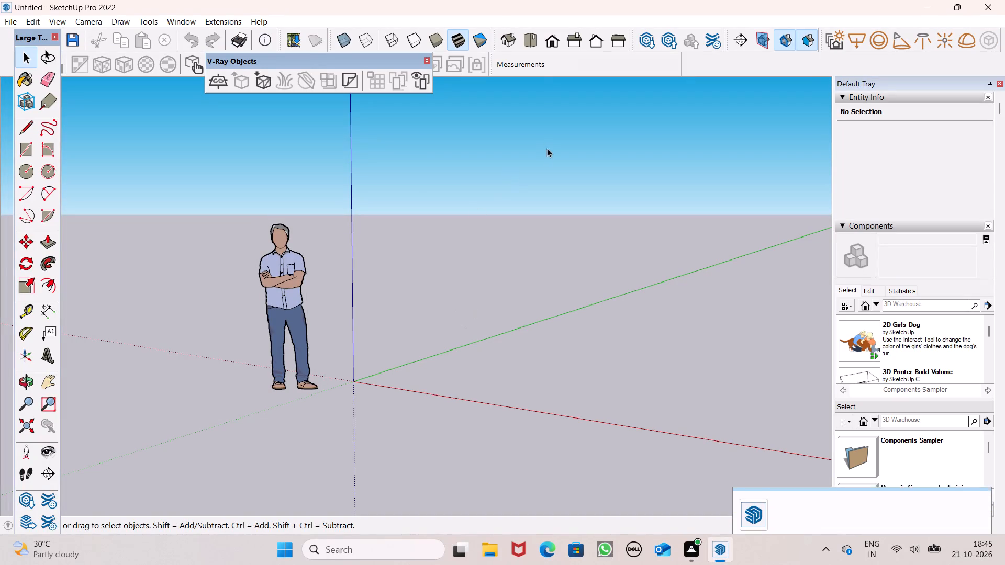
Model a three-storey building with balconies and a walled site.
Switch the model to the top view.
click(527, 41)
scroll(519, 200, down, 4)
scroll(337, 353, down, 15)
scroll(322, 349, down, 8)
scroll(108, 490, down, 4)
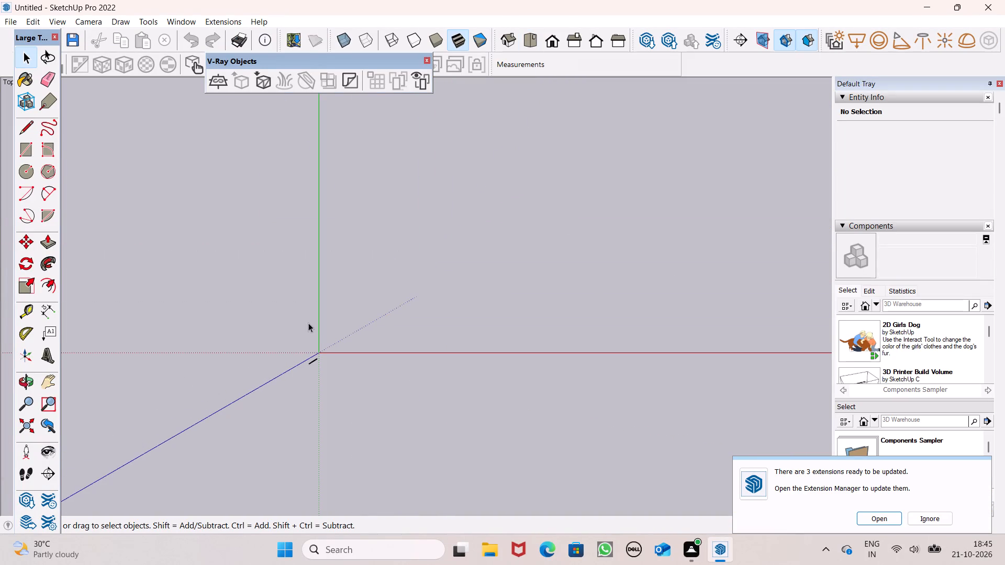
scroll(264, 391, down, 4)
scroll(406, 326, down, 3)
scroll(549, 264, up, 3)
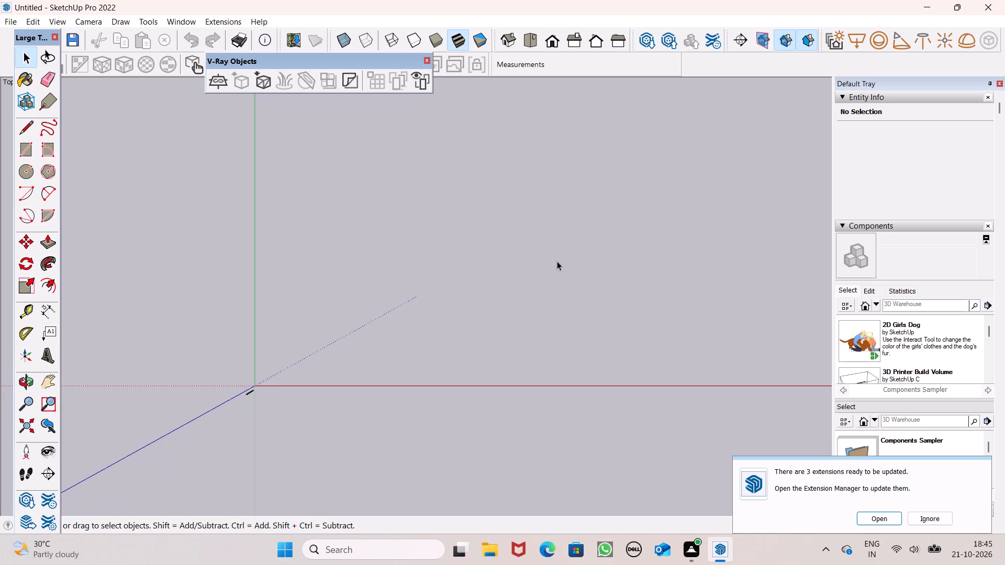
scroll(557, 261, up, 4)
scroll(482, 311, down, 7)
scroll(418, 342, down, 2)
scroll(618, 344, up, 3)
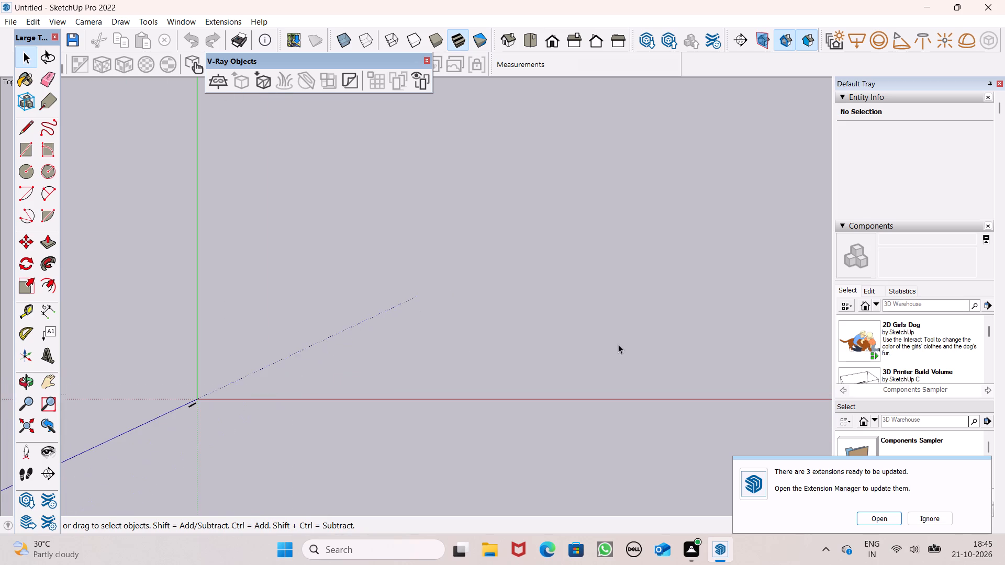
scroll(410, 332, down, 3)
scroll(490, 250, up, 4)
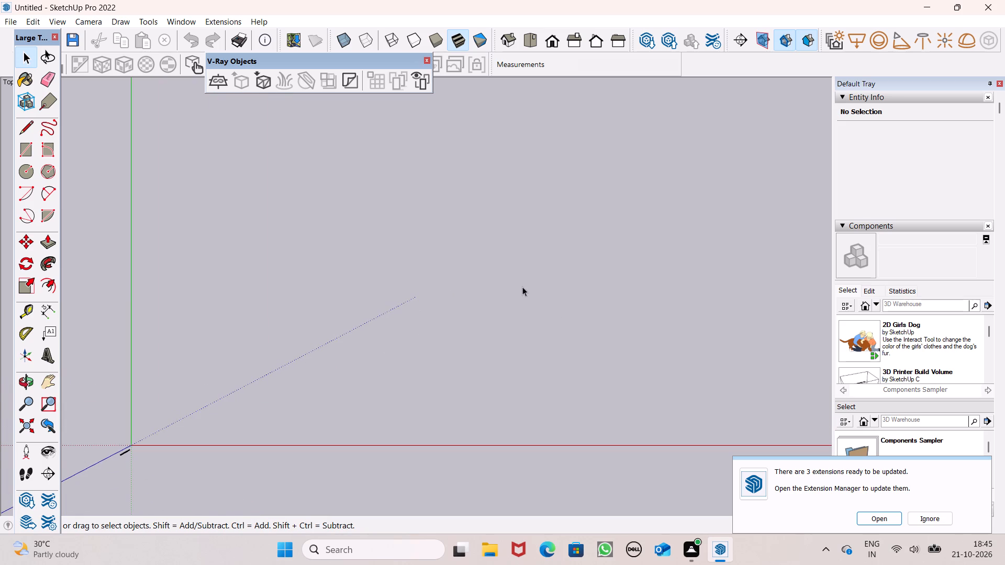
scroll(522, 287, up, 1)
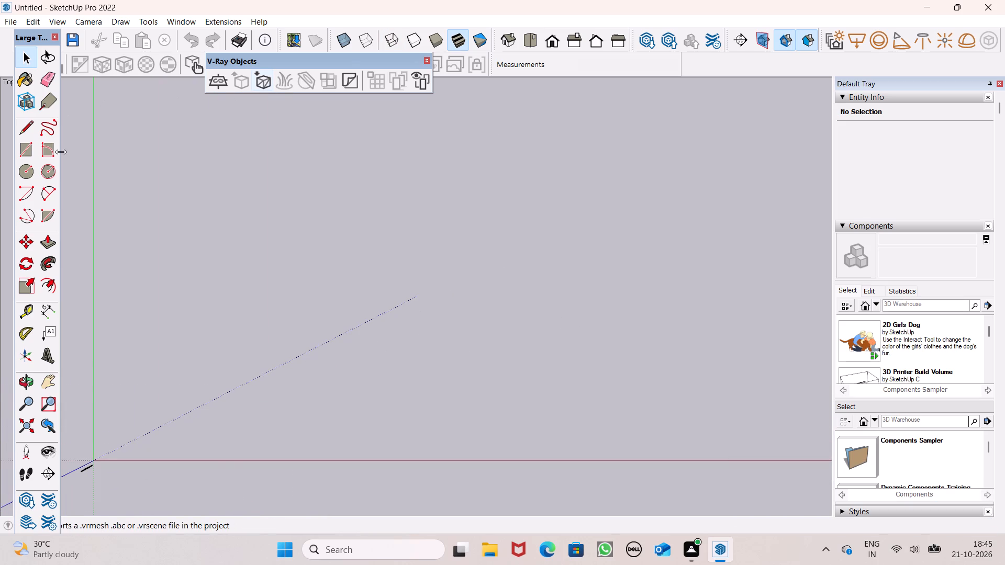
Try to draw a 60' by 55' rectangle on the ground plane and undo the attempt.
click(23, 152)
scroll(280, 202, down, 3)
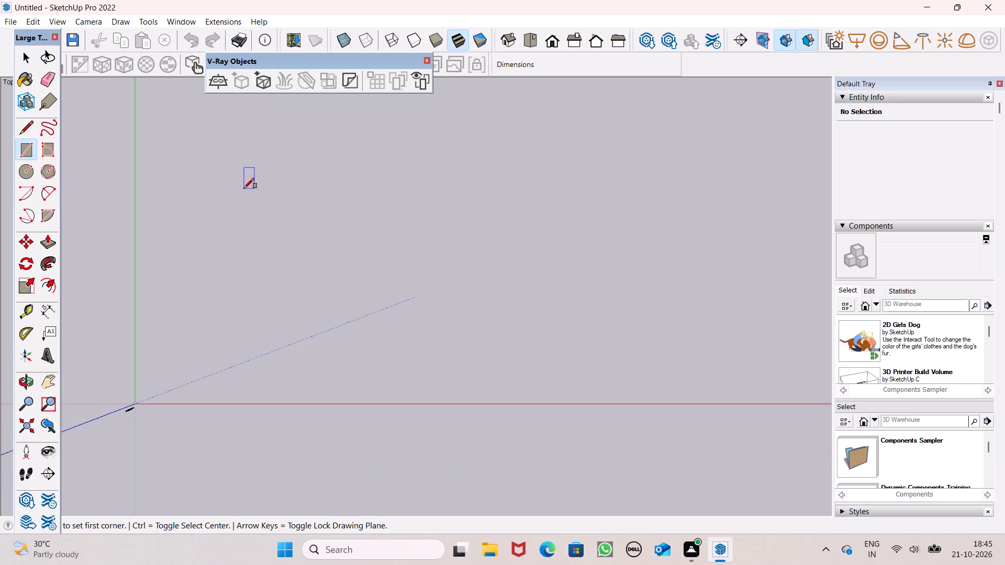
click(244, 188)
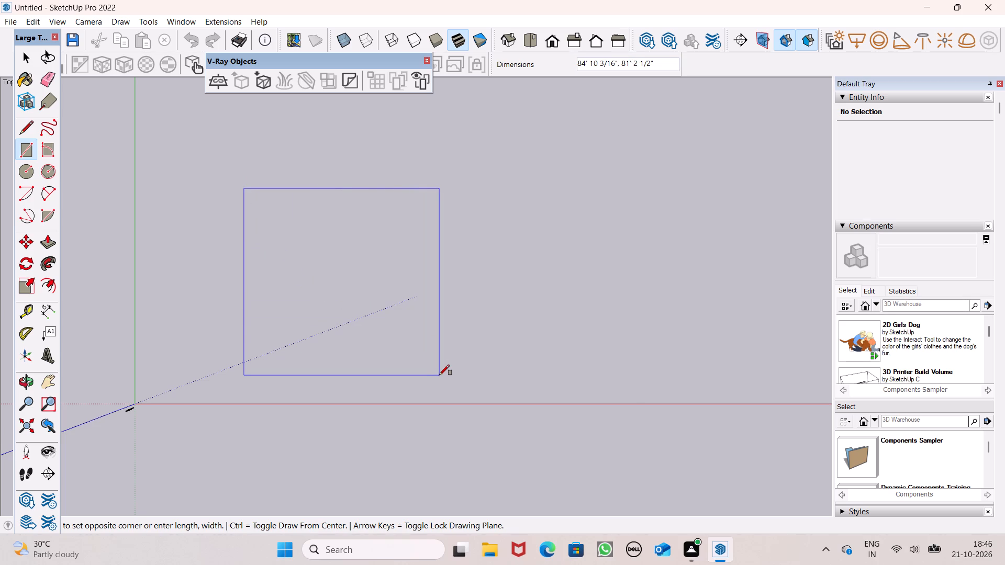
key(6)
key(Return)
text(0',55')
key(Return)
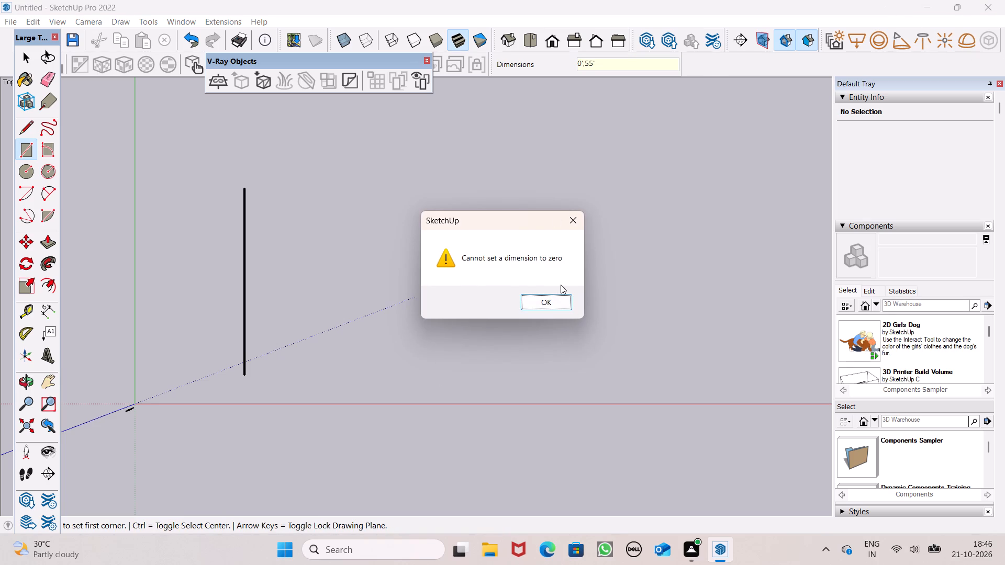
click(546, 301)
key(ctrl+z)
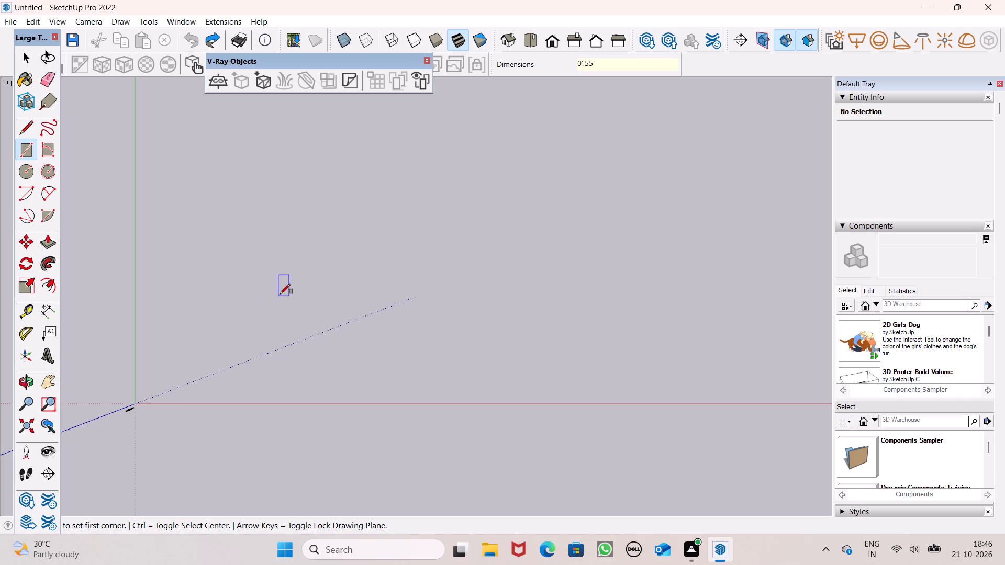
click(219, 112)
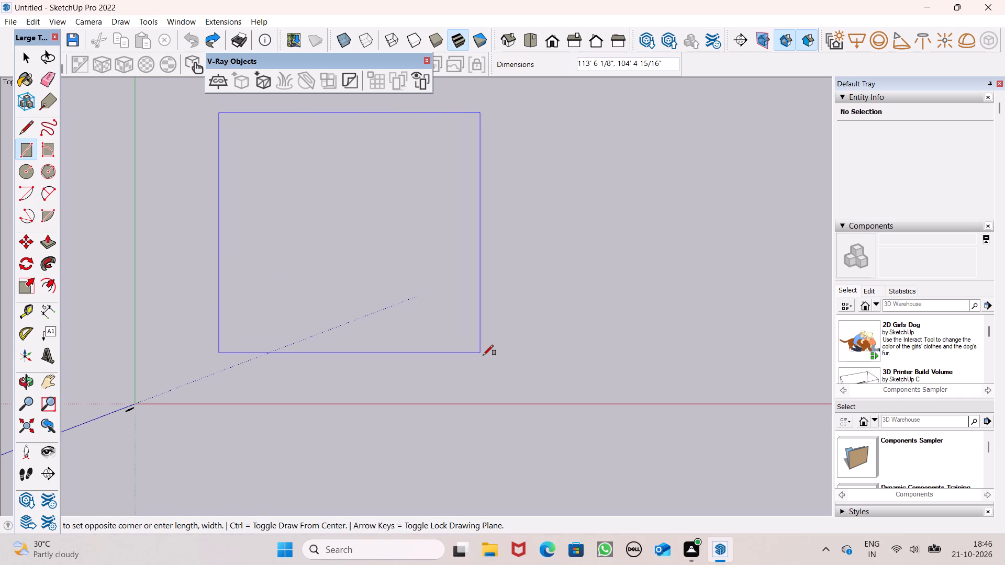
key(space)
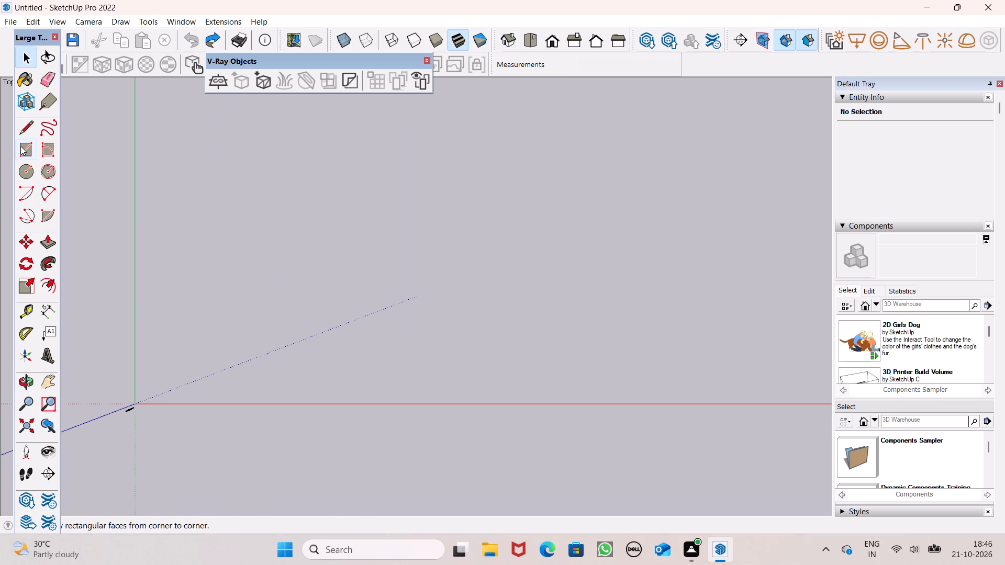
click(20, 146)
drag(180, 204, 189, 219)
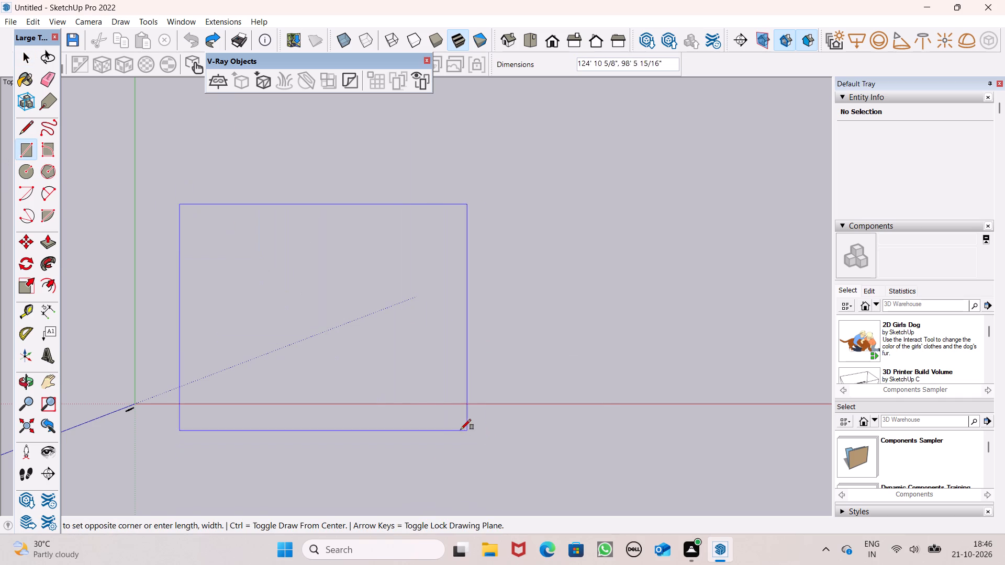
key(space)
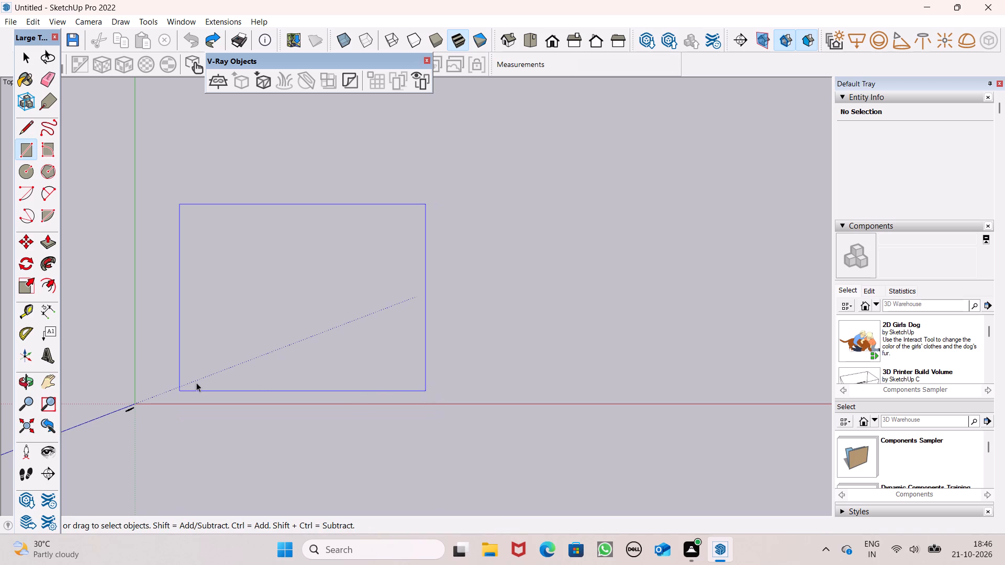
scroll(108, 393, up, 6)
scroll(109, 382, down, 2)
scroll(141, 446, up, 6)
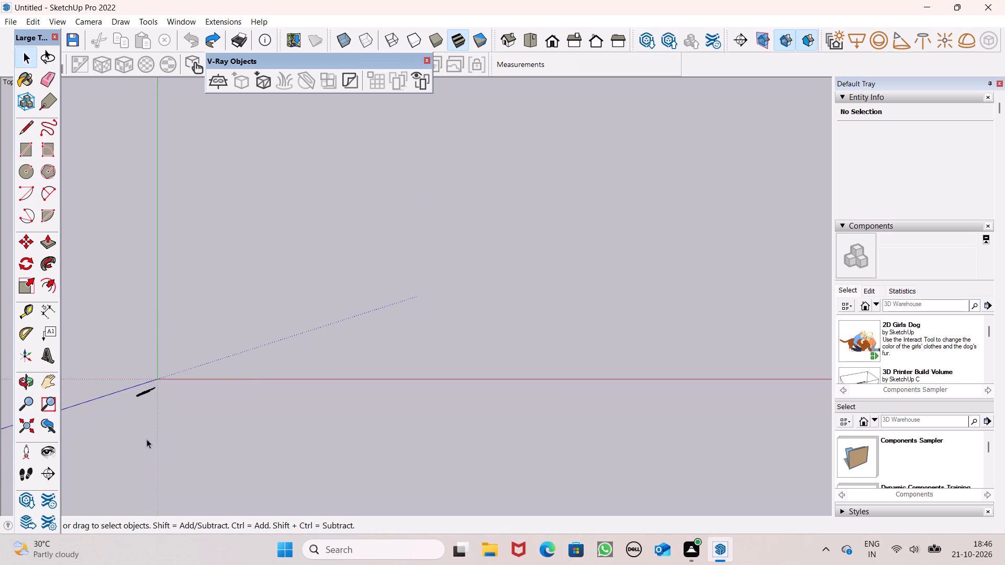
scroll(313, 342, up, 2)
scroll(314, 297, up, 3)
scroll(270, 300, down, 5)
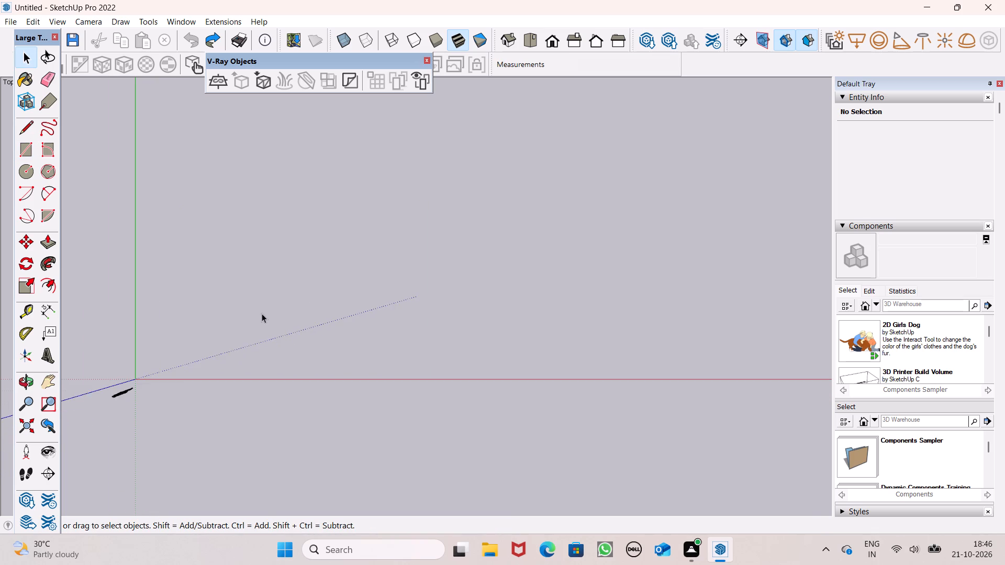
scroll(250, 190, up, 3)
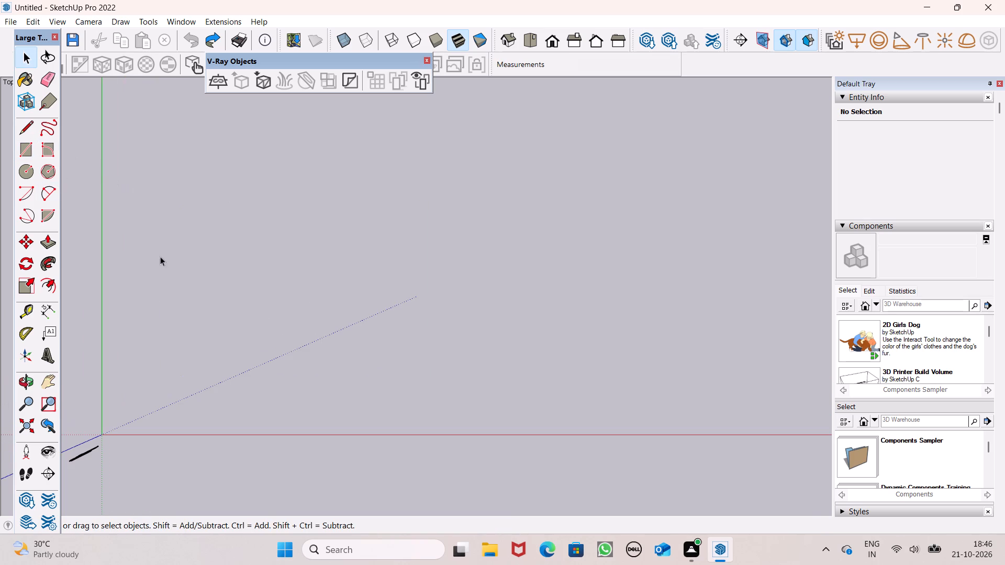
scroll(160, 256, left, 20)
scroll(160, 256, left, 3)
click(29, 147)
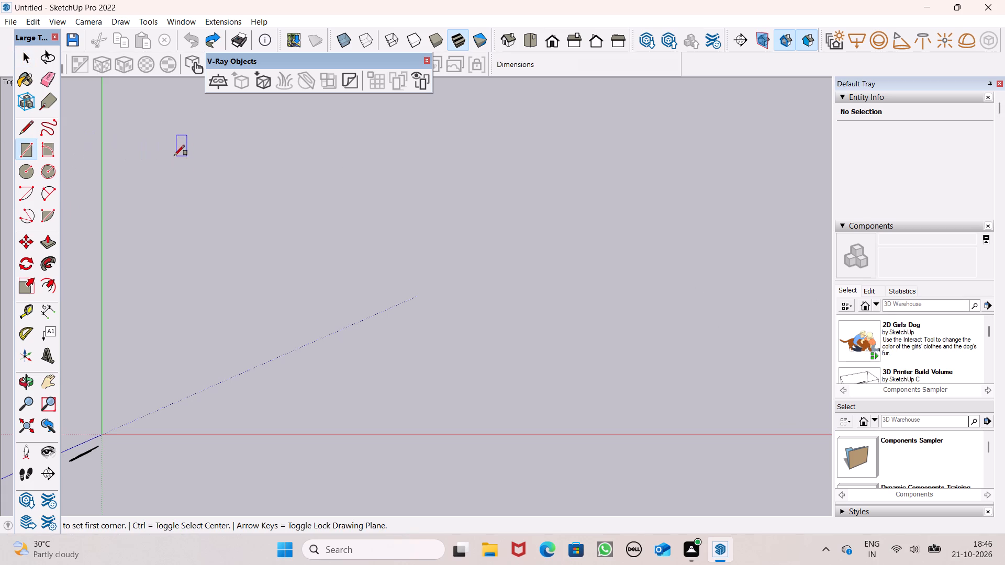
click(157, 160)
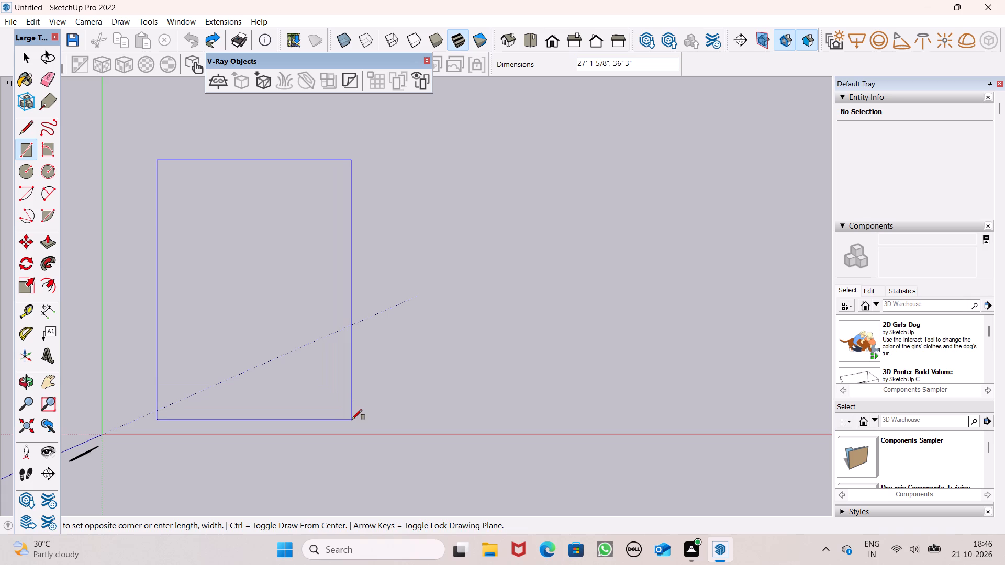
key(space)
Draw a 70' by 60' rectangle on the ground plane near the origin, between the red and green axes.
scroll(248, 438, down, 8)
scroll(366, 295, down, 3)
click(28, 146)
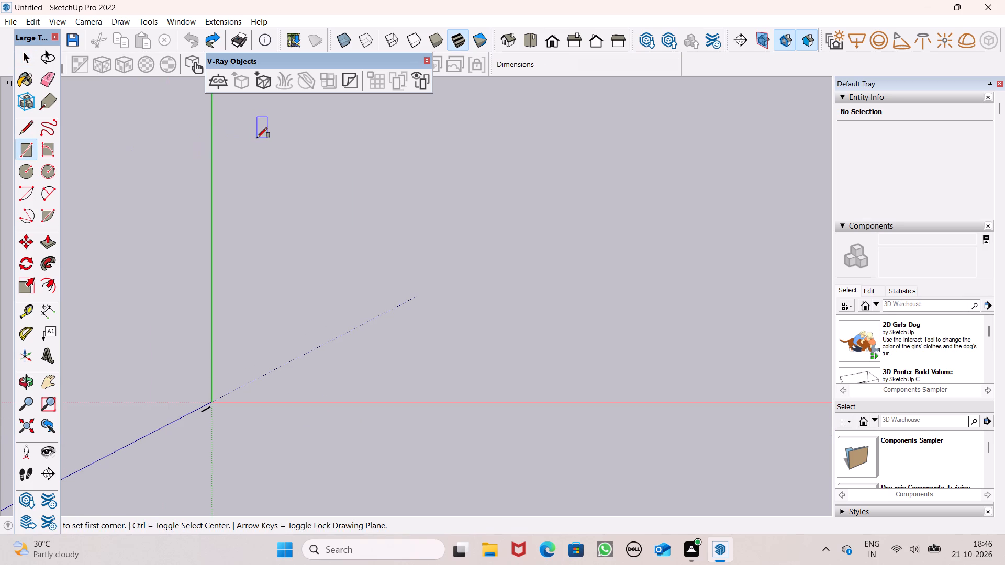
click(257, 138)
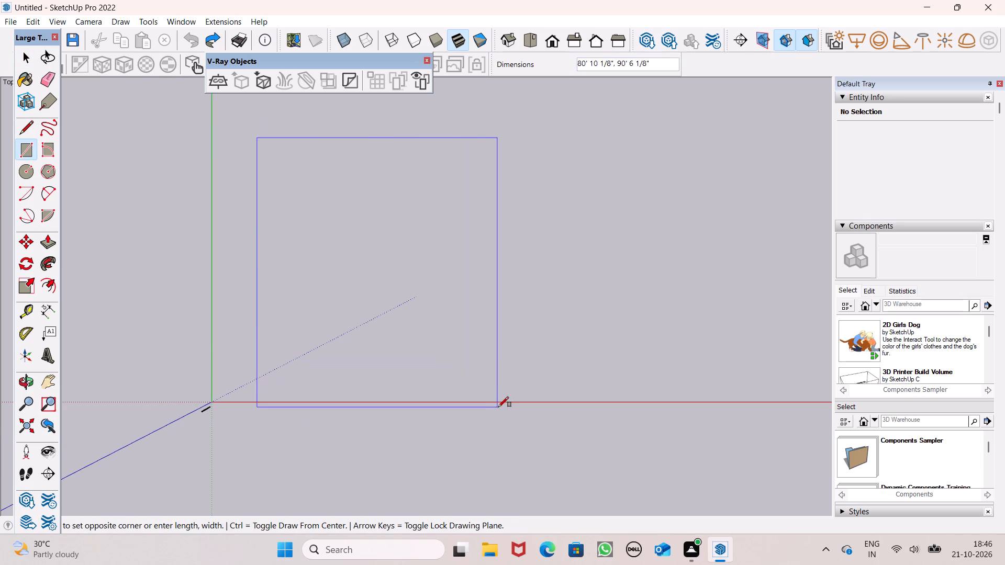
key(7)
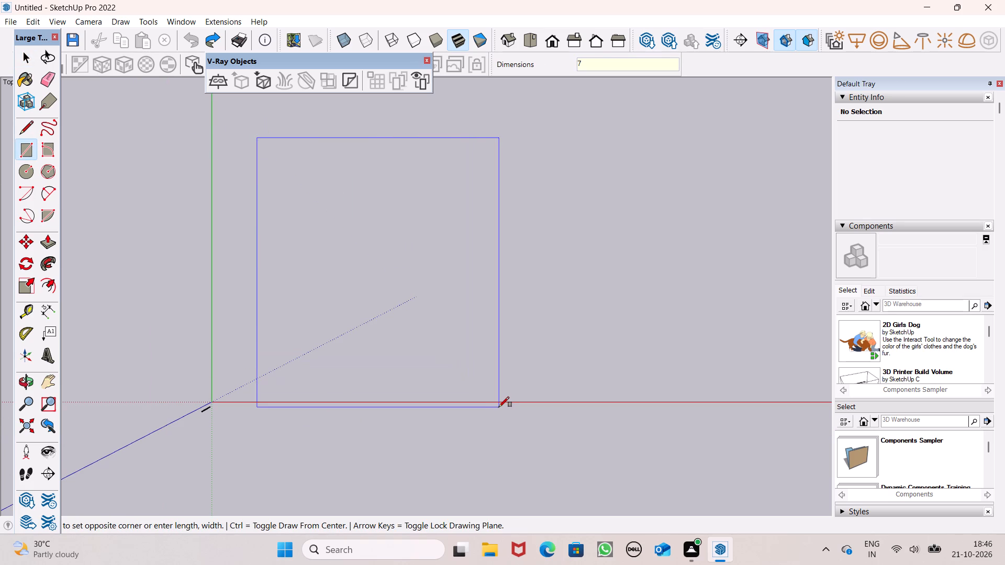
text(0',6)
text(0')
key(Return)
key(space)
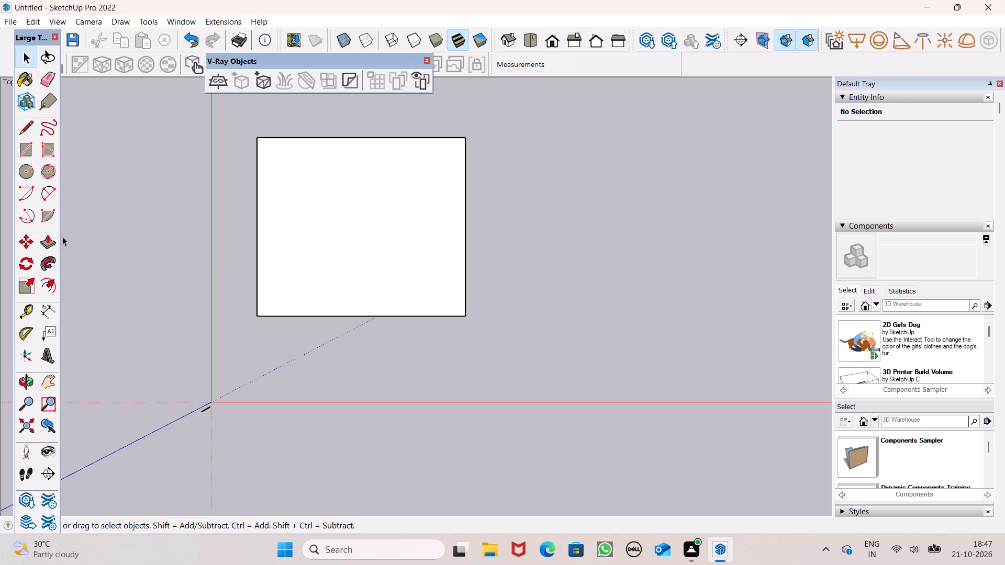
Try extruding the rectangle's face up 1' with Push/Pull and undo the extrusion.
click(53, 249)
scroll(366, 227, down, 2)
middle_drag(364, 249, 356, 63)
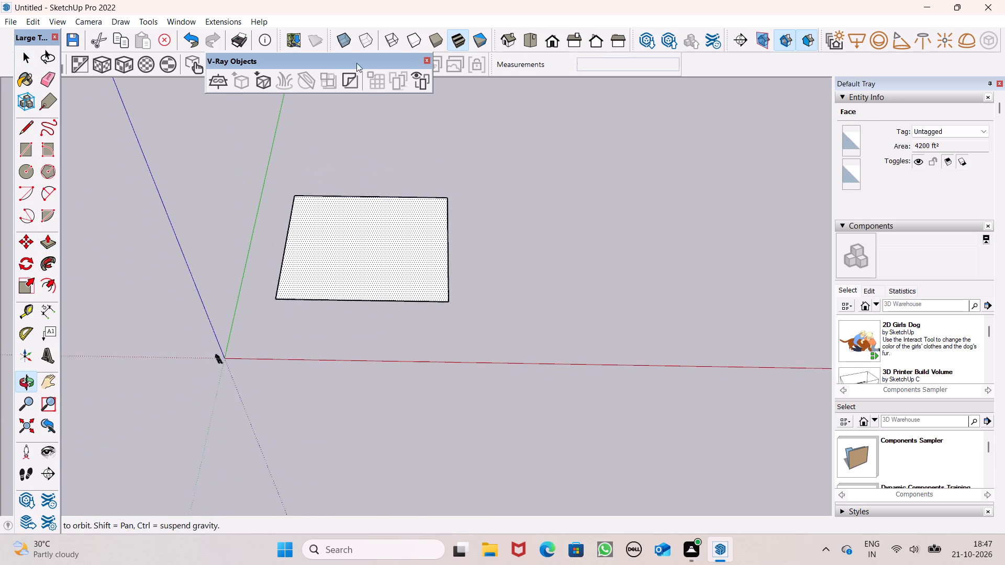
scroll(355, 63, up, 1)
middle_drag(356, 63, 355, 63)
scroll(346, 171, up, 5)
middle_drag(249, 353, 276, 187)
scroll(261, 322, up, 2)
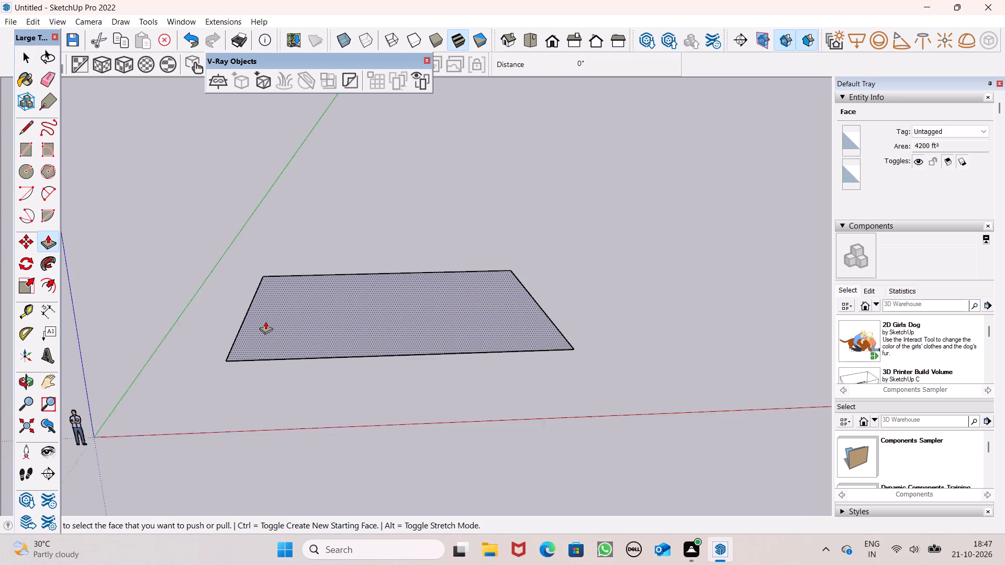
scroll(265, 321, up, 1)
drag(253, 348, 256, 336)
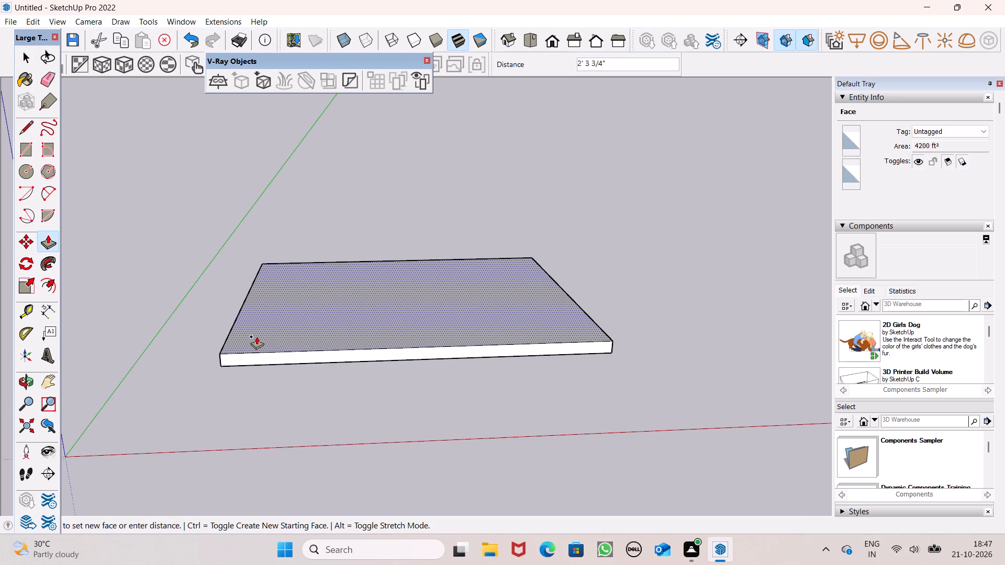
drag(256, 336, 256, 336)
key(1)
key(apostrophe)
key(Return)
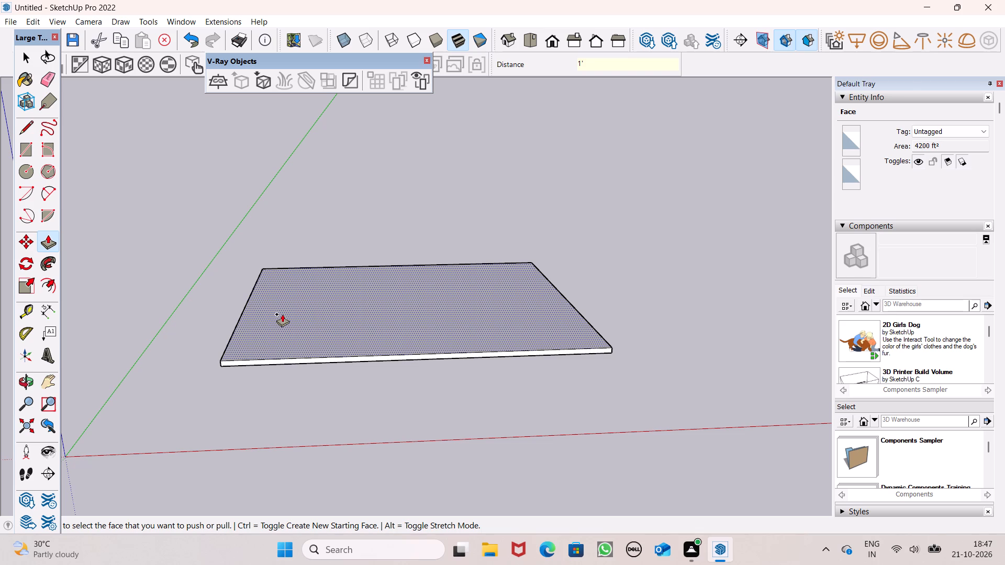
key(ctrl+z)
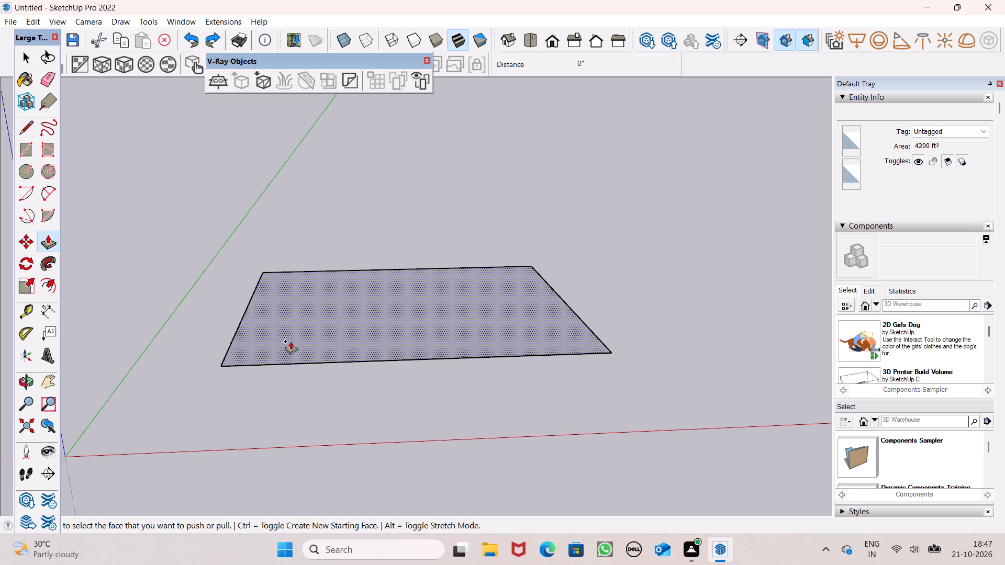
Extrude the rectangle's face up 9" with Push/Pull to form a thin base slab.
drag(291, 343, 294, 330)
text(9")
key(Return)
key(space)
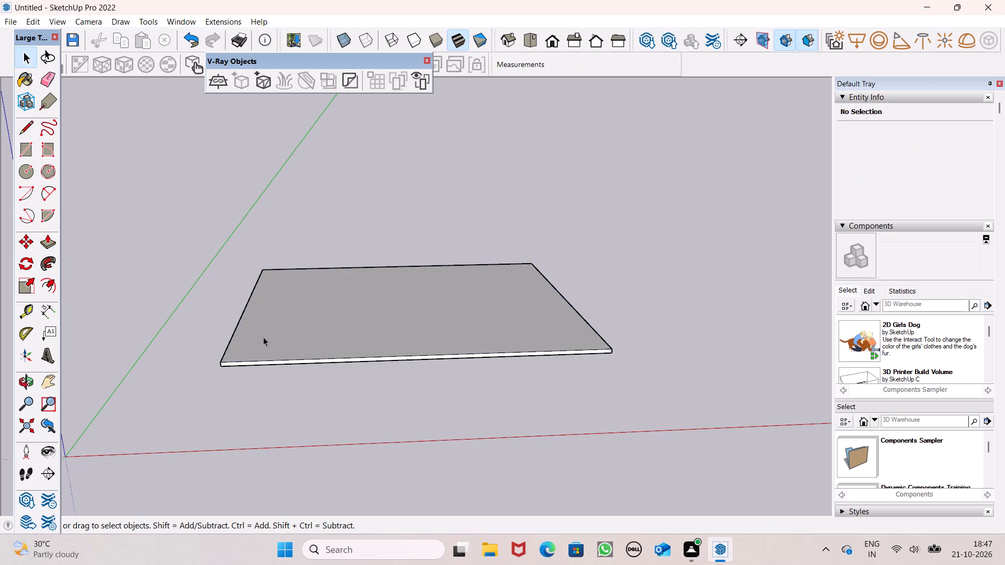
Raise the slab's top face a further 2' with Push/Pull.
scroll(263, 337, down, 1)
middle_drag(325, 351, 299, 403)
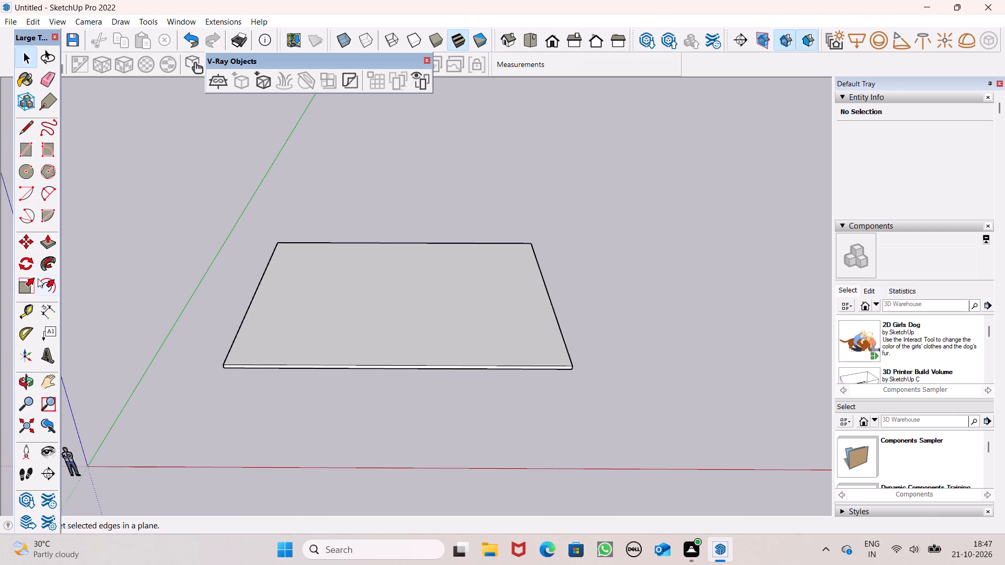
click(51, 247)
scroll(307, 349, up, 3)
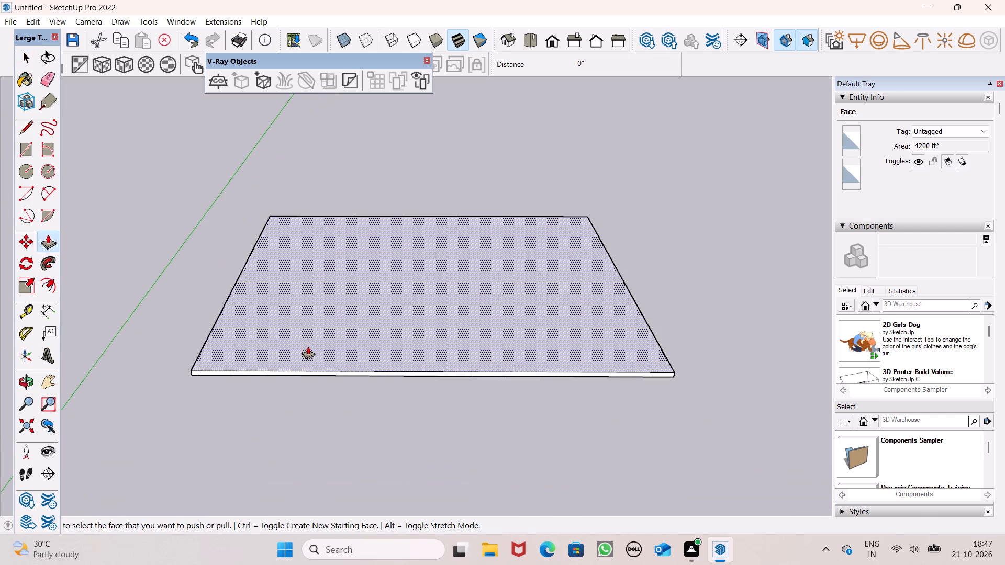
drag(296, 345, 296, 324)
text(2')
key(Return)
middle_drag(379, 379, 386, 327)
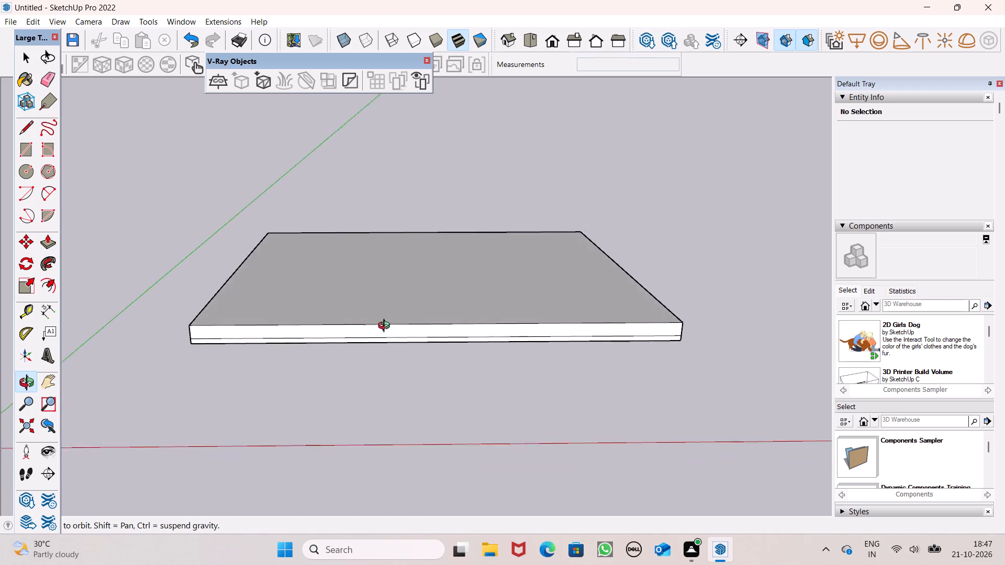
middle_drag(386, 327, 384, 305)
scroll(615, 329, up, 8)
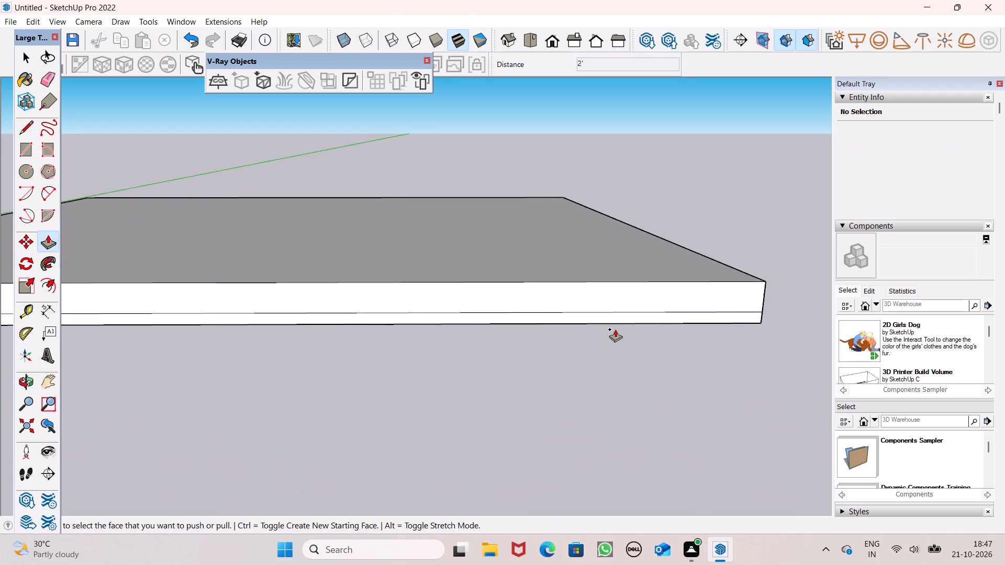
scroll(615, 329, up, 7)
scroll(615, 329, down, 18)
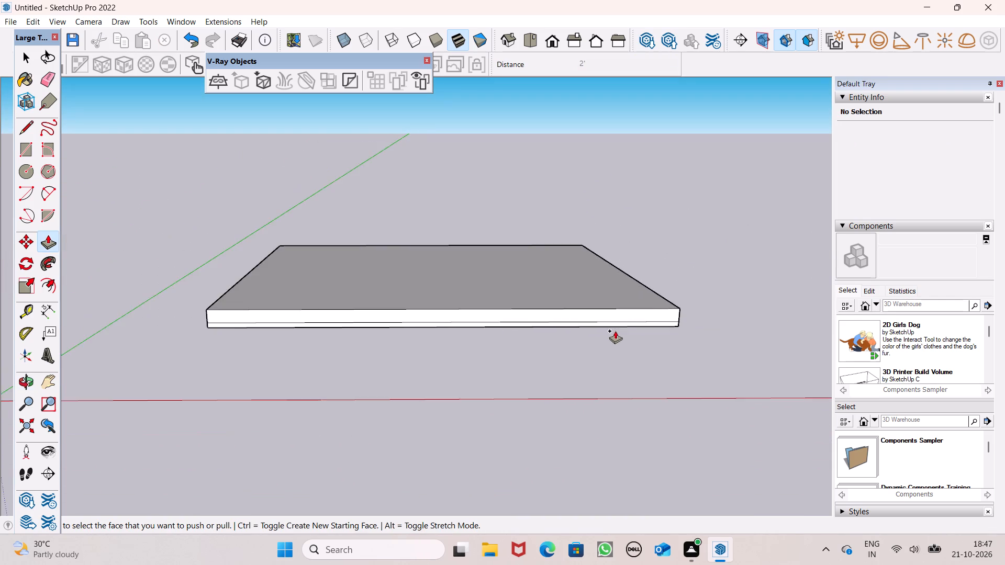
Offset the outline of the slab's top face inward by 9".
middle_drag(613, 332, 611, 358)
key(space)
scroll(206, 315, down, 3)
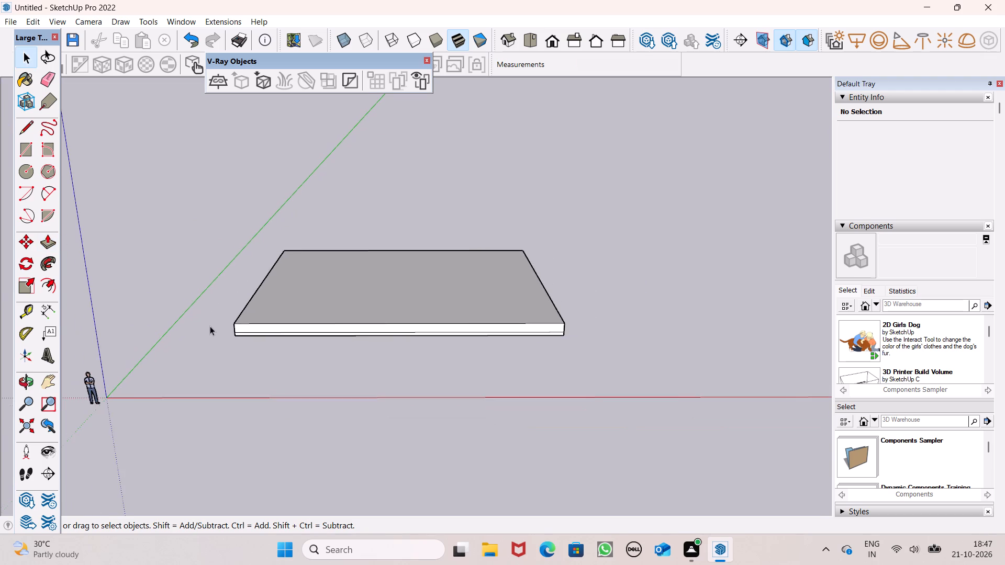
middle_drag(222, 338, 225, 409)
middle_drag(229, 389, 225, 393)
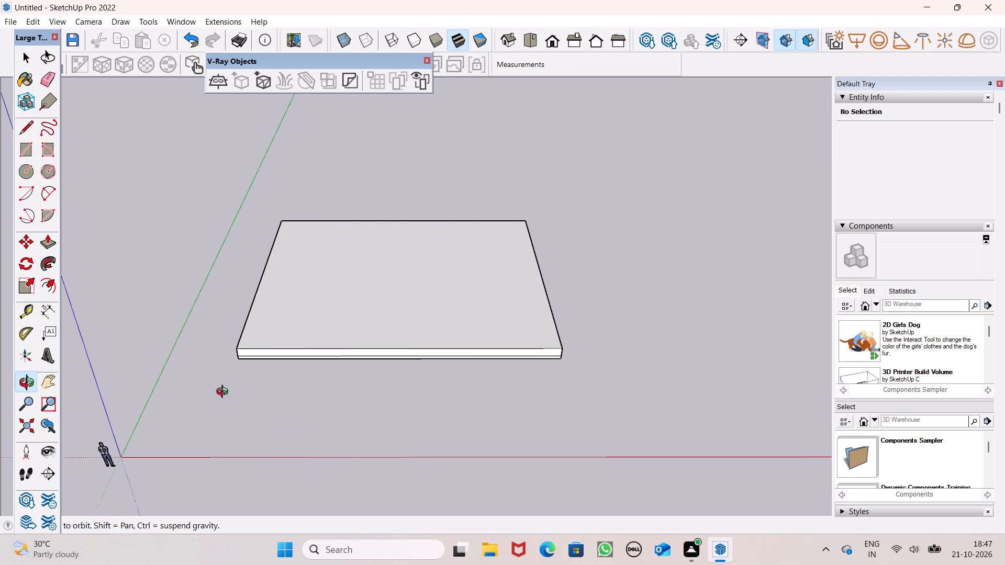
middle_drag(225, 393, 223, 406)
scroll(223, 406, up, 1)
click(42, 280)
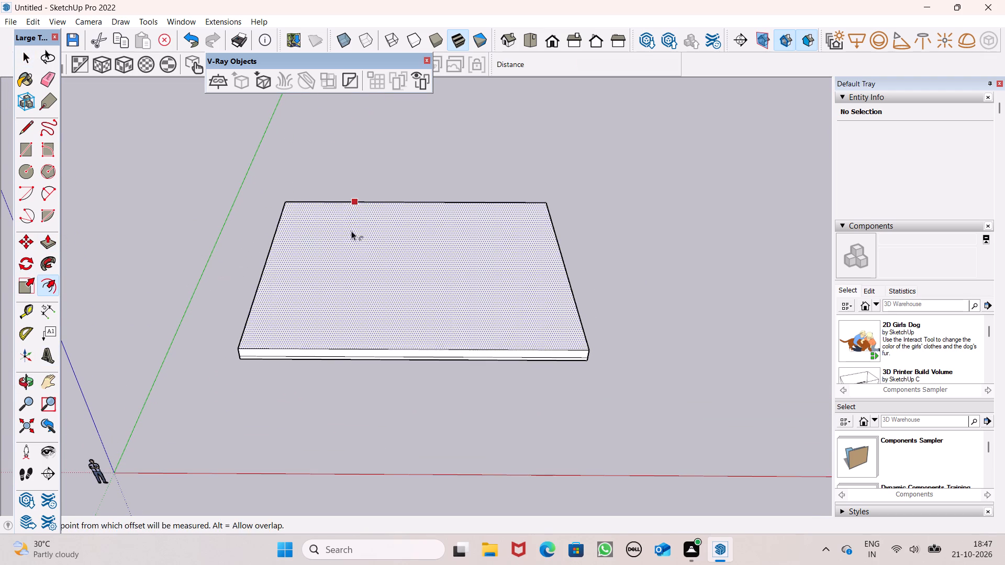
middle_drag(351, 231, 354, 317)
click(375, 168)
drag(375, 171, 375, 175)
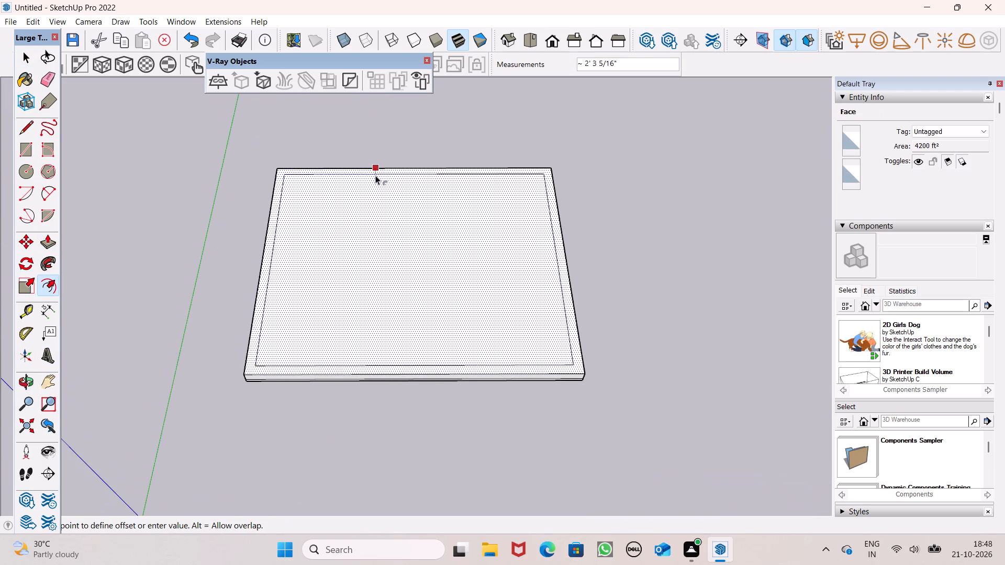
drag(375, 175, 375, 178)
key(9)
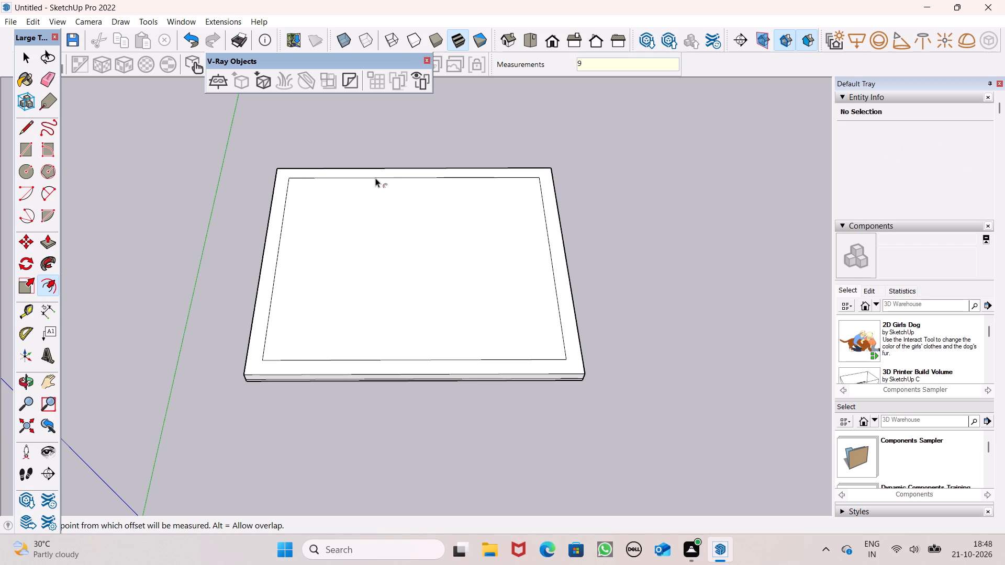
key(shift+quotedbl)
key(Return)
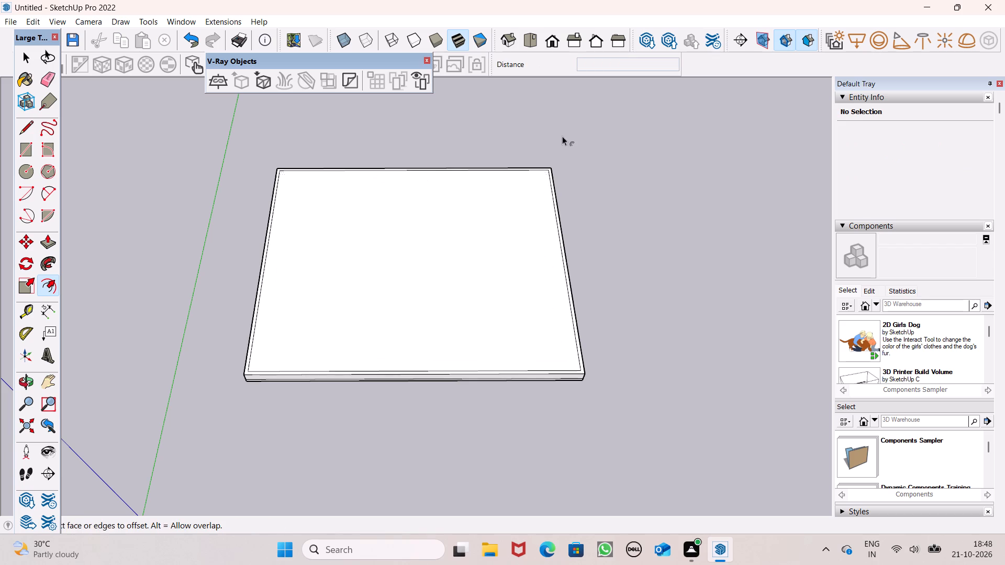
Place a guide on the slab's top about 5' 6" in from the inset outline's side nearest the green axis.
click(22, 306)
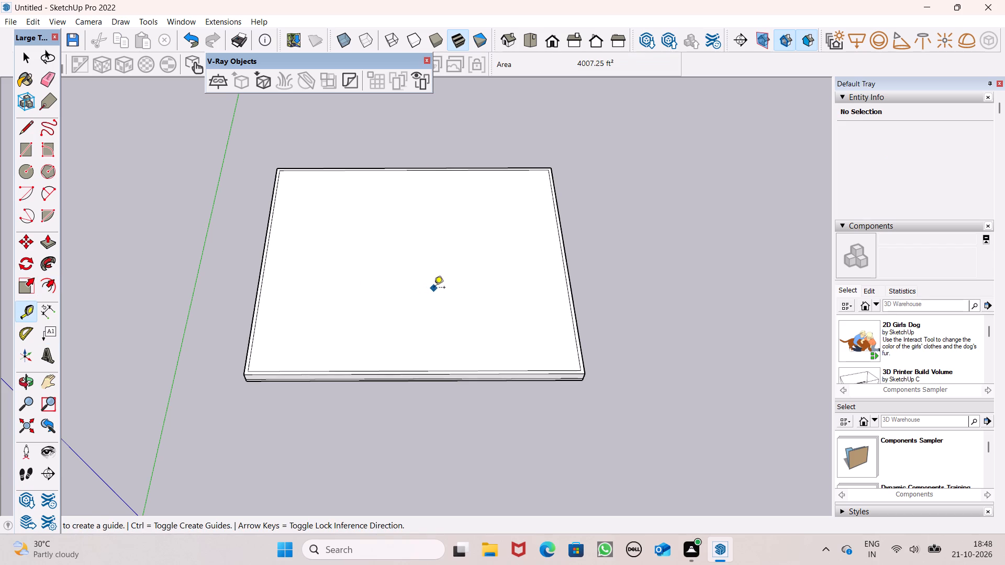
scroll(434, 288, up, 1)
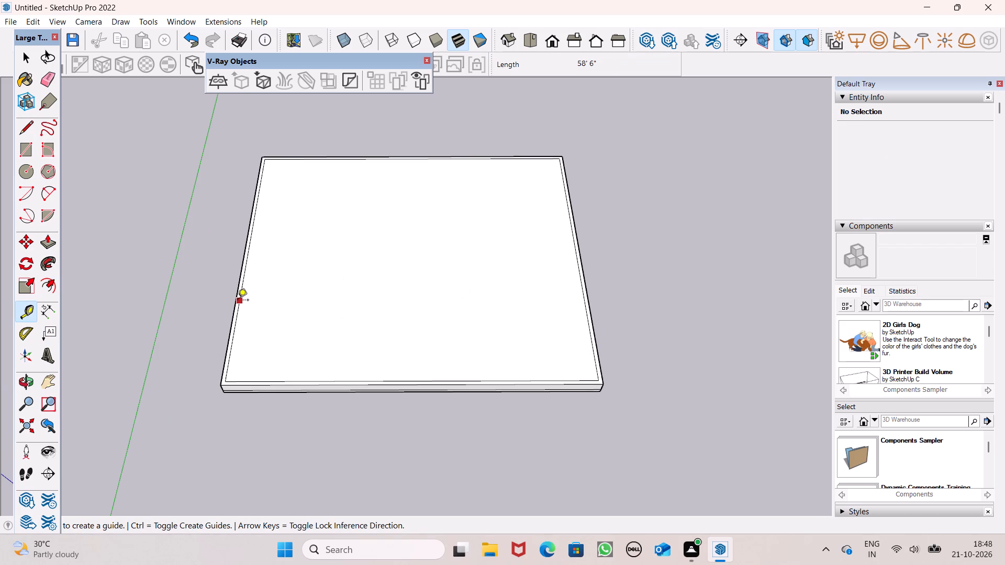
click(237, 301)
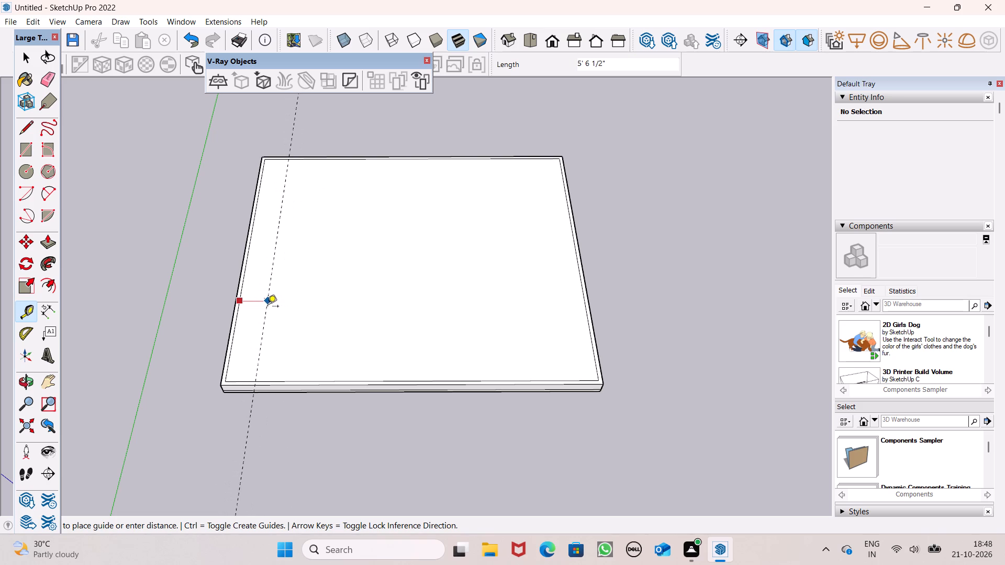
click(267, 307)
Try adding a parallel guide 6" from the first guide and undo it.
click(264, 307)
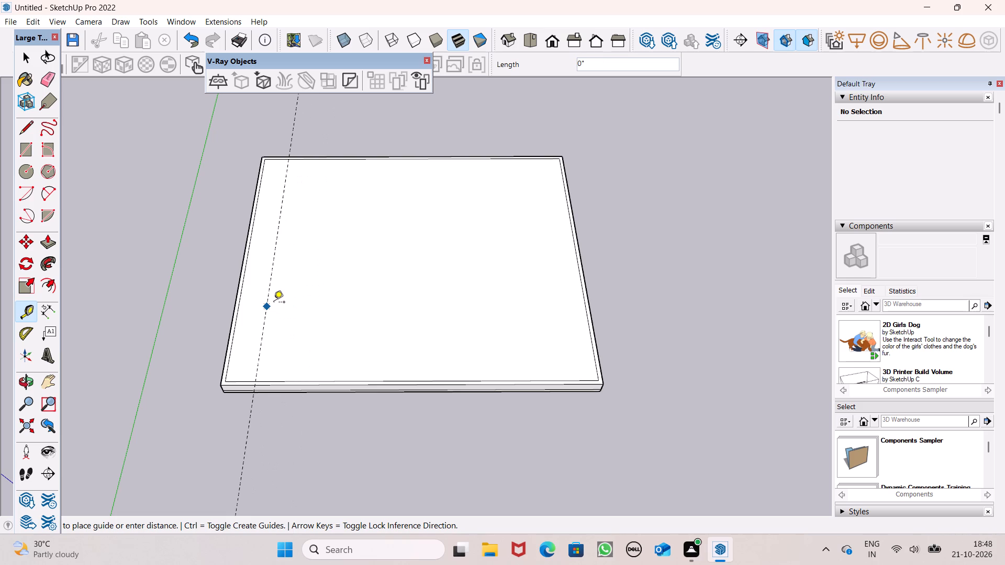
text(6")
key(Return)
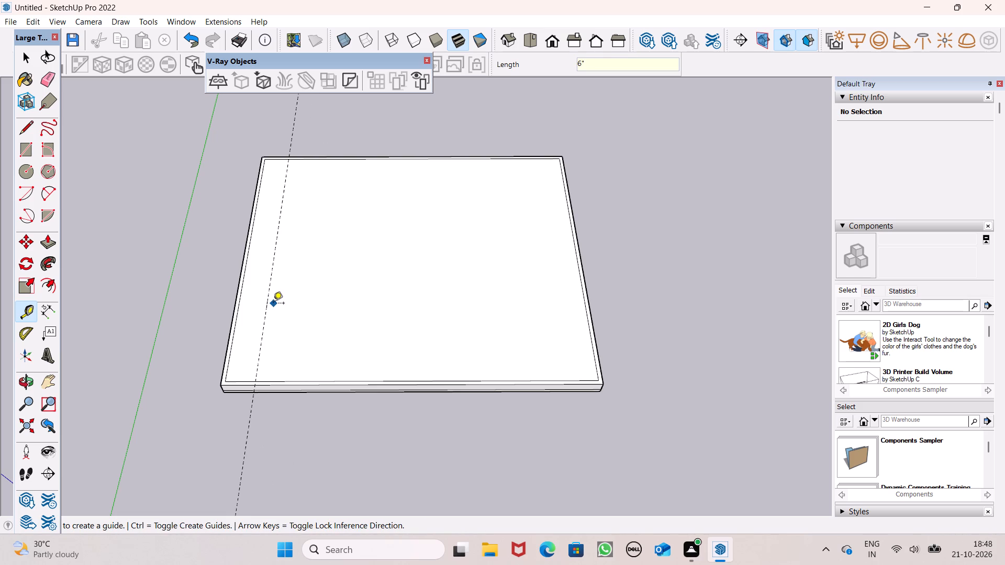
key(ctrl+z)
Place a parallel guide 6" from the first guide, toward the slab's middle.
click(267, 302)
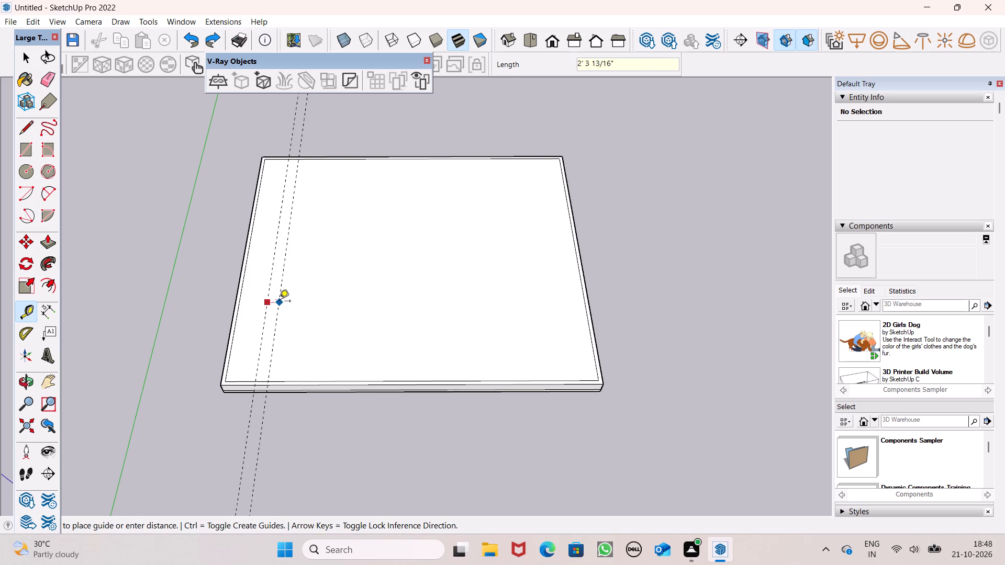
key(6)
key(shift+quotedbl)
key(Return)
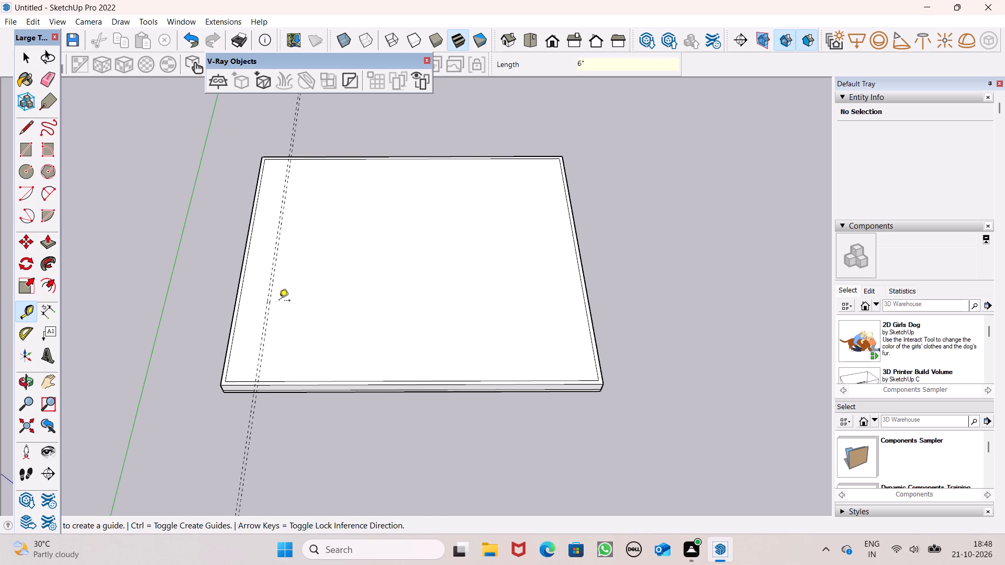
Place a guide about 20' 2" further across the slab from the paired guides, plus a parallel guide 6" beyond it.
click(273, 302)
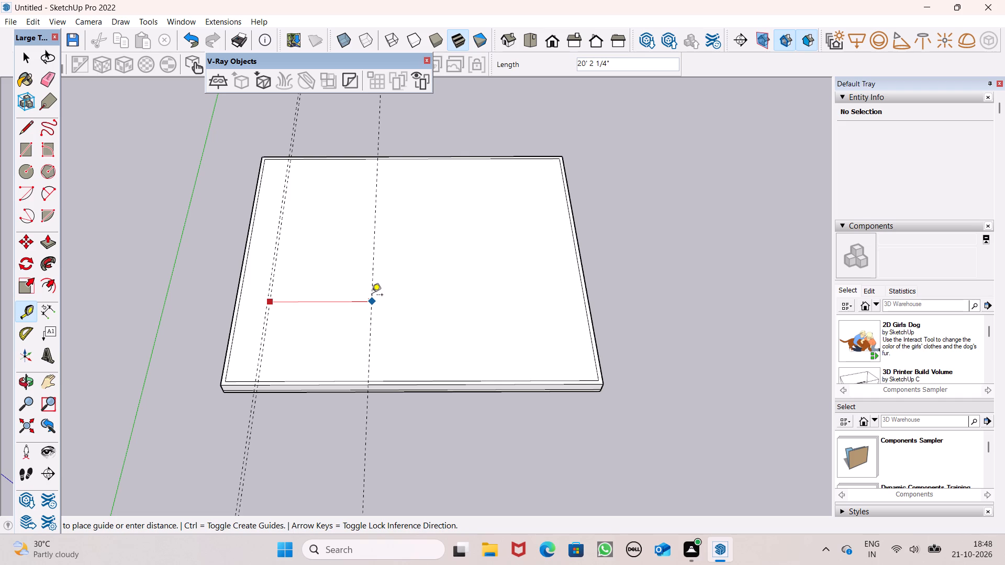
click(372, 296)
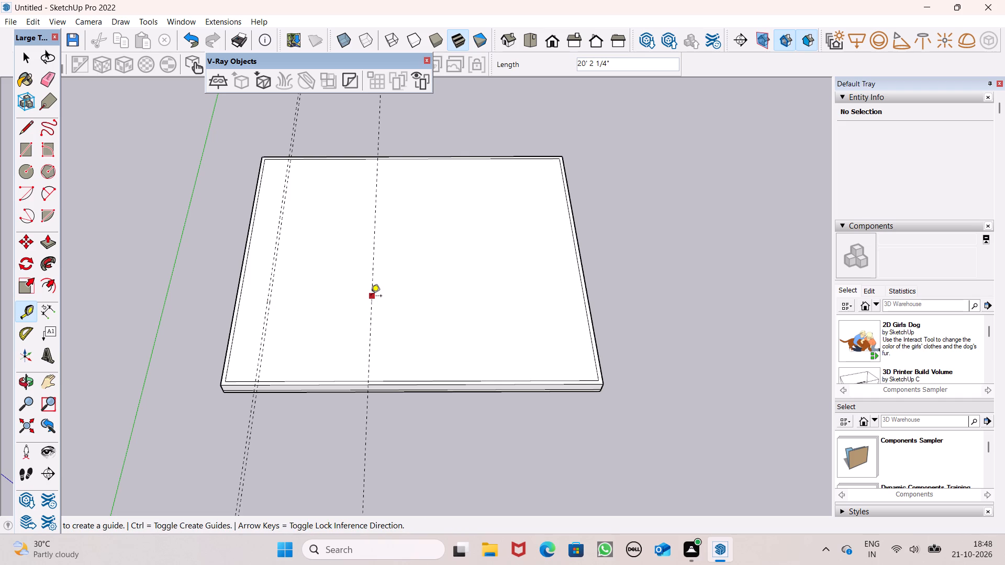
click(371, 297)
key(6)
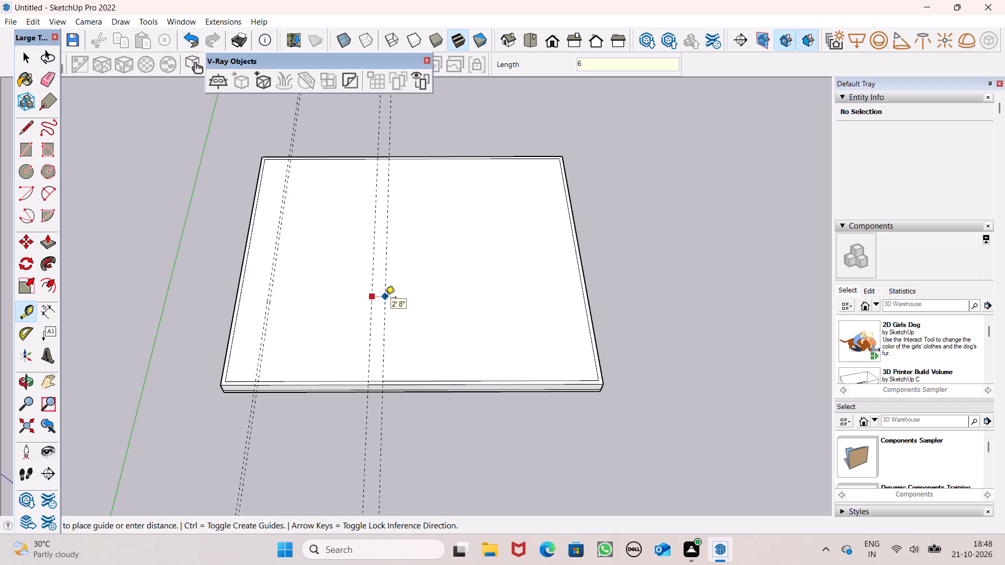
key(shift+quotedbl)
key(Return)
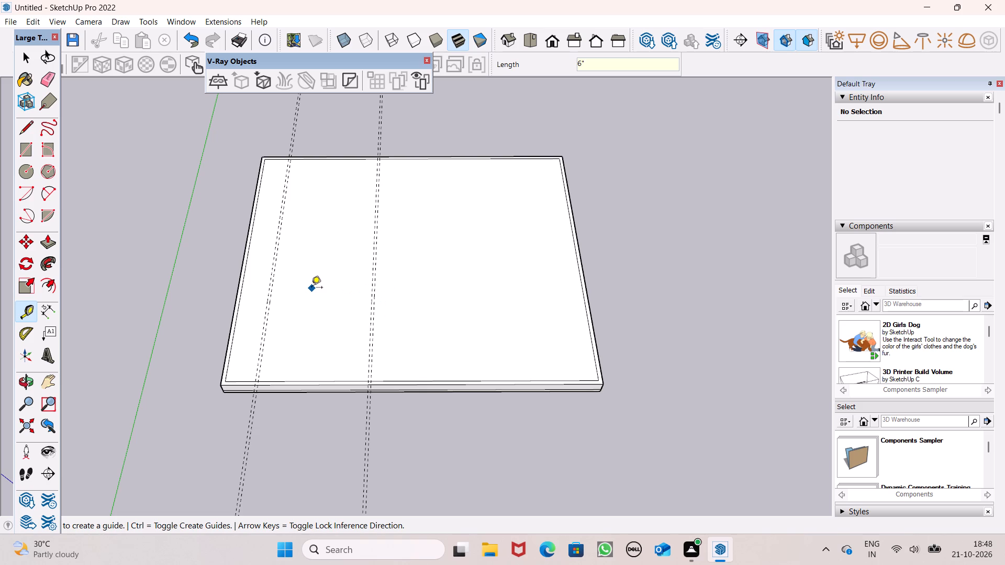
Place a guide about 4' 7" in from the inset outline's side farthest from the green axis, plus another 6" further in.
click(578, 267)
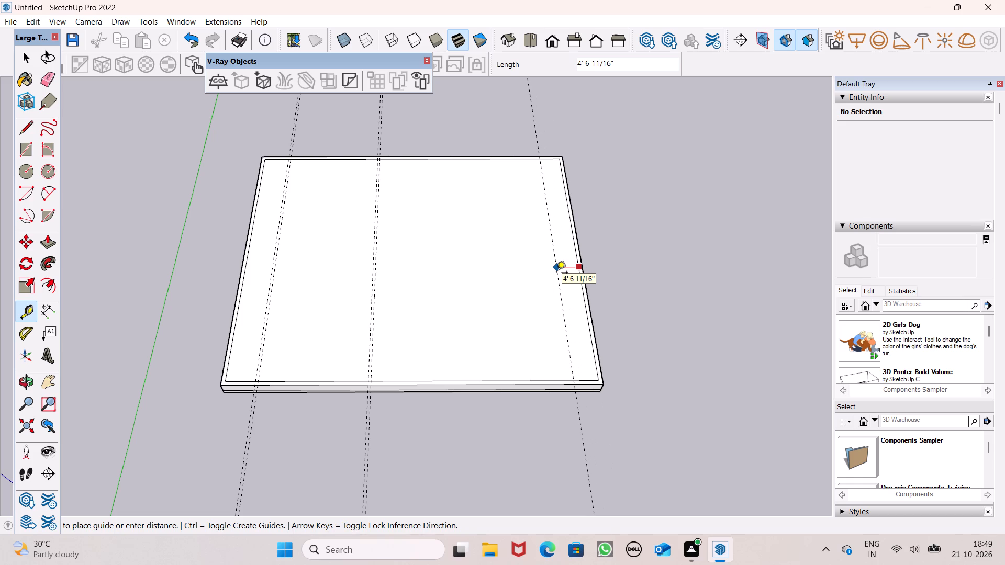
click(556, 273)
click(556, 274)
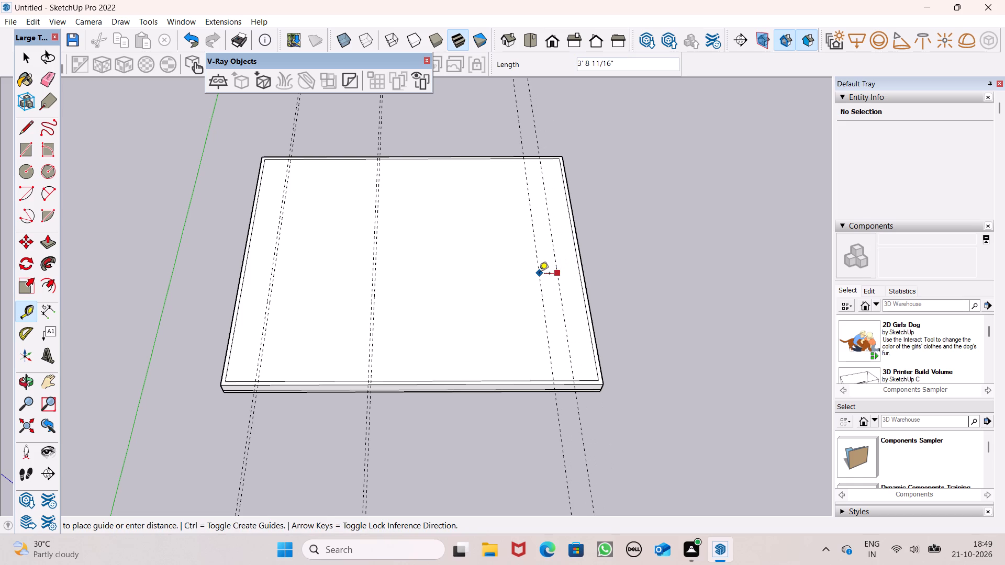
text(6")
key(Return)
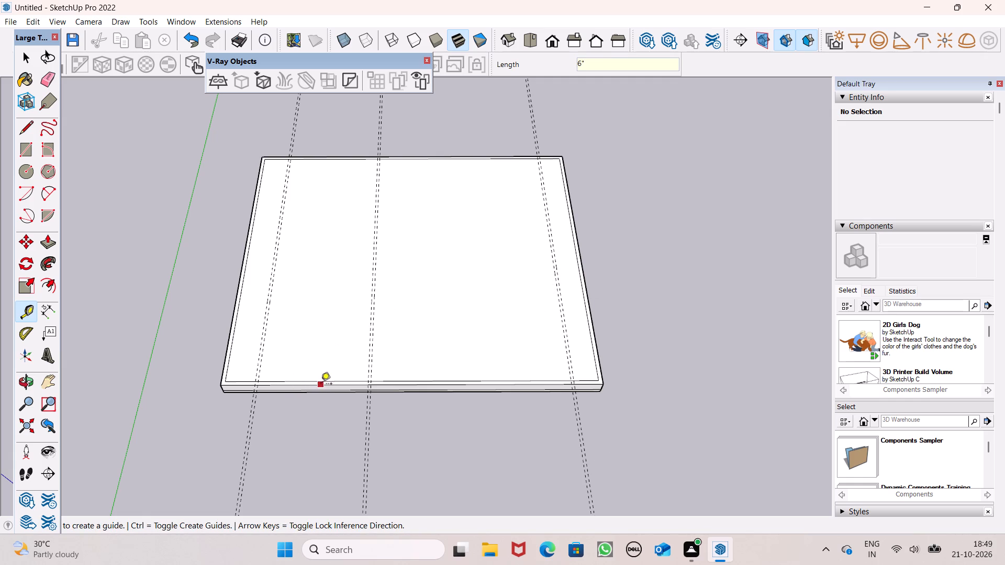
Place a guide about 7' in from the inset outline's front edge, plus a parallel guide 6" further in.
click(326, 379)
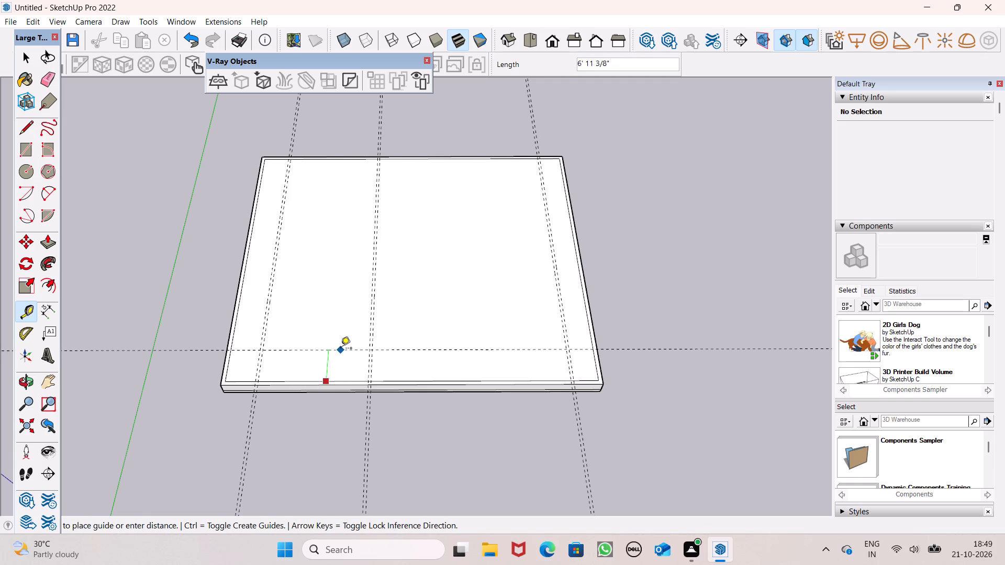
click(341, 348)
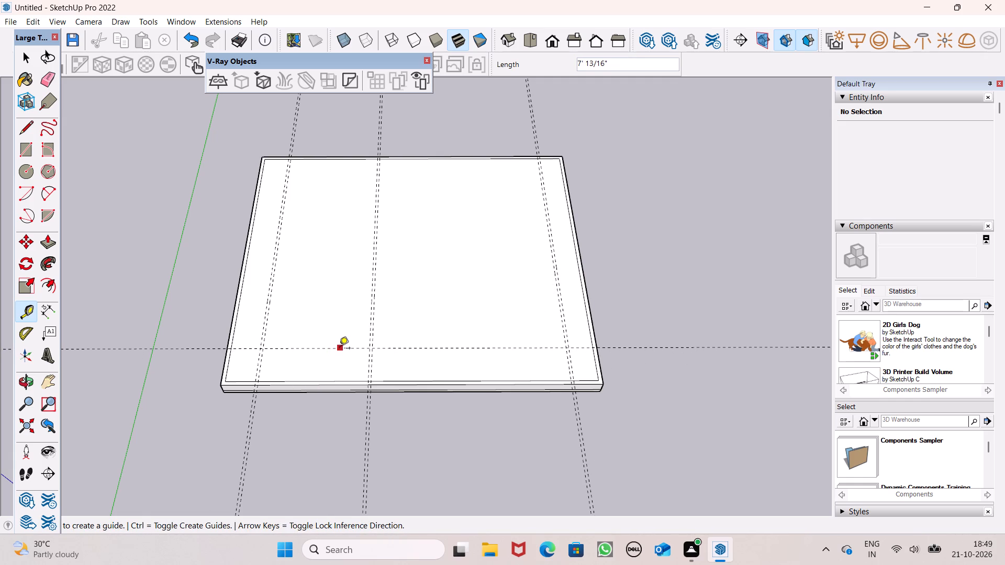
click(339, 349)
key(6)
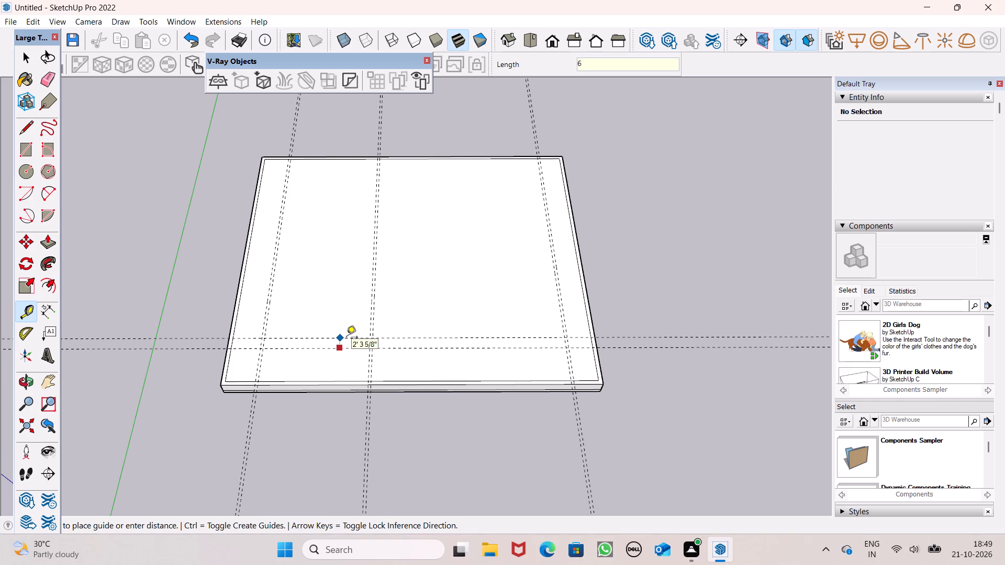
key(shift+quotedbl)
key(Return)
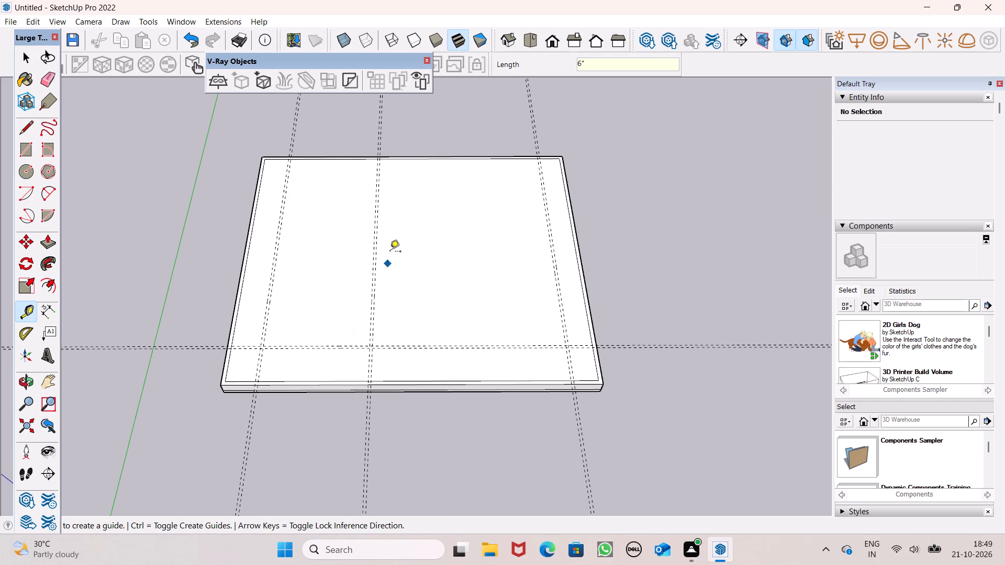
Place a guide about 6' 1" in from the inset outline's back edge, plus a parallel guide 6" further in.
middle_drag(384, 190, 386, 211)
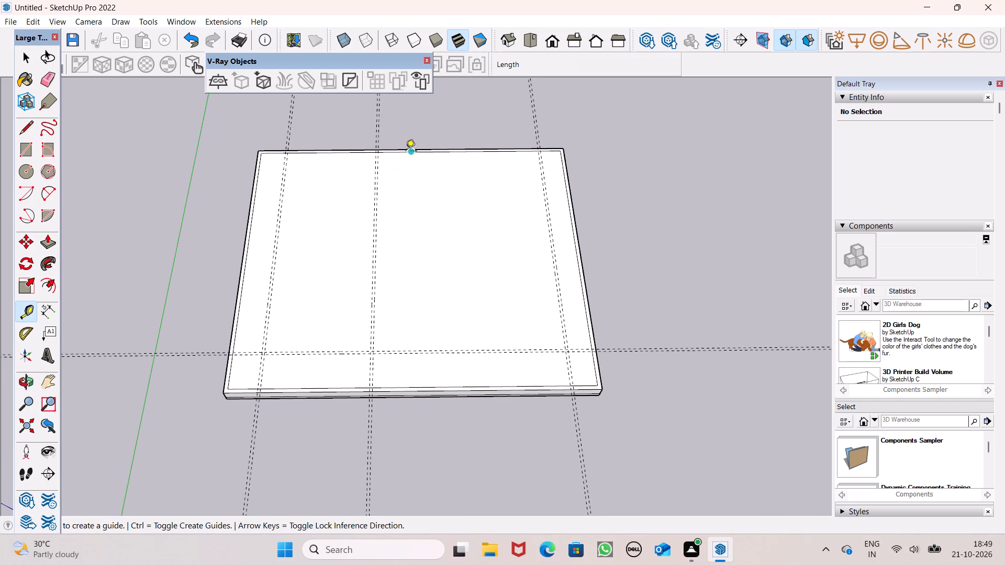
click(401, 152)
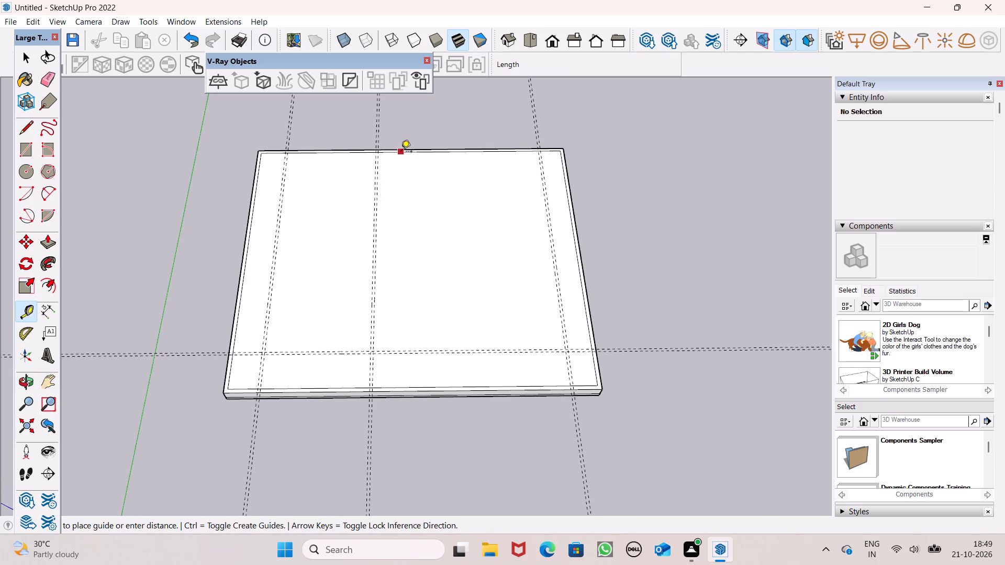
scroll(396, 169, down, 1)
middle_drag(395, 169, 395, 176)
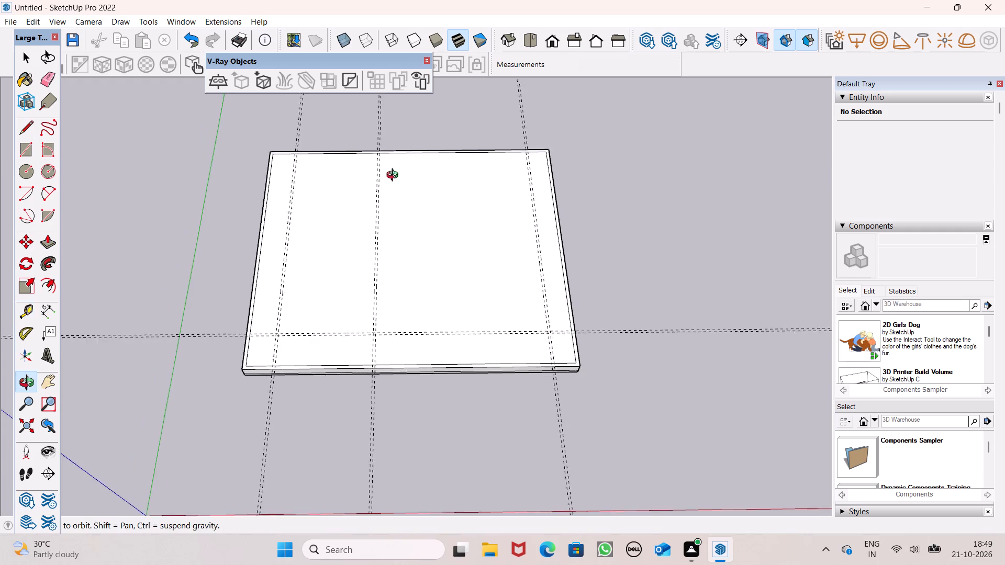
middle_drag(395, 176, 393, 253)
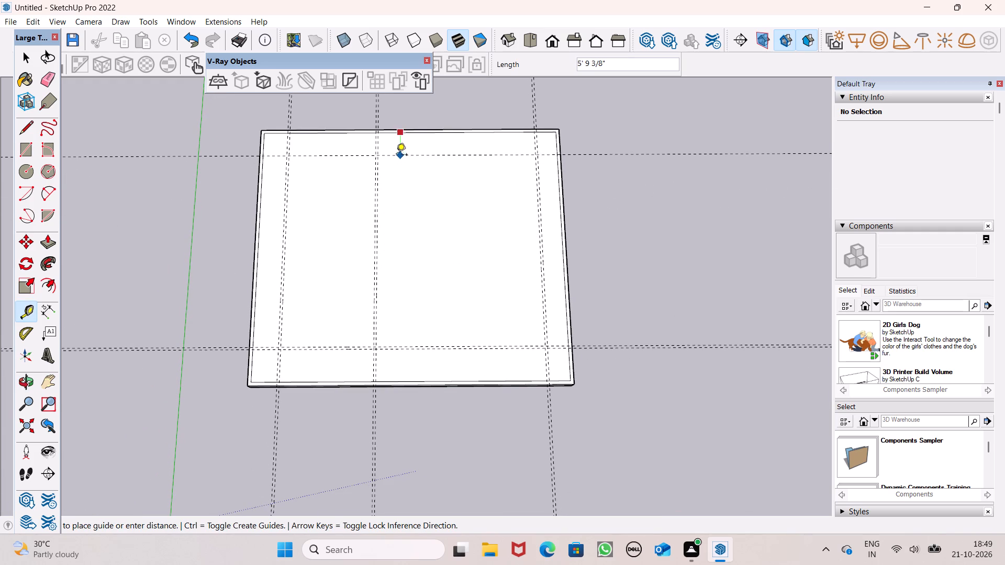
scroll(396, 157, up, 2)
click(401, 156)
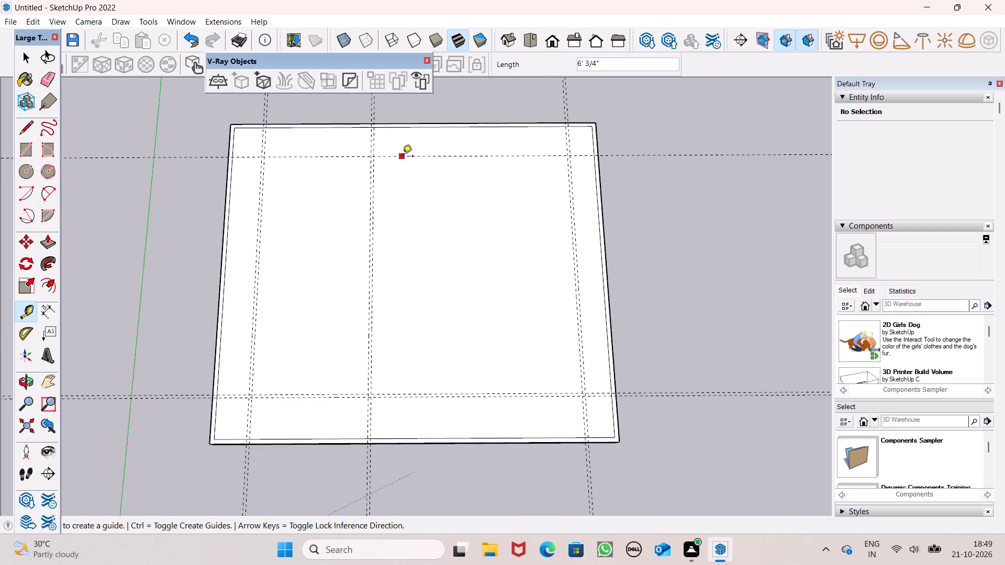
click(403, 157)
key(6)
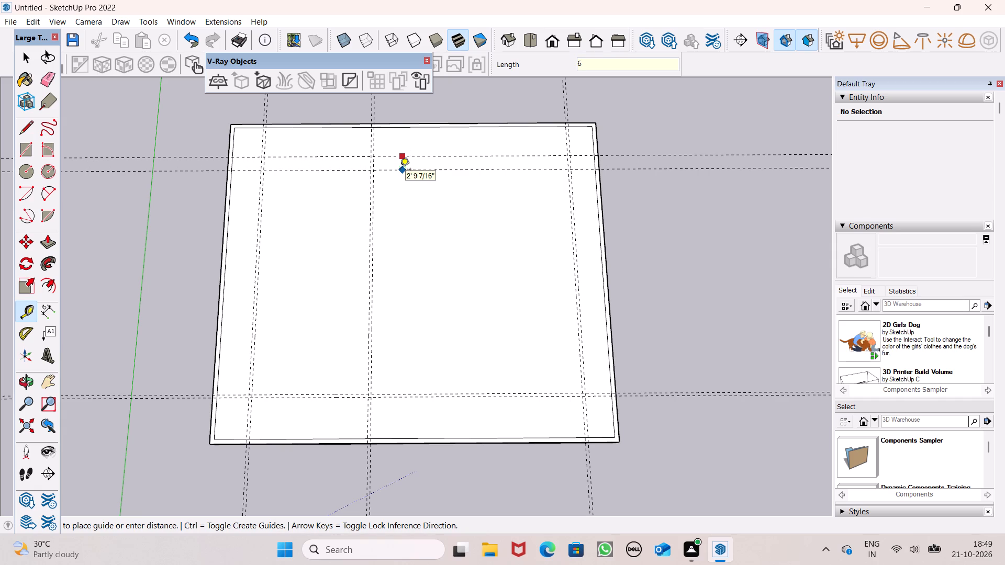
key(shift+quotedbl)
key(Return)
key(space)
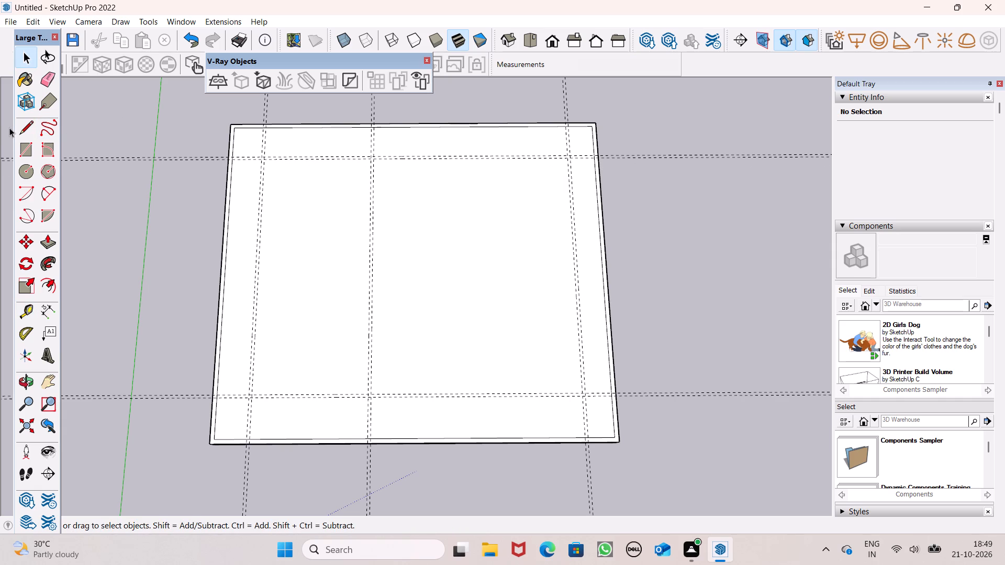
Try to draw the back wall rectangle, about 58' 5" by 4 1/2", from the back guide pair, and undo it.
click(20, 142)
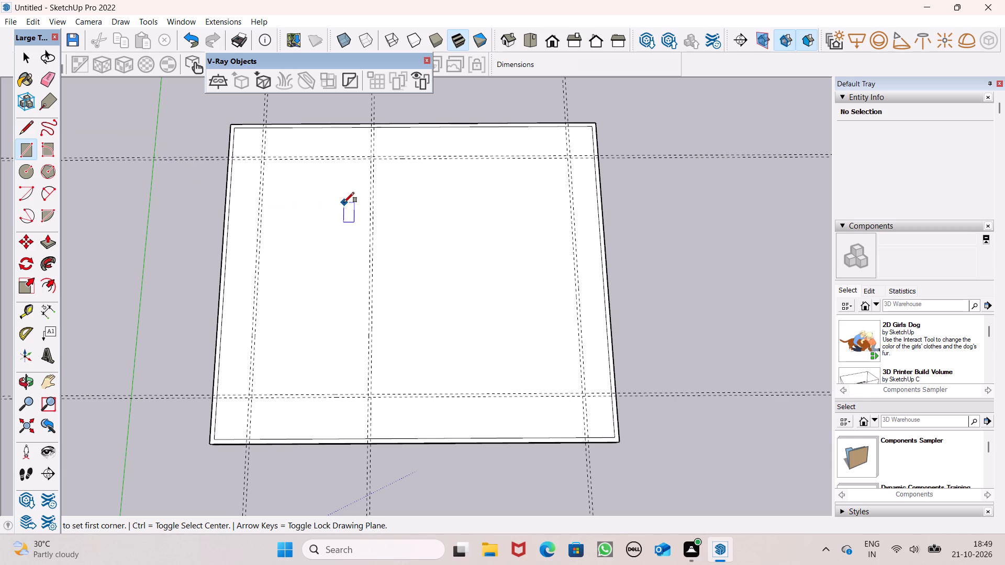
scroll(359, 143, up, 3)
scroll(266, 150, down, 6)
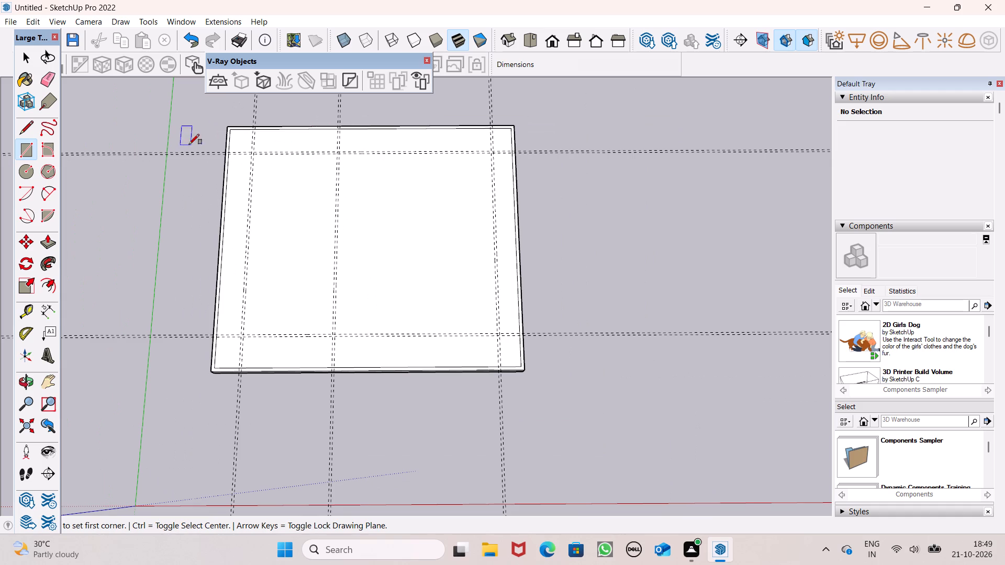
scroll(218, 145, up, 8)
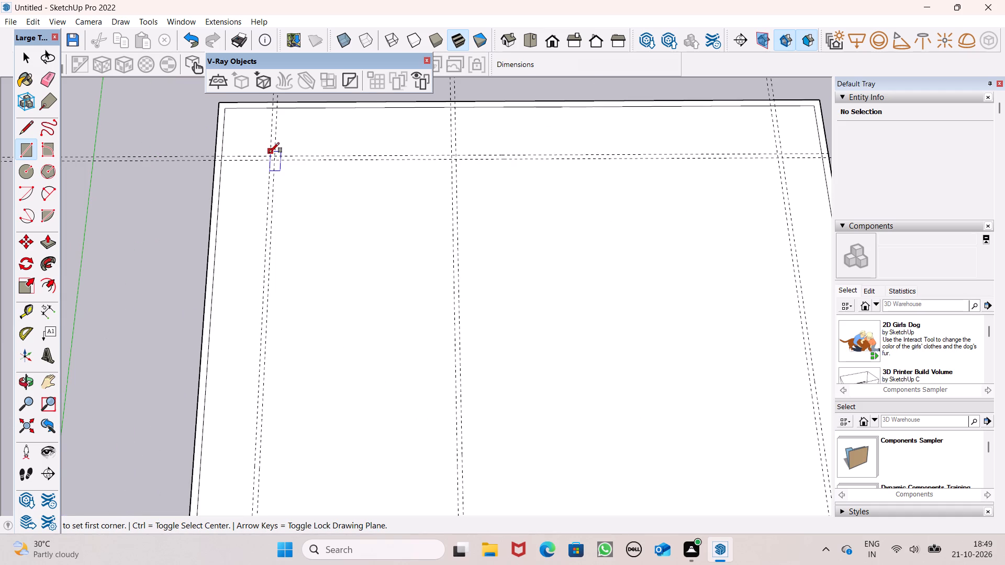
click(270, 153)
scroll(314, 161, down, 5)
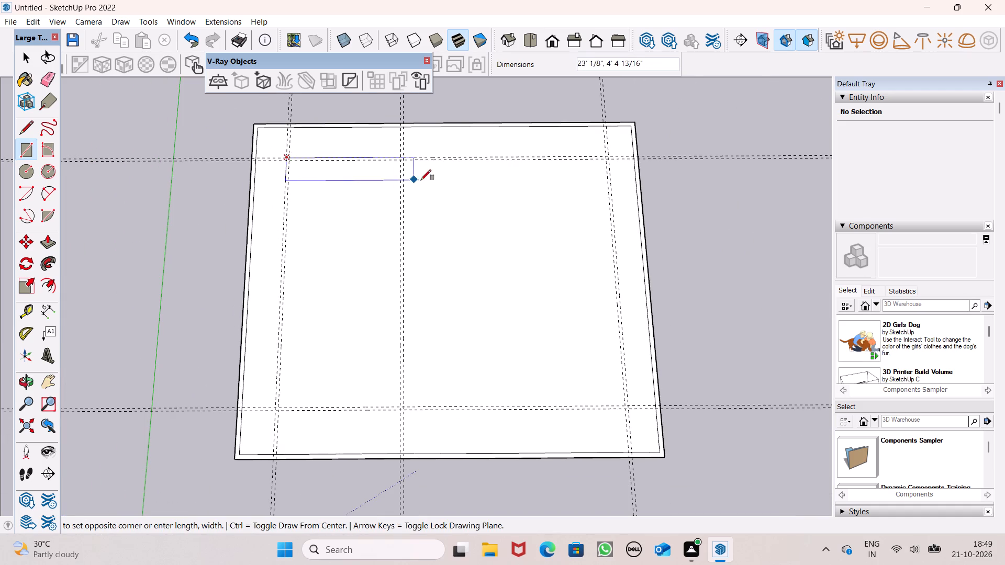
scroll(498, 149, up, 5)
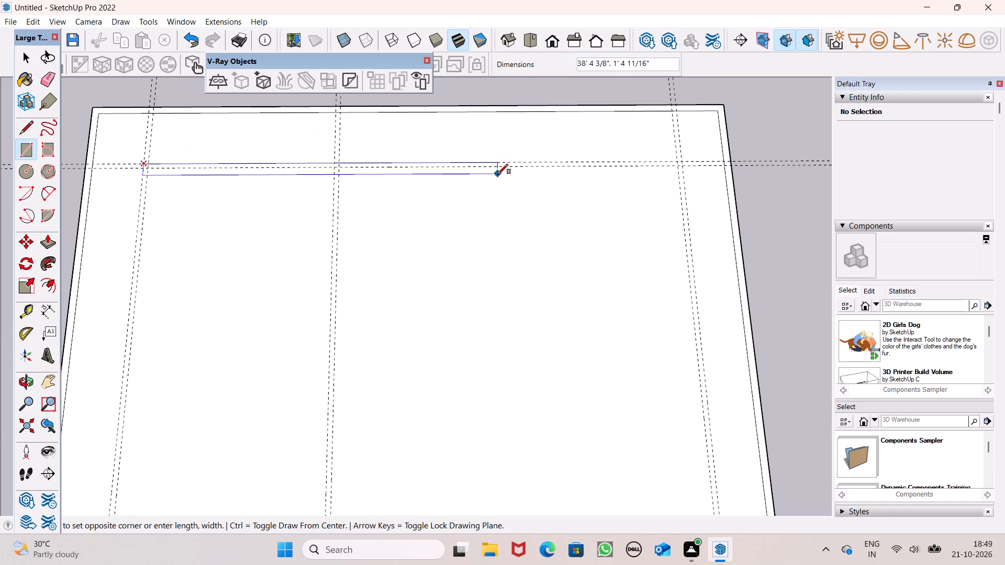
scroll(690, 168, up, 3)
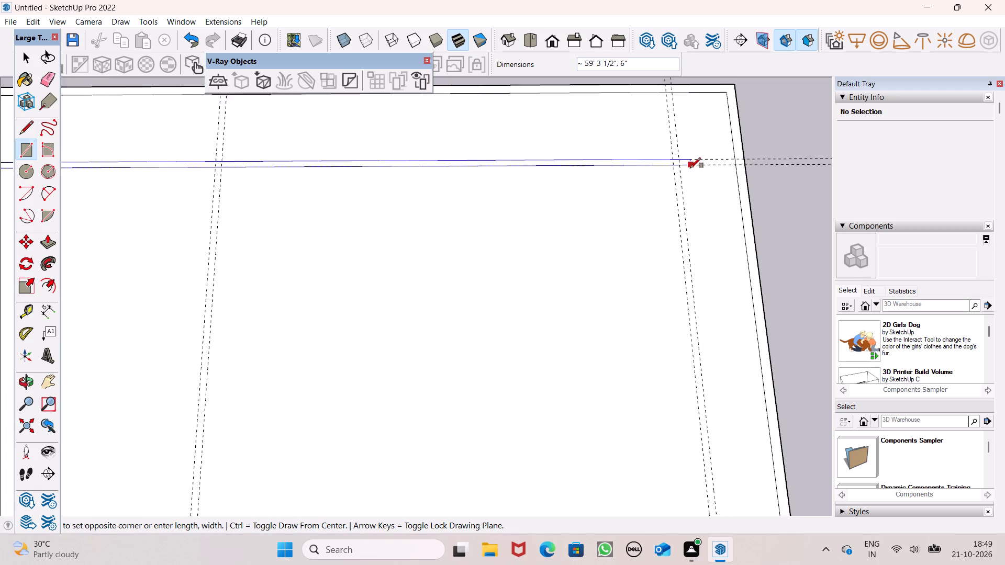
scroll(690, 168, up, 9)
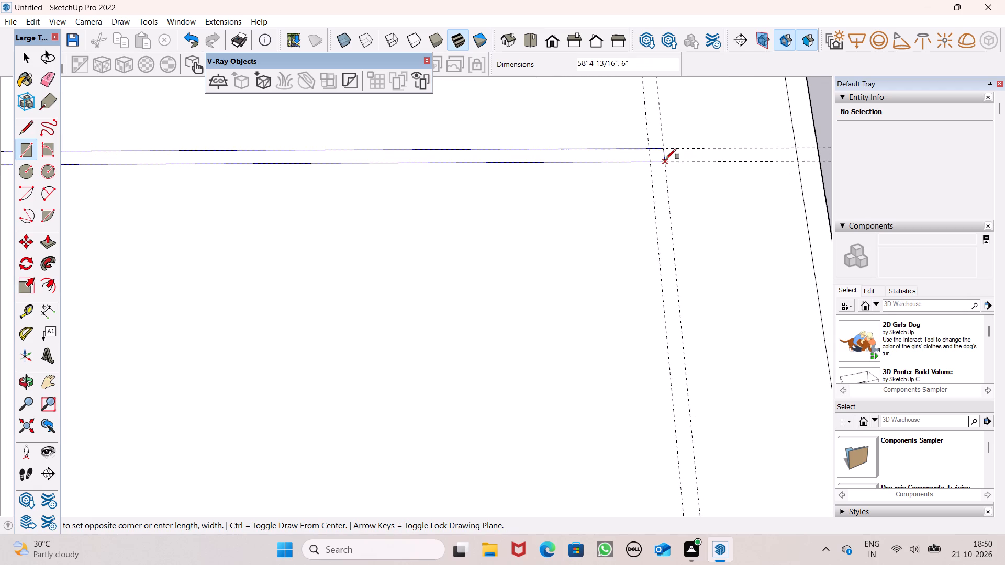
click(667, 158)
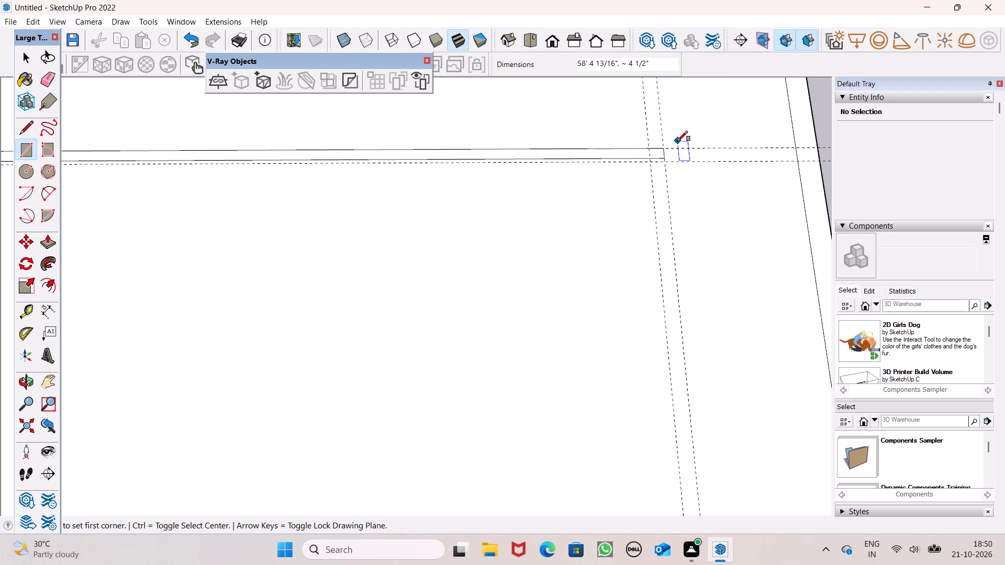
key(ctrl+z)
Draw the back wall as a rectangle about 58' 5" by 6" between the back guides, spanning to the outermost side guides.
scroll(677, 141, down, 6)
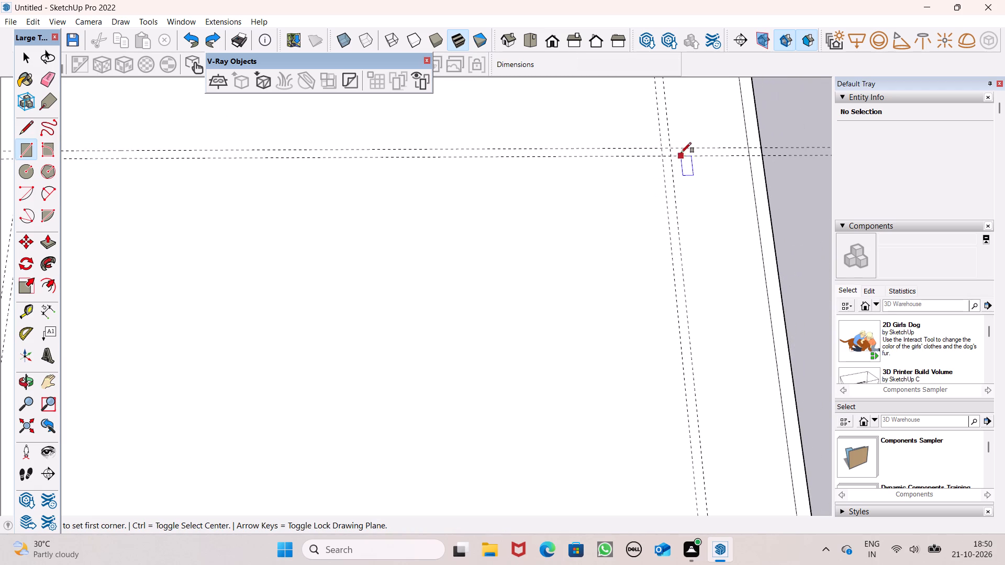
scroll(525, 160, down, 13)
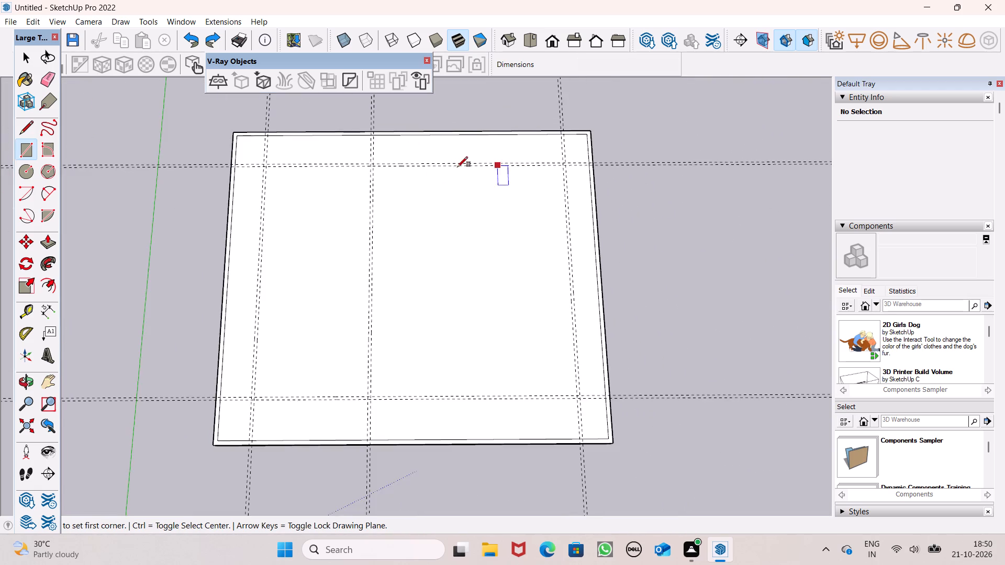
scroll(350, 142, up, 5)
scroll(264, 163, up, 12)
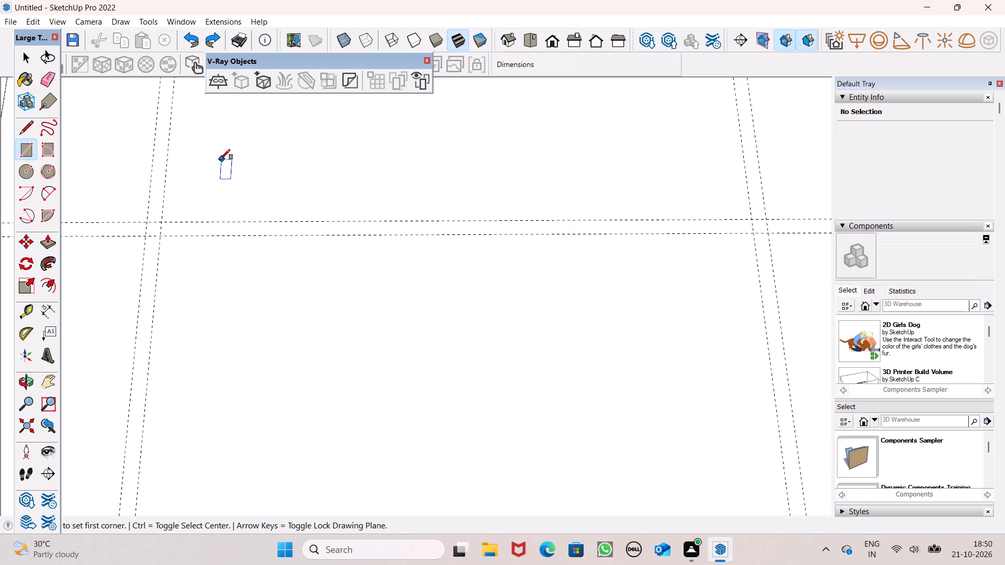
scroll(153, 199, up, 4)
click(146, 228)
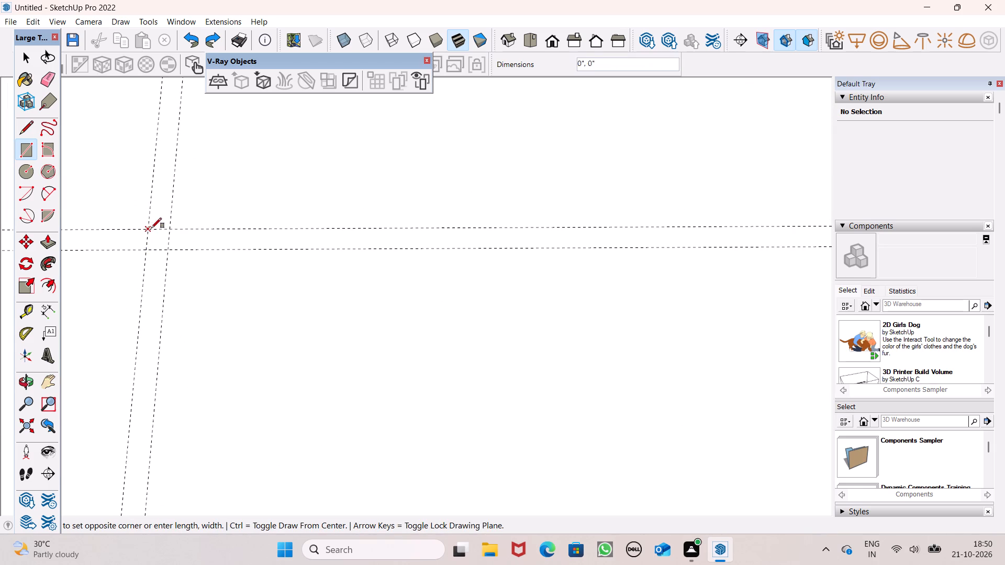
scroll(197, 247, down, 12)
scroll(106, 262, down, 6)
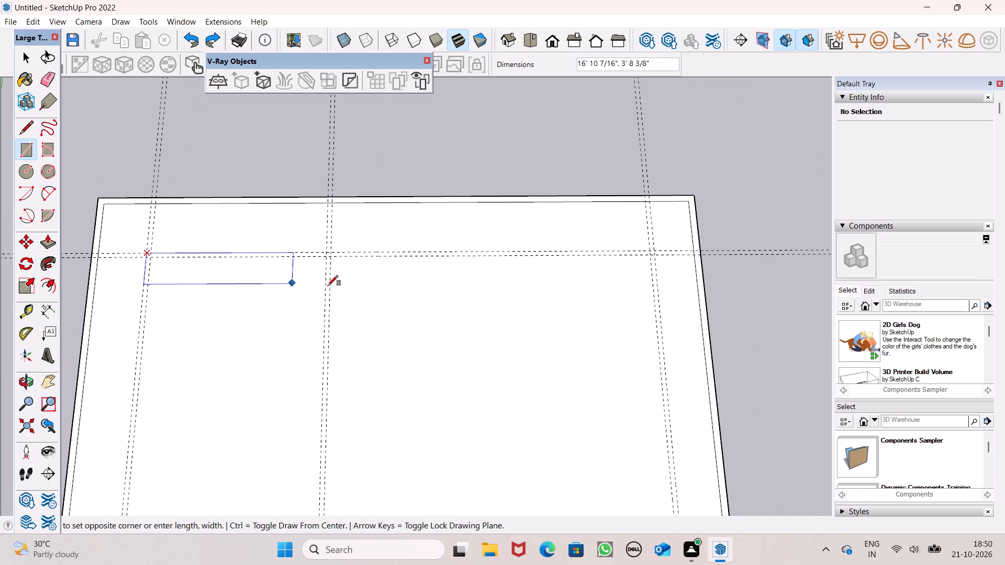
scroll(662, 261, up, 14)
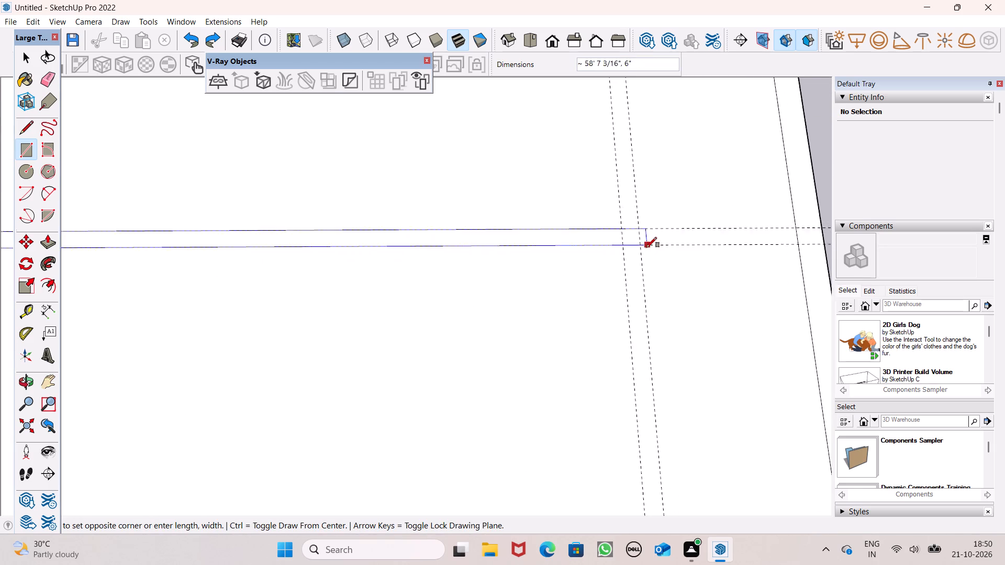
scroll(646, 247, up, 14)
click(635, 239)
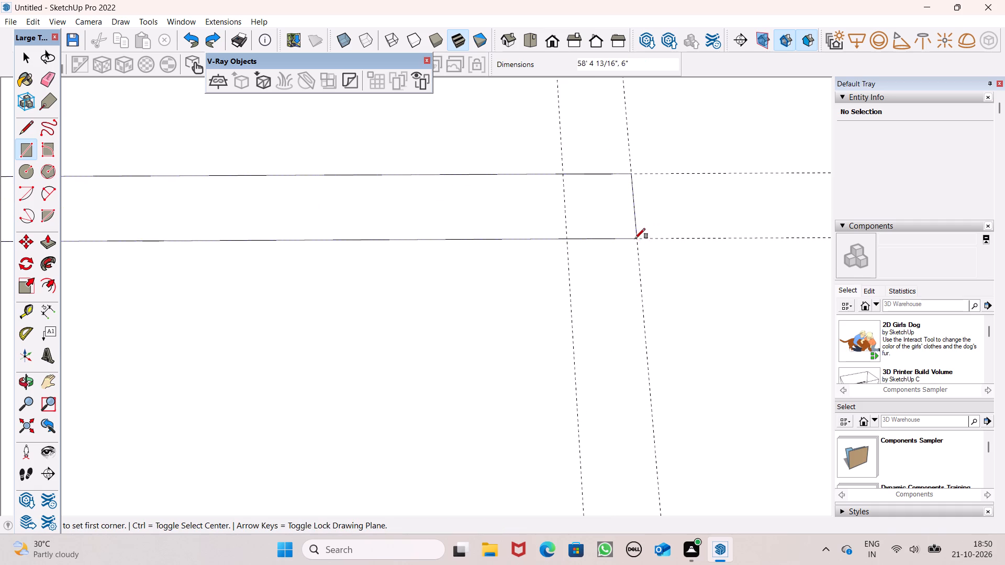
Draw the side wall farthest from the green axis as a rectangle about 45' 4" by 6", from the back guides to the front guides.
scroll(636, 193, down, 6)
click(595, 184)
scroll(601, 195, down, 6)
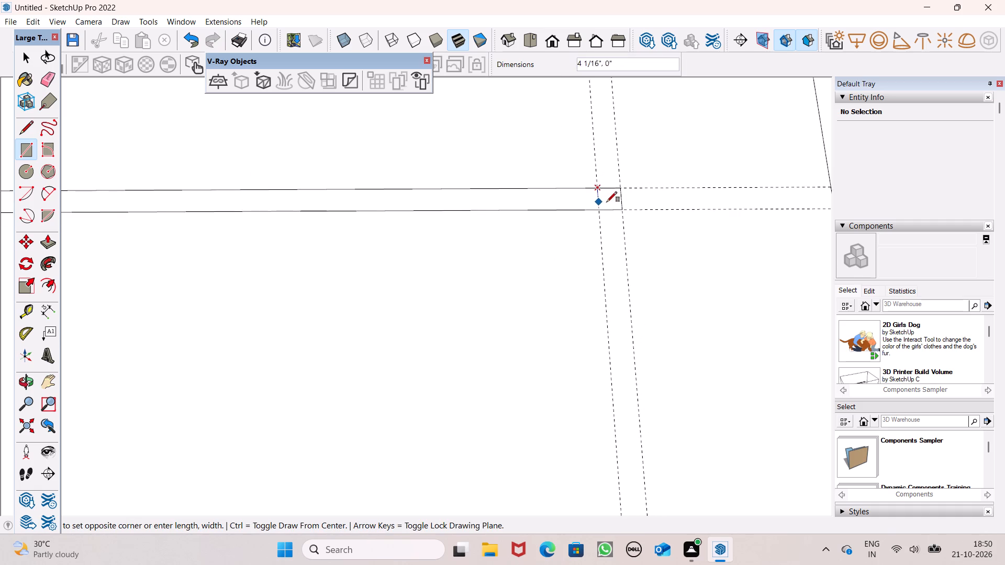
scroll(611, 206, down, 20)
scroll(619, 214, down, 6)
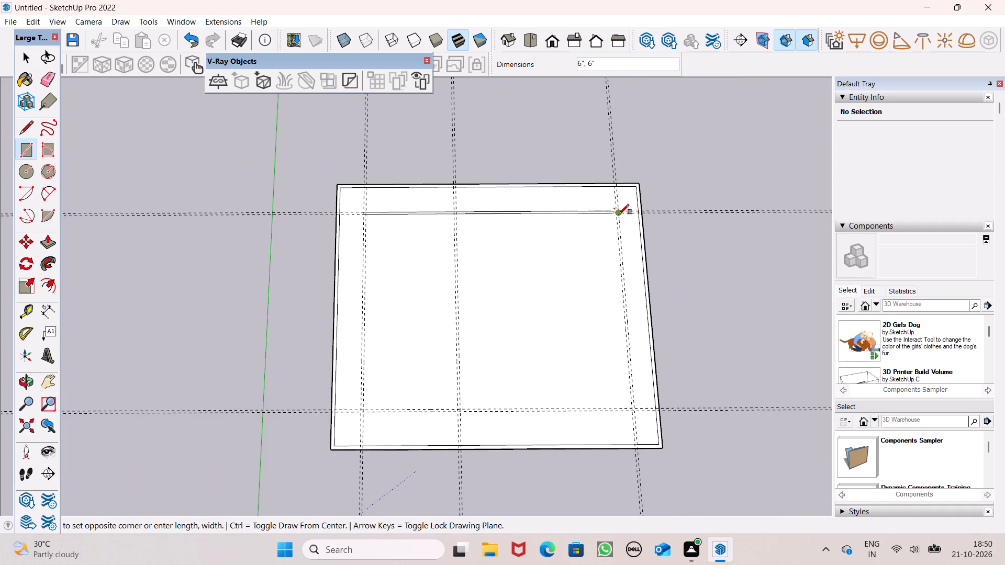
scroll(650, 431, up, 5)
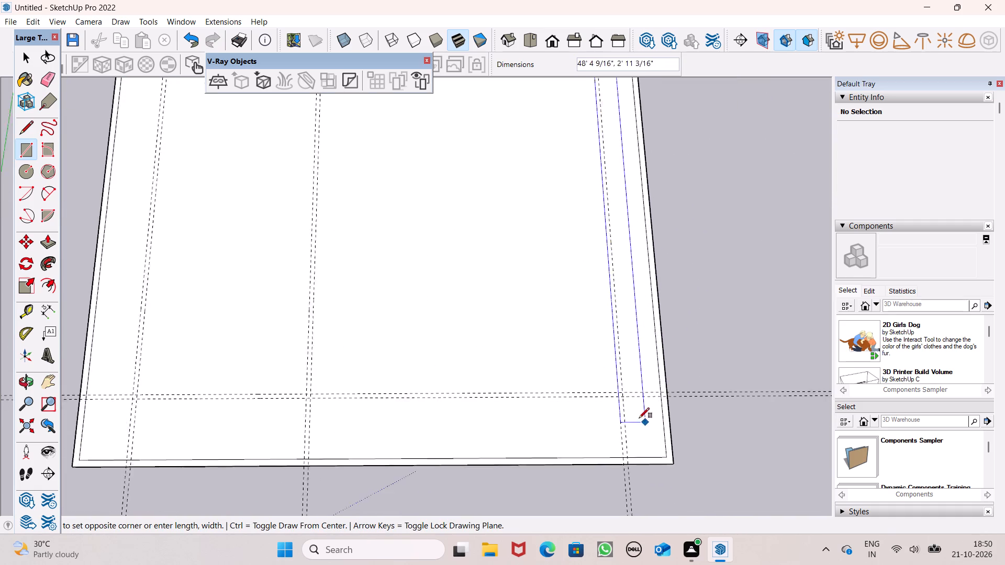
scroll(639, 418, up, 17)
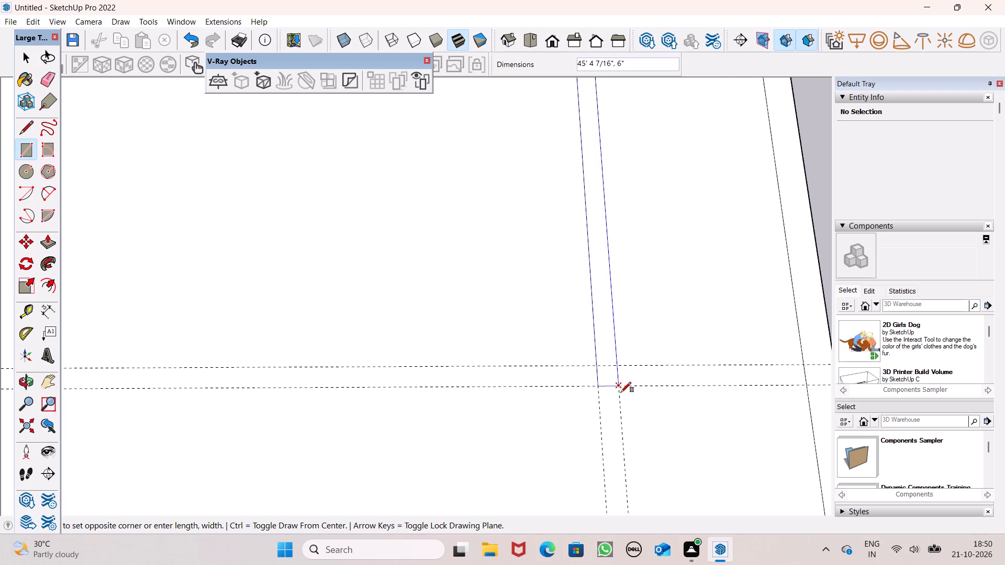
click(621, 392)
Draw the interior wall along the middle guide pair as a rectangle 6" by about 45' 4", from the back guides to the front guides.
scroll(690, 375, down, 6)
scroll(751, 368, down, 13)
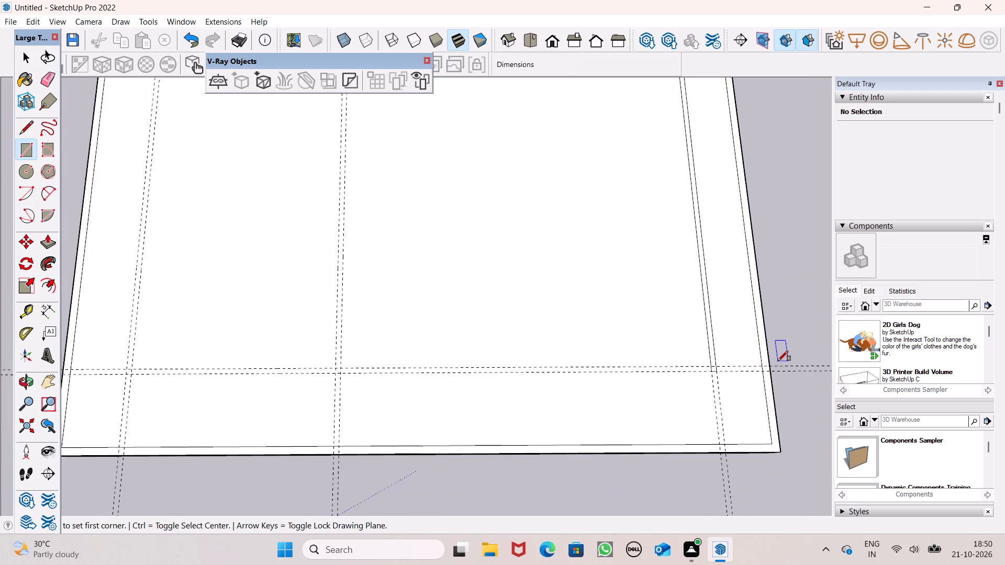
scroll(778, 361, down, 2)
scroll(635, 365, down, 4)
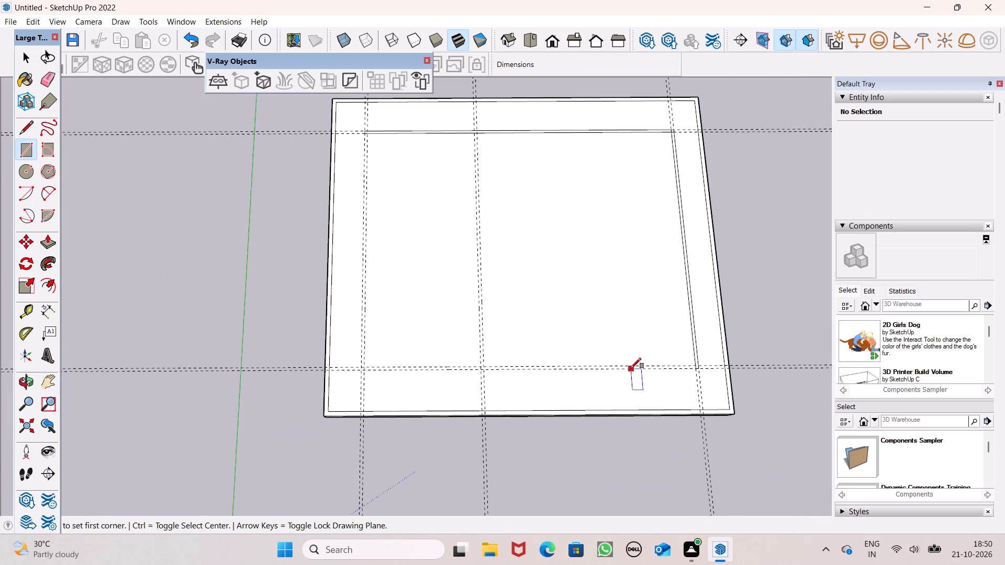
scroll(455, 134, up, 6)
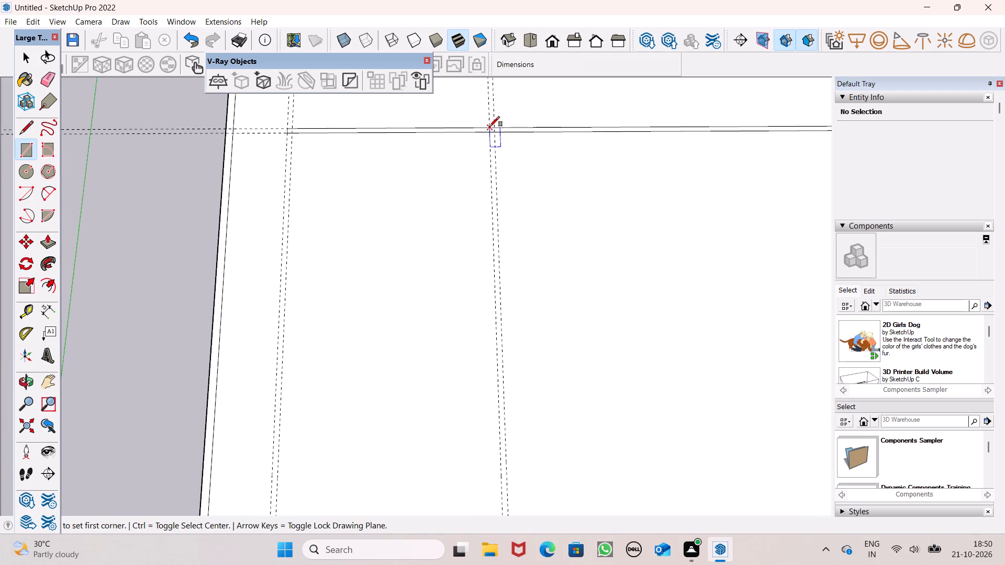
click(489, 127)
scroll(494, 133, down, 6)
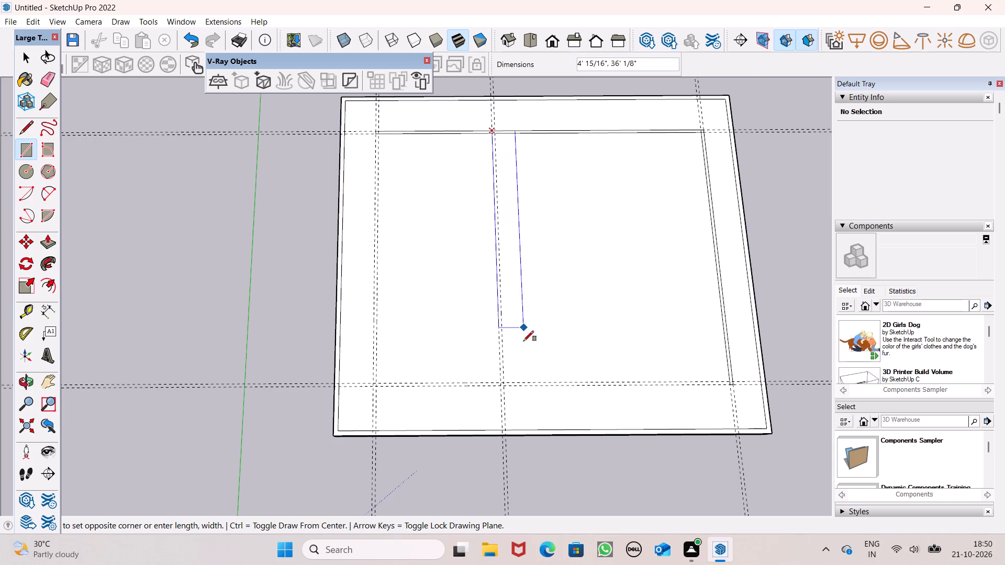
scroll(509, 386, up, 11)
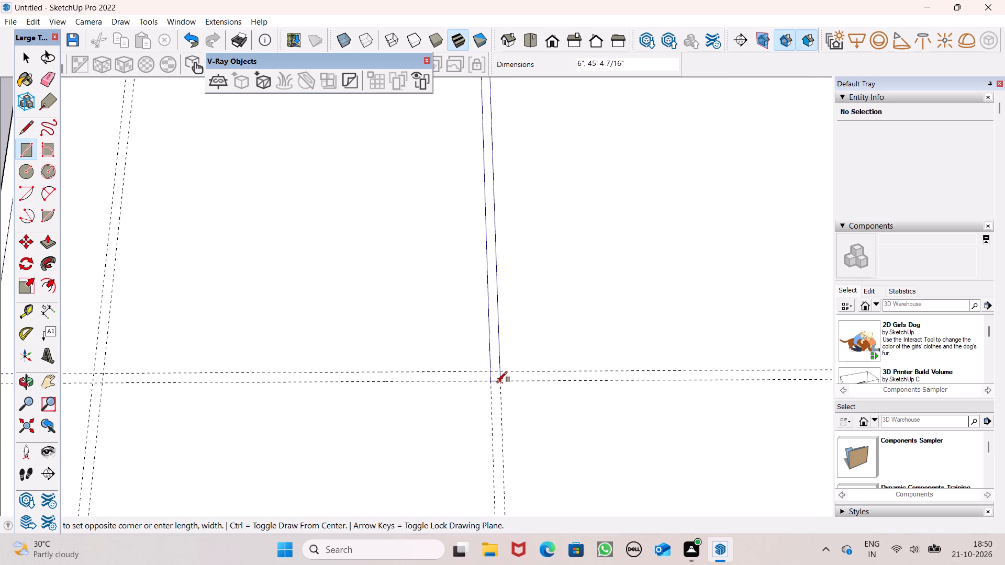
click(496, 381)
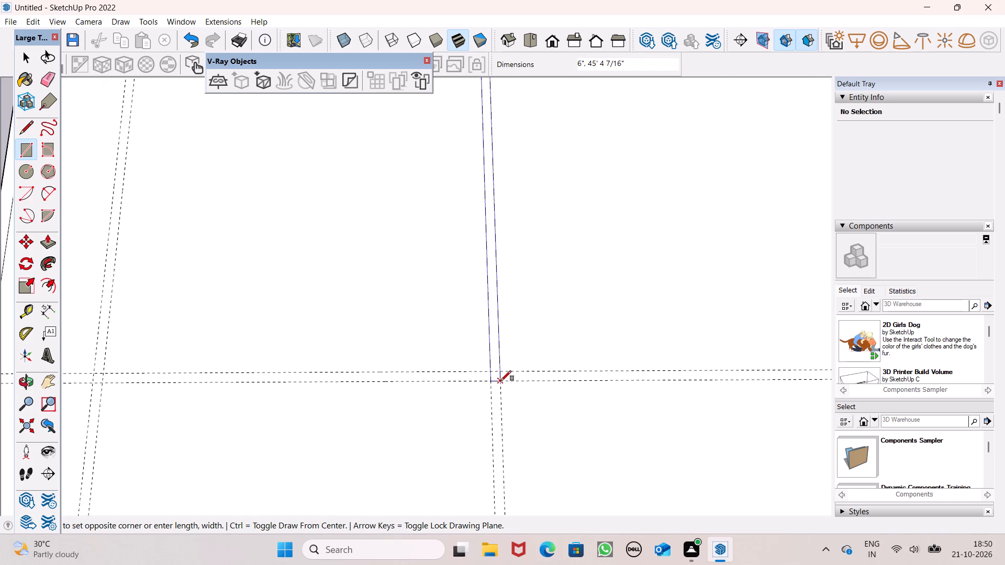
click(500, 379)
Draw the side wall nearest the green axis as a rectangle about 45' 4" by 6", from the back guides to the front guides.
scroll(586, 330, down, 9)
scroll(440, 353, down, 5)
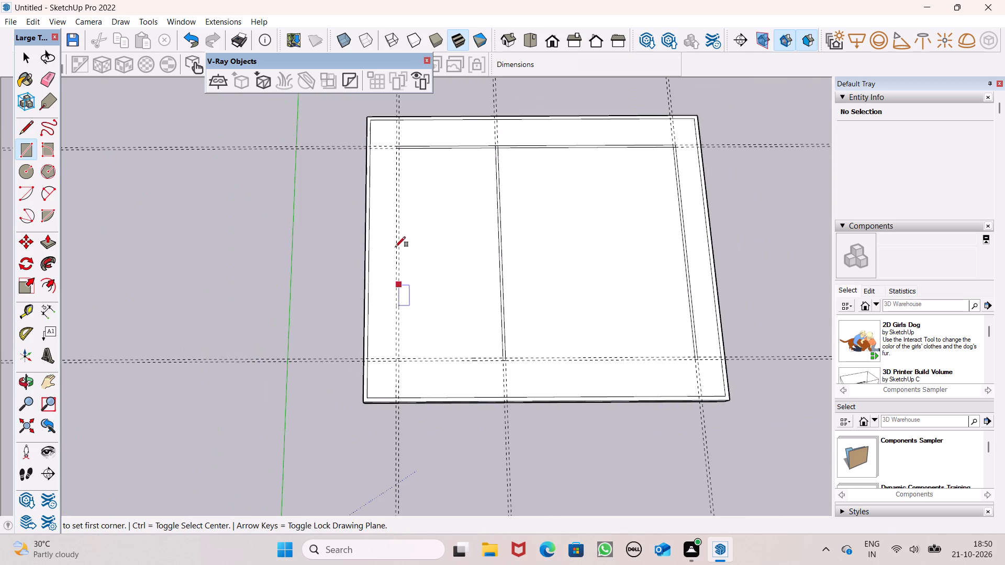
scroll(403, 159, up, 12)
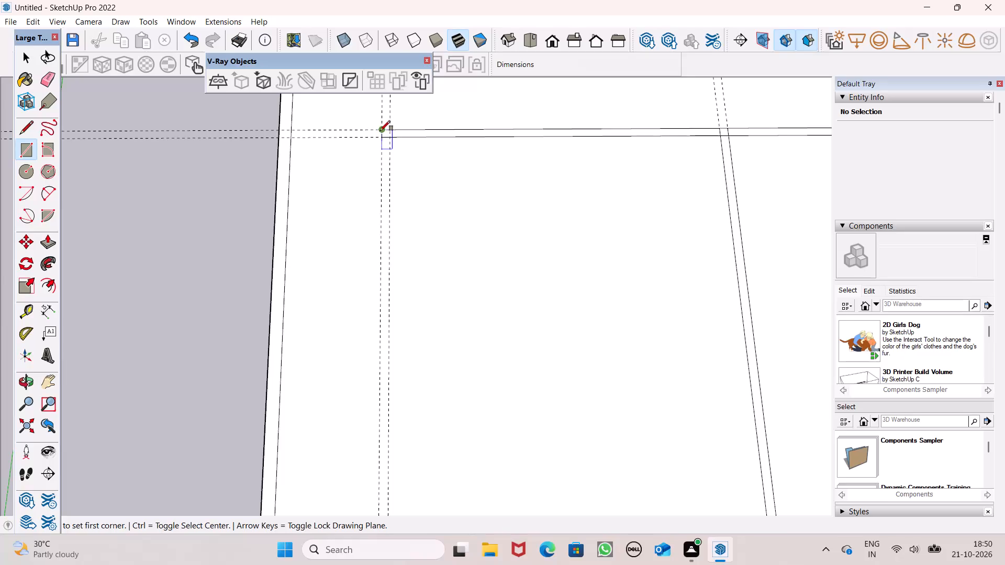
click(381, 129)
scroll(409, 156, down, 6)
scroll(412, 208, down, 8)
scroll(400, 393, up, 6)
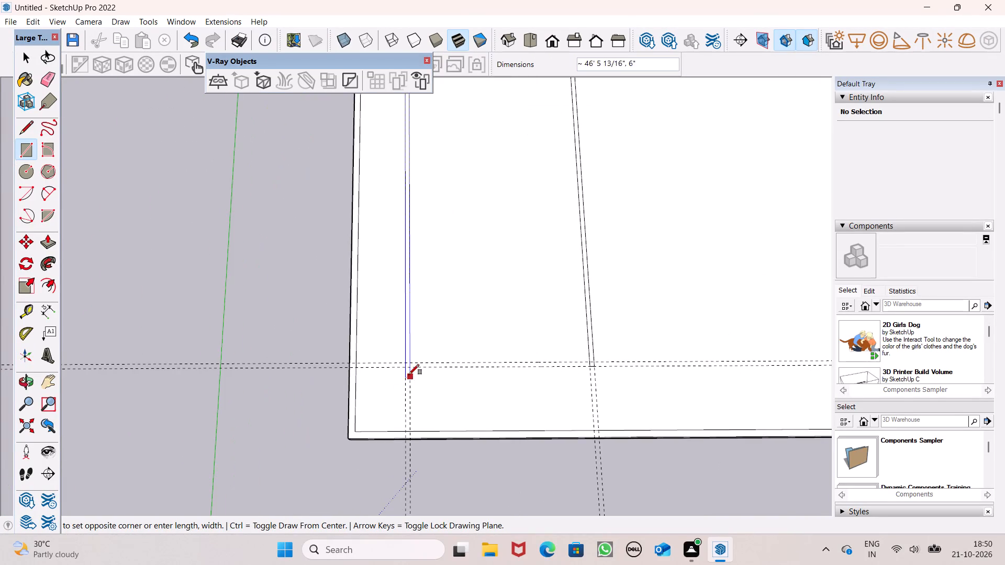
scroll(411, 370, up, 7)
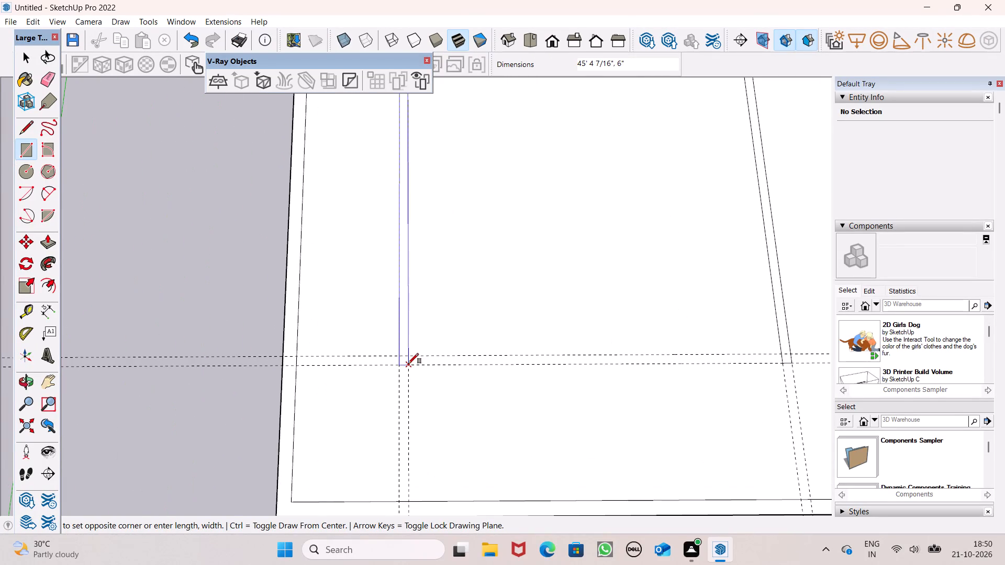
click(409, 363)
Draw the front wall of the narrower bay as a rectangle 6" by about 20' 8", from the side wall to the interior wall.
click(398, 355)
scroll(494, 363, down, 4)
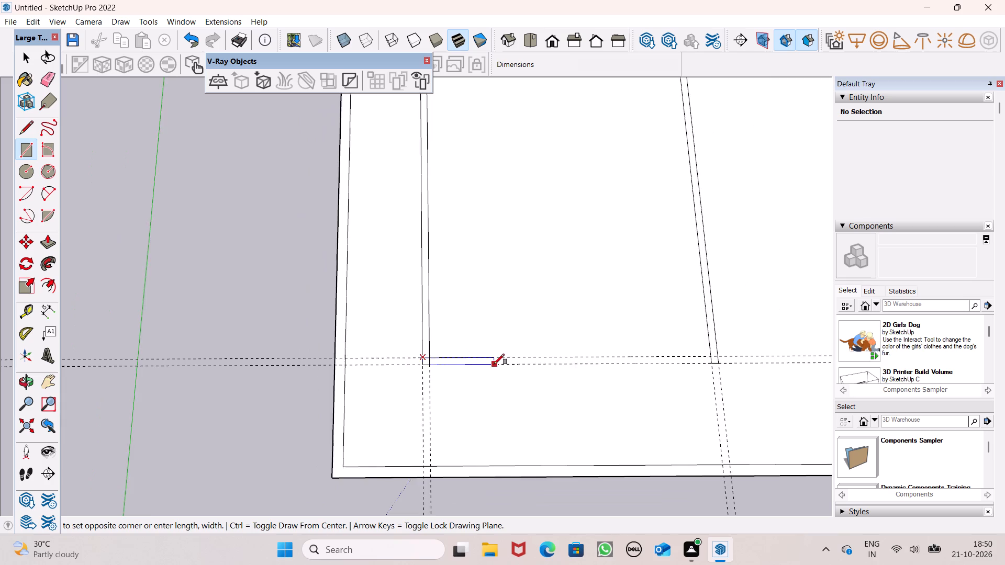
scroll(701, 365, up, 6)
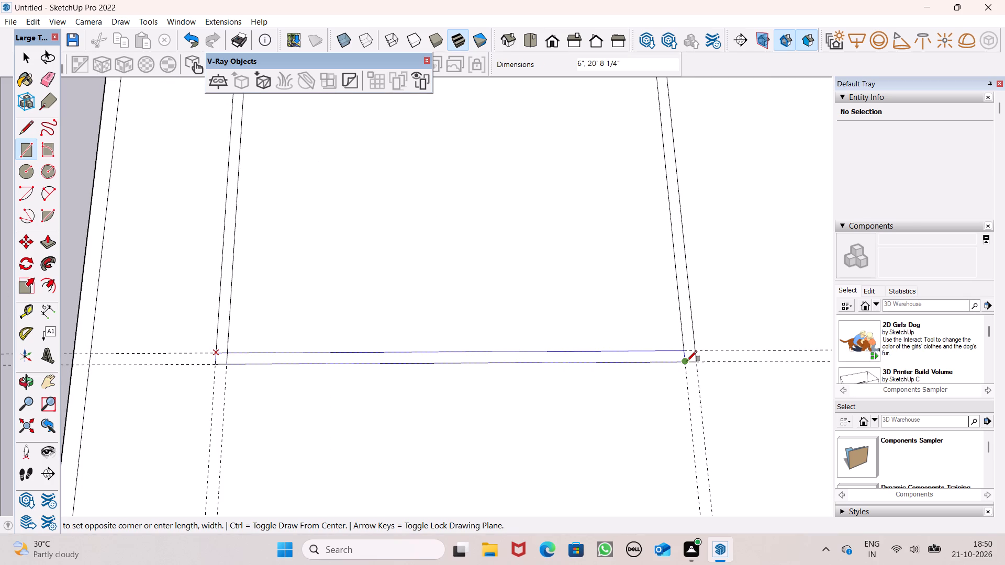
click(687, 361)
Place a pair of guides 6" apart across the slab, about 17' behind the front guides.
scroll(557, 282, down, 5)
scroll(355, 283, down, 6)
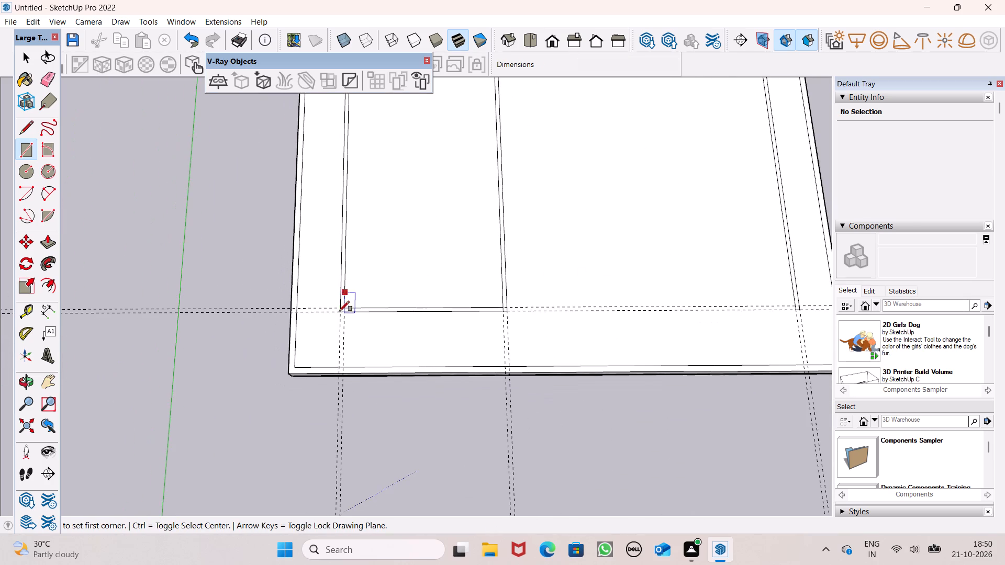
scroll(338, 316, down, 10)
scroll(349, 200, up, 4)
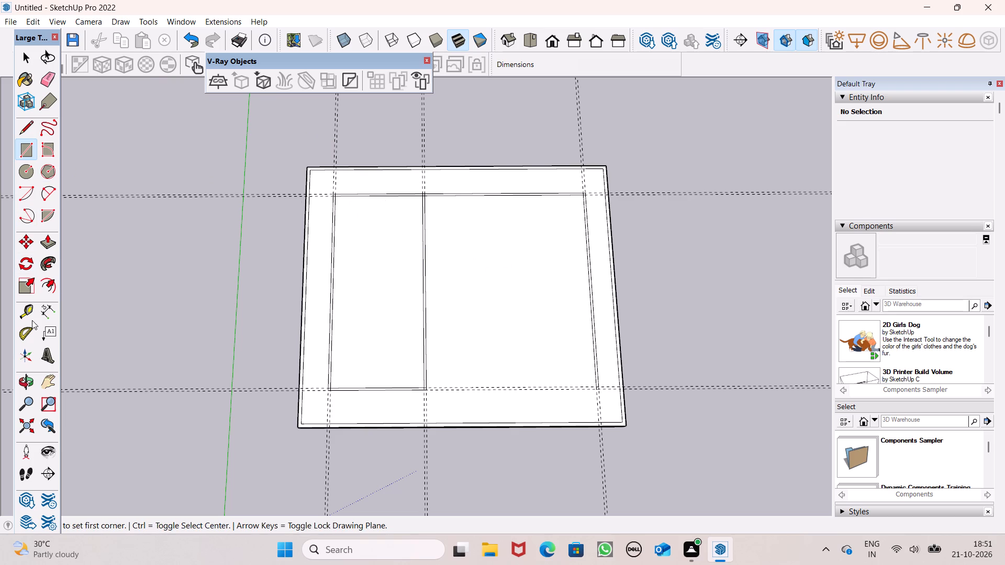
drag(28, 318, 29, 313)
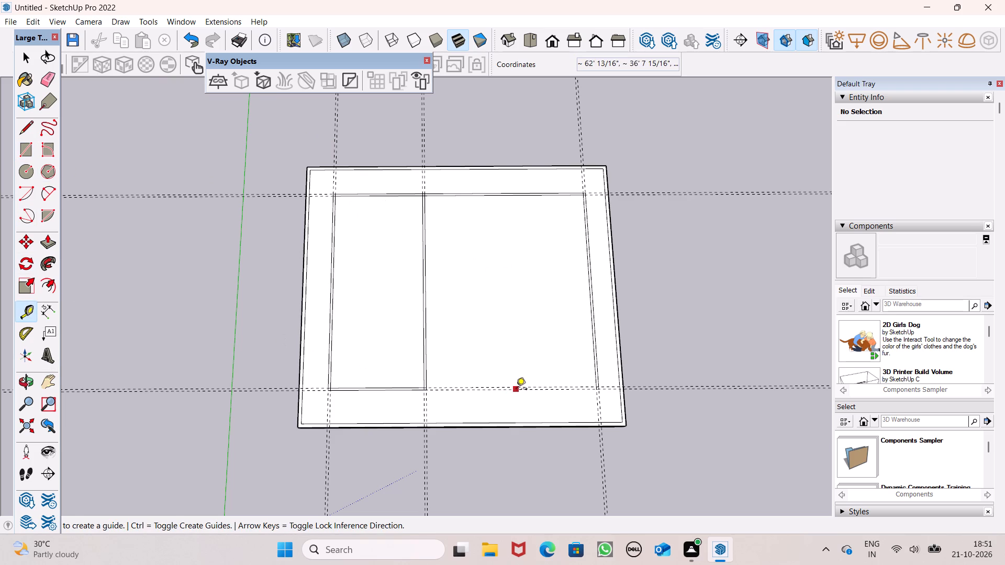
click(509, 385)
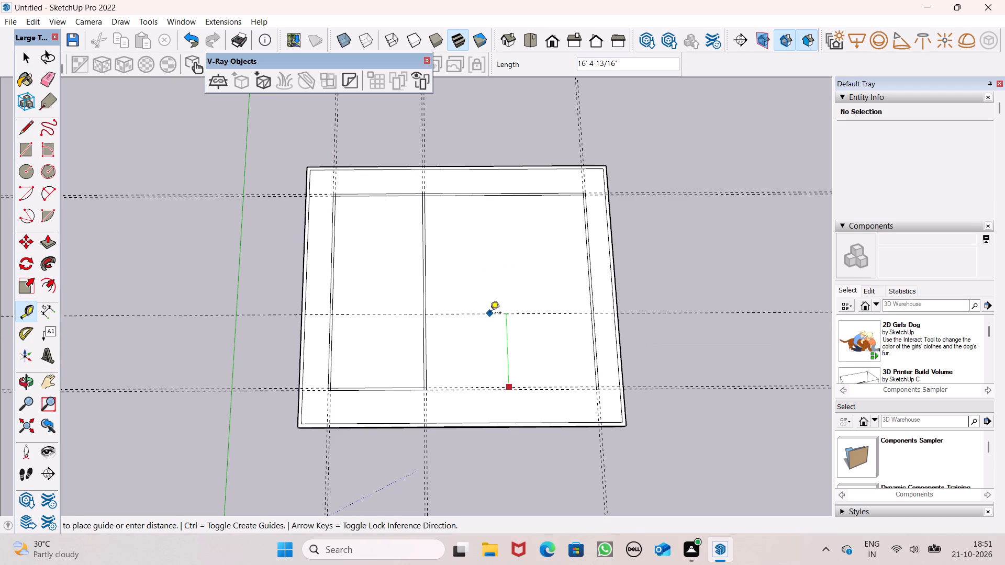
scroll(490, 313, up, 3)
scroll(490, 312, down, 1)
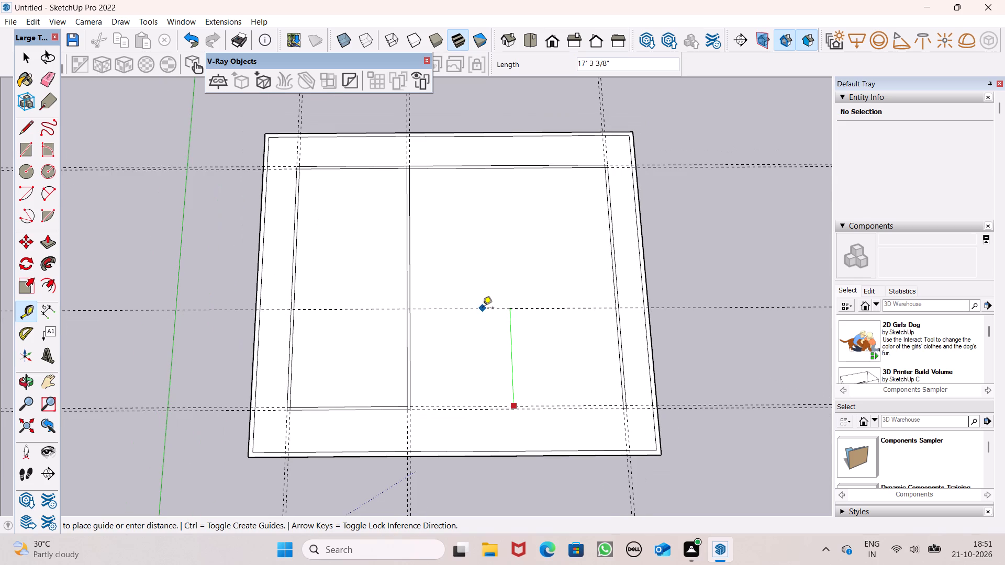
click(478, 313)
click(477, 315)
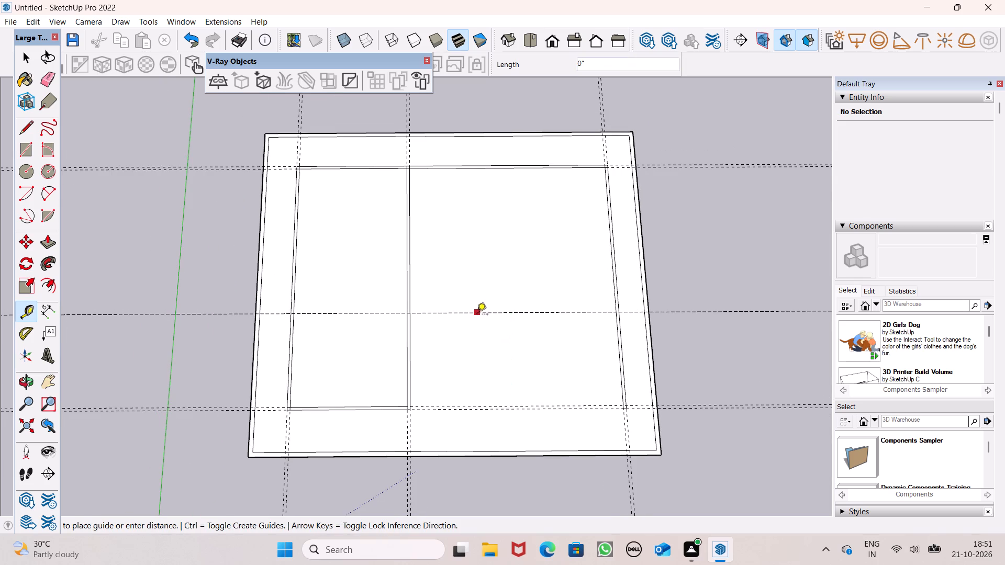
text(6")
key(Return)
key(space)
Draw the wider bay's 6" cross wall as a rectangle along the new guides, from the interior wall to the side wall farthest from the green axis.
click(20, 151)
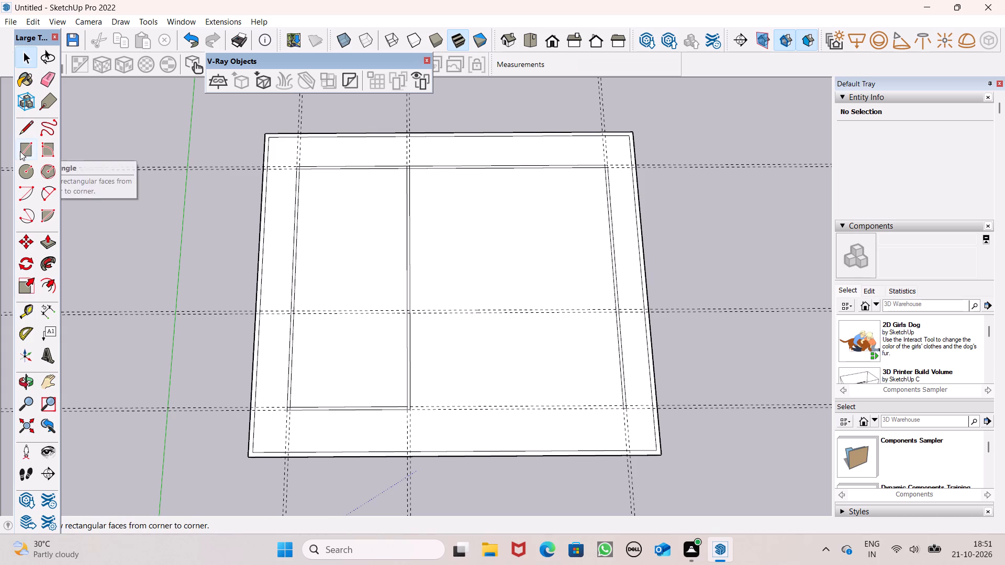
scroll(477, 357, up, 4)
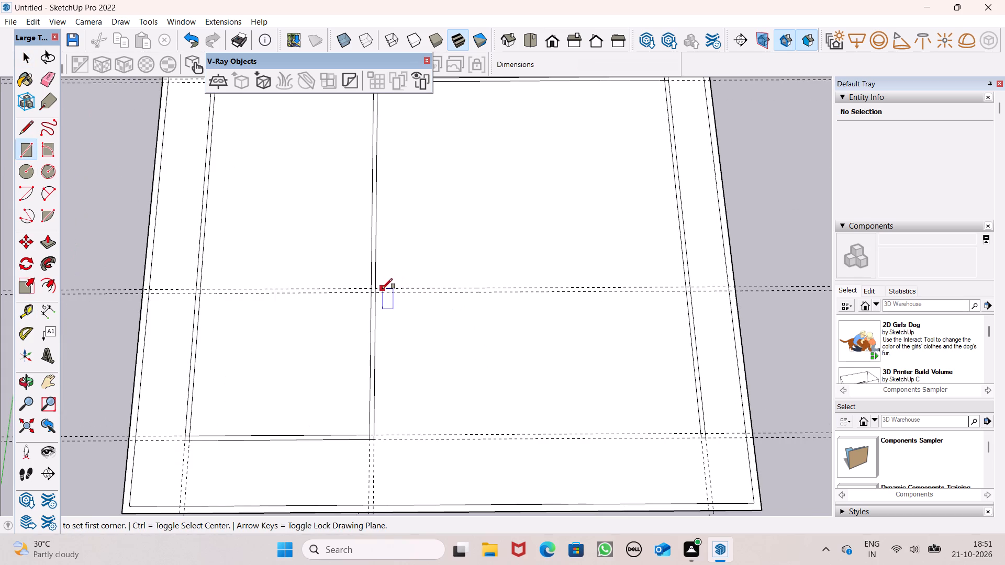
scroll(372, 288, up, 8)
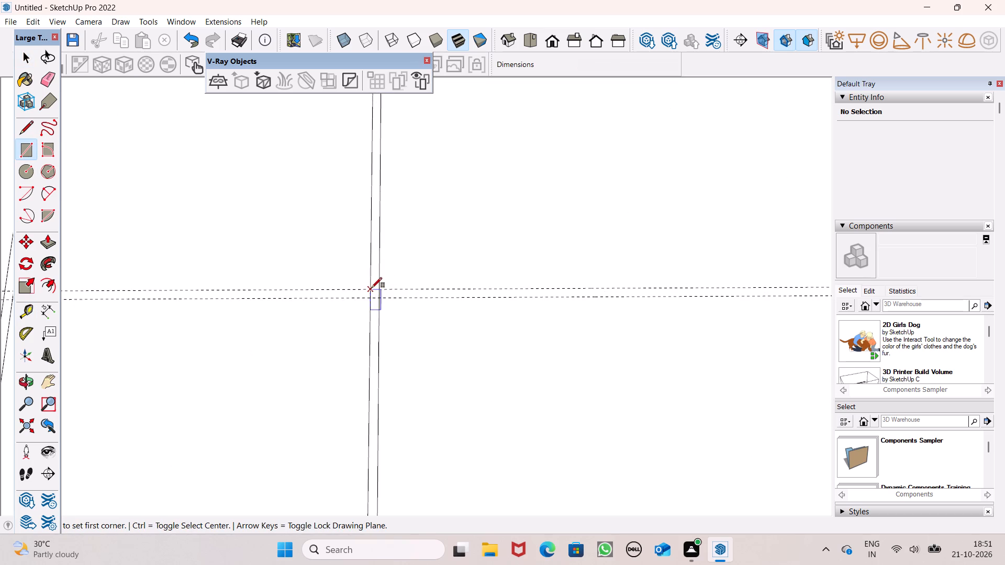
click(367, 288)
scroll(374, 313, down, 6)
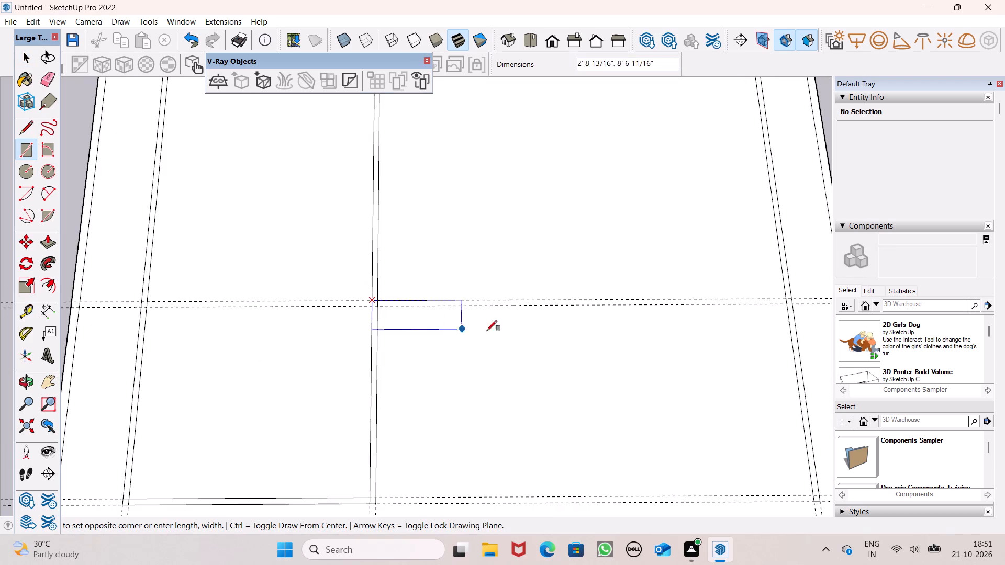
scroll(523, 325, down, 4)
scroll(740, 315, up, 11)
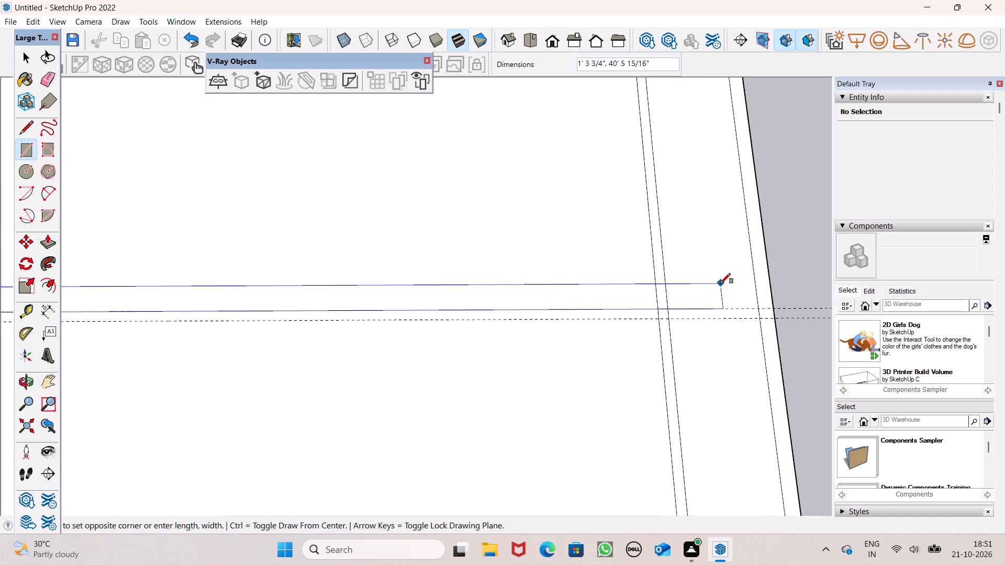
click(663, 321)
Erase all the guide lines around the floor plan, both lengthwise and crosswise pairs.
scroll(738, 260, down, 12)
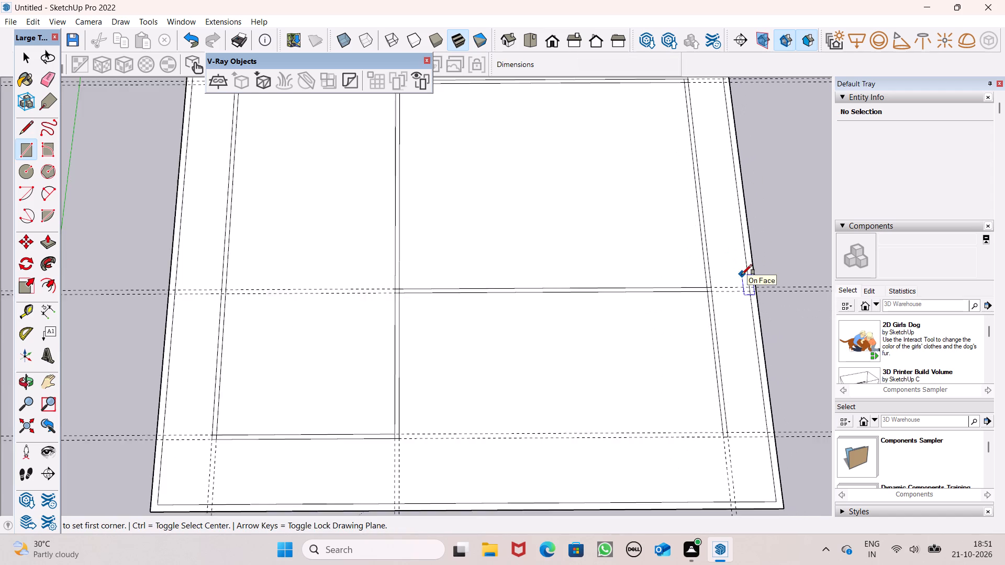
scroll(742, 275, down, 5)
click(53, 82)
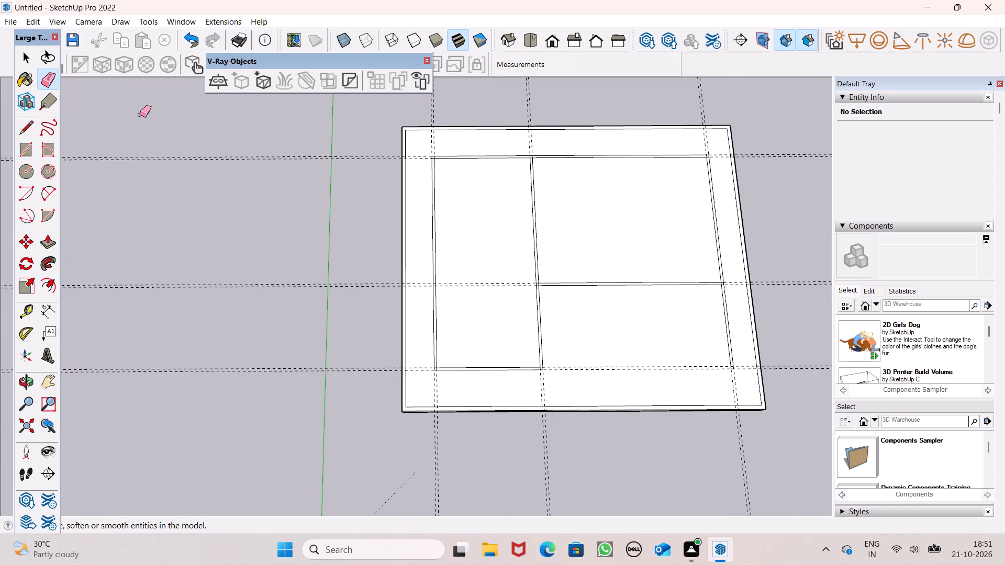
drag(239, 139, 237, 379)
drag(278, 264, 282, 318)
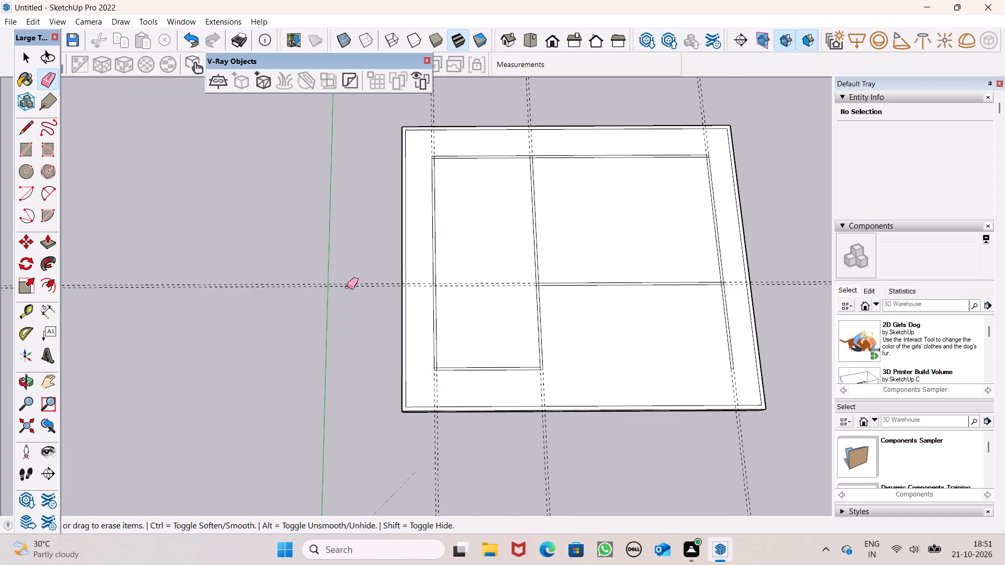
drag(348, 286, 350, 291)
drag(372, 280, 372, 299)
drag(419, 116, 750, 94)
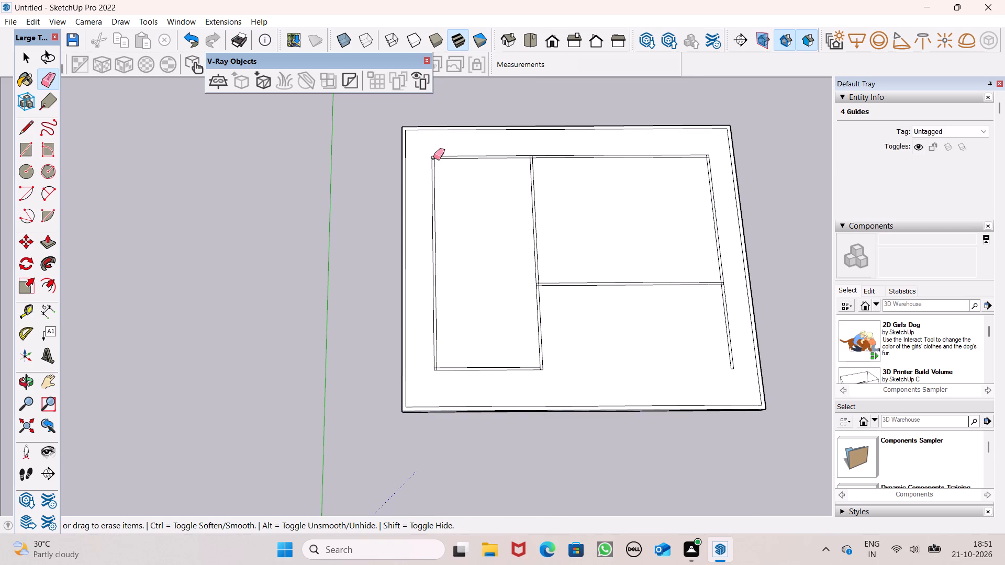
Erase the overlapping wall lines inside the back corner nearest the green axis.
scroll(429, 154, up, 19)
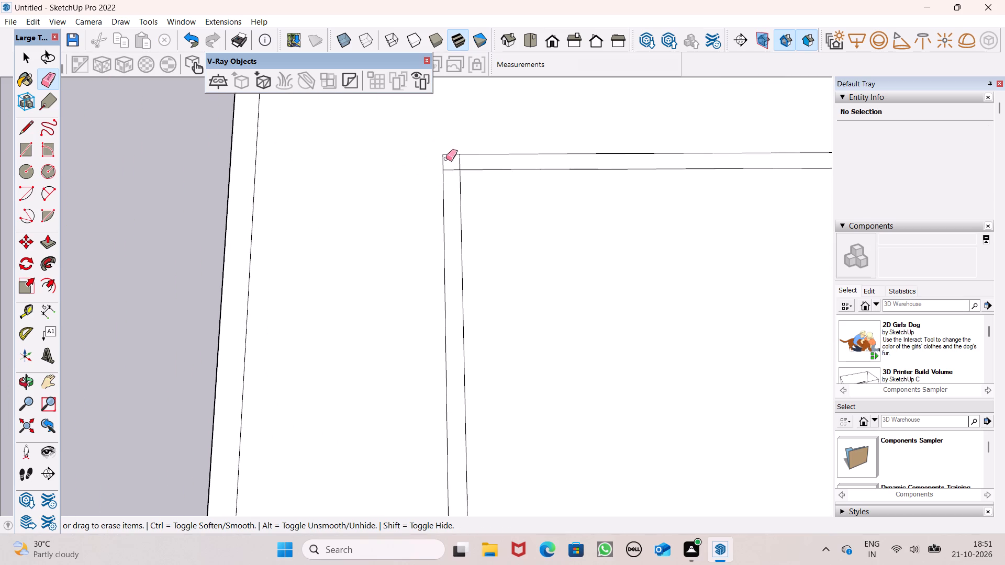
scroll(465, 152, up, 12)
drag(455, 173, 437, 201)
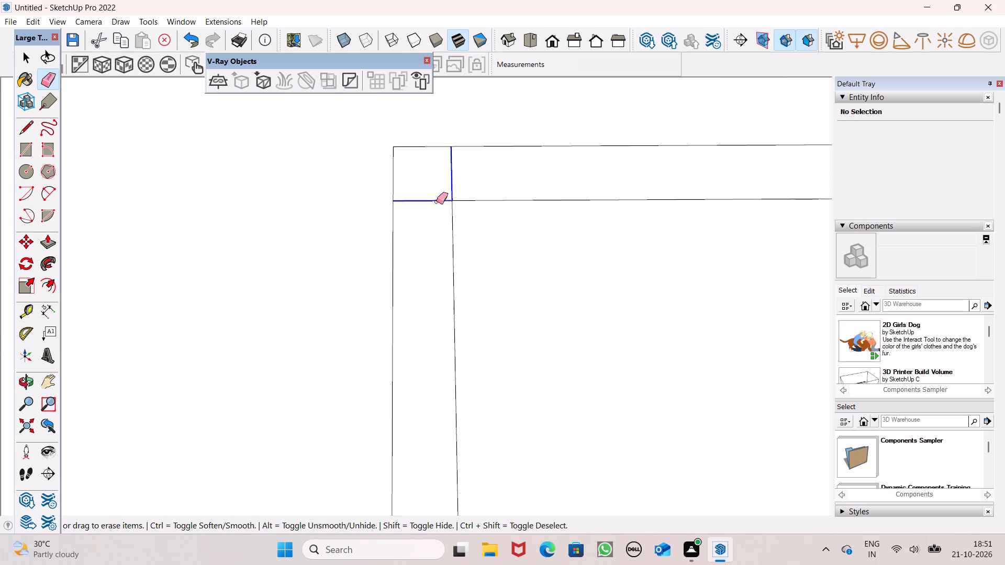
drag(437, 201, 435, 205)
Erase the overlapping wall lines where the interior wall meets the back wall.
scroll(399, 169, down, 6)
scroll(74, 168, down, 14)
scroll(170, 198, down, 2)
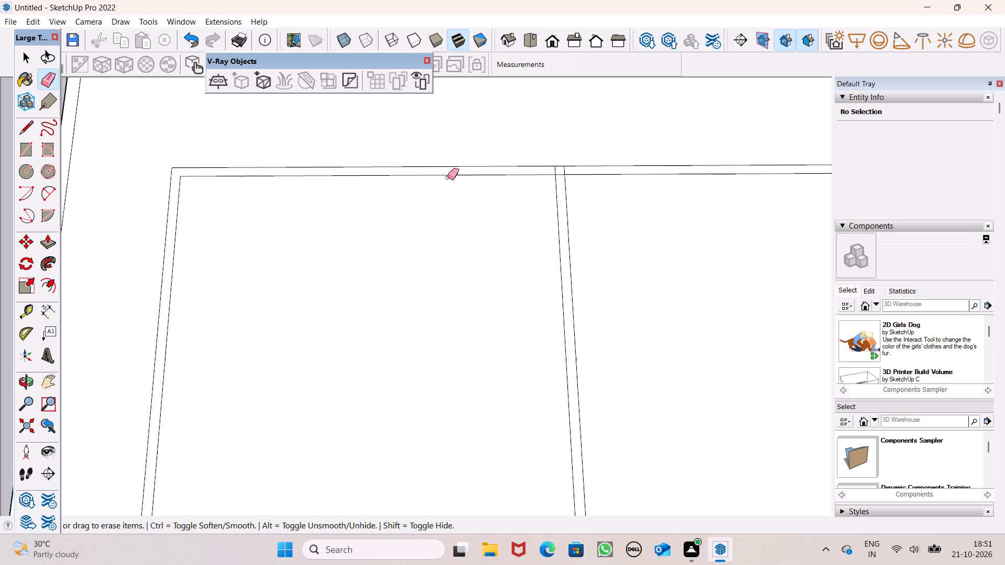
scroll(498, 176, up, 6)
scroll(542, 191, up, 13)
drag(545, 148, 539, 164)
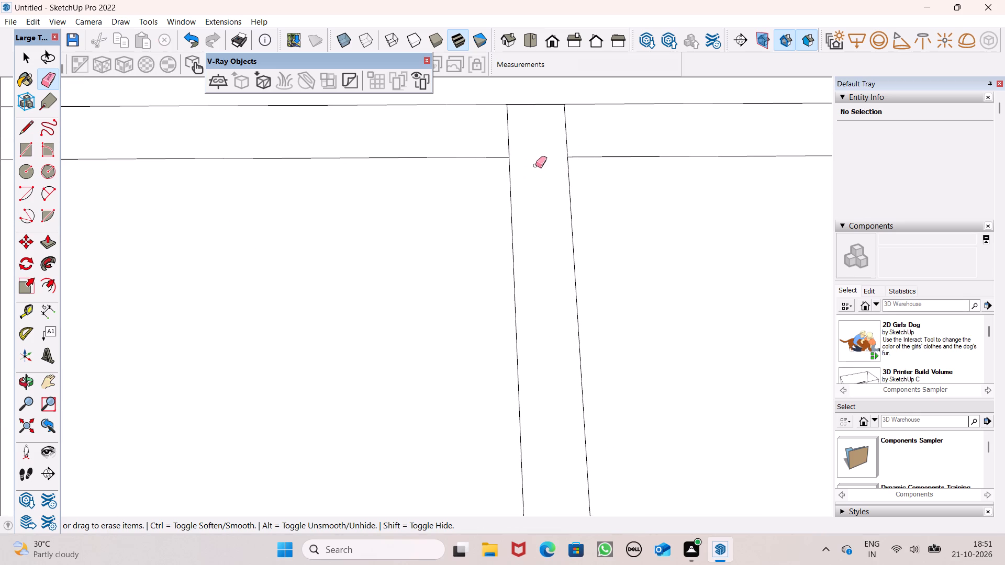
drag(499, 144, 576, 127)
Erase the overlapping wall lines inside the back corner farthest from the green axis.
scroll(139, 149, down, 6)
scroll(23, 185, down, 7)
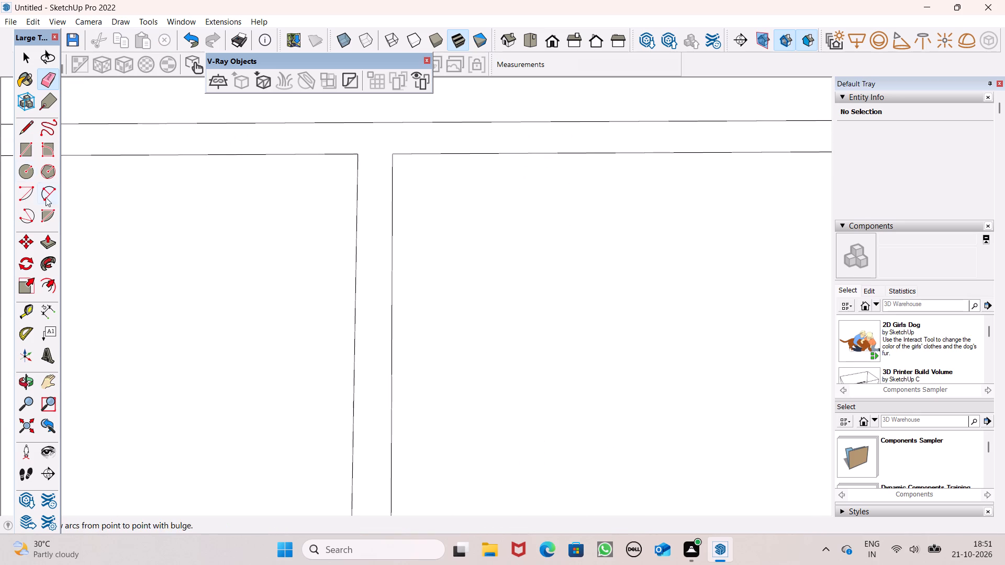
scroll(211, 153, down, 13)
scroll(230, 159, down, 12)
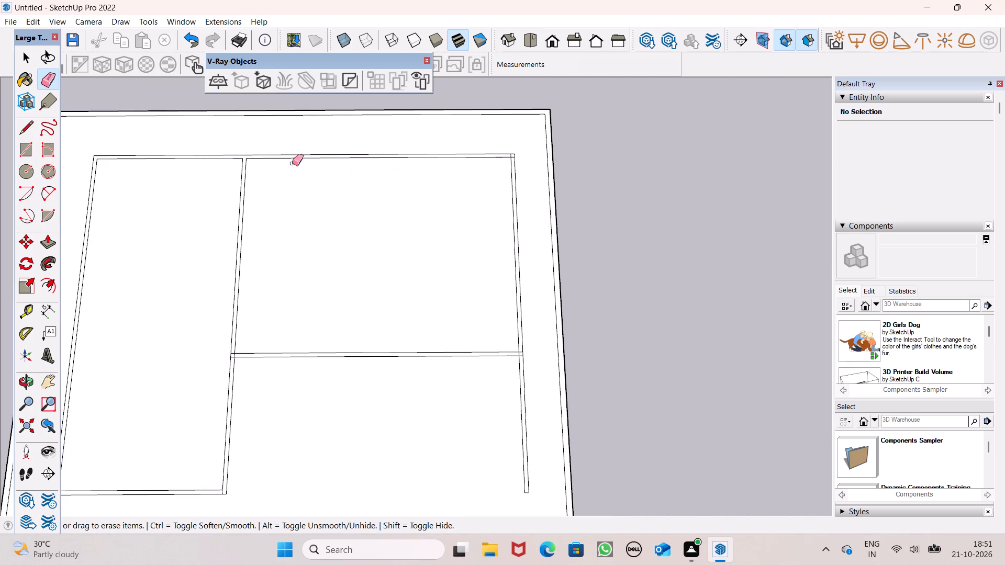
scroll(477, 177, up, 7)
scroll(526, 149, up, 7)
scroll(640, 138, up, 2)
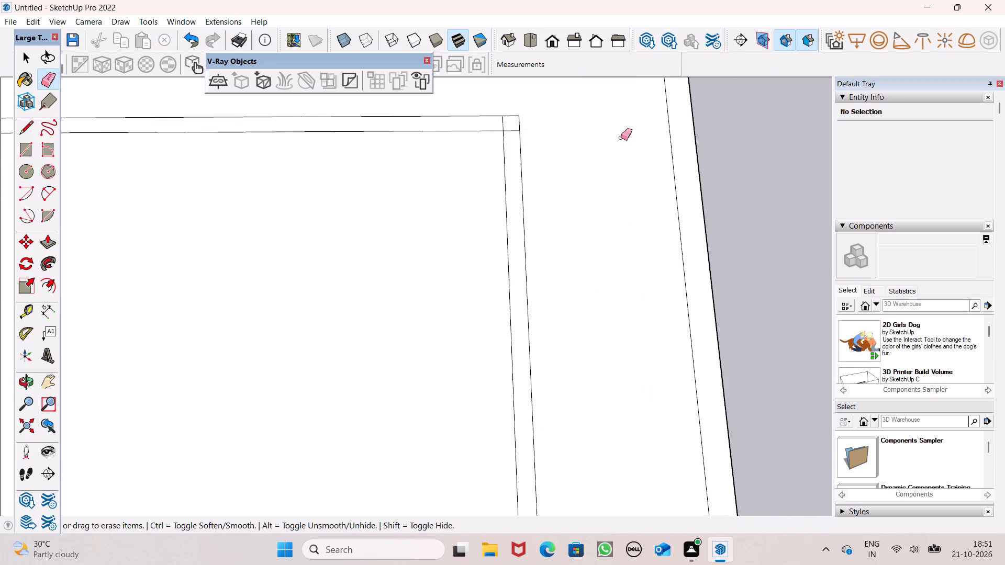
scroll(621, 138, up, 5)
drag(471, 120, 479, 142)
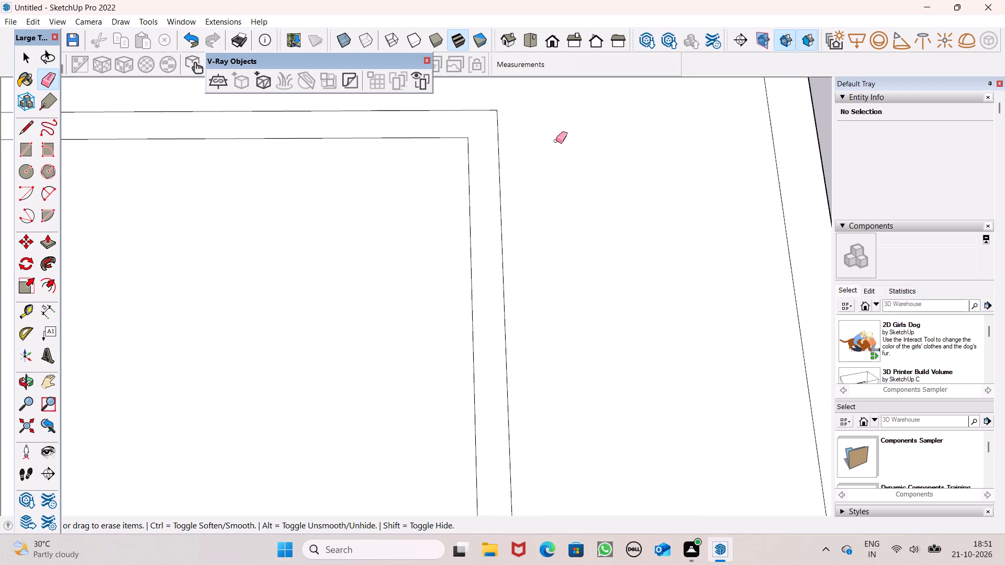
Erase the overlapping wall lines where the wider bay's cross wall meets the interior wall.
scroll(556, 141, down, 18)
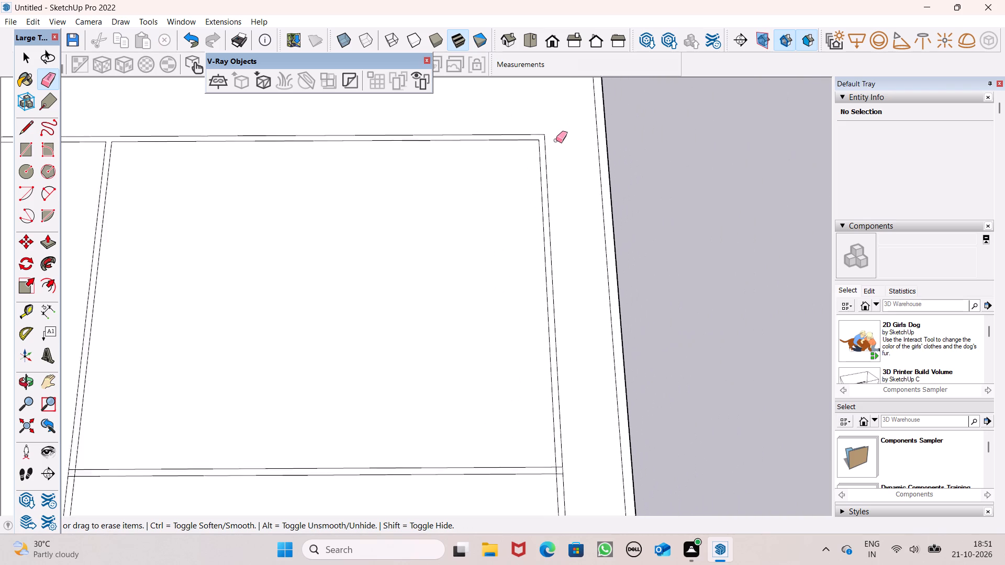
scroll(556, 140, down, 1)
scroll(515, 163, down, 5)
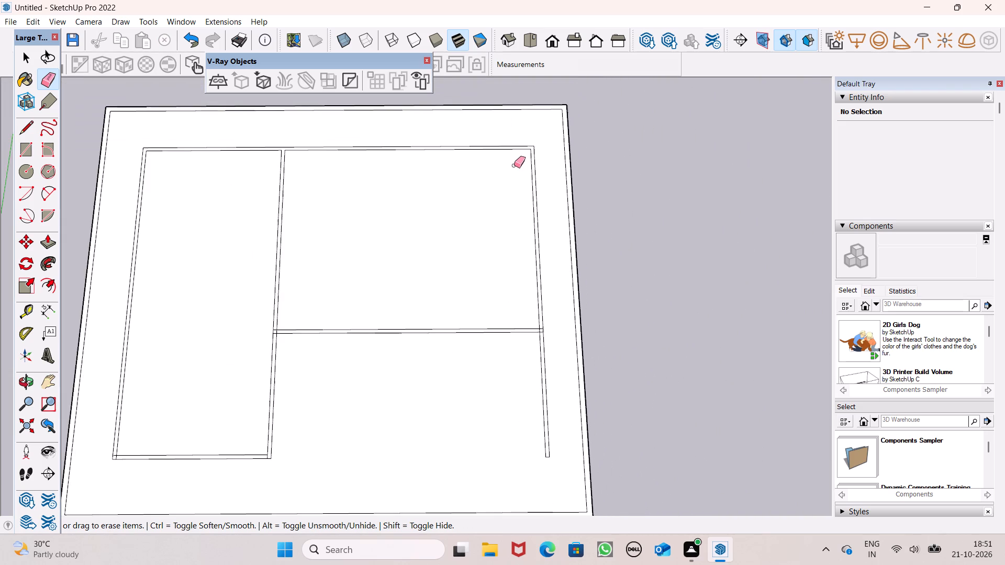
scroll(514, 165, down, 5)
scroll(380, 274, up, 9)
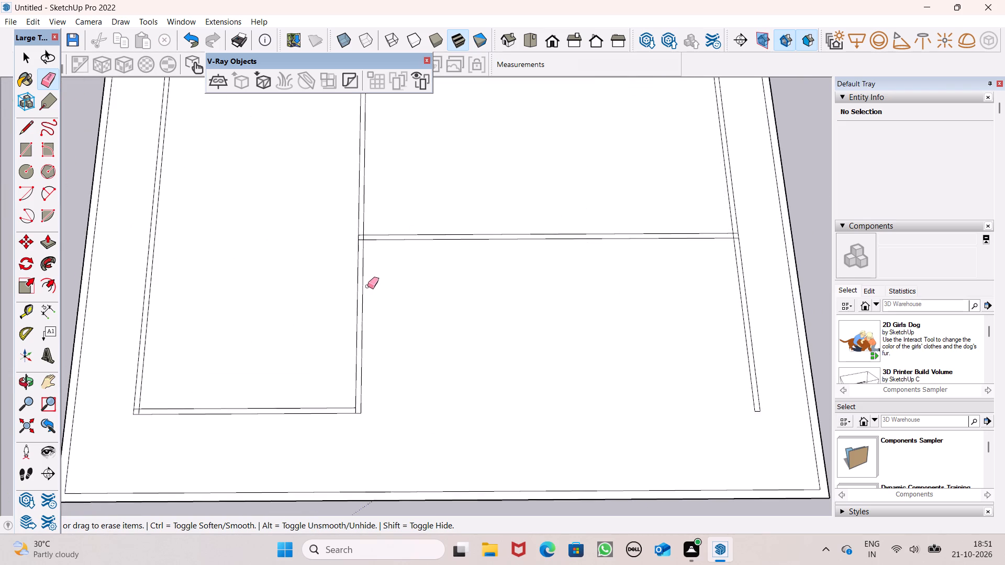
scroll(367, 286, up, 4)
scroll(338, 192, up, 7)
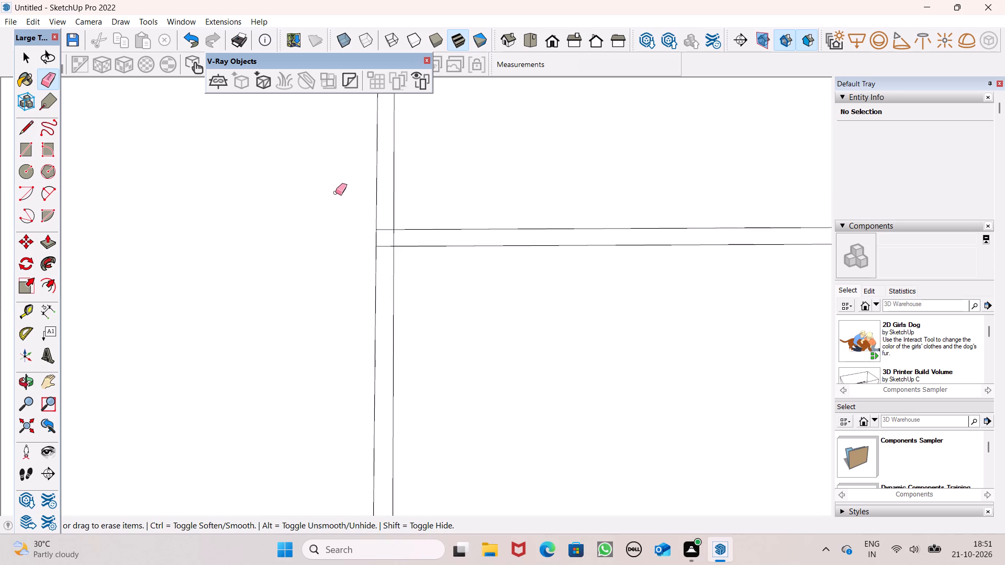
scroll(333, 202, up, 7)
scroll(470, 242, up, 6)
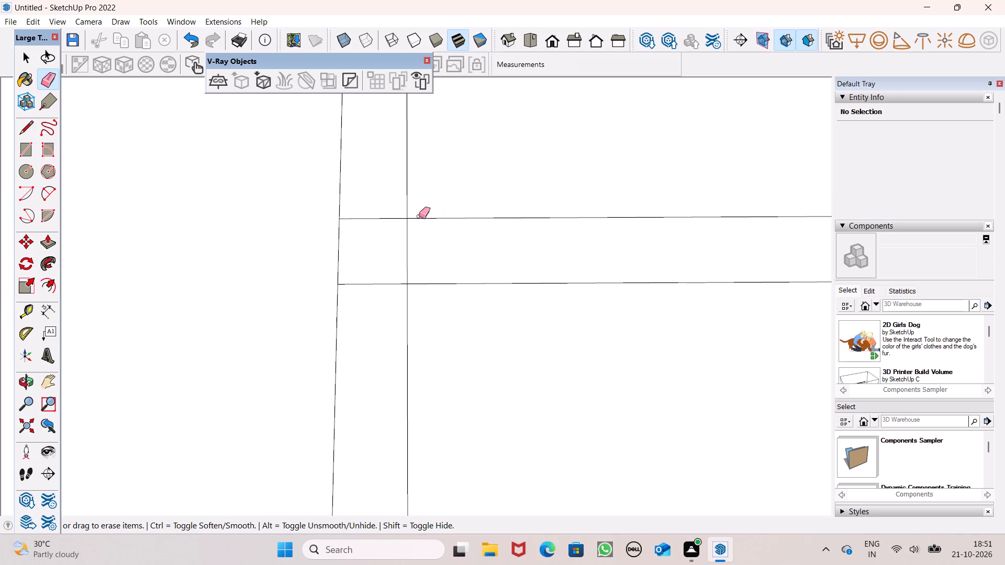
drag(394, 209, 379, 288)
Erase the long lines of the far side wall's stretch that extends in front of the wider bay's cross wall.
scroll(353, 223, down, 6)
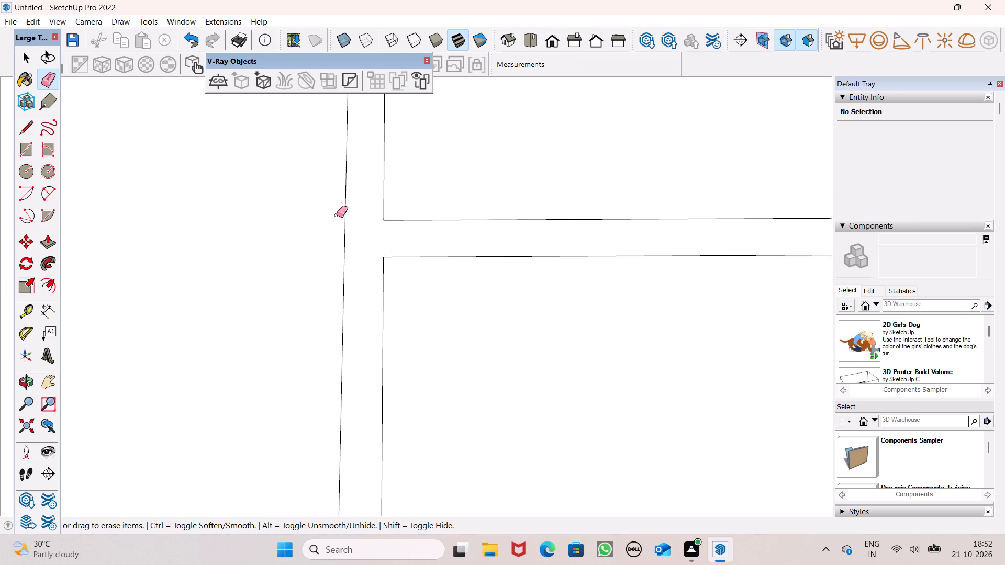
scroll(307, 219, down, 5)
scroll(348, 240, down, 5)
scroll(110, 242, down, 5)
scroll(342, 267, down, 6)
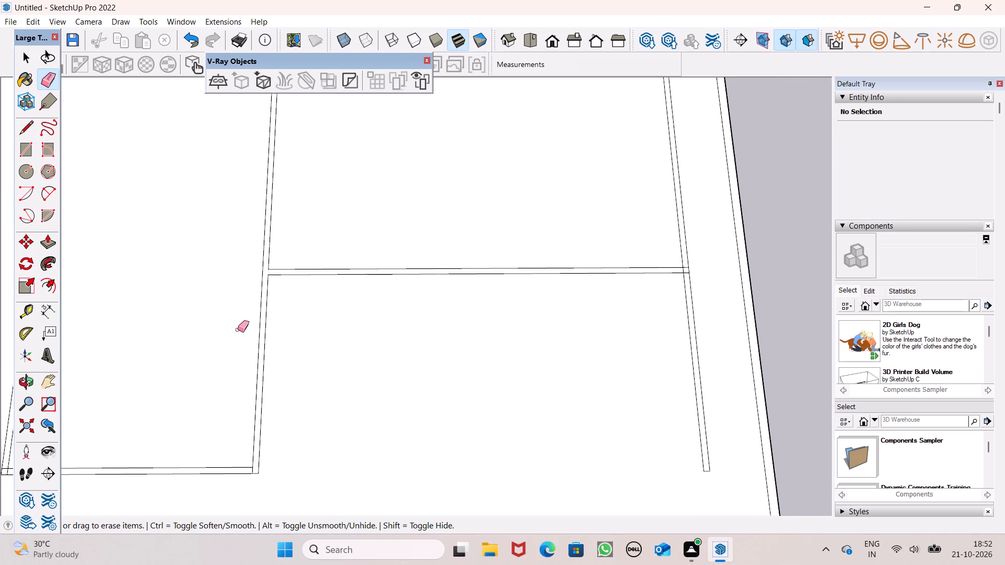
scroll(519, 259, up, 6)
scroll(777, 276, up, 4)
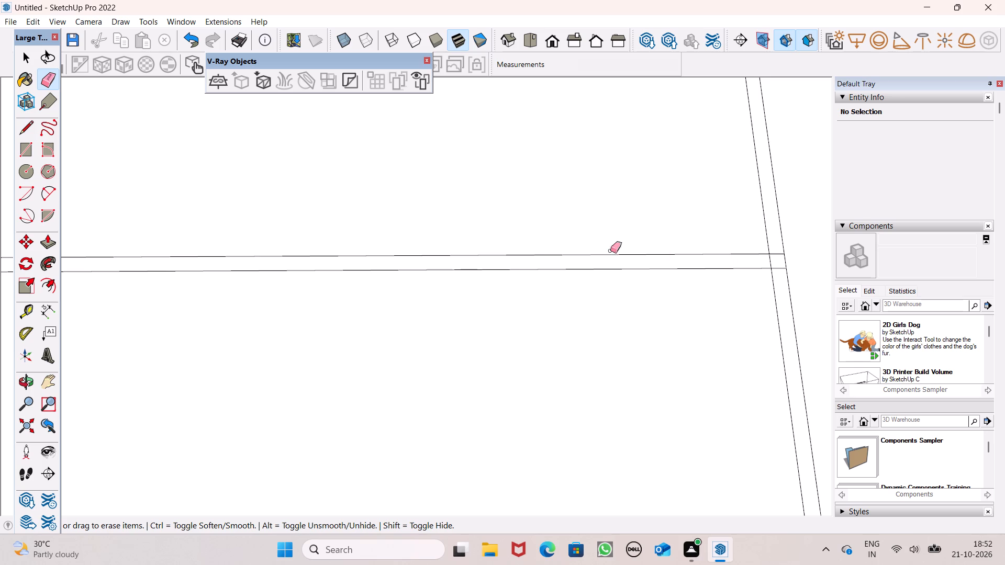
scroll(539, 234, down, 3)
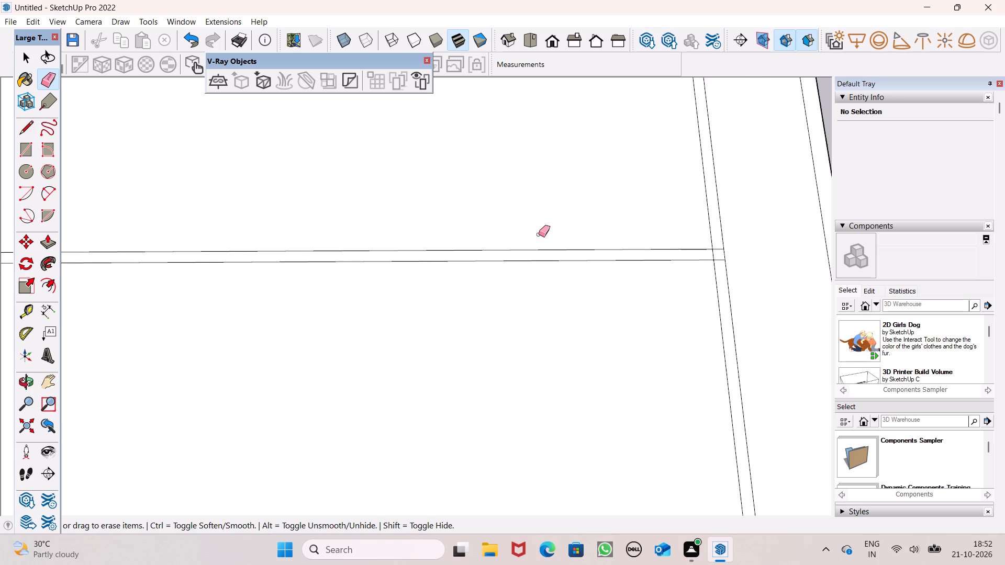
scroll(539, 234, down, 2)
drag(720, 314, 680, 314)
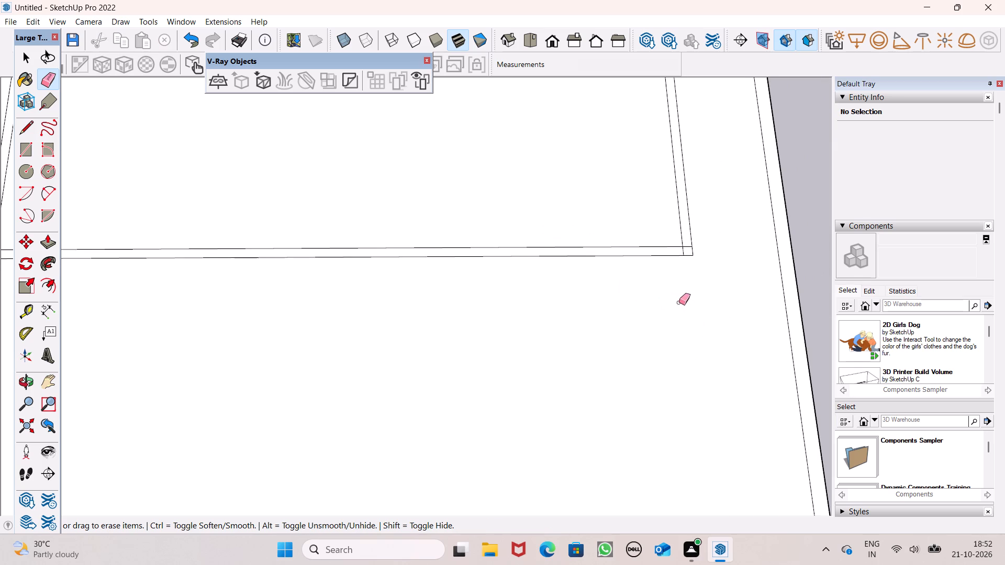
Erase the overlapping wall lines at the corner where the wider bay's cross wall meets the far side wall.
scroll(688, 276, up, 6)
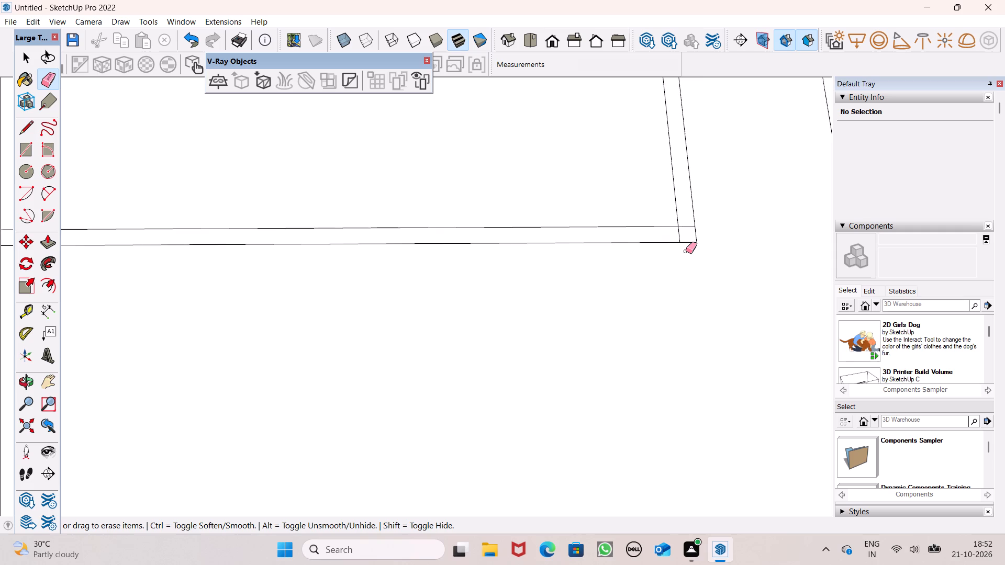
scroll(685, 251, up, 1)
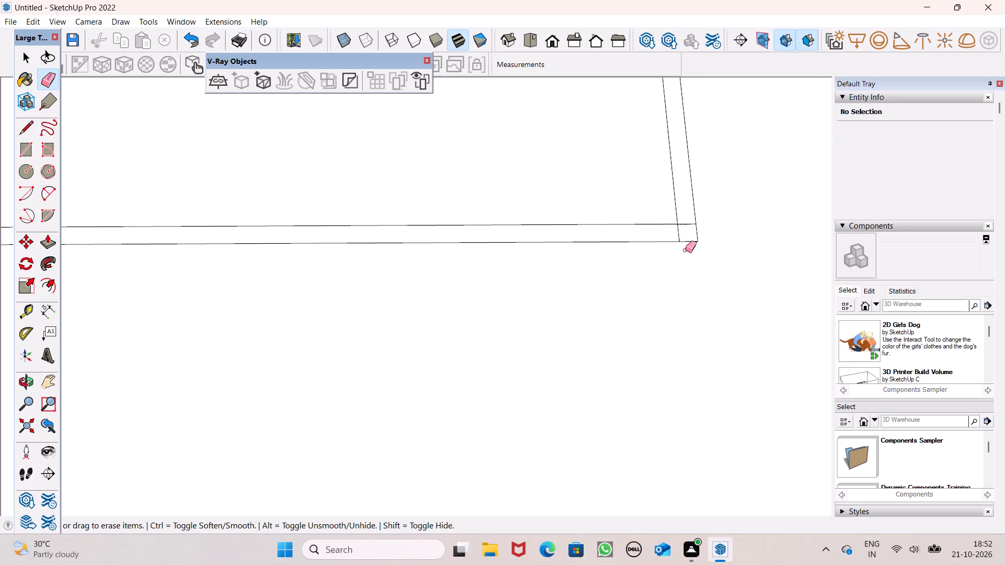
scroll(664, 229, up, 6)
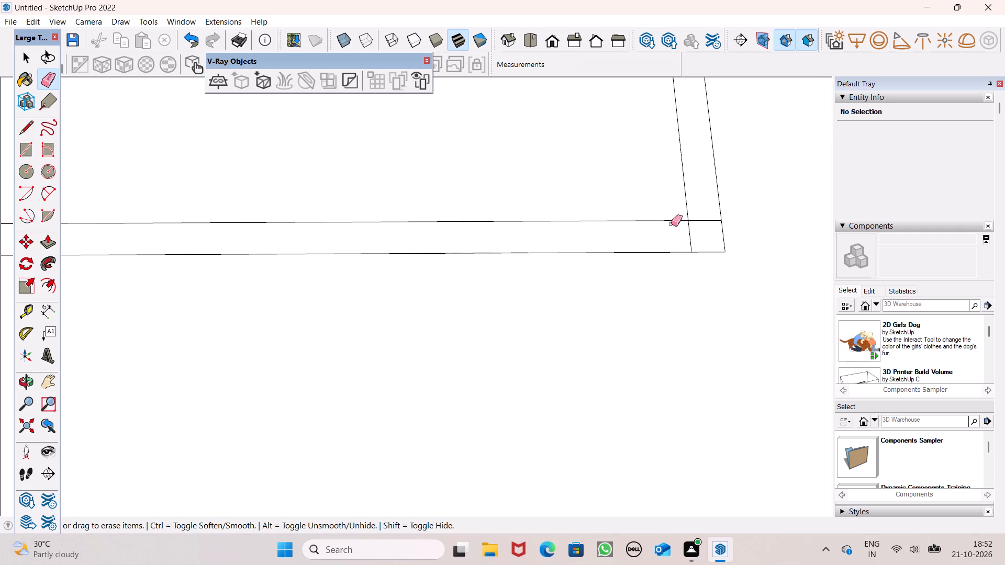
drag(704, 219, 687, 233)
Erase the overlapping wall lines at the narrow bay's front corner nearest the green axis.
scroll(717, 278, down, 10)
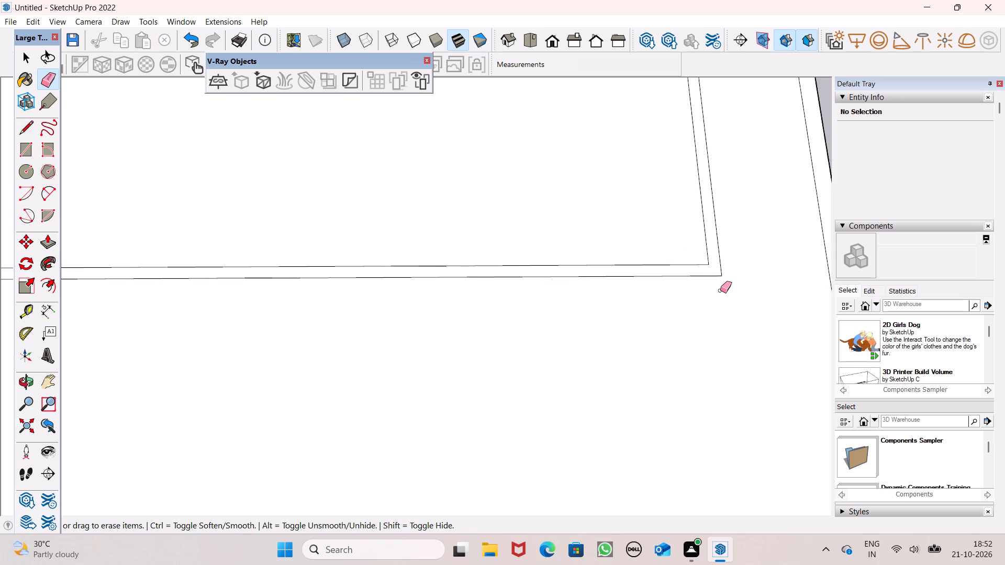
scroll(720, 290, down, 19)
middle_drag(707, 292, 699, 296)
scroll(549, 320, up, 5)
scroll(515, 321, down, 4)
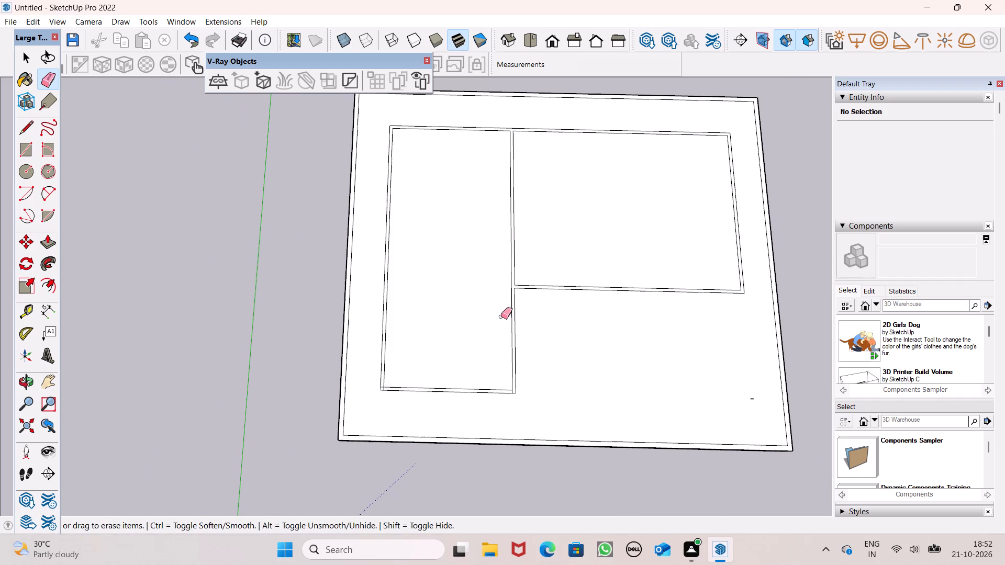
scroll(399, 398, up, 6)
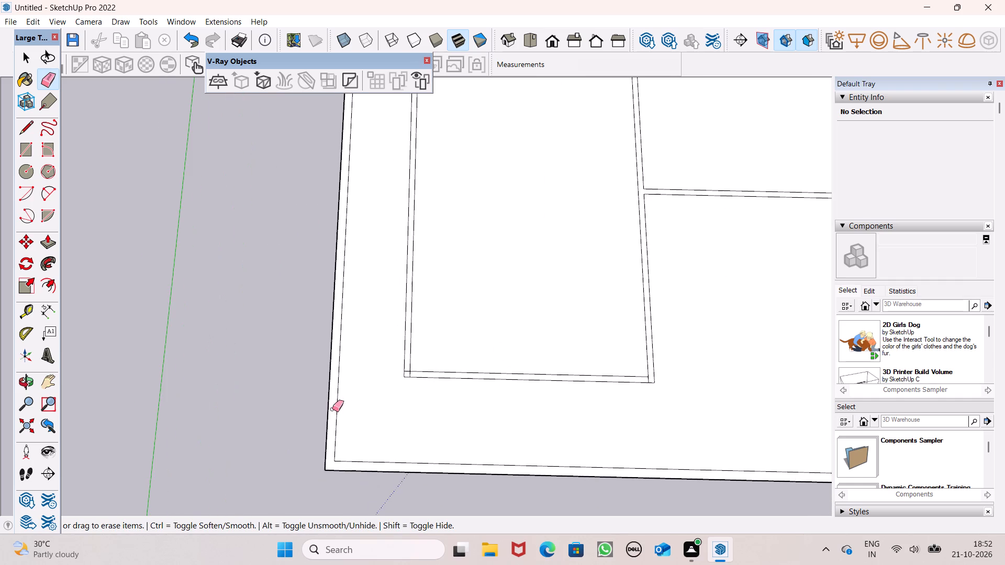
scroll(299, 401, up, 4)
scroll(394, 419, up, 4)
scroll(499, 346, up, 4)
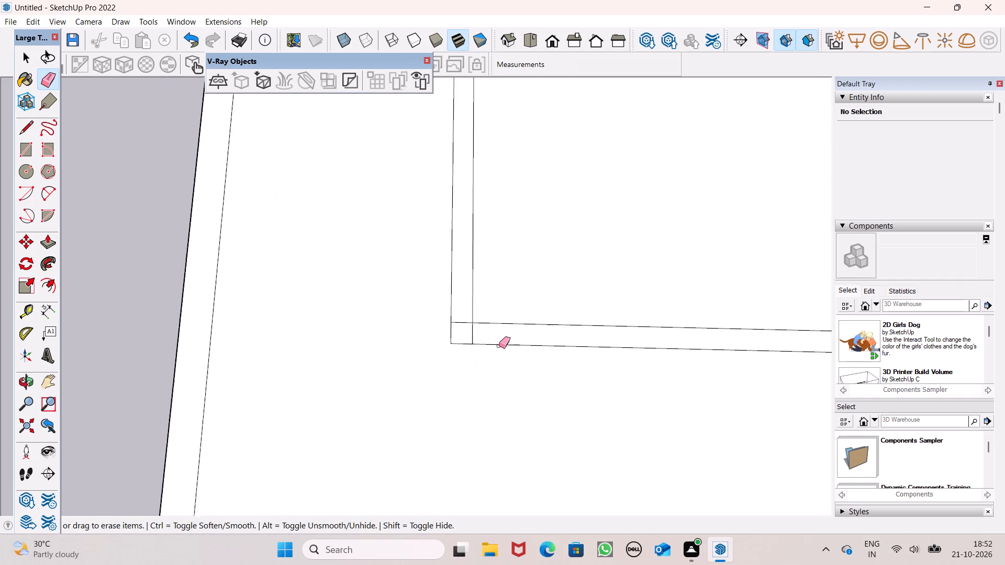
scroll(499, 346, up, 6)
drag(441, 313, 465, 335)
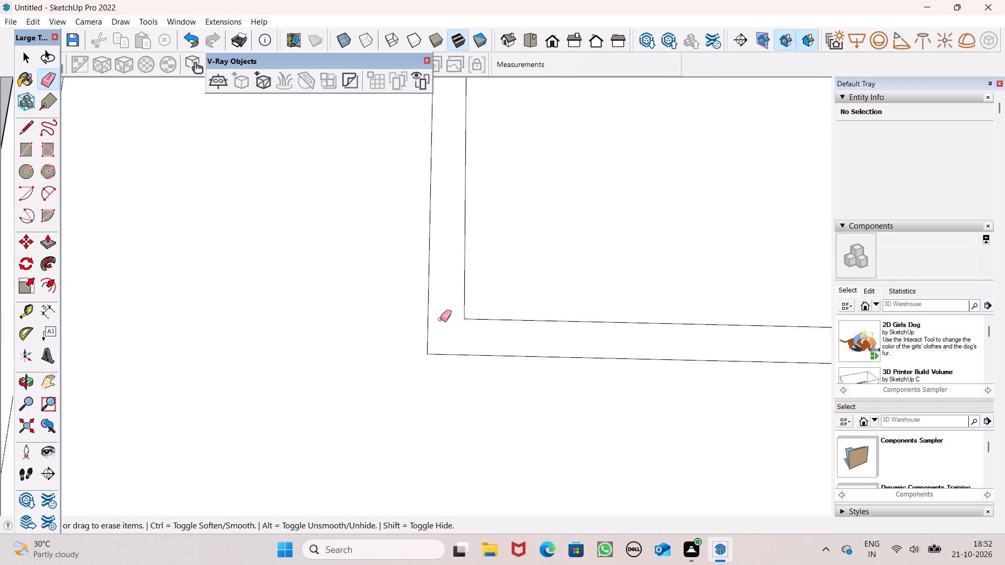
Erase the overlapping wall line at the front corner where the narrow bay's front wall meets the interior wall.
scroll(340, 307, down, 5)
scroll(297, 313, down, 5)
scroll(385, 341, down, 5)
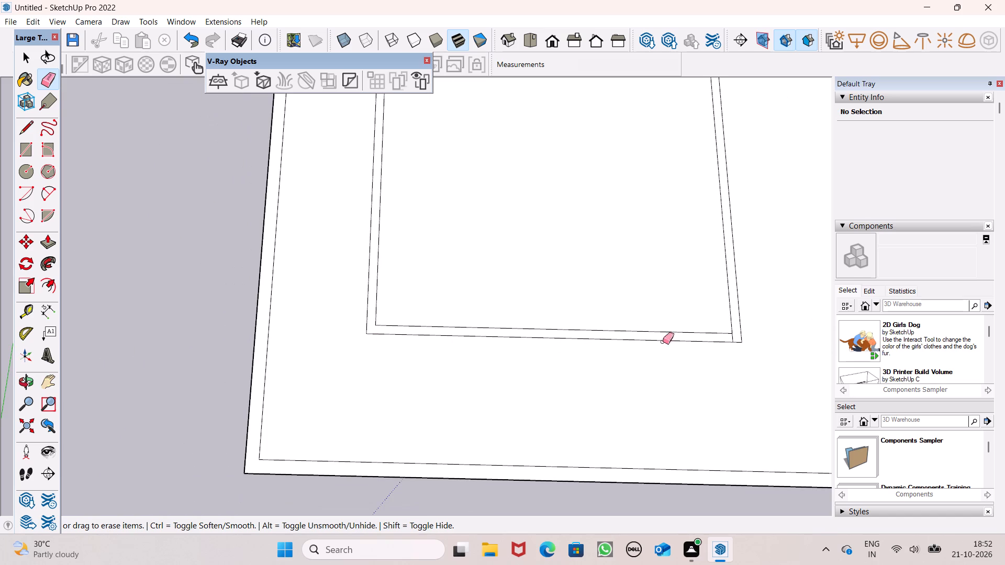
scroll(712, 343, up, 5)
drag(746, 336, 735, 336)
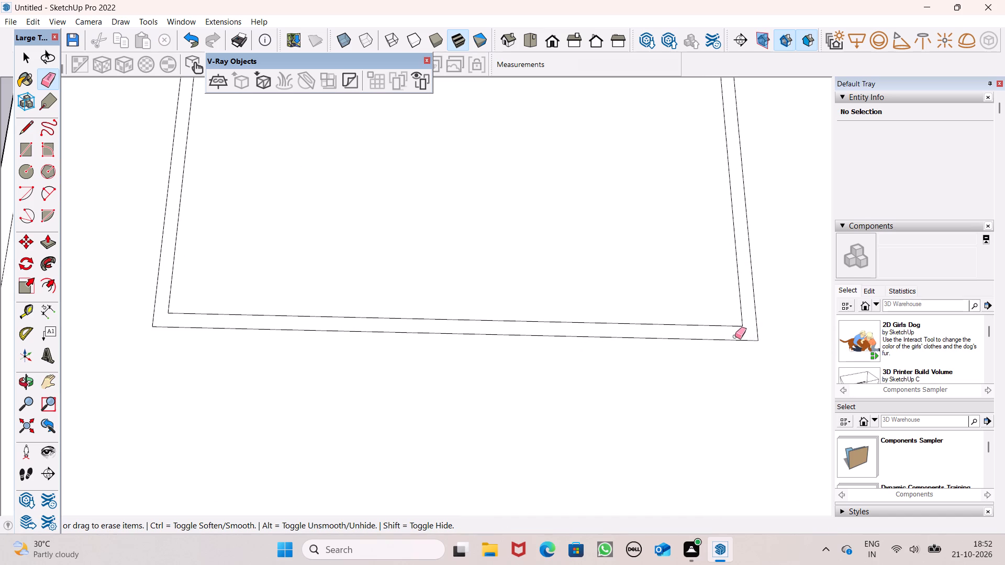
scroll(663, 355, down, 5)
key(space)
Push/Pull the joined wall outline up 10' from the slab.
scroll(596, 361, down, 15)
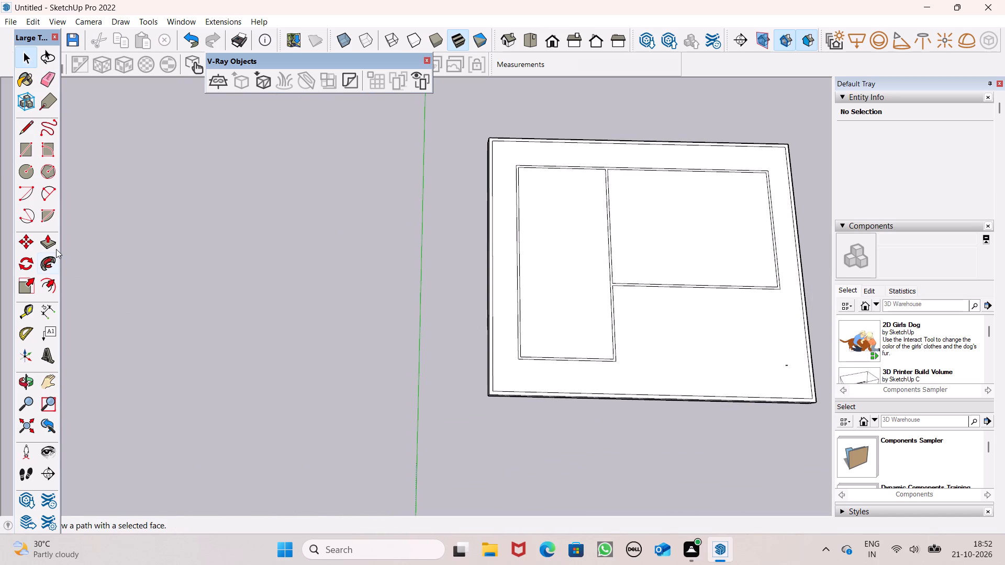
click(51, 246)
scroll(695, 334, up, 3)
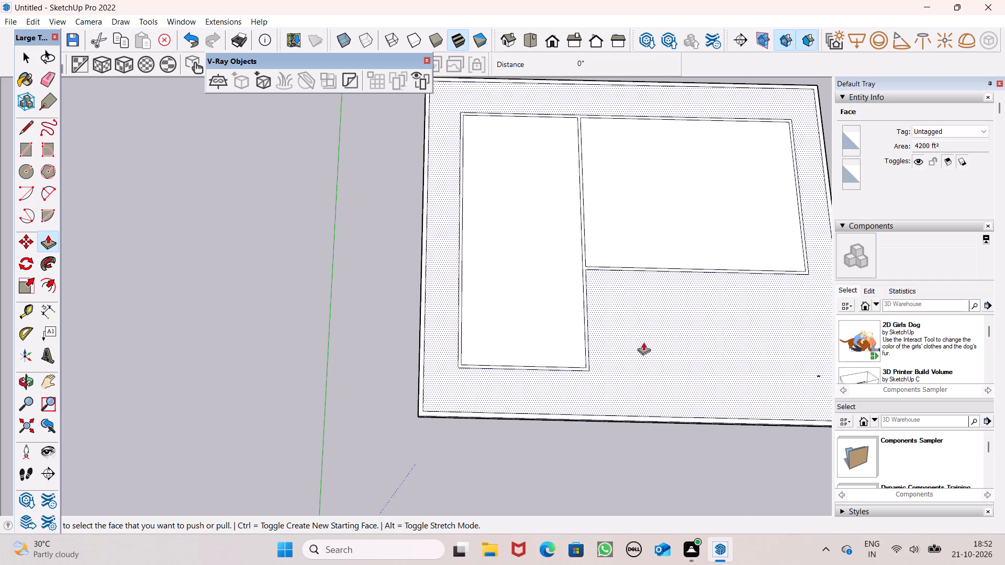
scroll(461, 358, up, 4)
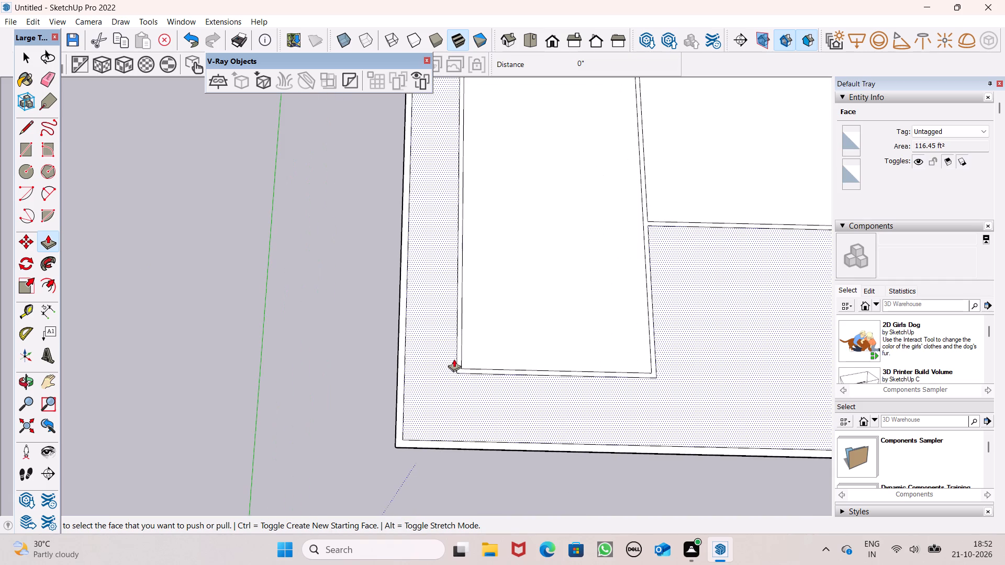
drag(458, 366, 461, 364)
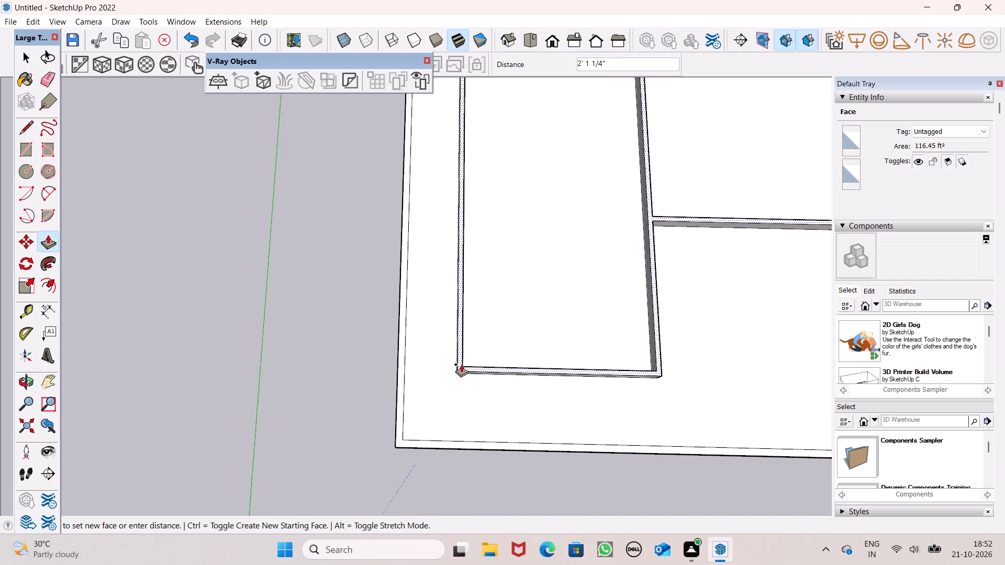
drag(461, 364, 464, 333)
text(10')
key(Return)
Examine the raised walls and both bays from several angles.
scroll(465, 333, down, 3)
middle_drag(502, 345, 518, 183)
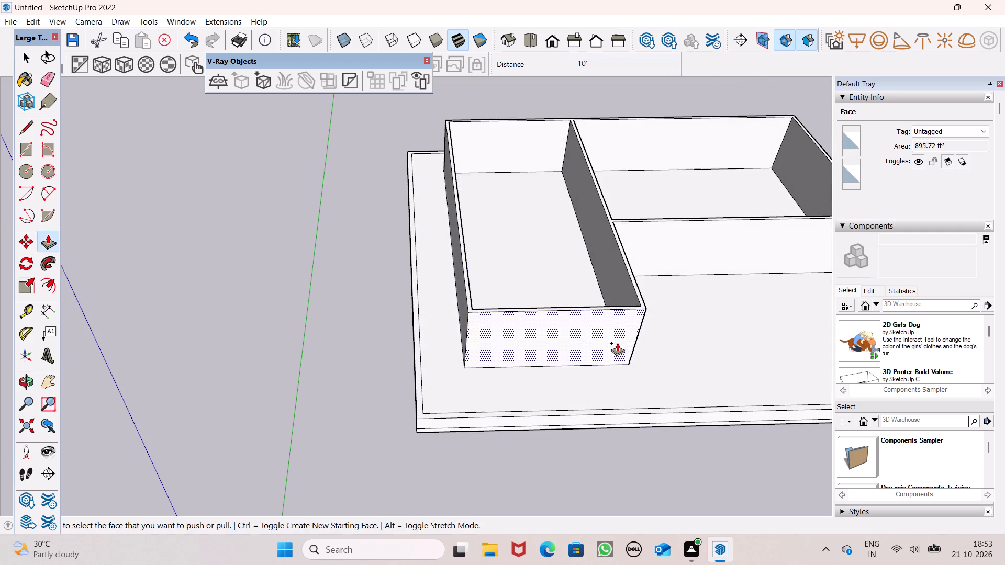
middle_drag(618, 343, 551, 270)
scroll(620, 265, up, 1)
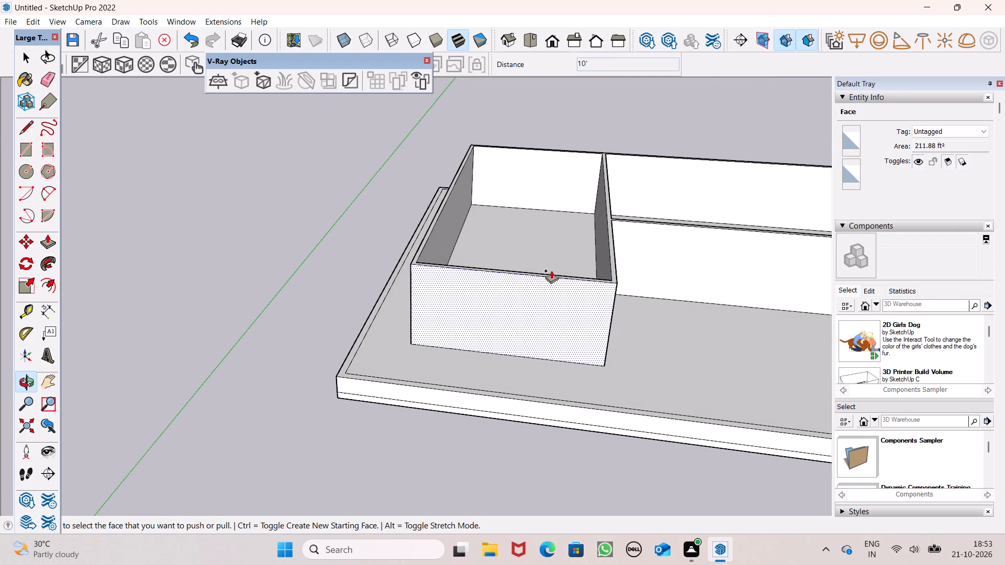
scroll(533, 284, down, 2)
middle_drag(518, 302, 521, 384)
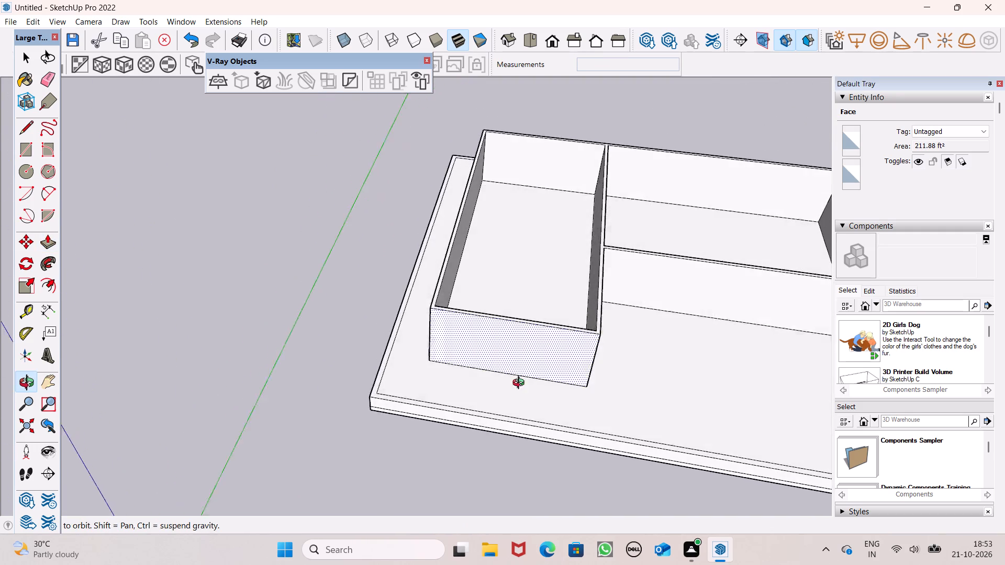
middle_drag(521, 384, 524, 395)
scroll(555, 385, up, 5)
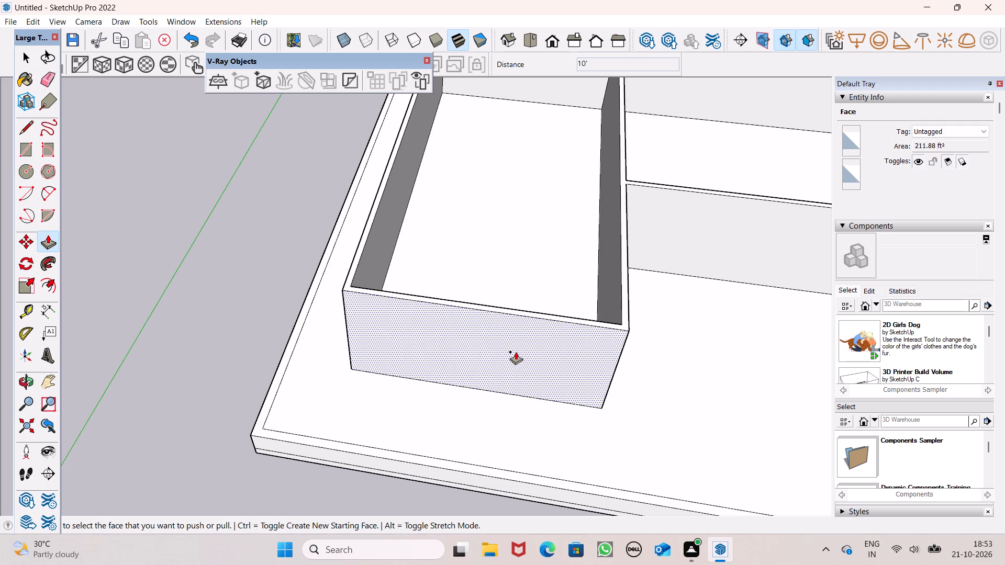
scroll(132, 340, down, 5)
scroll(333, 317, down, 4)
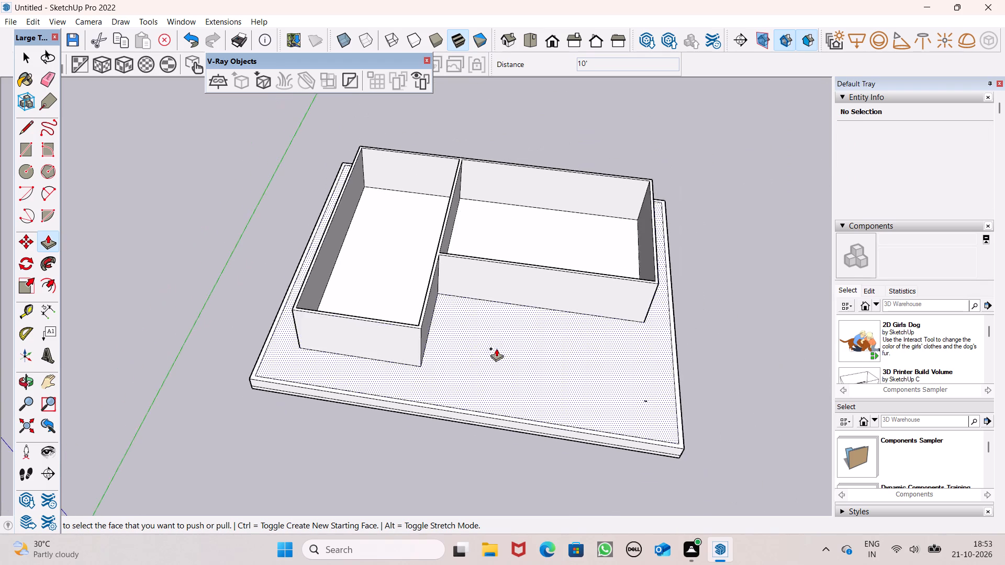
middle_drag(496, 348, 462, 347)
scroll(86, 302, down, 2)
middle_drag(110, 320, 188, 363)
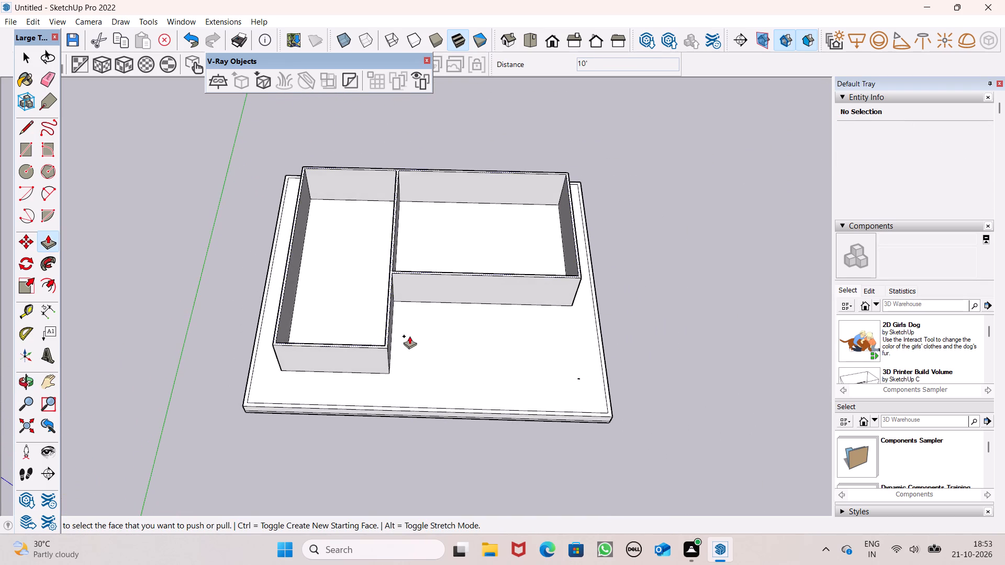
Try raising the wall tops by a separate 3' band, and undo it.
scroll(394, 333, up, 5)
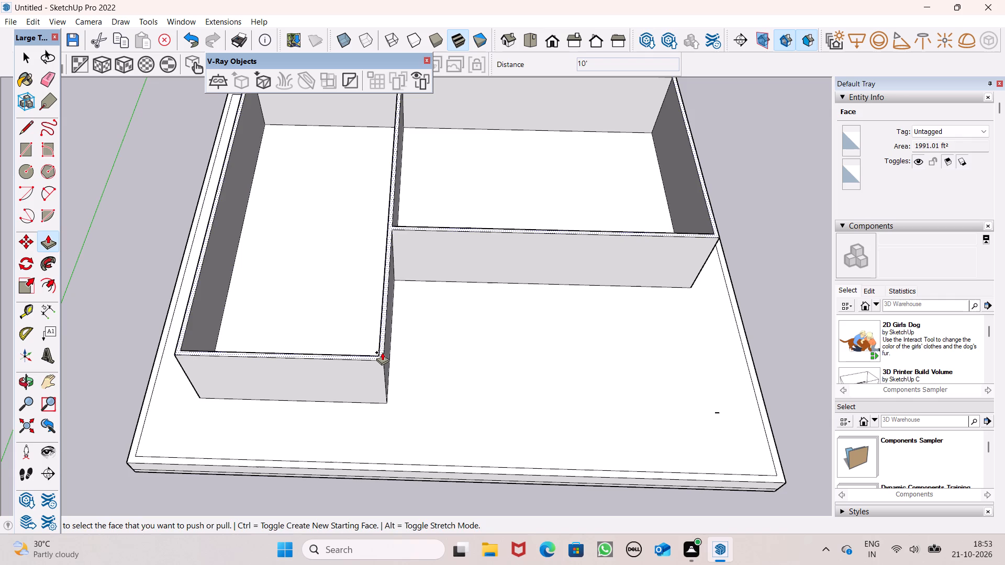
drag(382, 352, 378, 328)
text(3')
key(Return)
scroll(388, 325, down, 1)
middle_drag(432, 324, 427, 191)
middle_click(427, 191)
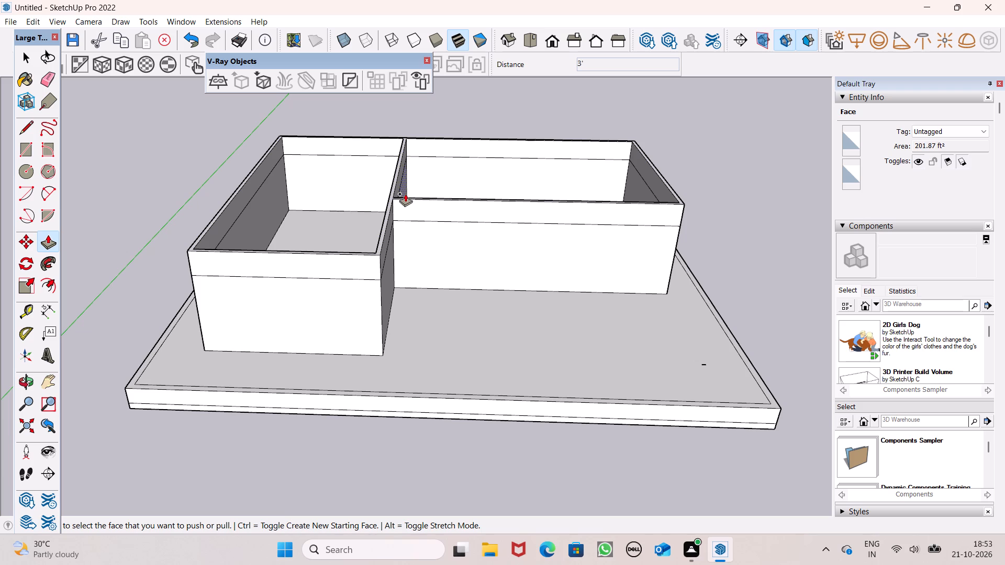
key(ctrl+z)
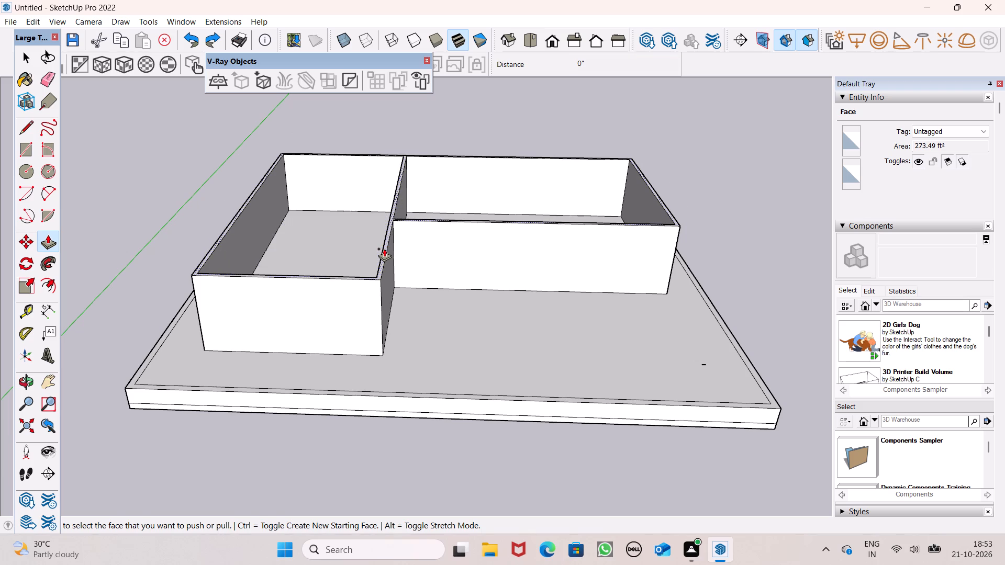
Push/Pull the wall tops up 4' as a separate band above the first-storey walls.
drag(384, 248, 390, 219)
click(390, 219)
key(4)
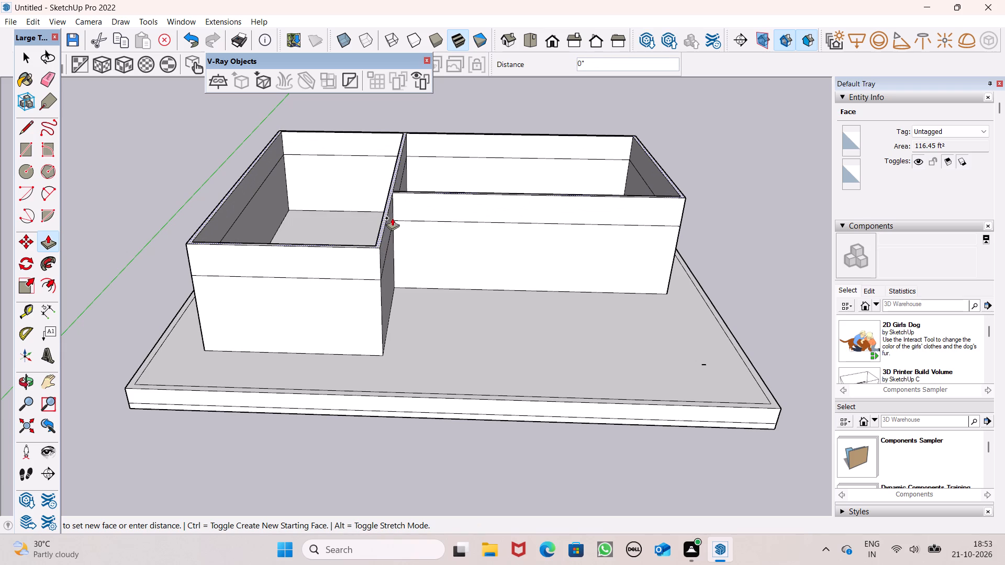
key(apostrophe)
key(Return)
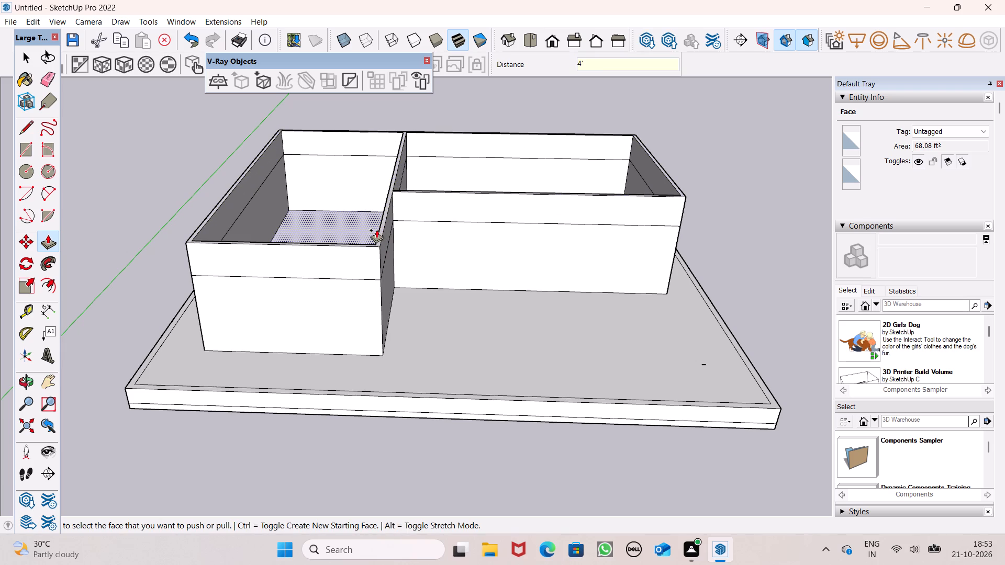
Push/Pull the wall tops up another 10' above the 4' band to form the upper-storey walls.
drag(381, 224, 390, 197)
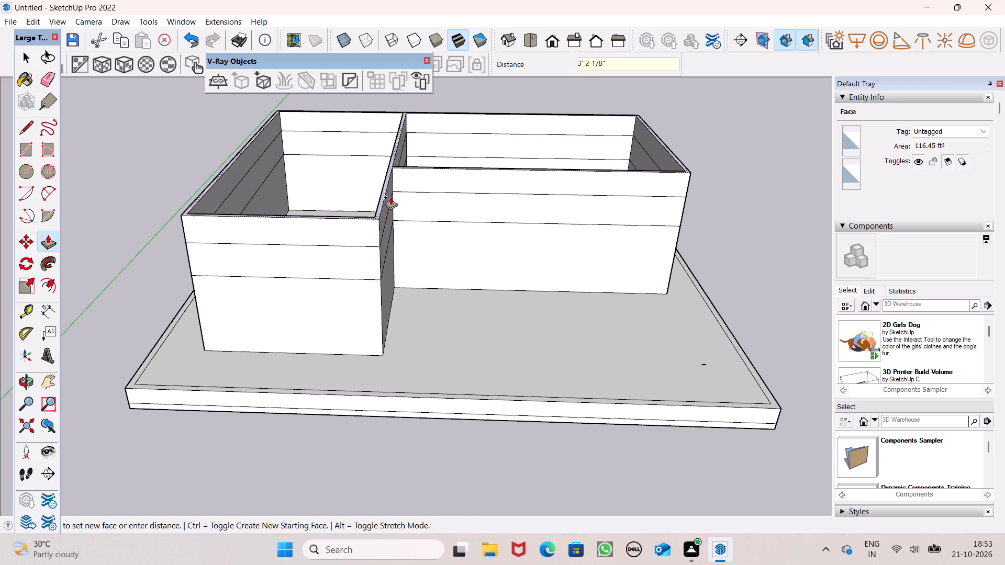
drag(390, 197, 385, 161)
text(10)
key(apostrophe)
key(Return)
Check the upper wall bands' heights with the Dimension tool along the narrow bay's front corner beside the recess, without placing a dimension.
scroll(378, 174, down, 4)
middle_drag(394, 187, 438, 120)
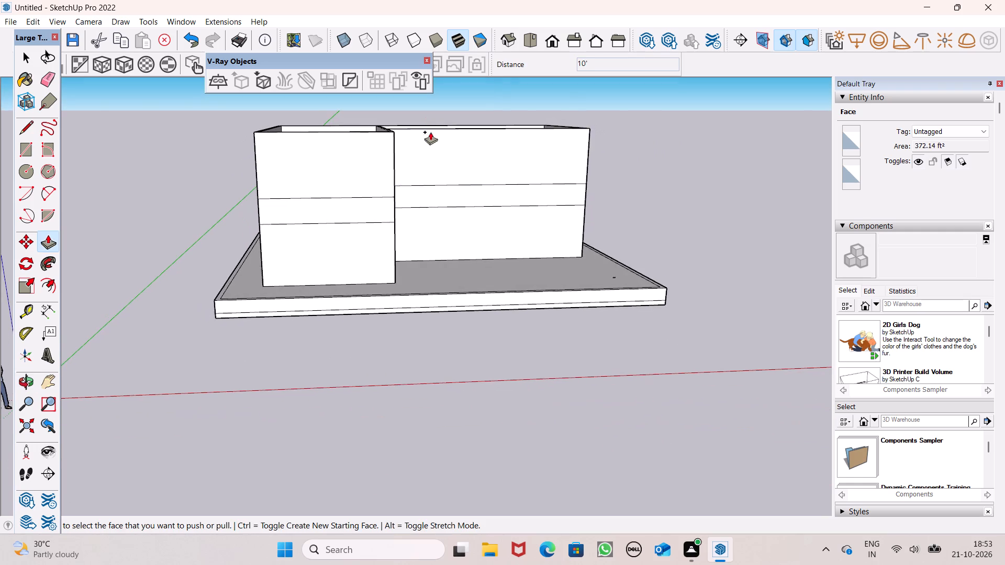
scroll(418, 142, down, 3)
middle_drag(416, 175, 334, 191)
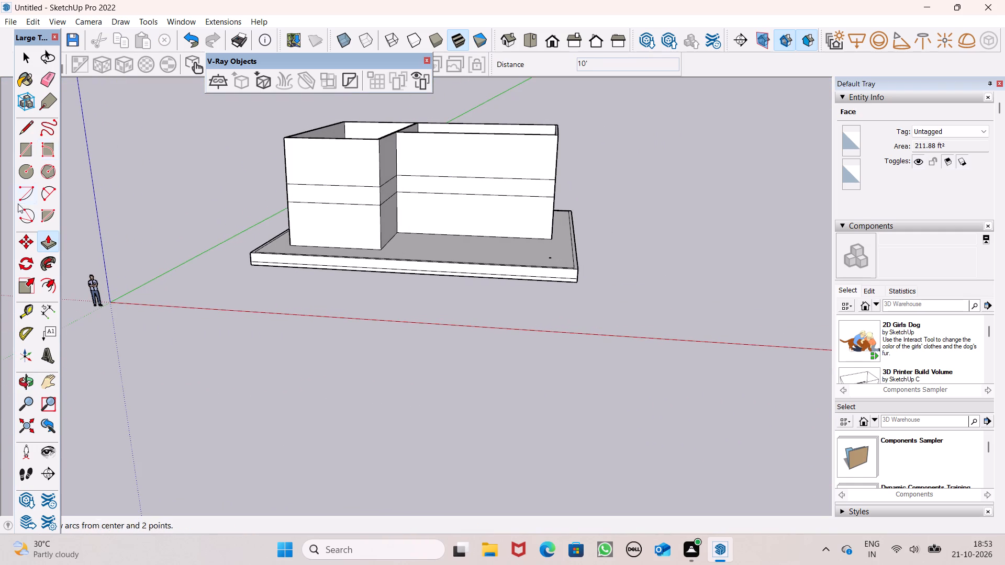
drag(42, 310, 46, 306)
scroll(432, 94, up, 3)
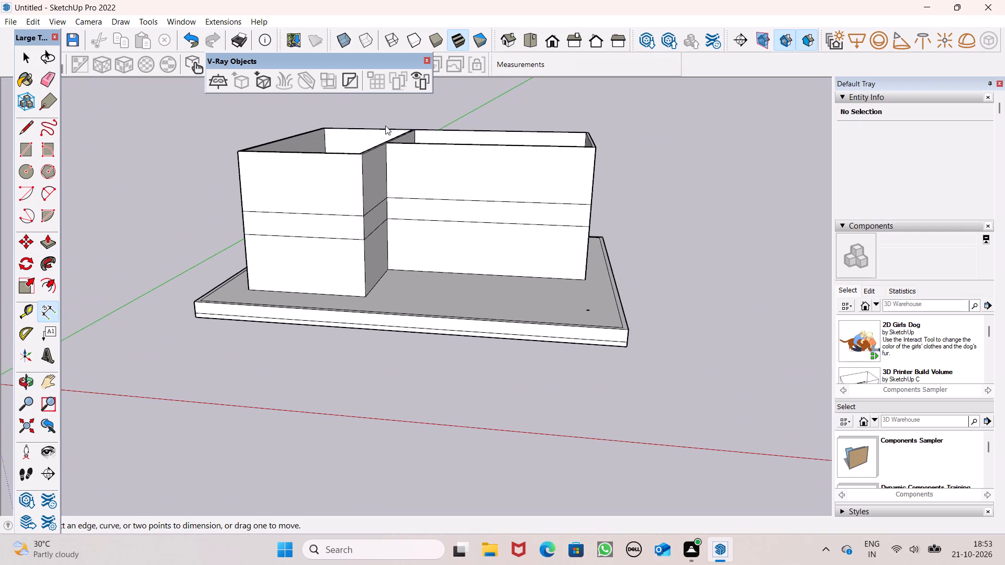
click(363, 160)
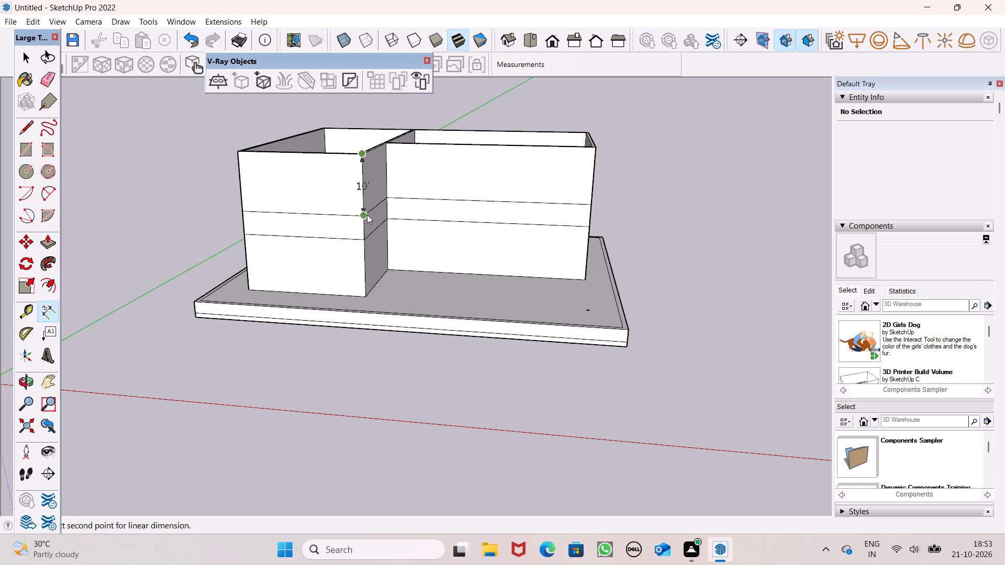
key(space)
Push/Pull the 4' band on the wider bay's cross wall outward until it is flush with the narrow bay's front wall.
scroll(494, 192, up, 6)
scroll(577, 174, down, 4)
scroll(592, 242, up, 1)
middle_drag(592, 242, 668, 226)
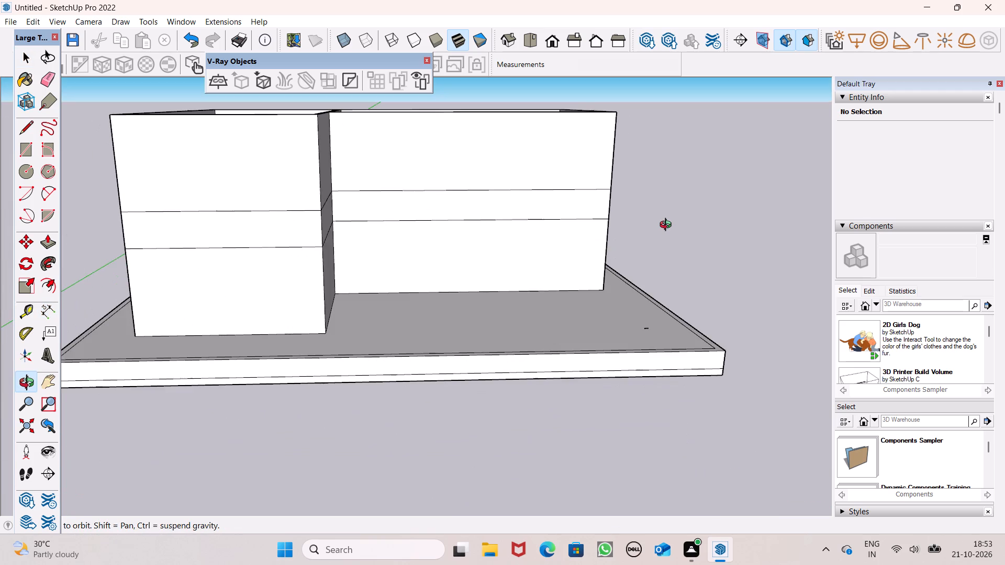
middle_drag(668, 226, 548, 251)
scroll(440, 211, down, 3)
middle_drag(430, 232, 423, 267)
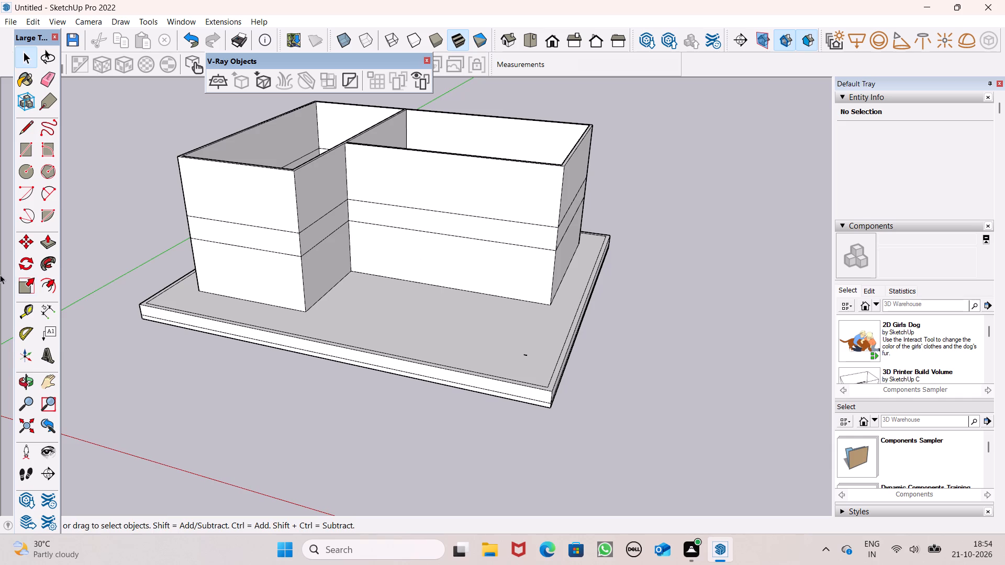
click(51, 248)
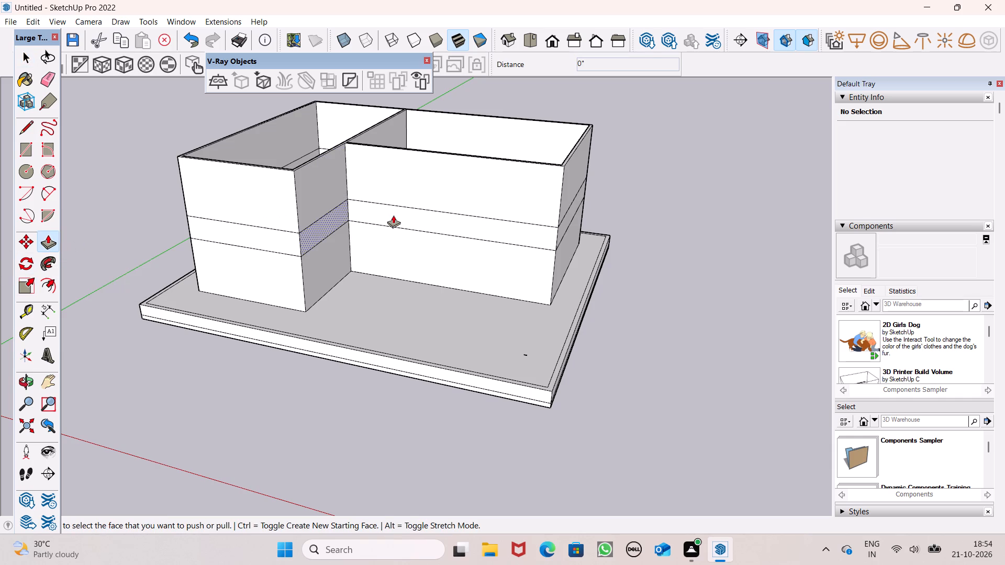
drag(393, 215, 296, 265)
scroll(267, 229, down, 1)
middle_drag(301, 241, 329, 238)
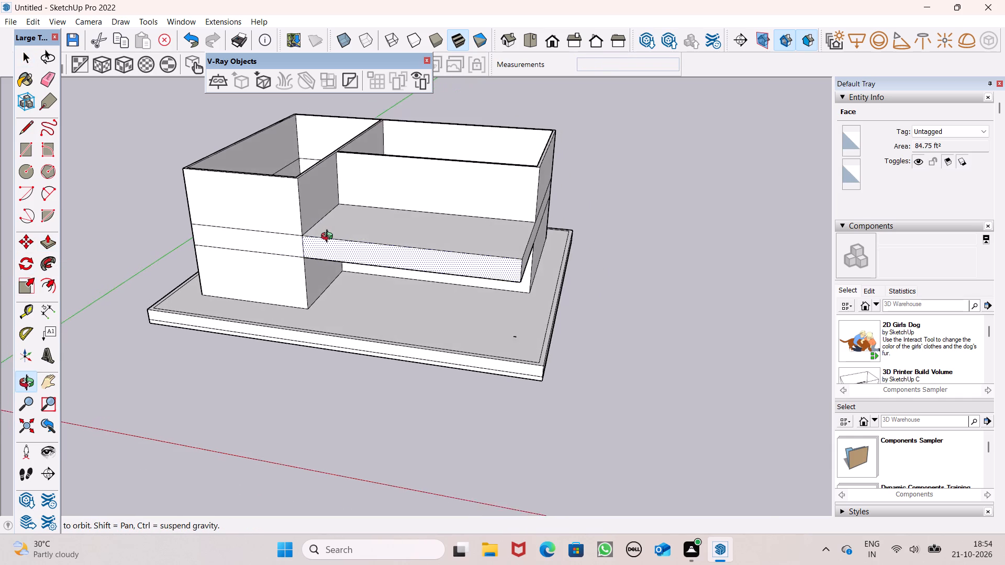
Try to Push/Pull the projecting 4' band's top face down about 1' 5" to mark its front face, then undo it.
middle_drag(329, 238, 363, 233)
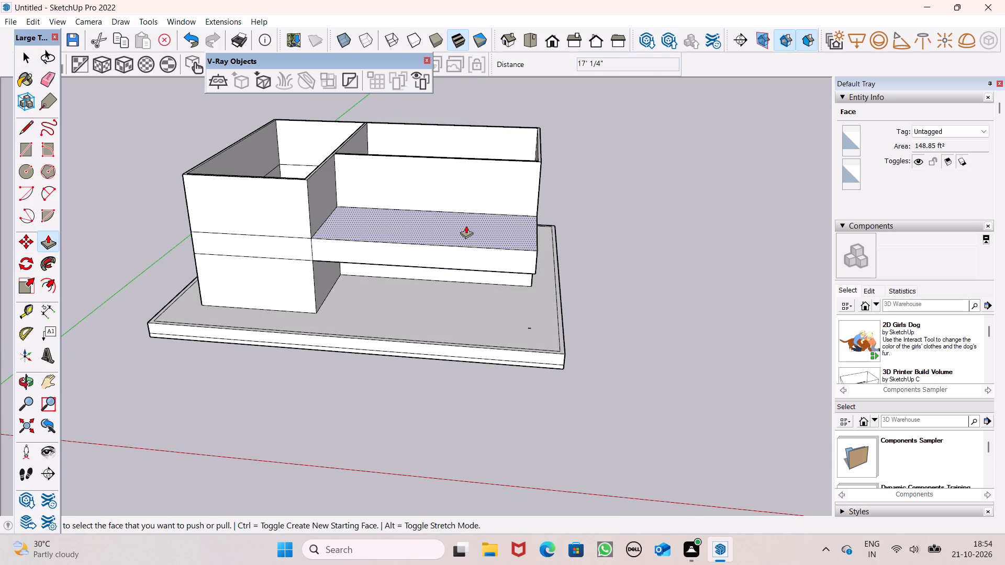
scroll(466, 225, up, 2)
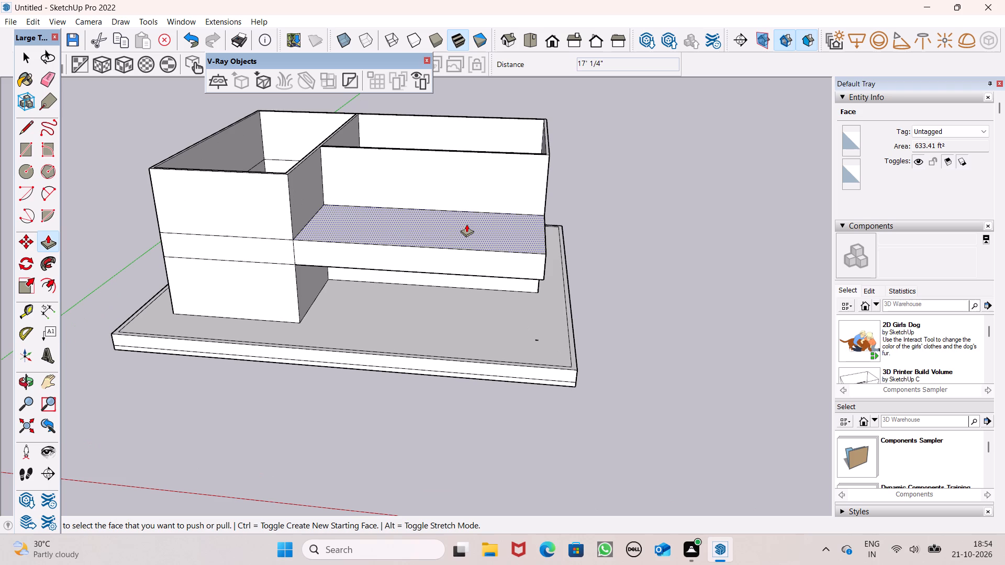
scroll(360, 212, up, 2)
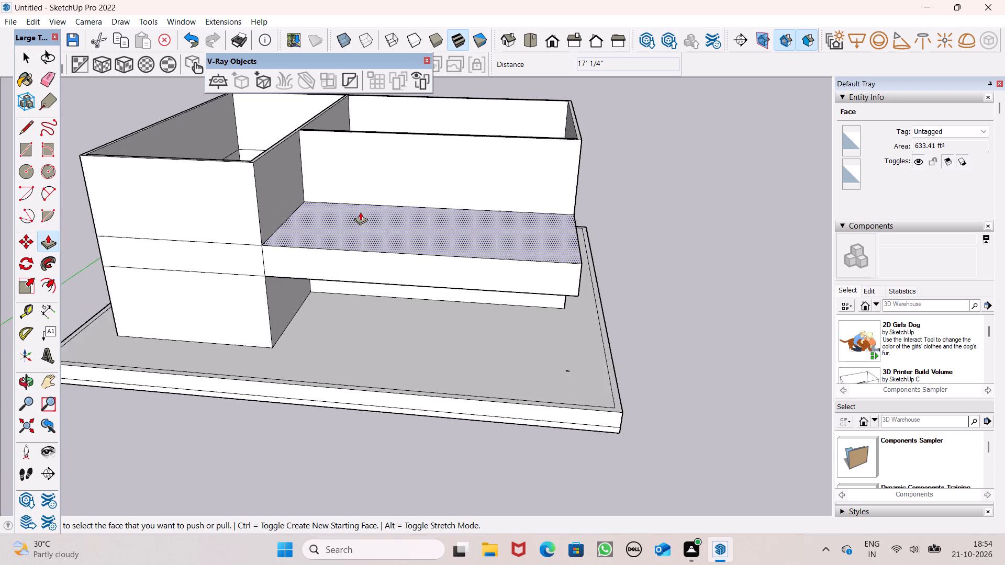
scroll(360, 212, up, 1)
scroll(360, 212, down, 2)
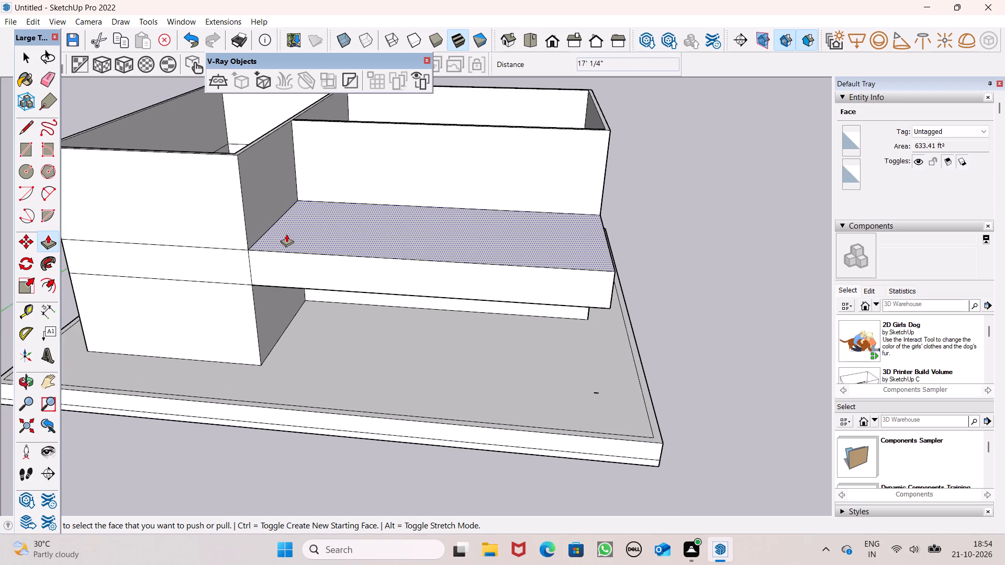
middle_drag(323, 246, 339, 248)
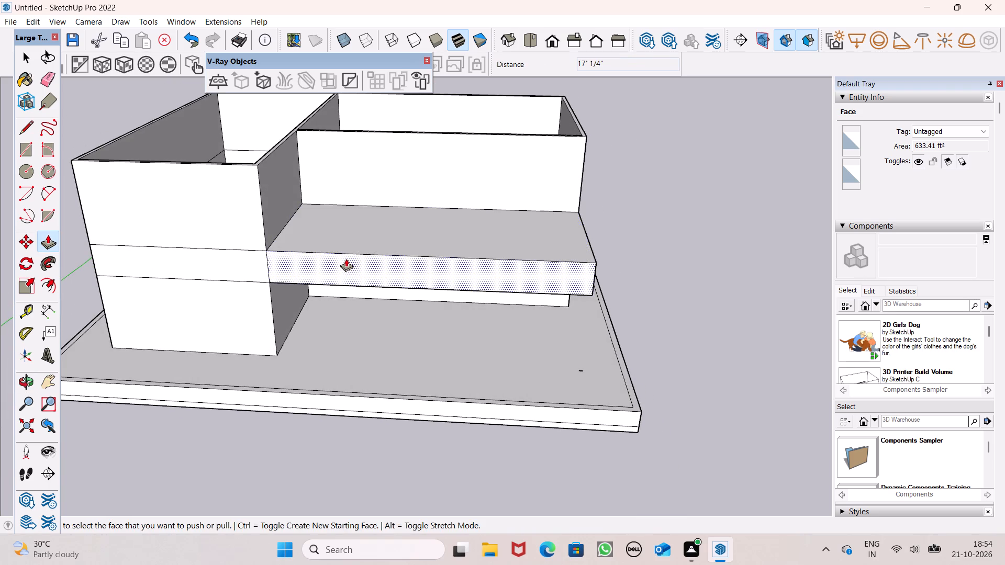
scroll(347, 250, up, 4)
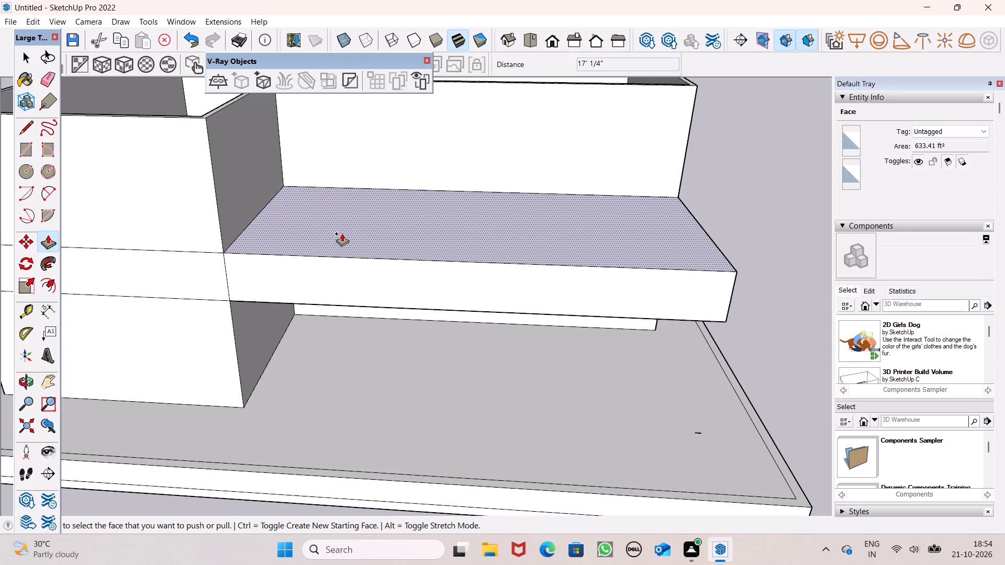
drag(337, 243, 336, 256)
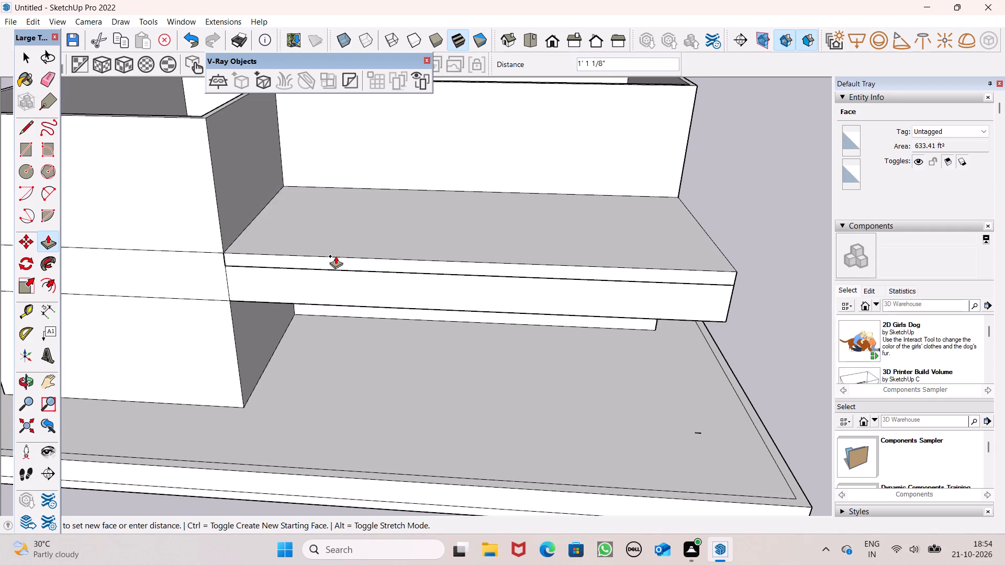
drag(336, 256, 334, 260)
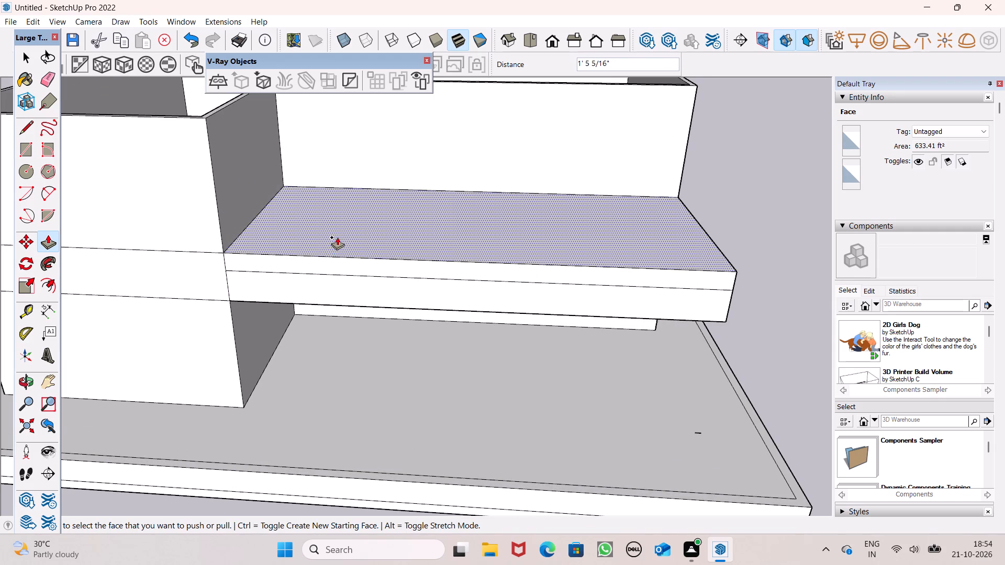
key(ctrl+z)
Erase the vertical edge separating the narrow bay's 4' band from the front face of the projecting band.
click(48, 85)
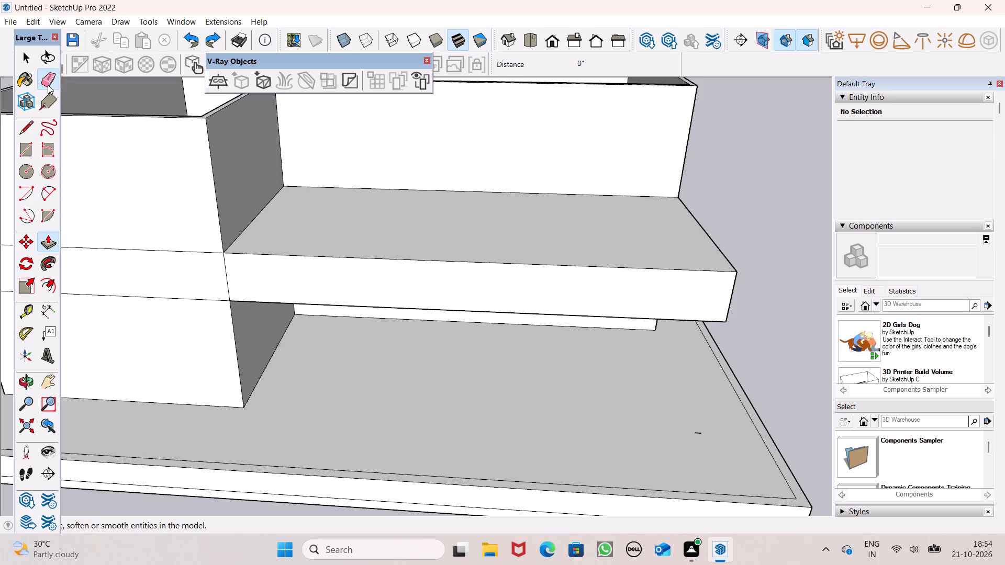
drag(226, 276, 209, 276)
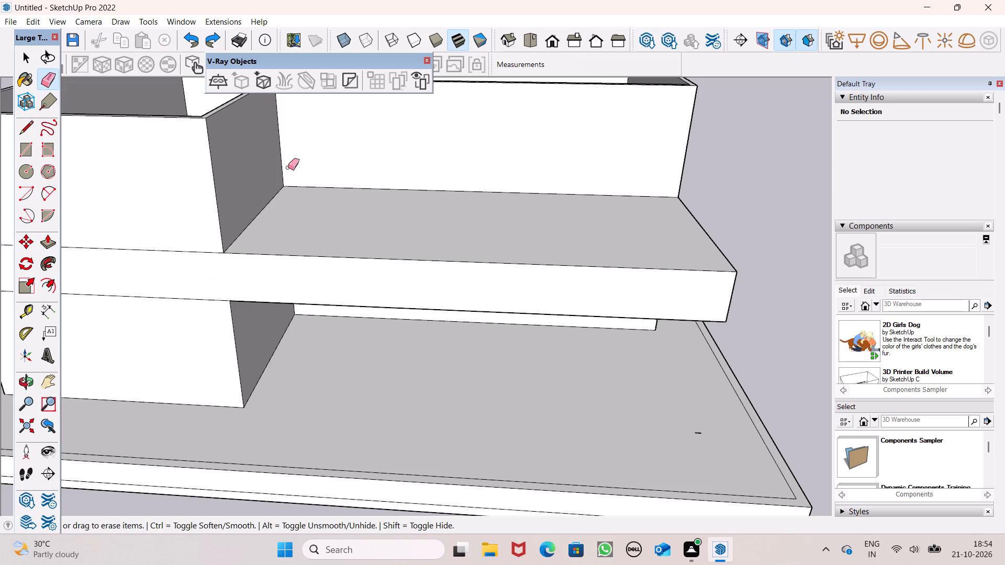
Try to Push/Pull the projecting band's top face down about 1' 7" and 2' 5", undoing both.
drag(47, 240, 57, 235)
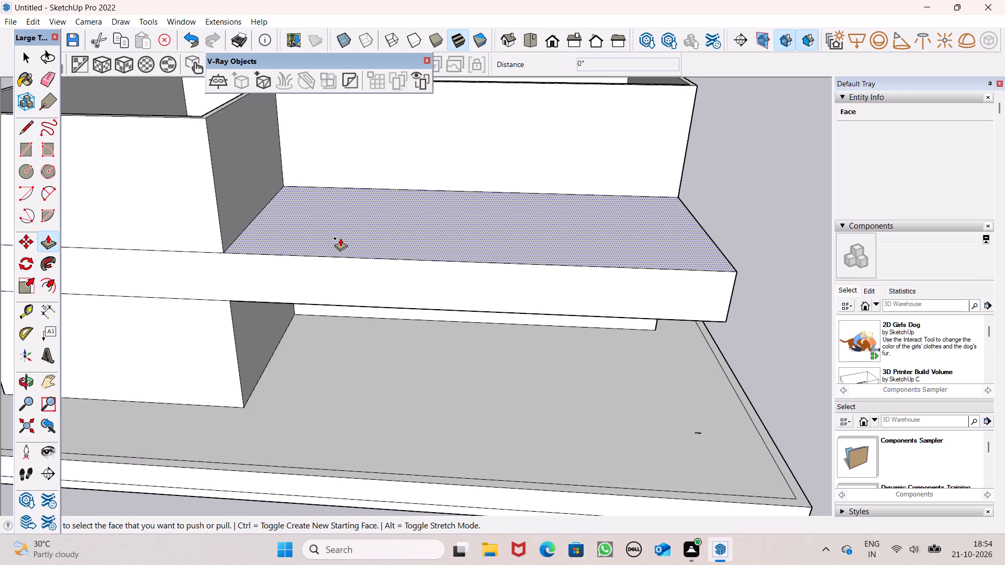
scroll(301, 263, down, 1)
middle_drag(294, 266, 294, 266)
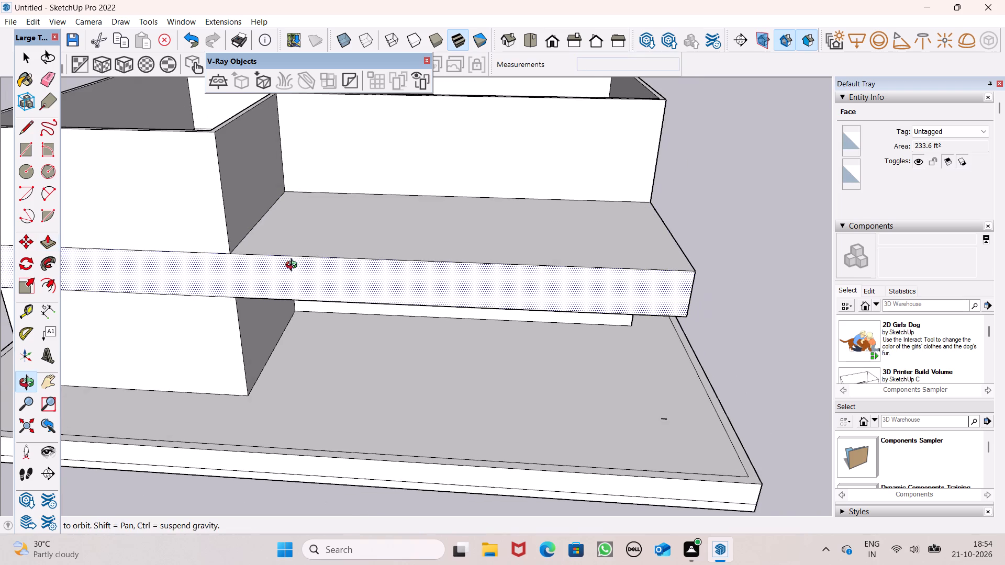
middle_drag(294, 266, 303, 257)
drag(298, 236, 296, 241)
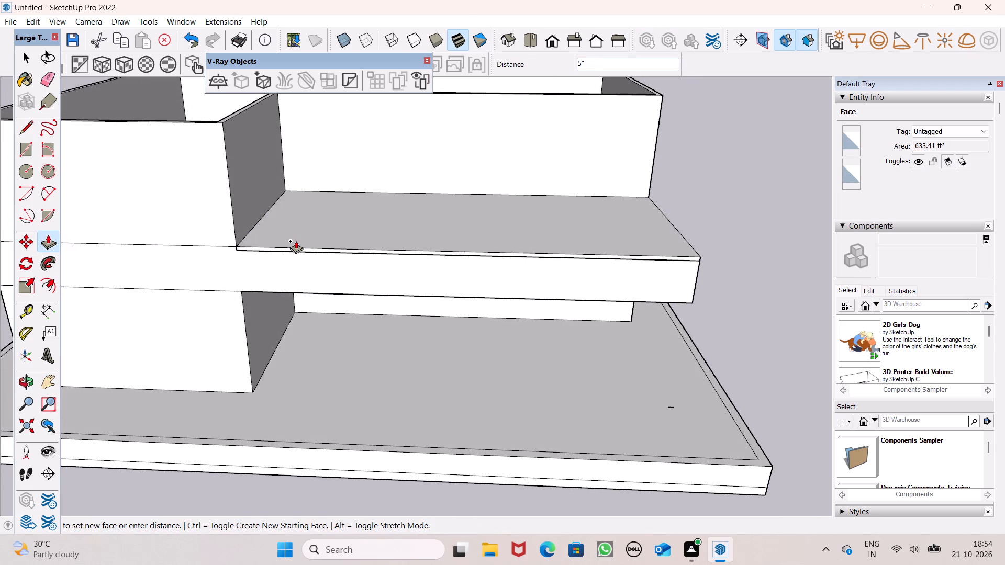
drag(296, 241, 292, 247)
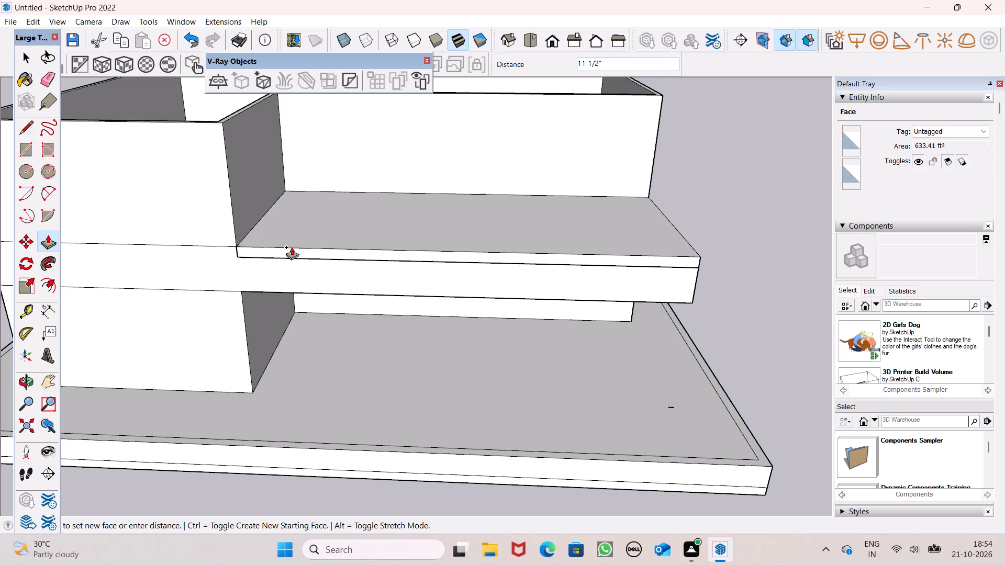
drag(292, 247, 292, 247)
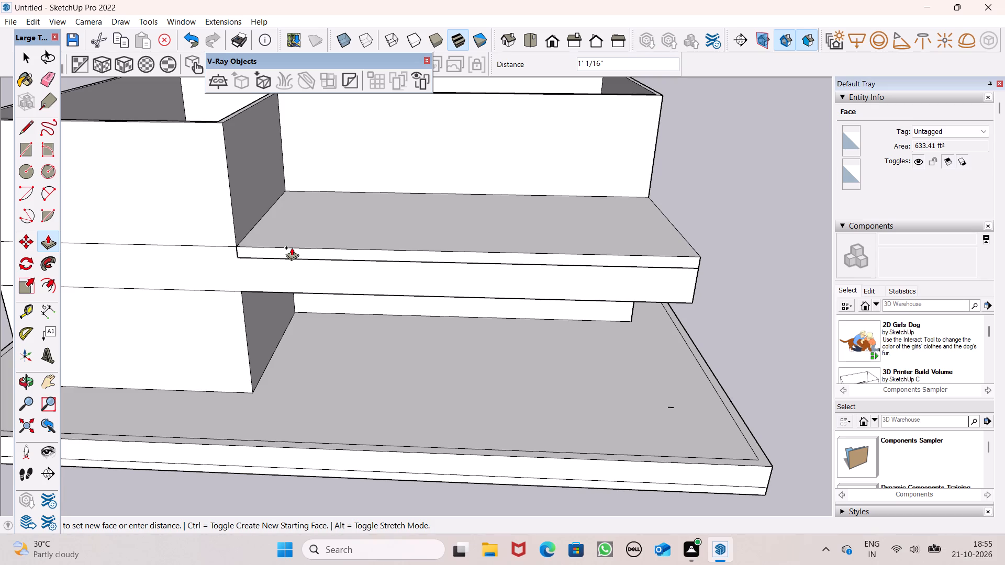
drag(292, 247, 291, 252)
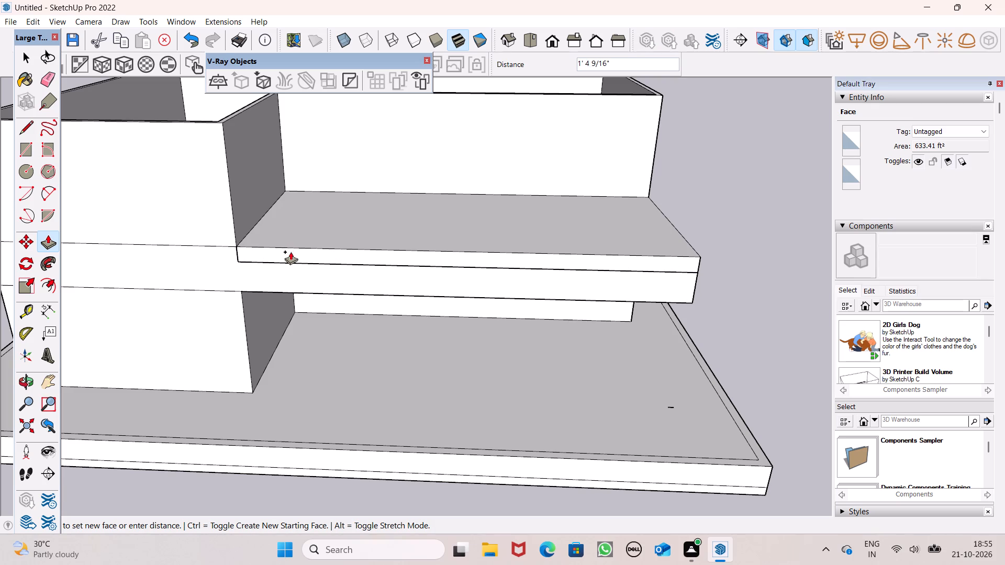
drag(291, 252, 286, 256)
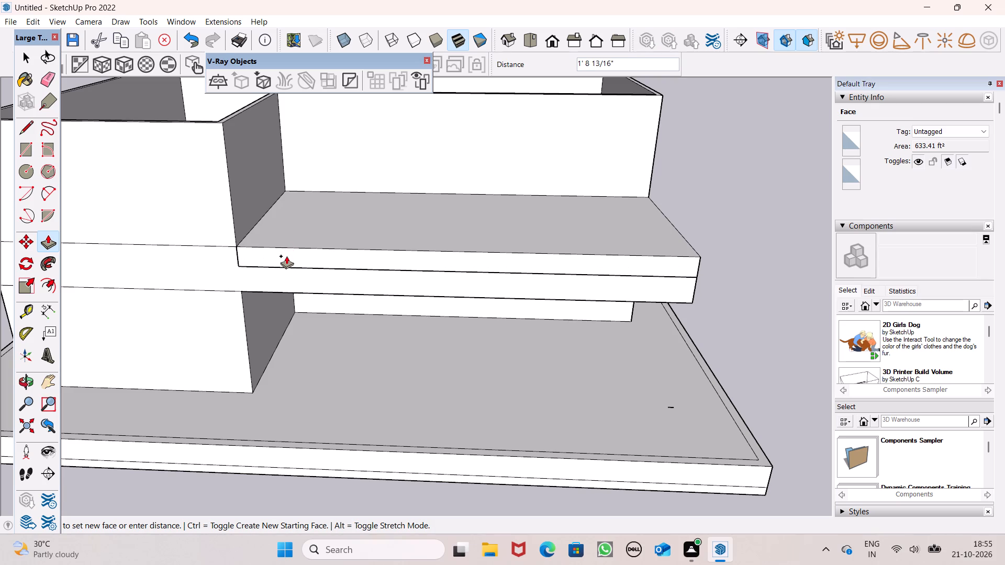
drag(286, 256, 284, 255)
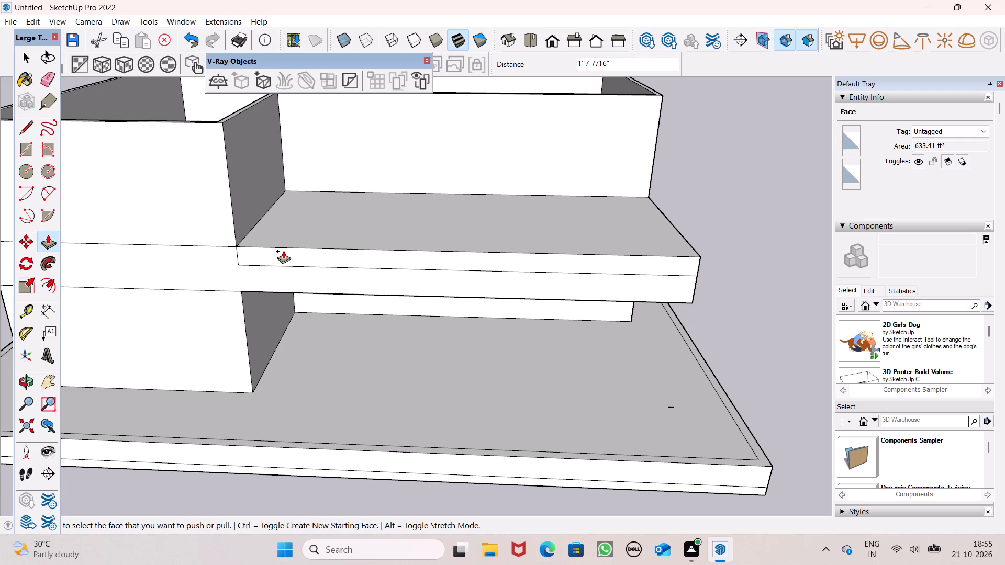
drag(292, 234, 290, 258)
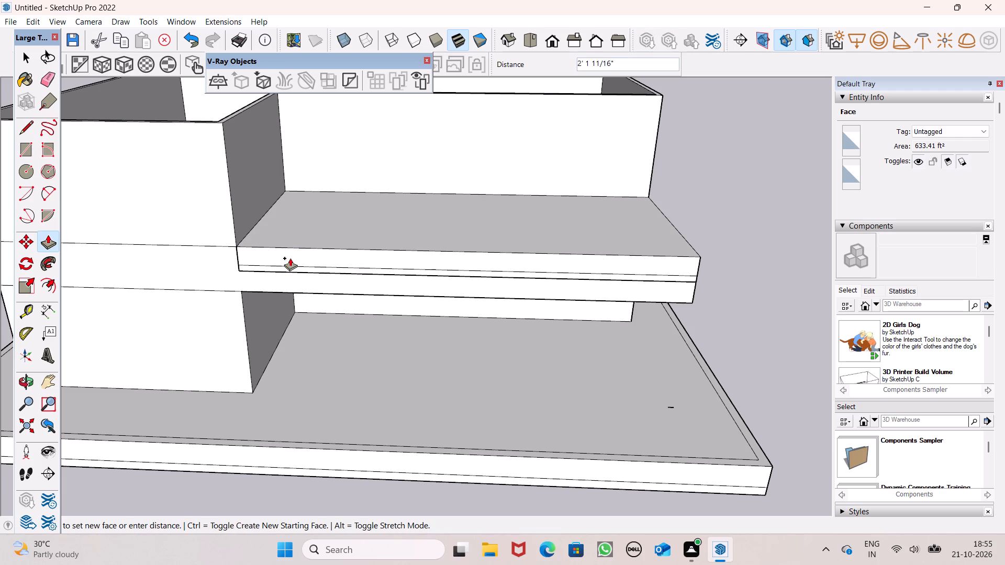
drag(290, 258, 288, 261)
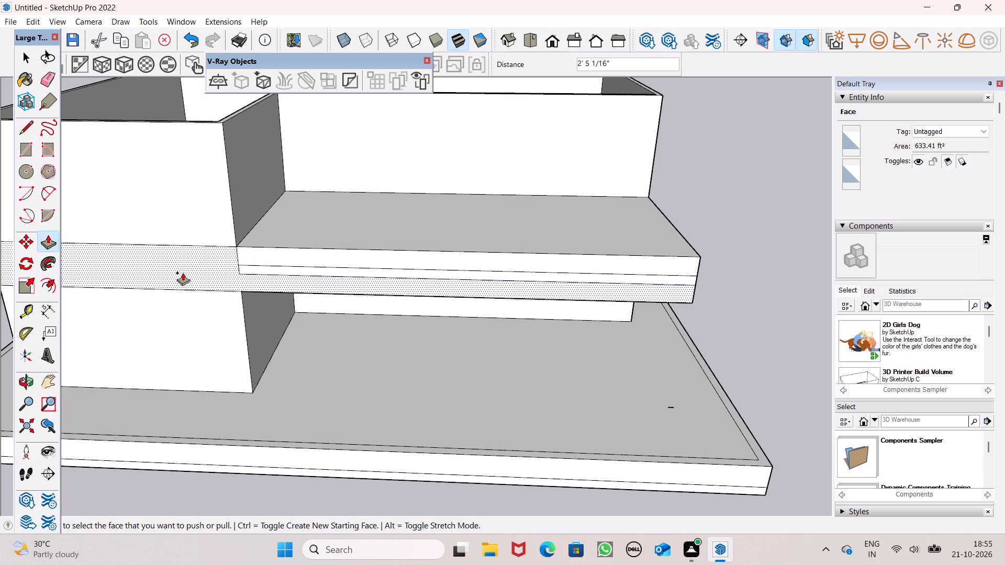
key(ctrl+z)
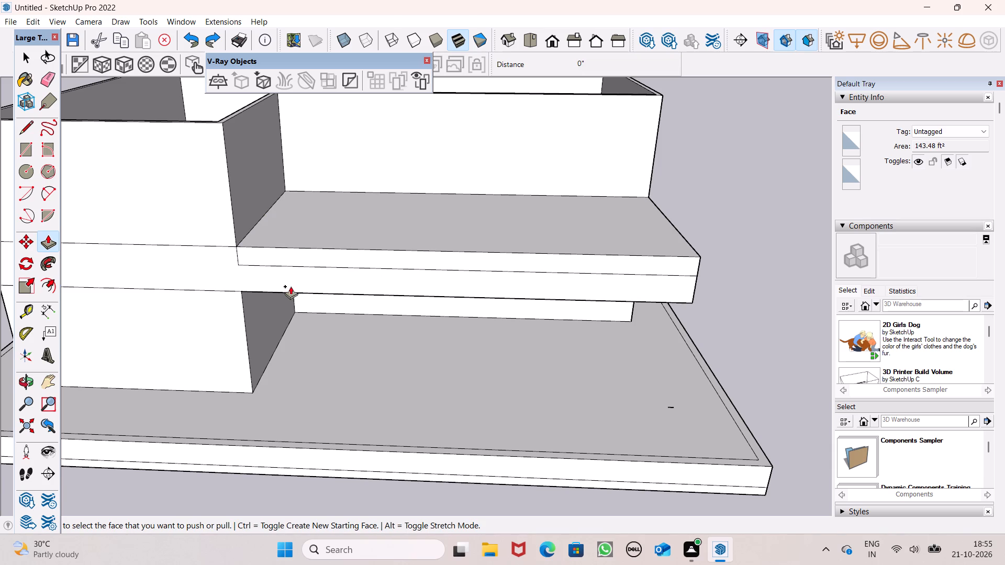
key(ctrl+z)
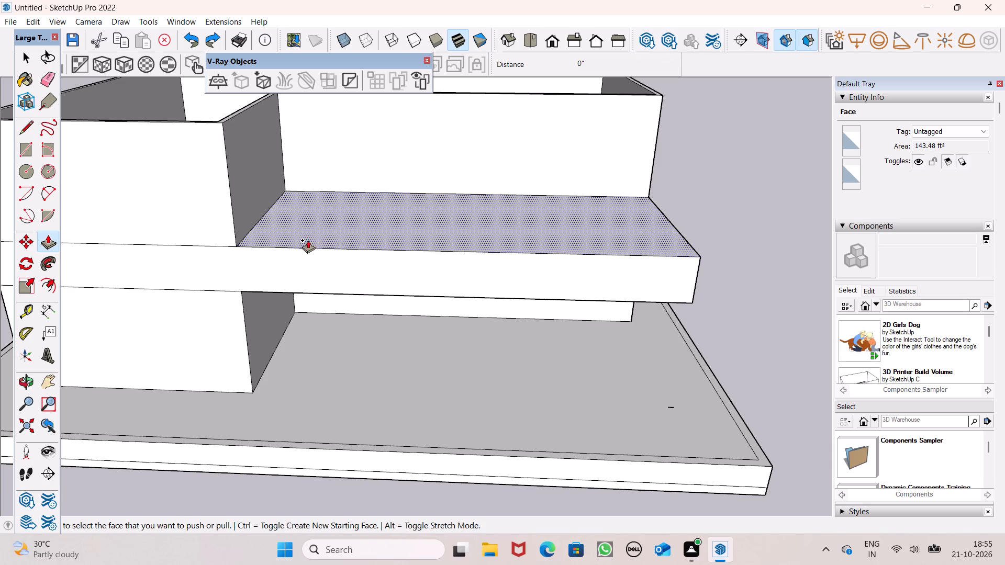
Push/Pull the projecting band's top face down about 1', 1' 8", 2' 9" and 3' 2" to divide its front with horizontal lines.
drag(296, 242, 294, 253)
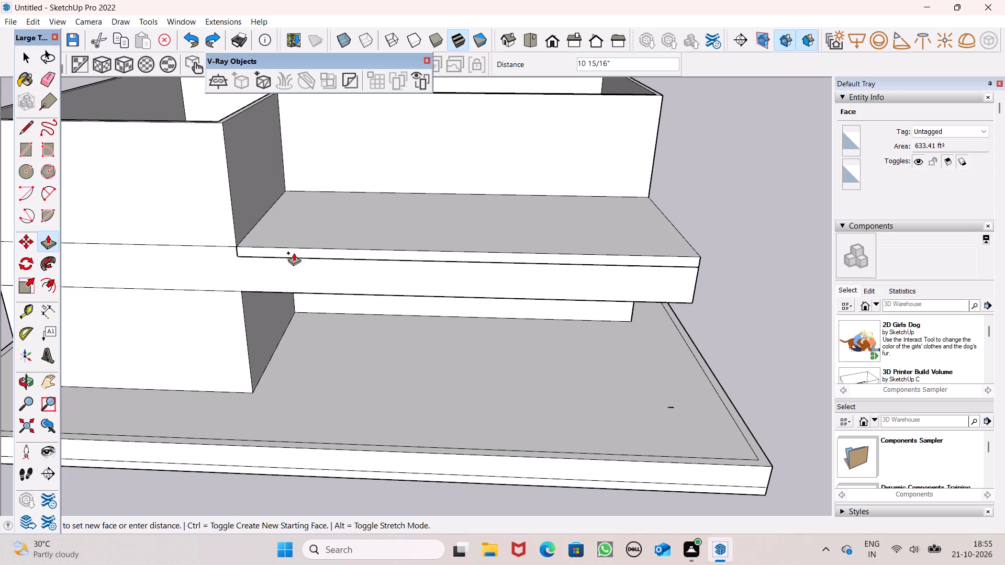
drag(294, 253, 293, 253)
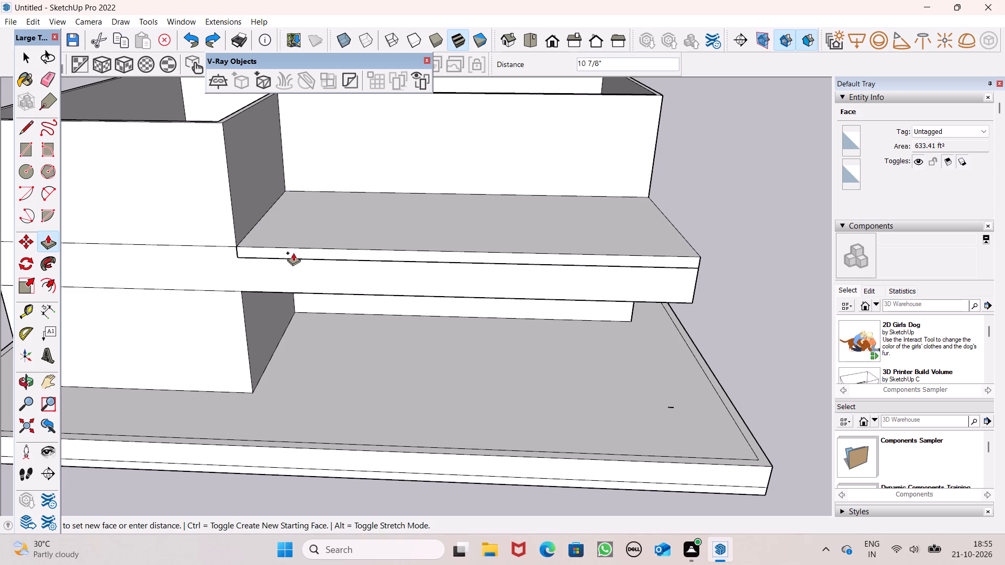
drag(293, 253, 294, 253)
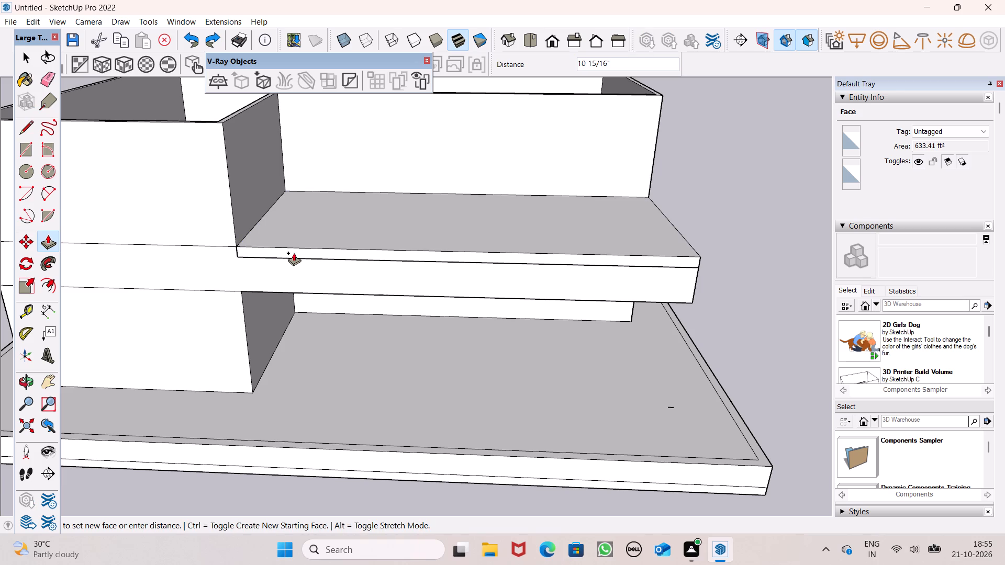
drag(294, 253, 294, 255)
drag(300, 233, 293, 252)
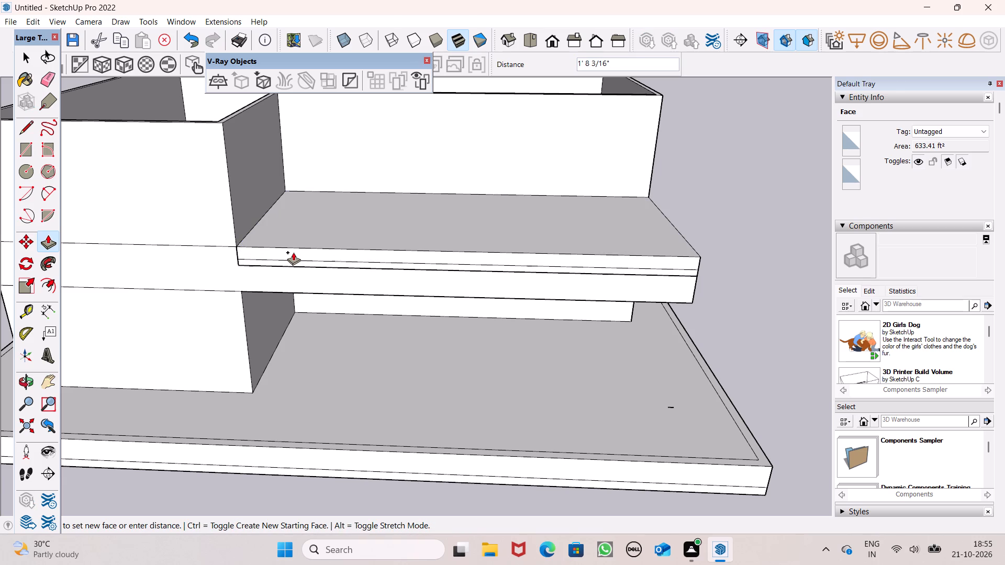
drag(293, 252, 293, 252)
drag(293, 240, 286, 259)
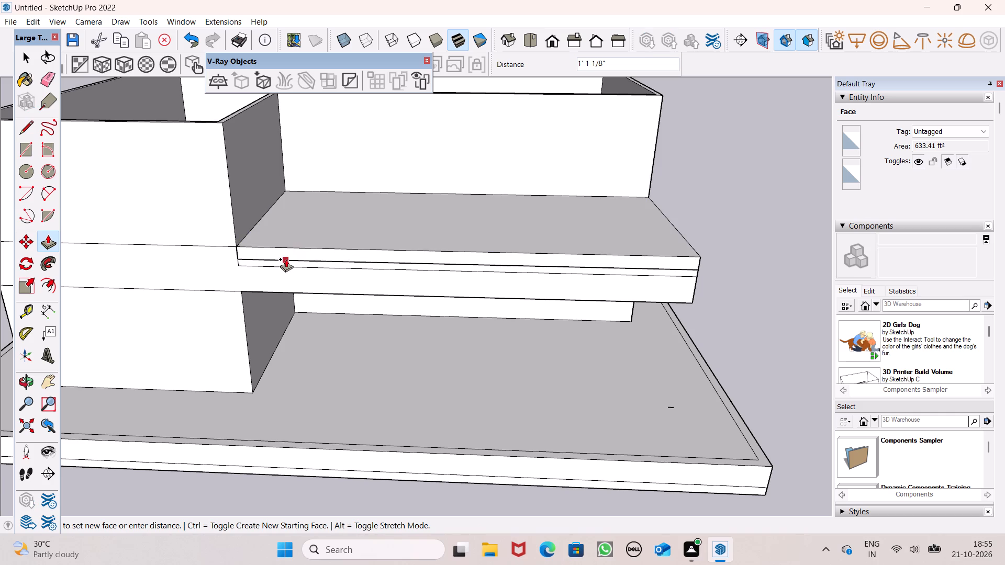
drag(286, 259, 276, 272)
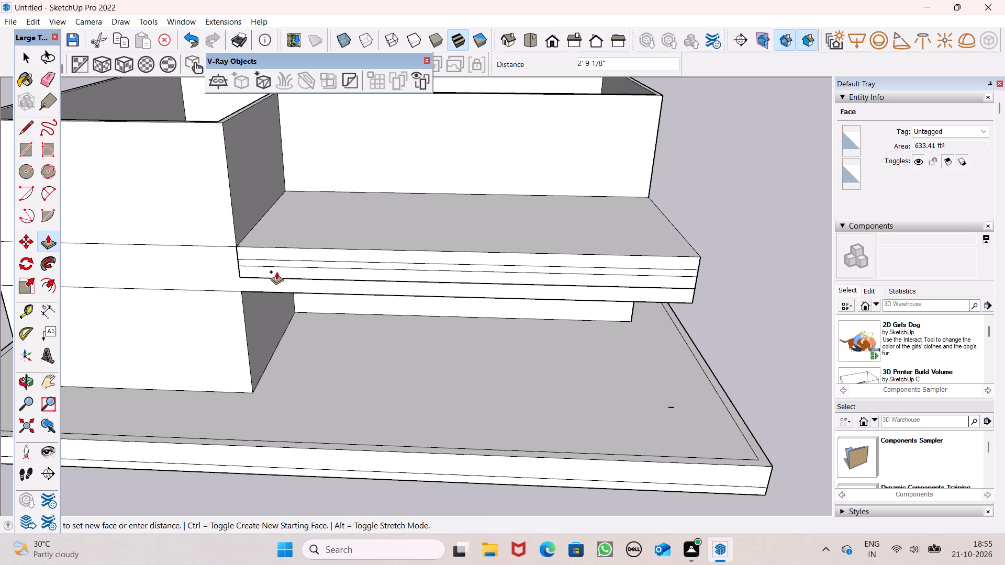
drag(276, 272, 275, 270)
middle_drag(255, 285, 265, 257)
scroll(281, 228, up, 4)
drag(298, 211, 277, 262)
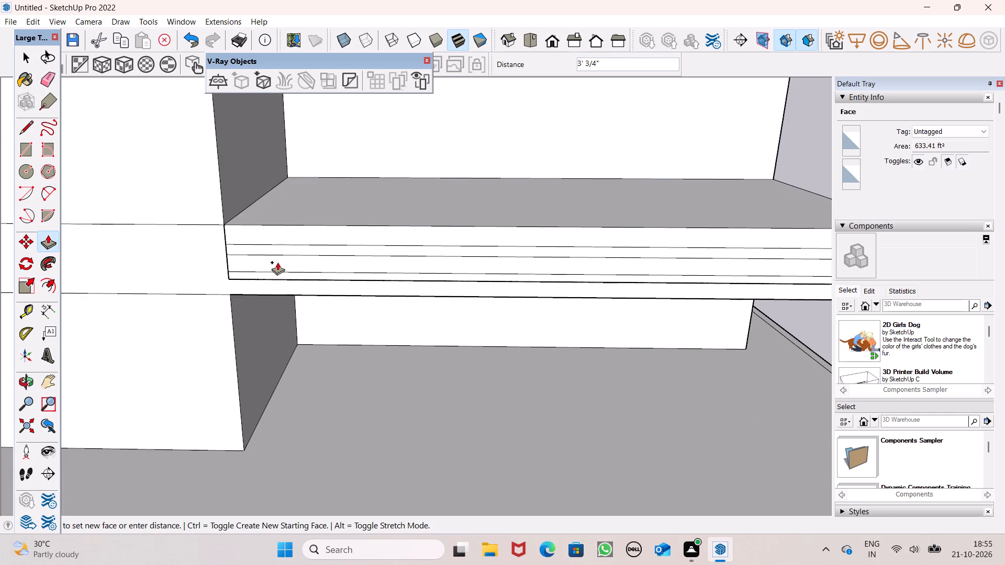
drag(277, 262, 277, 263)
drag(277, 263, 277, 263)
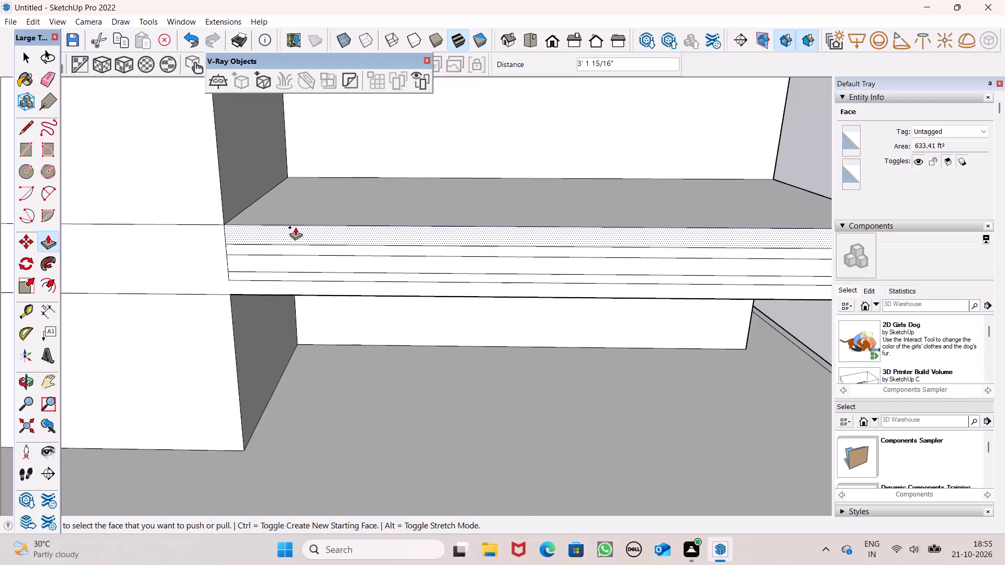
Draw a 4' vertical line across the narrow bay's front middle band, about 8' from the bay's corner beside the projecting band.
scroll(295, 227, down, 2)
key(space)
scroll(559, 207, down, 5)
scroll(559, 207, up, 1)
scroll(559, 207, down, 3)
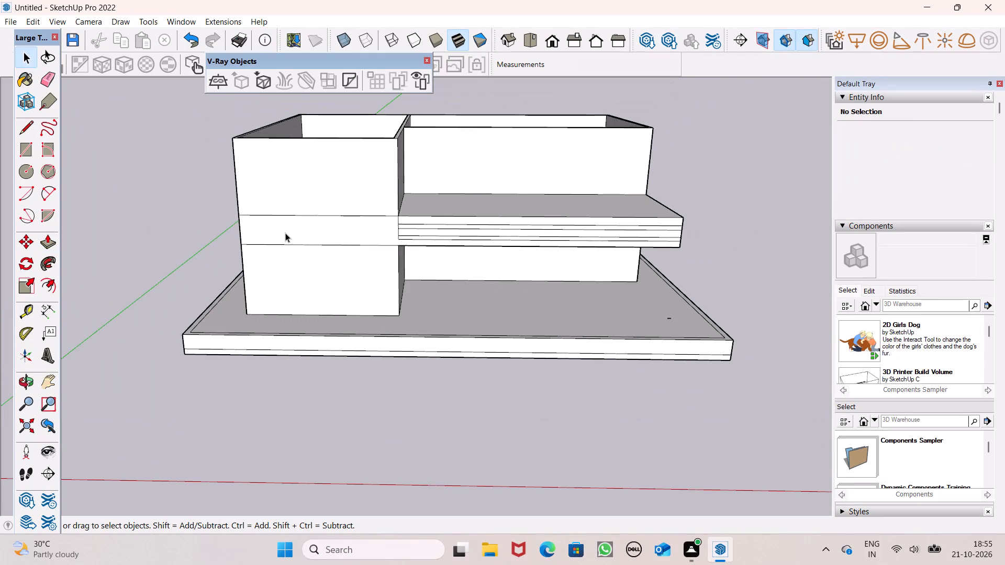
scroll(285, 233, up, 3)
scroll(285, 231, down, 1)
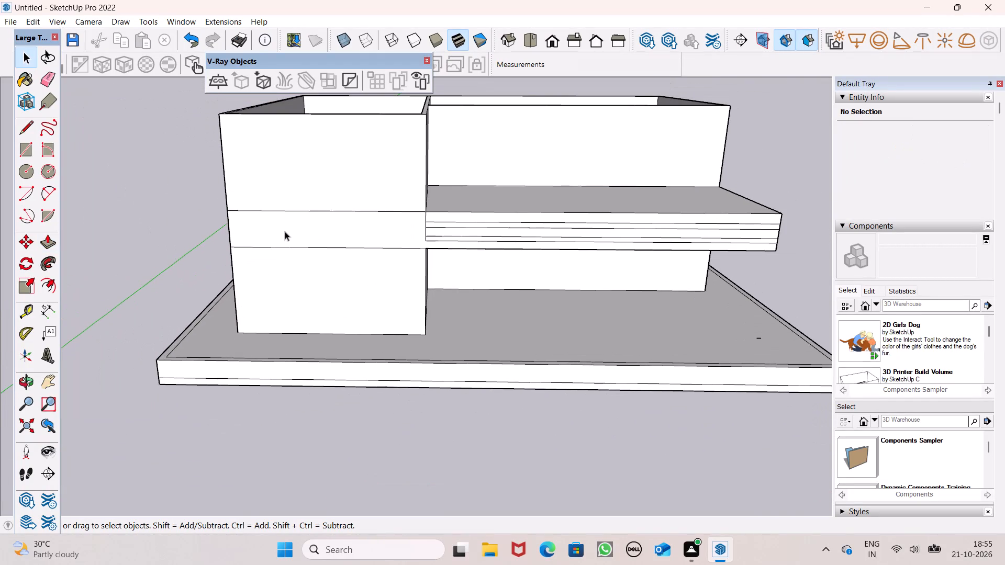
scroll(310, 233, up, 5)
click(24, 127)
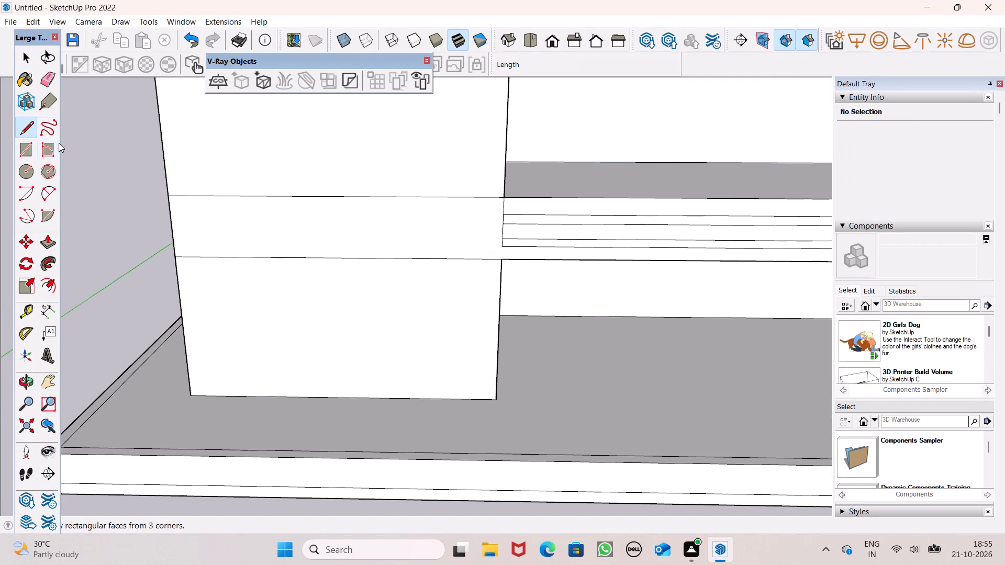
scroll(454, 235, up, 1)
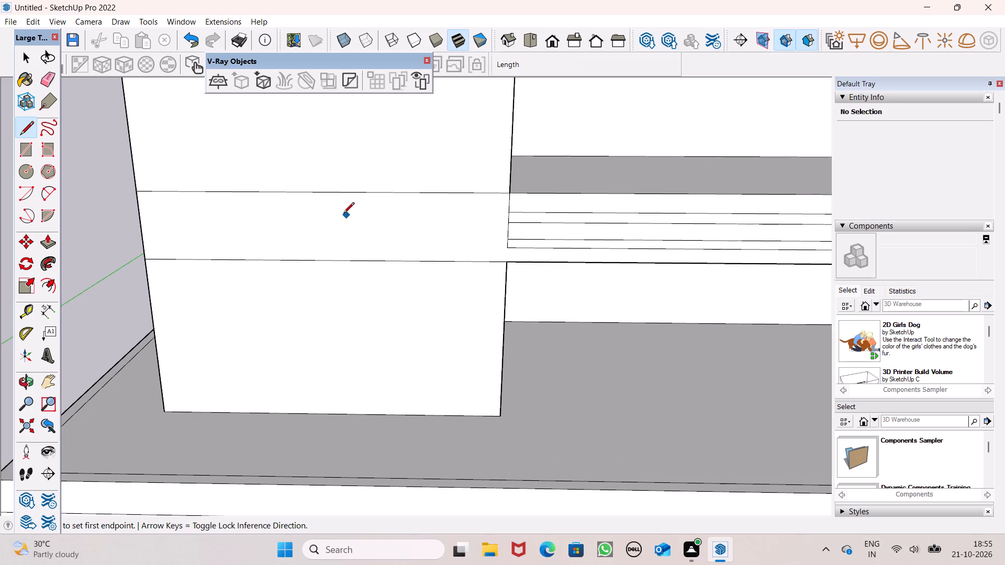
click(367, 189)
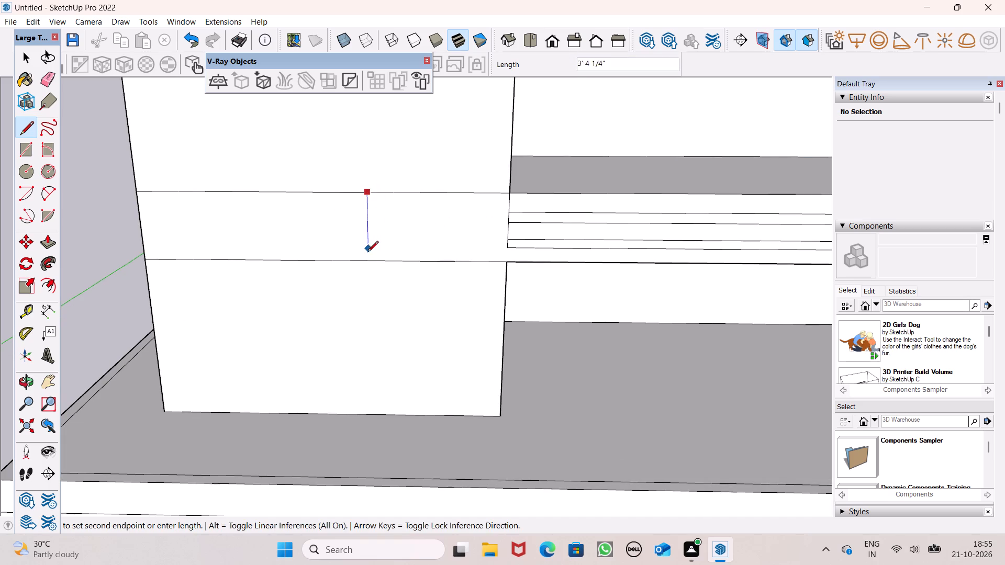
click(367, 258)
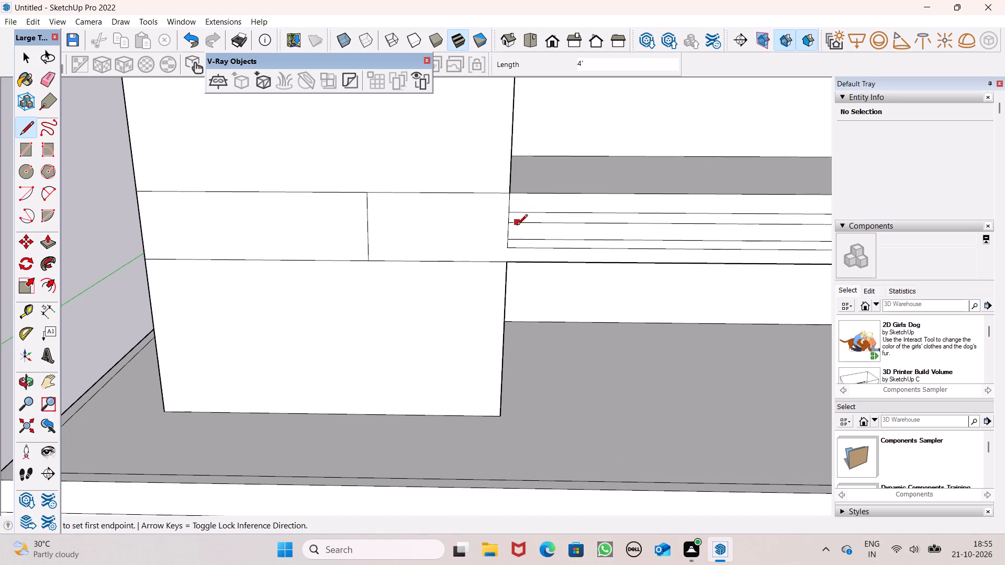
Extend the projecting band's four horizontal lines about 8' across the narrow bay's band to the 4' vertical line.
click(510, 226)
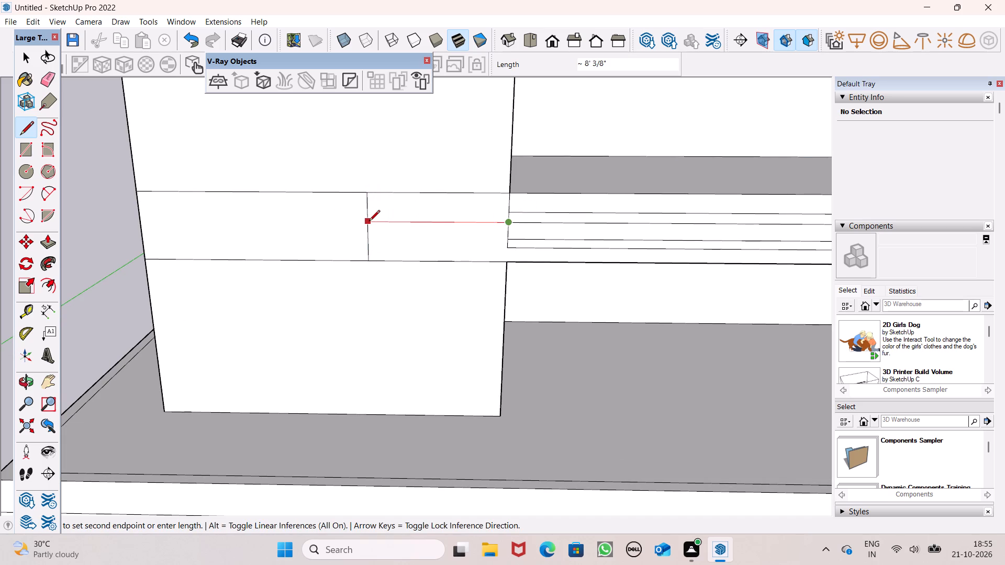
click(369, 220)
click(510, 211)
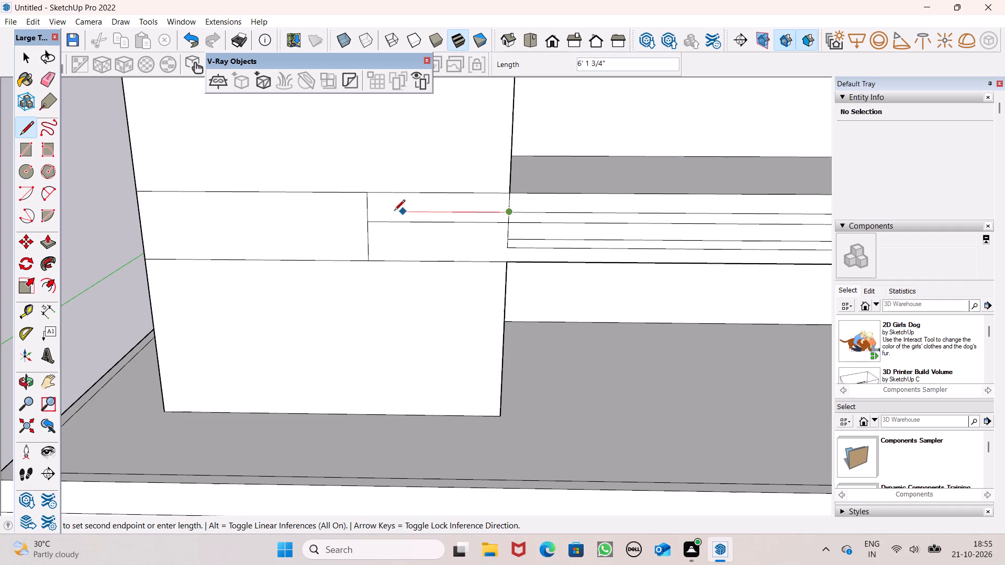
click(367, 209)
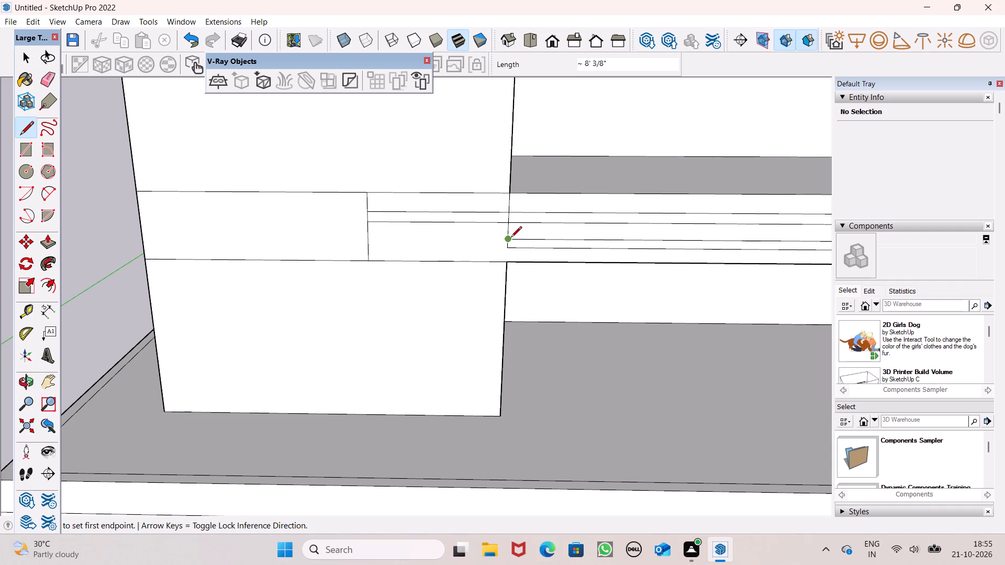
click(510, 238)
click(372, 240)
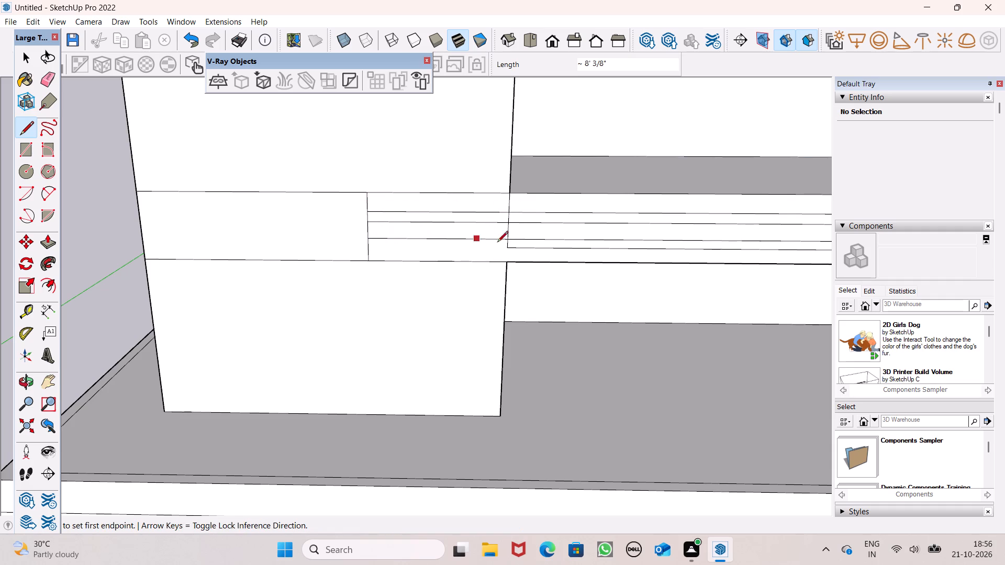
click(505, 251)
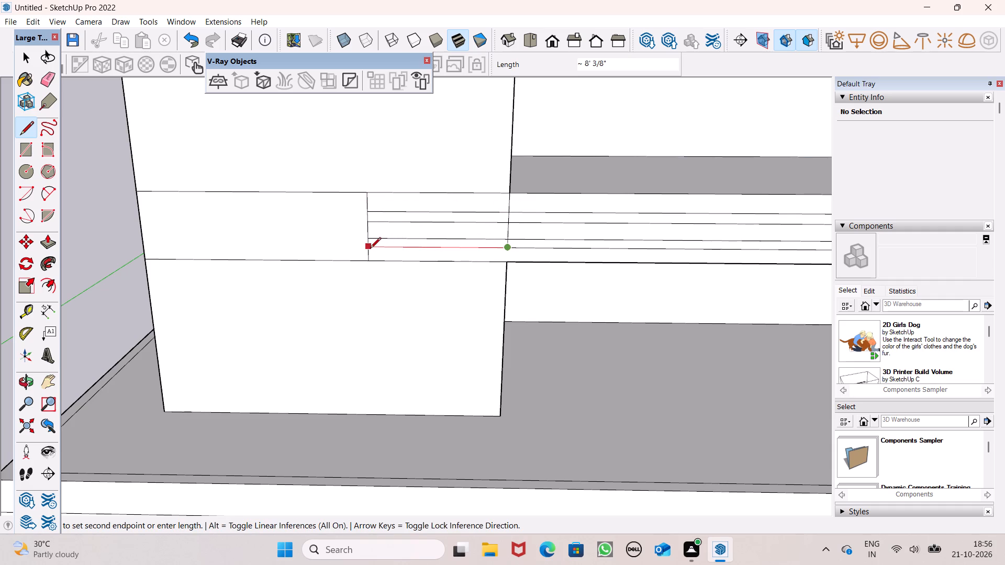
click(370, 248)
Erase the vertical edge segments between the projecting band's strips and their extensions on the narrow bay.
click(43, 80)
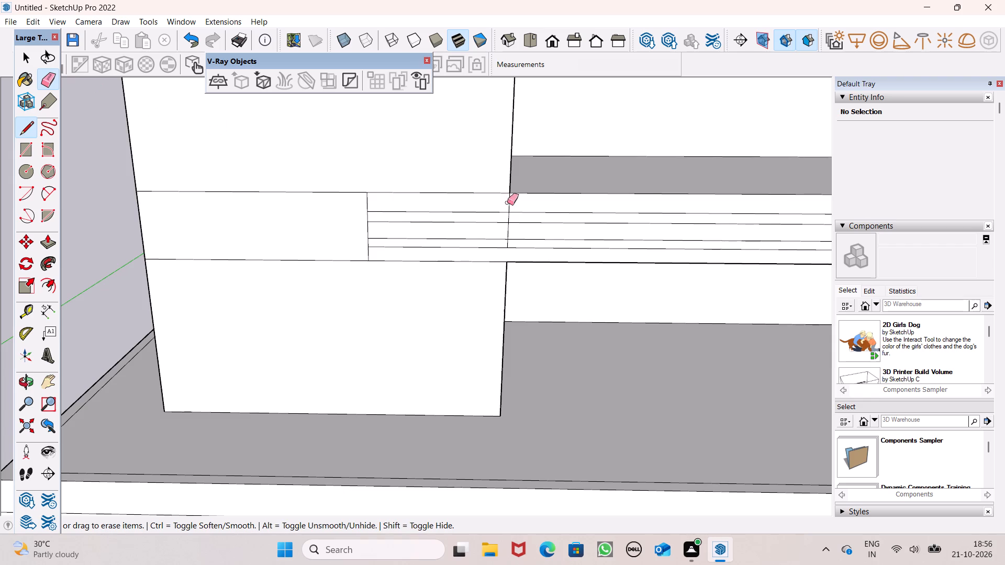
scroll(565, 204, up, 5)
drag(453, 245, 478, 248)
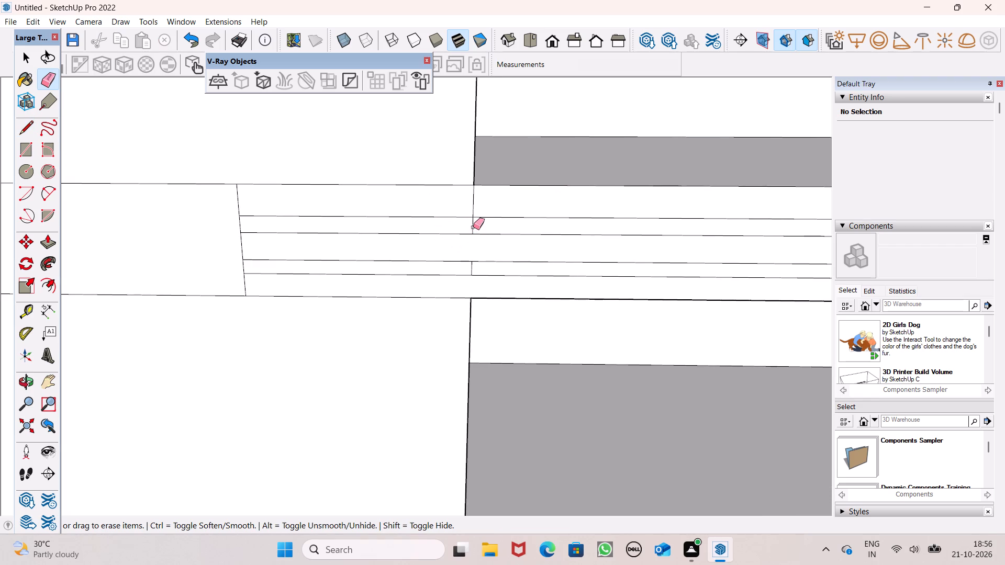
click(472, 224)
click(475, 207)
click(472, 208)
click(473, 207)
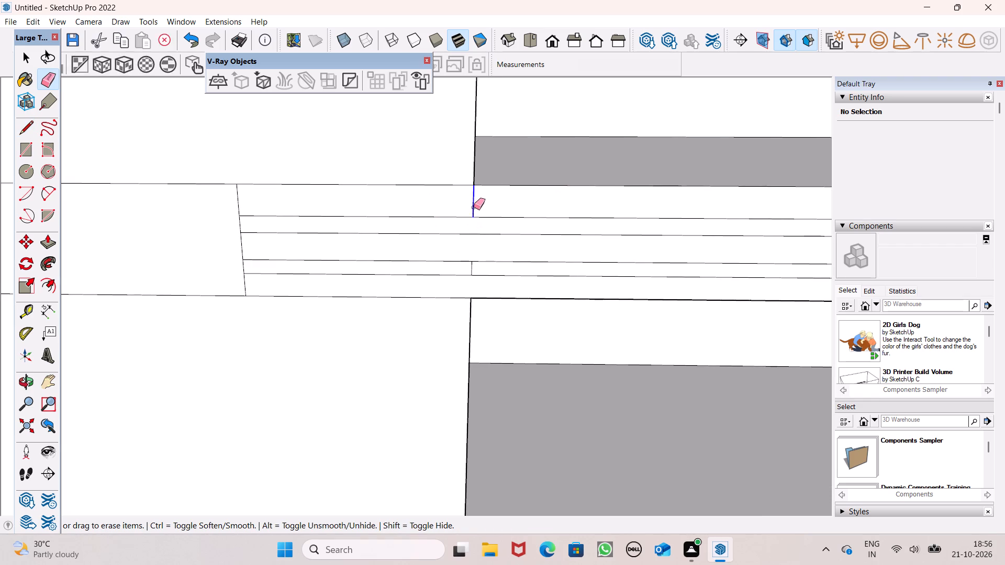
scroll(488, 276, up, 5)
drag(468, 263, 453, 258)
scroll(471, 217, down, 6)
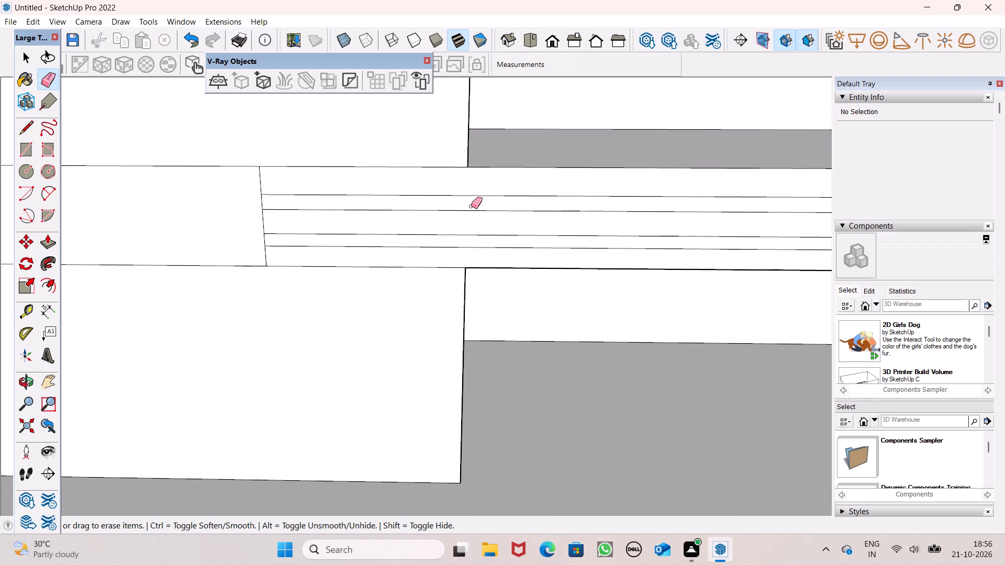
scroll(471, 206, down, 13)
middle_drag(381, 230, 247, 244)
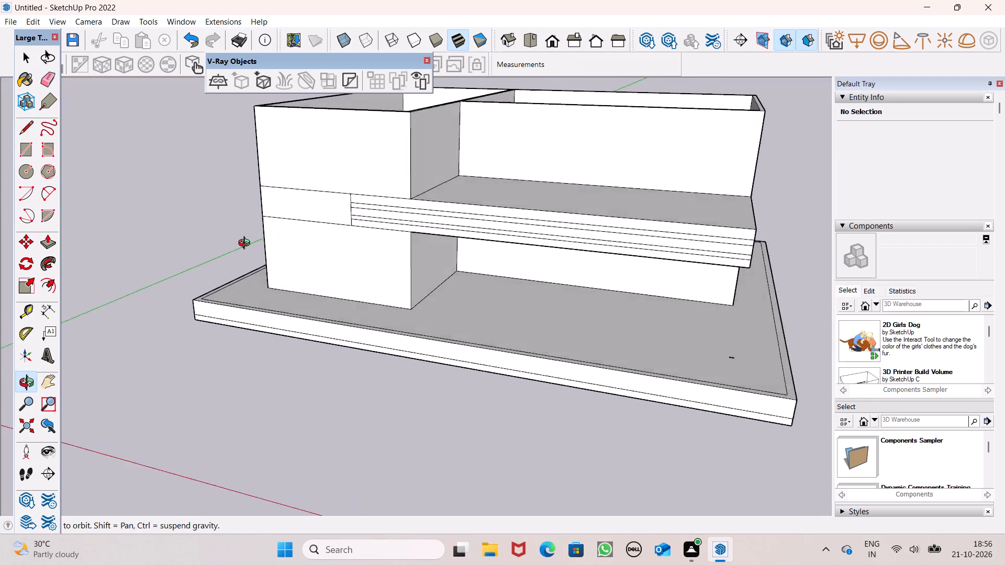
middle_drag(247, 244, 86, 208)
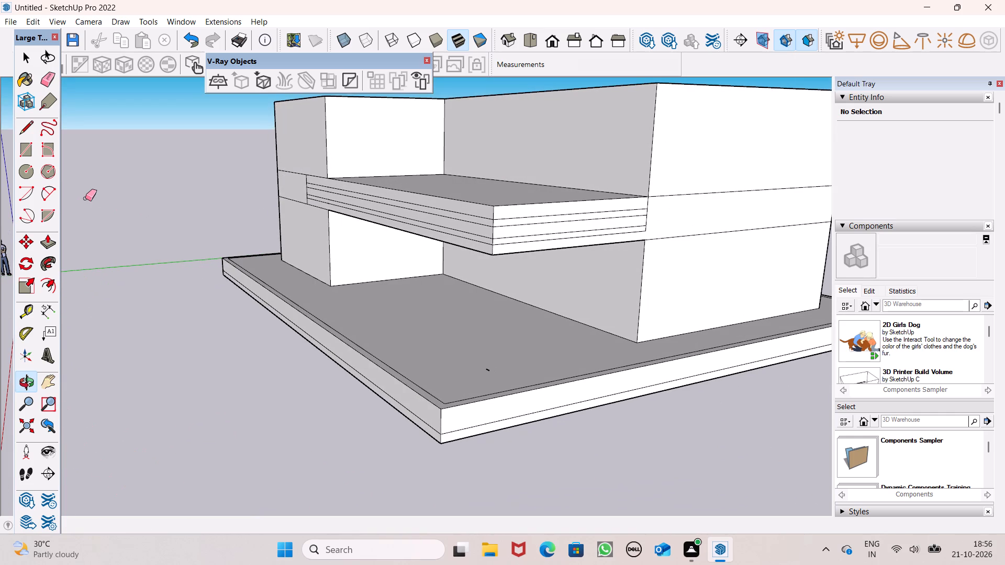
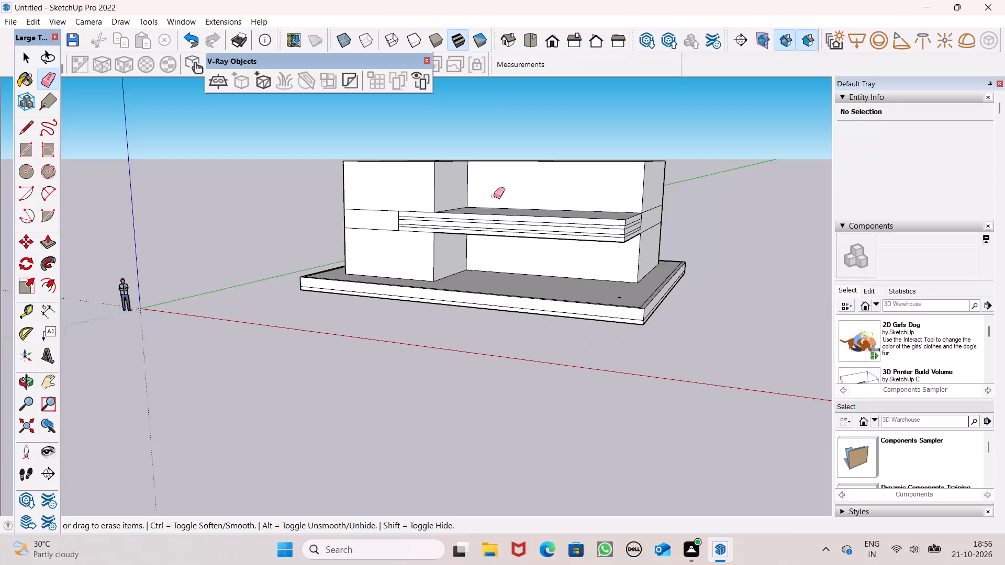
Push/Pull the second and fourth horizontal strips on the projecting band's front outward, the lower one by about 7 7/16".
scroll(502, 182, up, 5)
middle_drag(509, 314, 590, 365)
scroll(523, 292, down, 1)
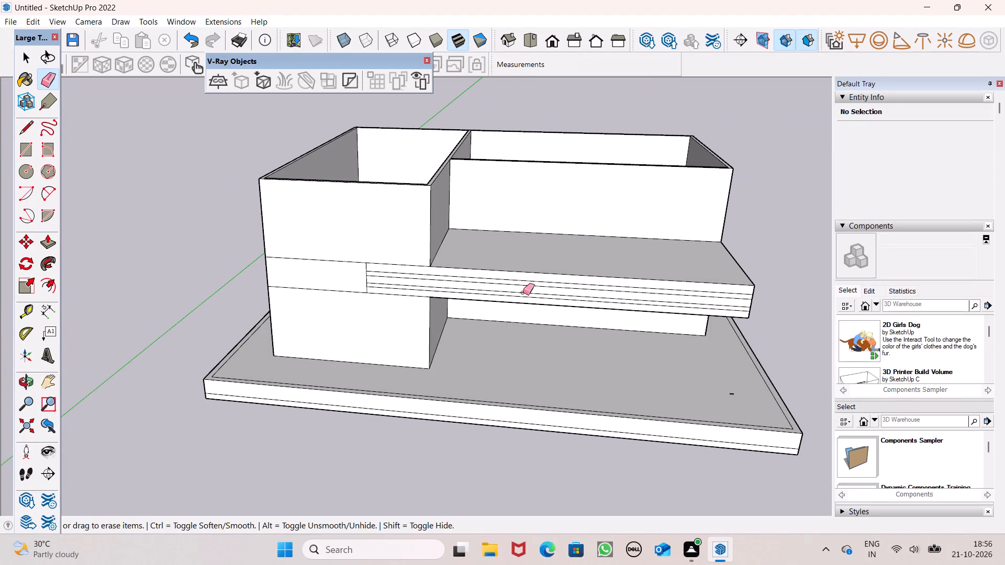
key(space)
scroll(531, 290, down, 1)
scroll(532, 264, up, 3)
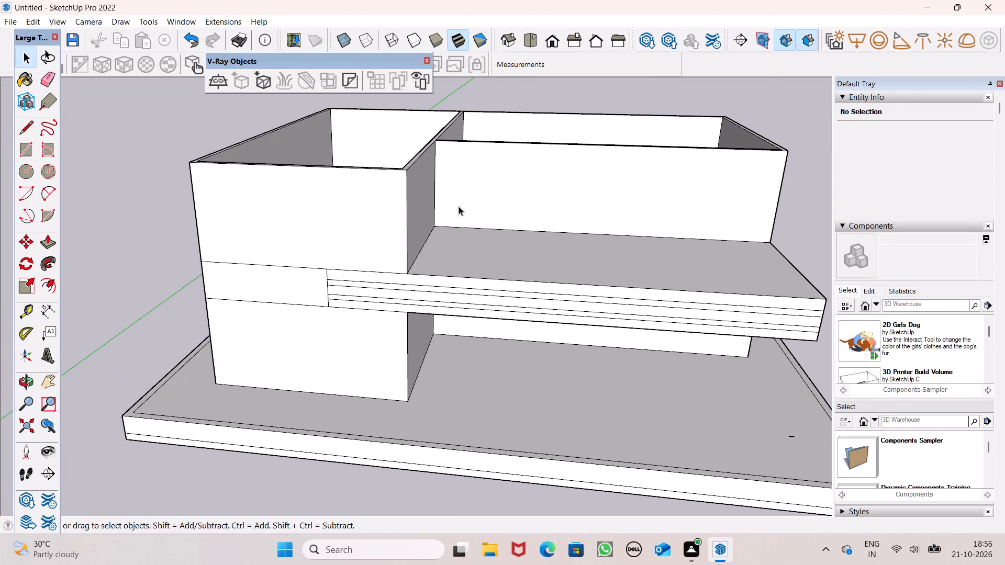
scroll(495, 200, down, 2)
middle_drag(481, 252, 507, 257)
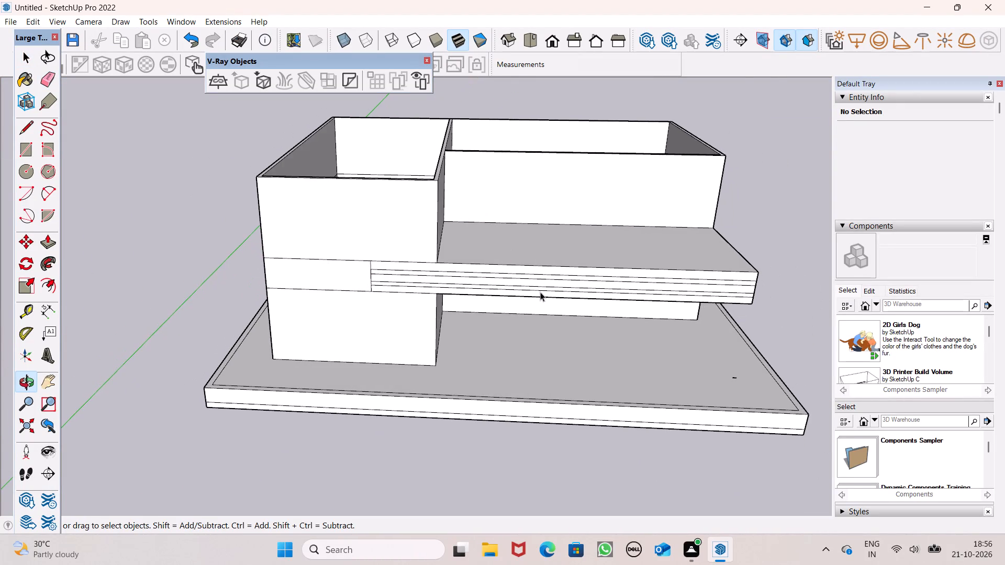
scroll(540, 292, up, 2)
scroll(316, 310, up, 3)
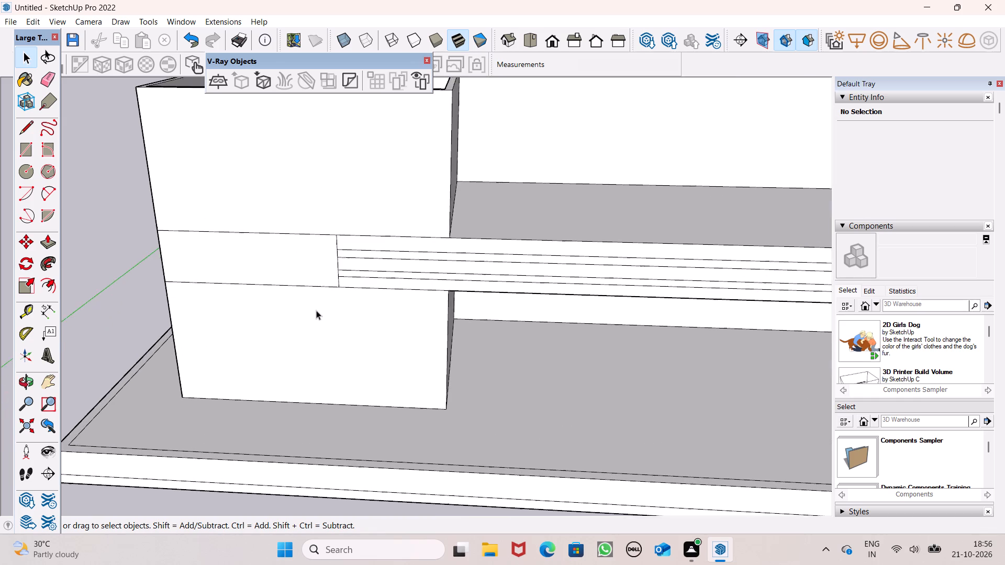
scroll(316, 310, down, 2)
middle_drag(371, 311, 383, 349)
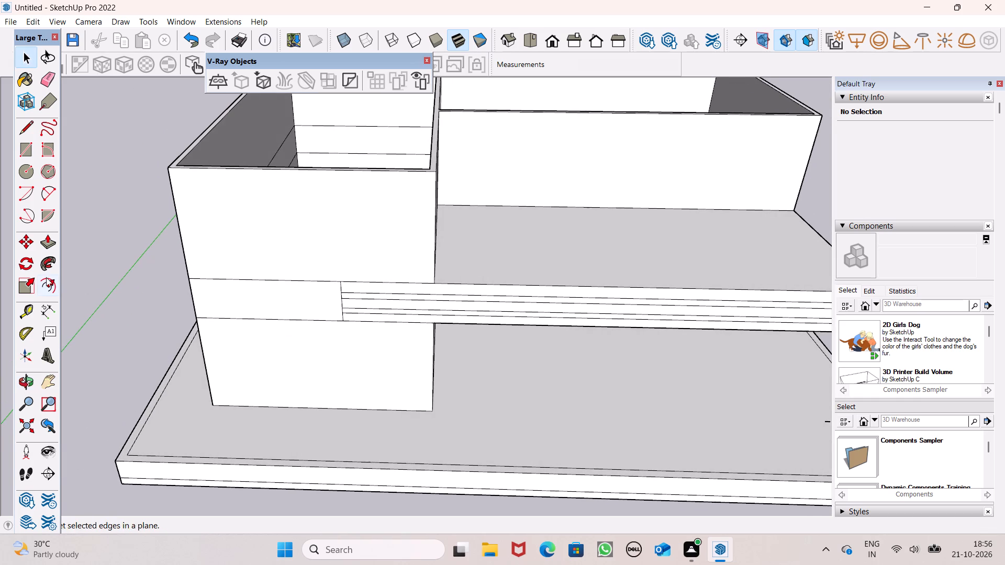
click(53, 241)
middle_drag(184, 340, 266, 387)
scroll(496, 382, up, 5)
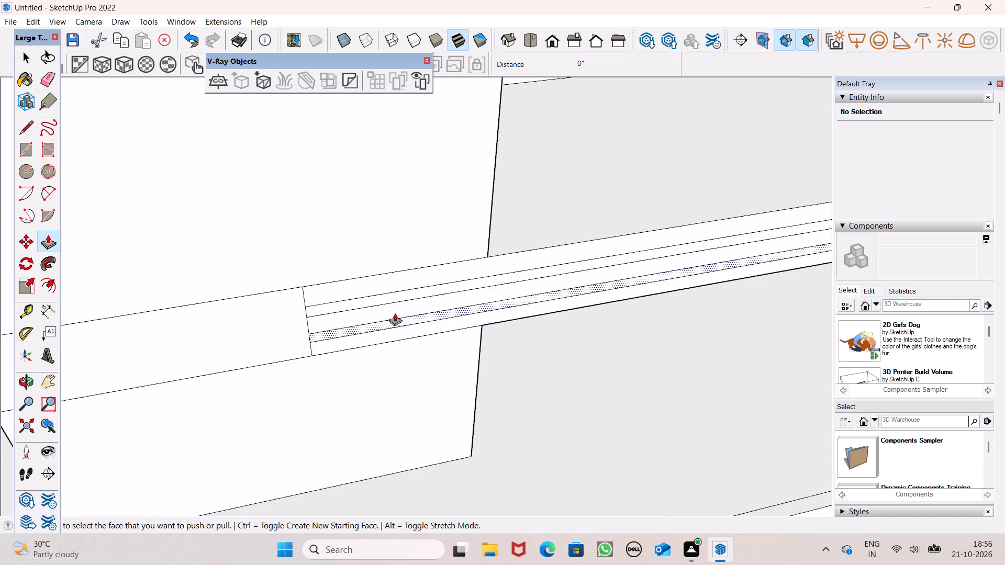
drag(333, 310, 330, 317)
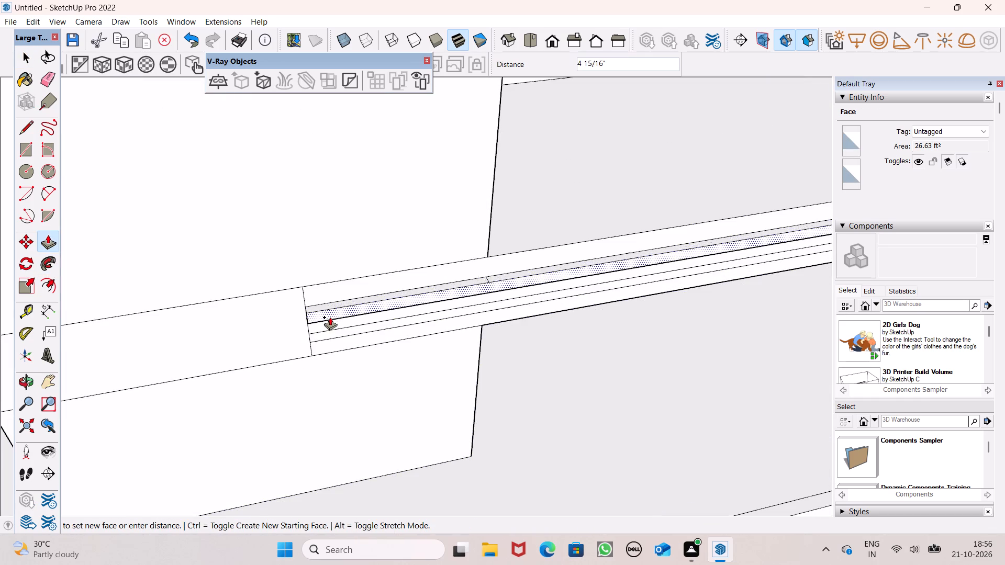
drag(330, 317, 329, 321)
drag(326, 339, 331, 344)
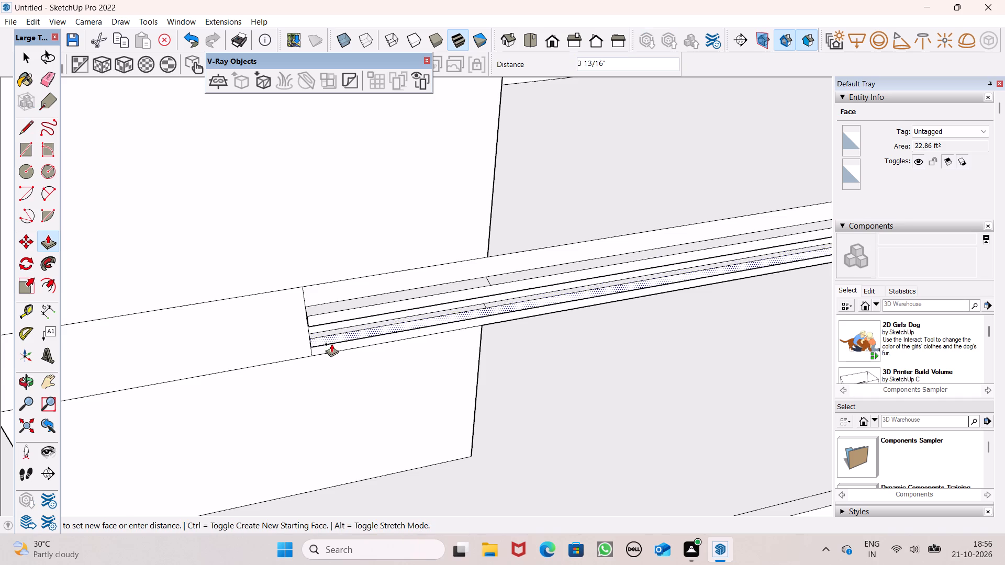
drag(331, 344, 426, 303)
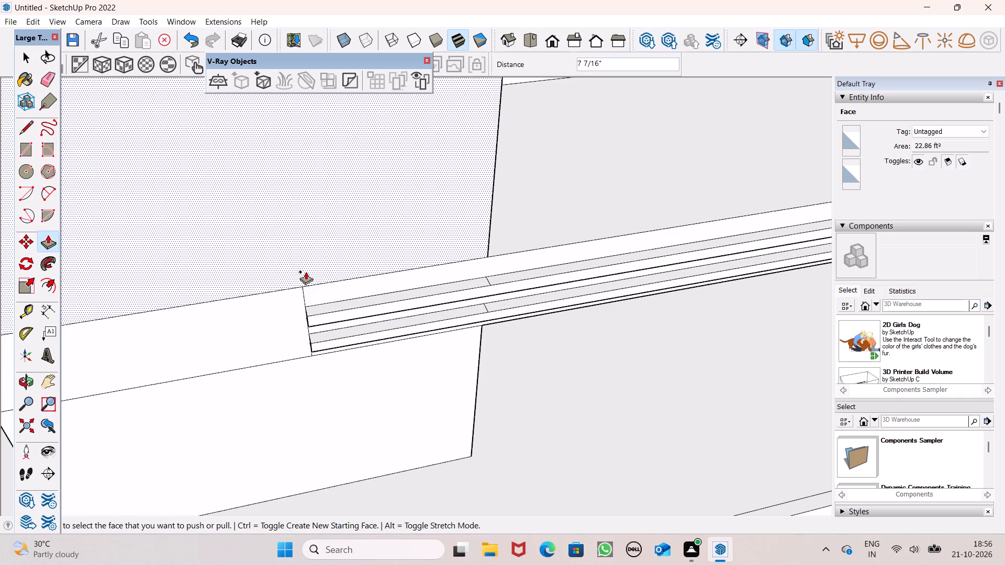
key(space)
Erase the short edge segments crossing the top faces of the two raised strips at the narrow bay's corner.
scroll(292, 272, down, 6)
middle_drag(437, 304, 394, 225)
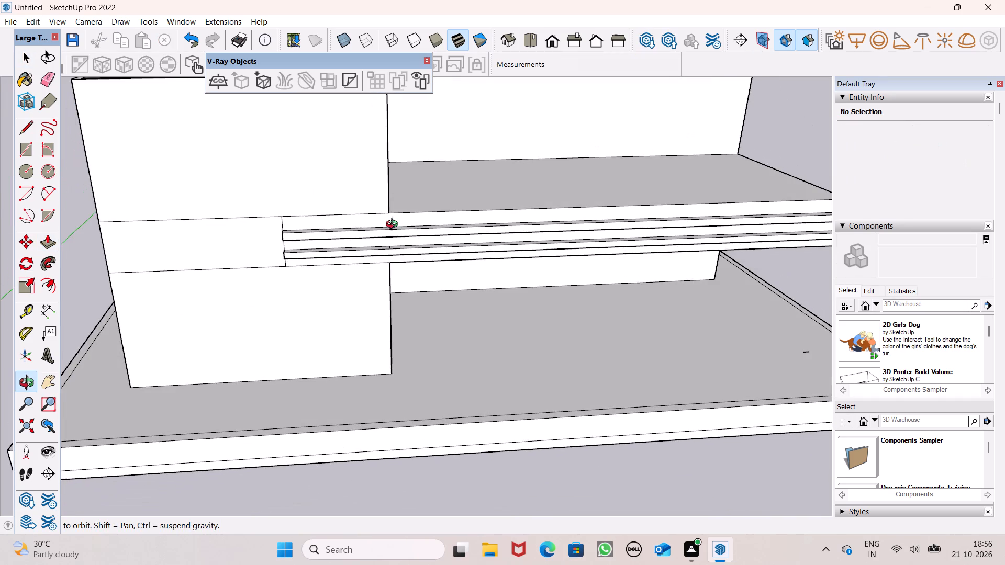
middle_drag(394, 225, 277, 300)
scroll(317, 247, up, 6)
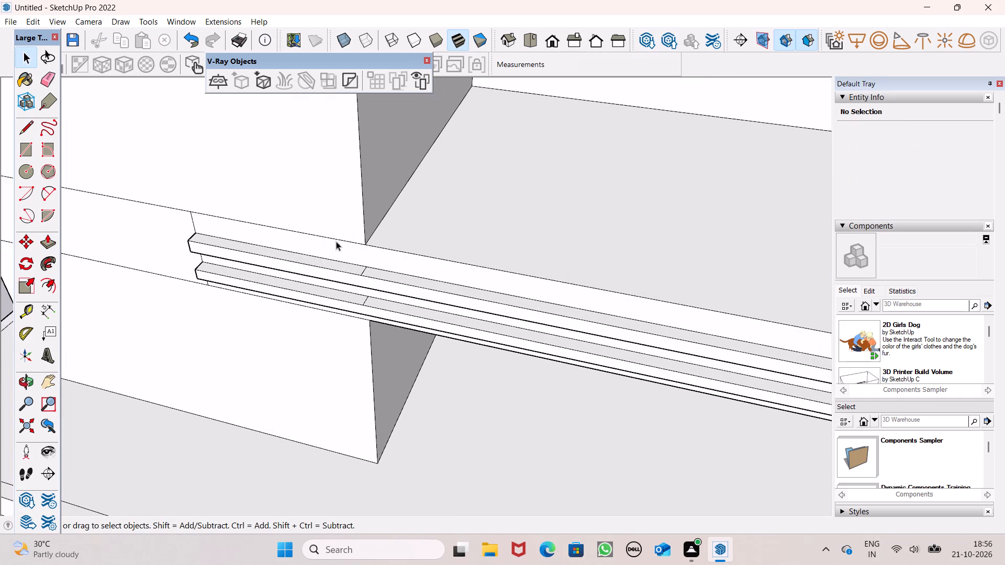
middle_drag(357, 307, 444, 293)
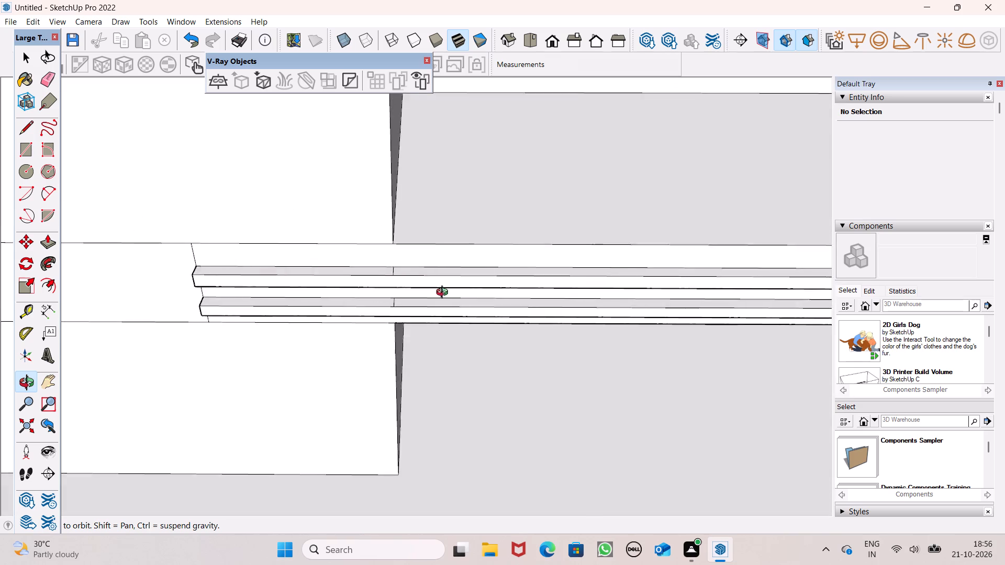
middle_drag(444, 293, 440, 355)
scroll(431, 332, up, 5)
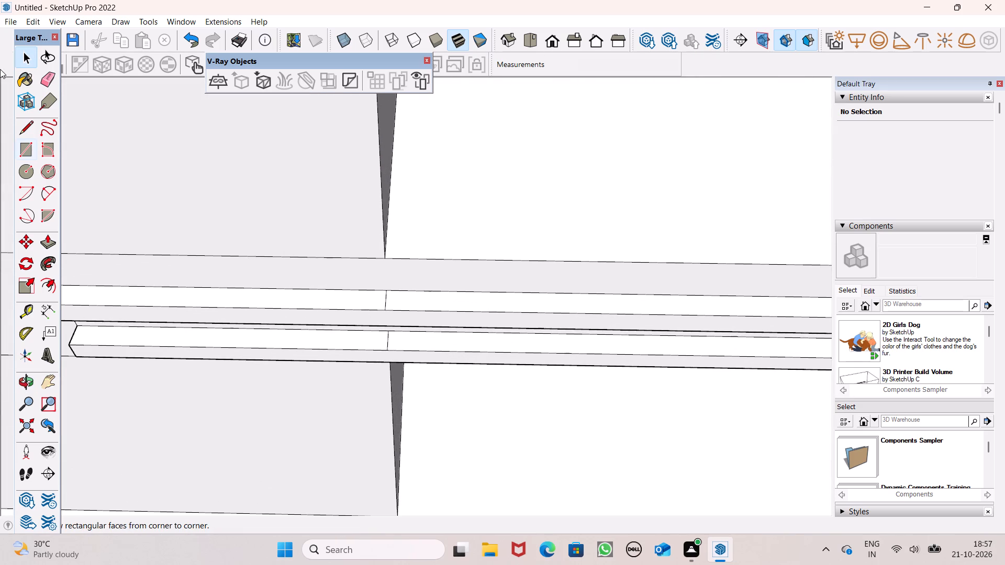
click(55, 82)
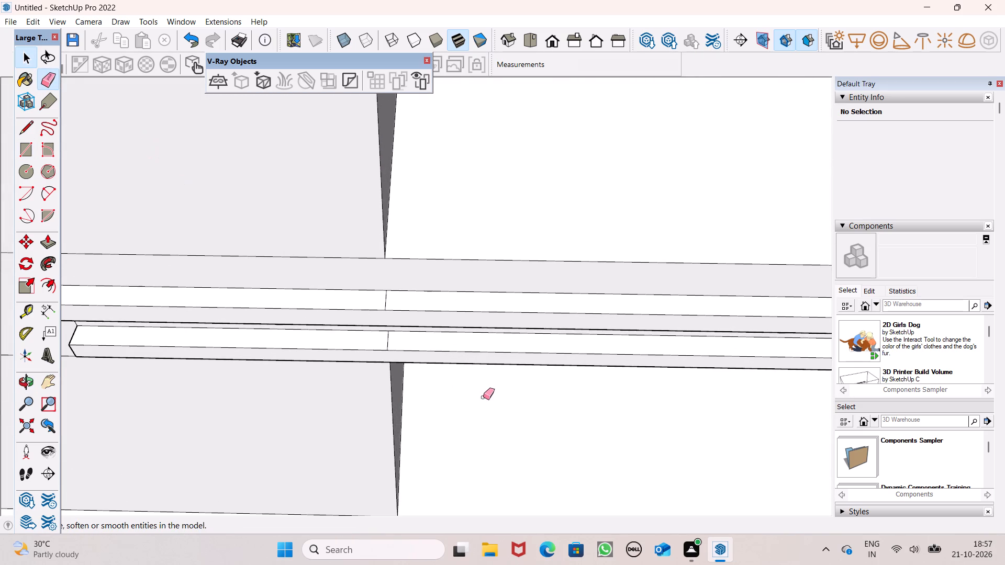
drag(393, 296, 385, 297)
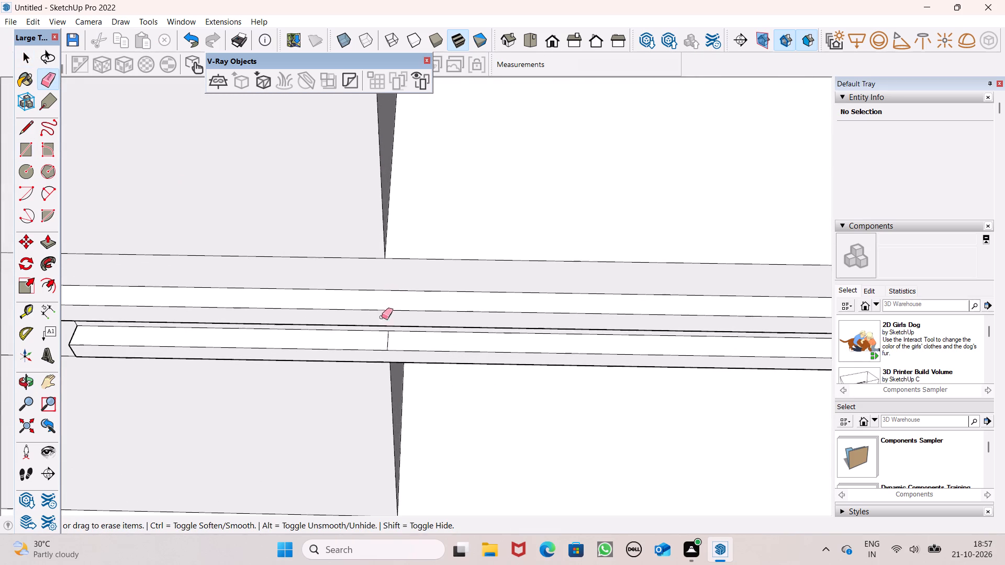
drag(377, 342, 387, 342)
Examine the two raised strips where they run across the narrow bay and along the projecting band, from the front, below and above.
scroll(523, 257, down, 2)
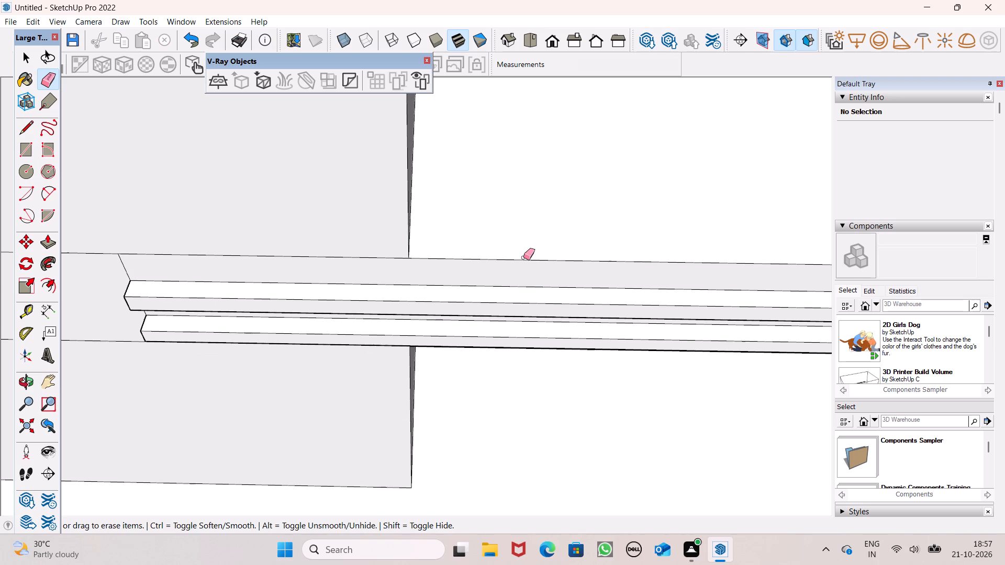
scroll(493, 245, down, 3)
middle_drag(477, 270, 489, 163)
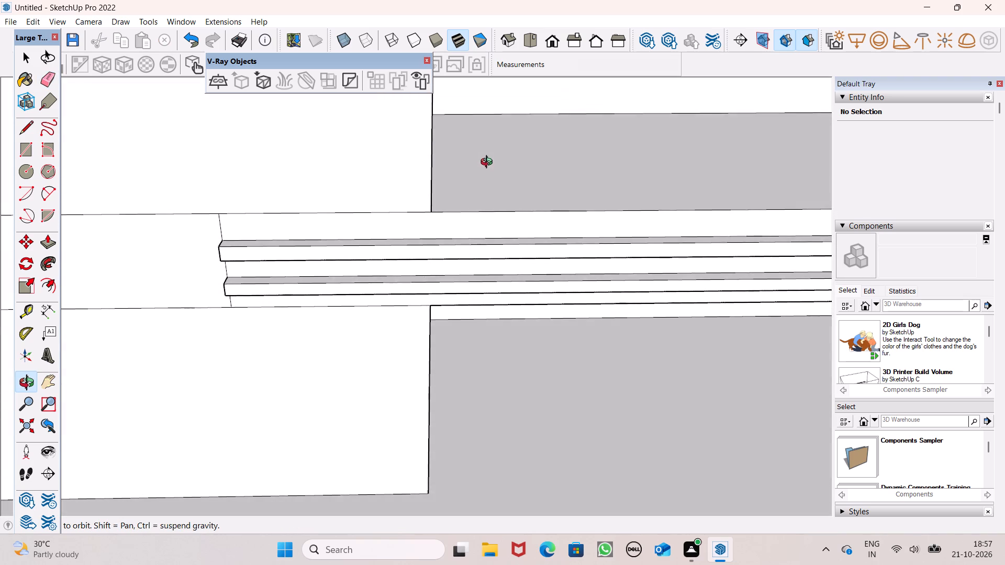
middle_drag(489, 163, 489, 160)
scroll(445, 194, down, 3)
middle_drag(464, 201, 453, 119)
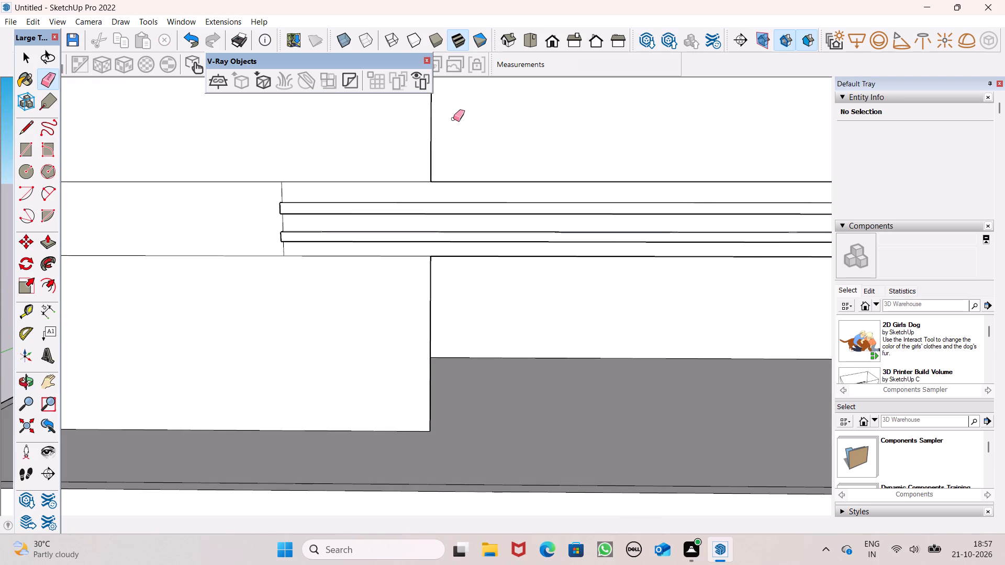
scroll(453, 146, down, 1)
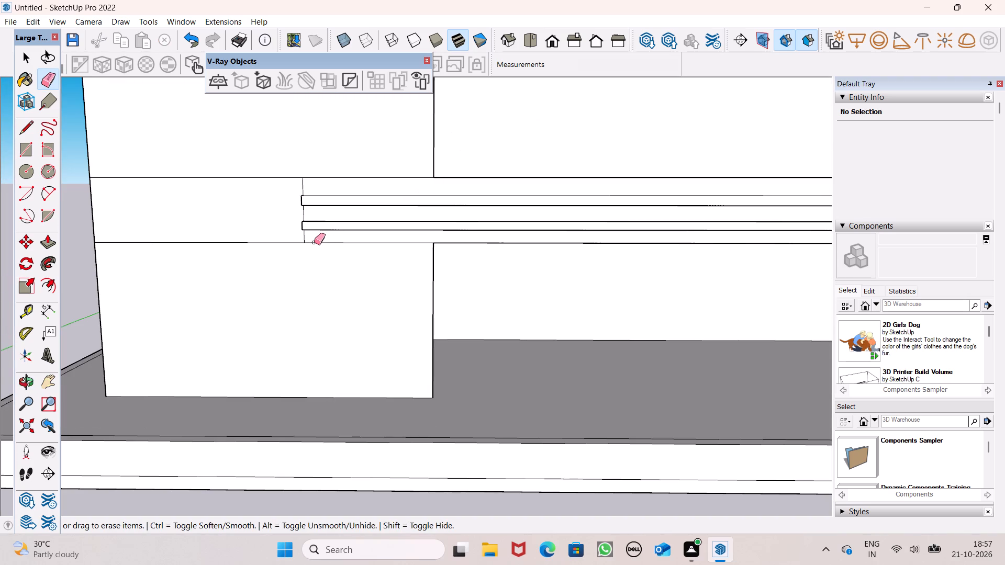
key(space)
scroll(314, 242, down, 1)
scroll(359, 243, down, 1)
middle_drag(360, 243, 384, 198)
scroll(385, 195, down, 4)
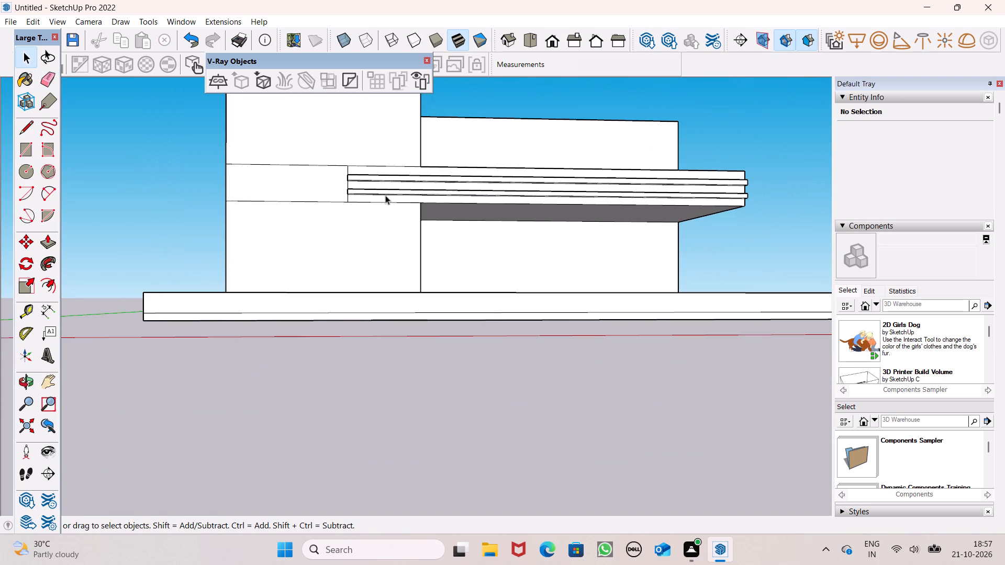
scroll(420, 157, up, 1)
scroll(427, 171, down, 4)
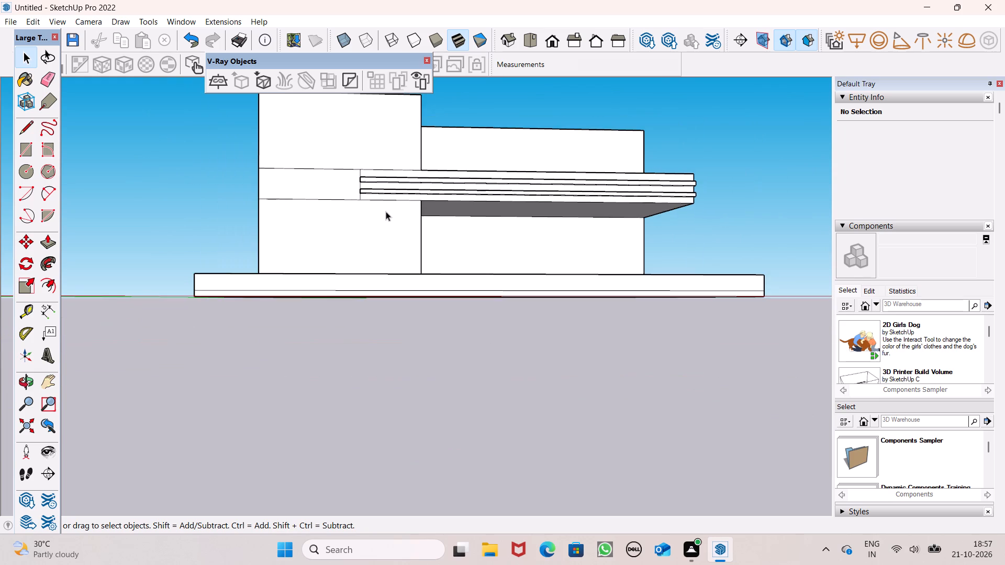
scroll(393, 169, up, 4)
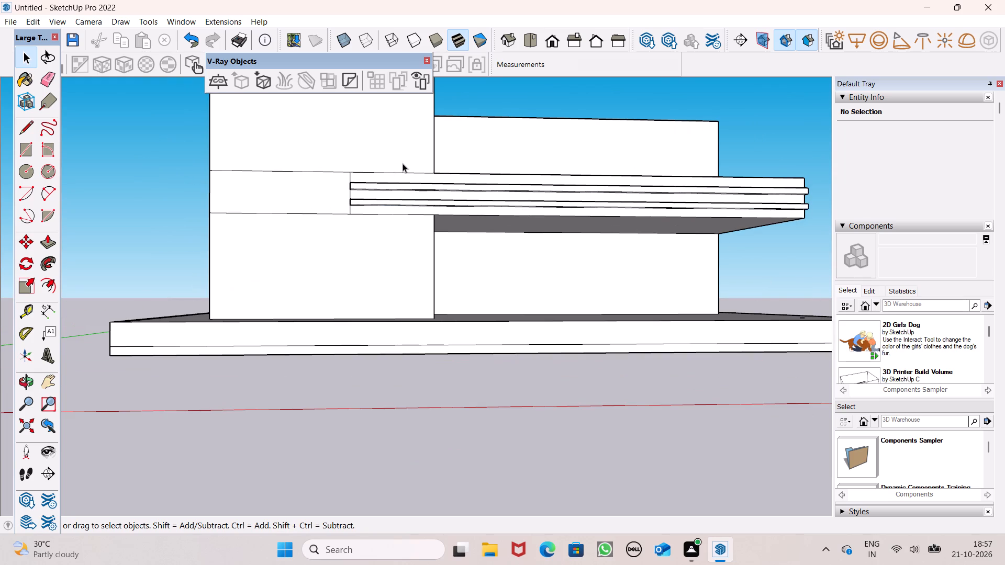
middle_drag(401, 190, 411, 274)
scroll(411, 254, down, 5)
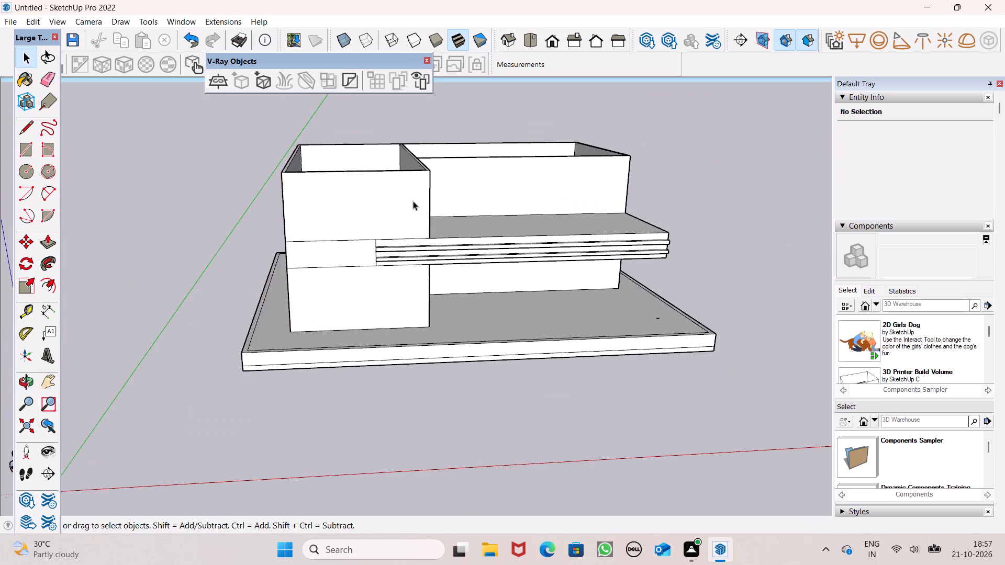
scroll(413, 201, up, 6)
scroll(430, 220, down, 3)
middle_drag(413, 219, 398, 220)
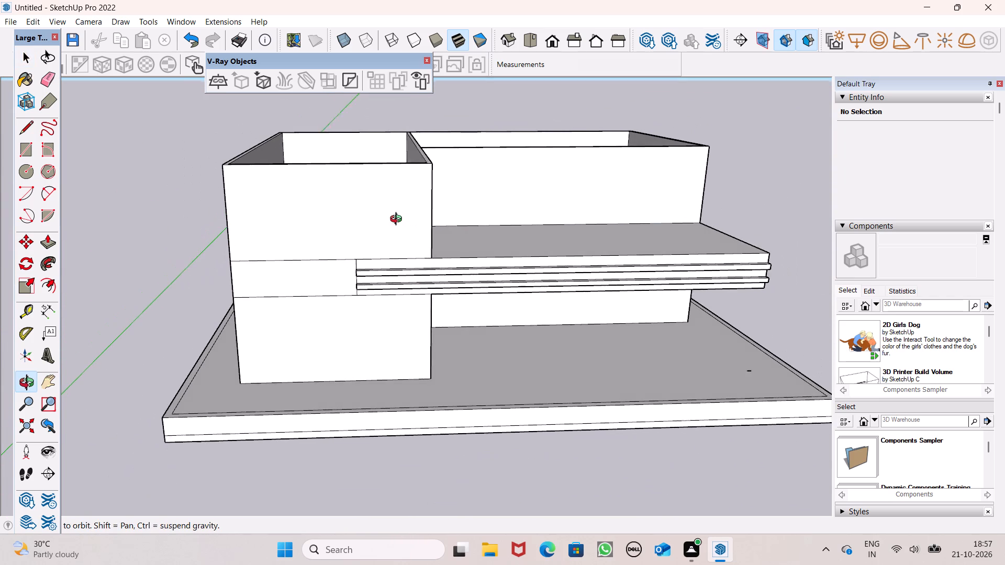
middle_drag(398, 220, 390, 220)
scroll(376, 216, down, 4)
middle_drag(375, 218, 340, 318)
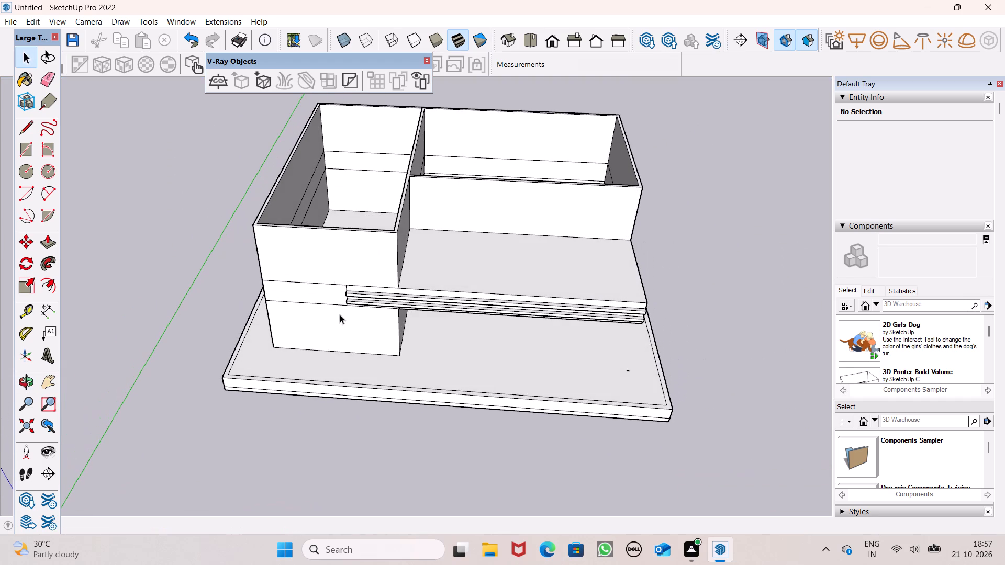
scroll(347, 232, up, 5)
scroll(347, 232, down, 3)
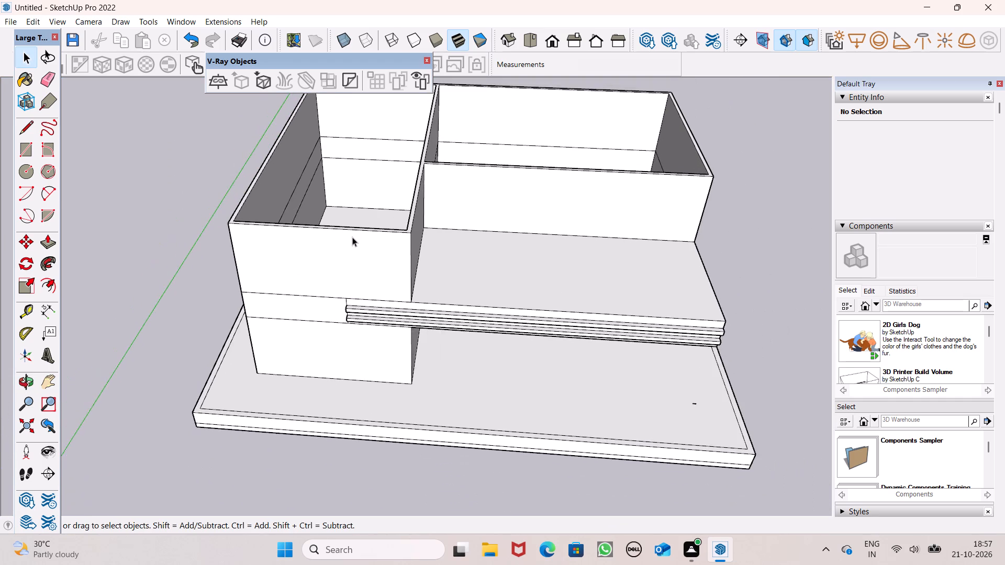
middle_drag(352, 237, 367, 295)
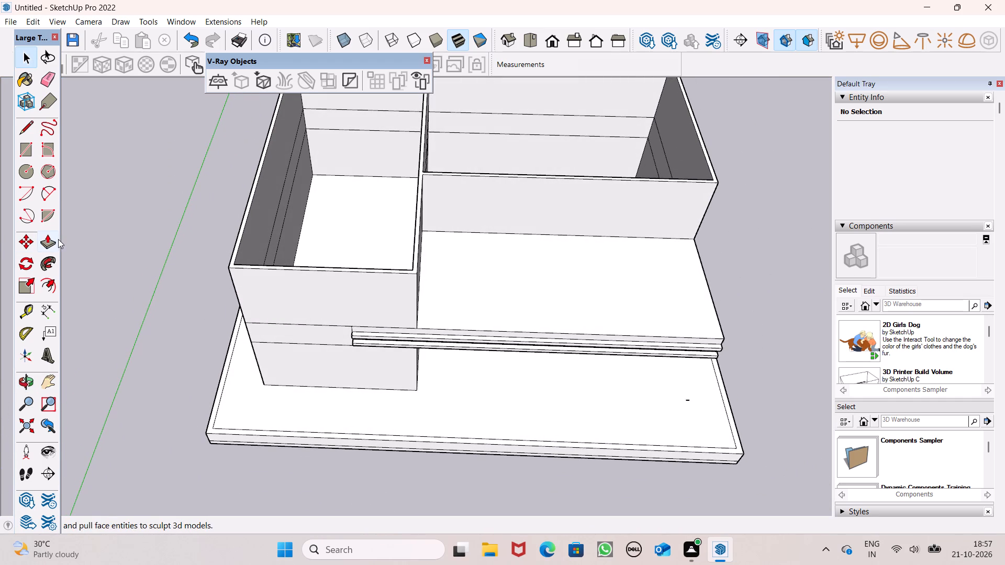
Push/Pull the top rim of the upper-storey walls upward by 3'.
click(50, 243)
scroll(395, 242, up, 4)
scroll(395, 242, down, 5)
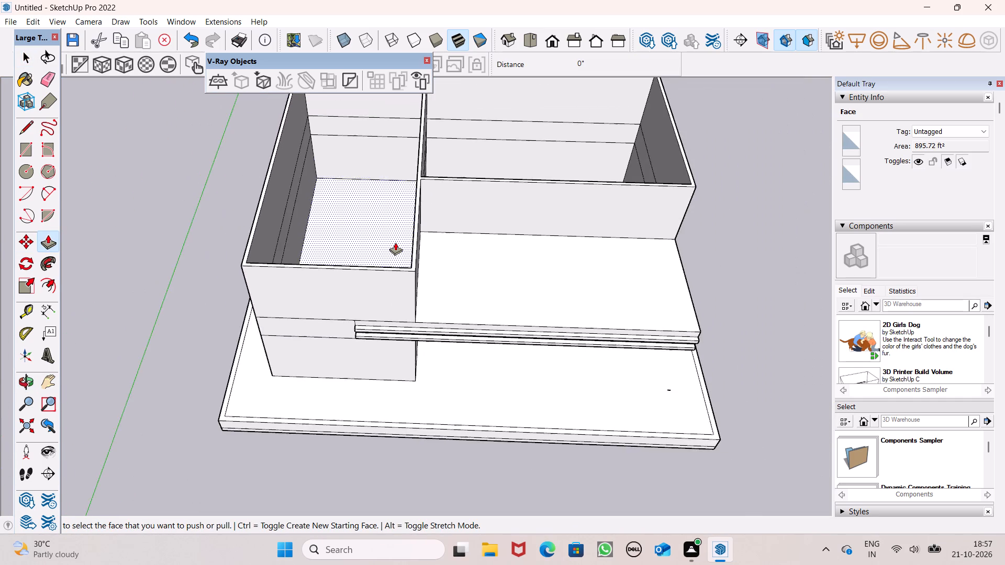
scroll(396, 242, down, 4)
middle_drag(397, 252, 403, 303)
scroll(409, 291, up, 7)
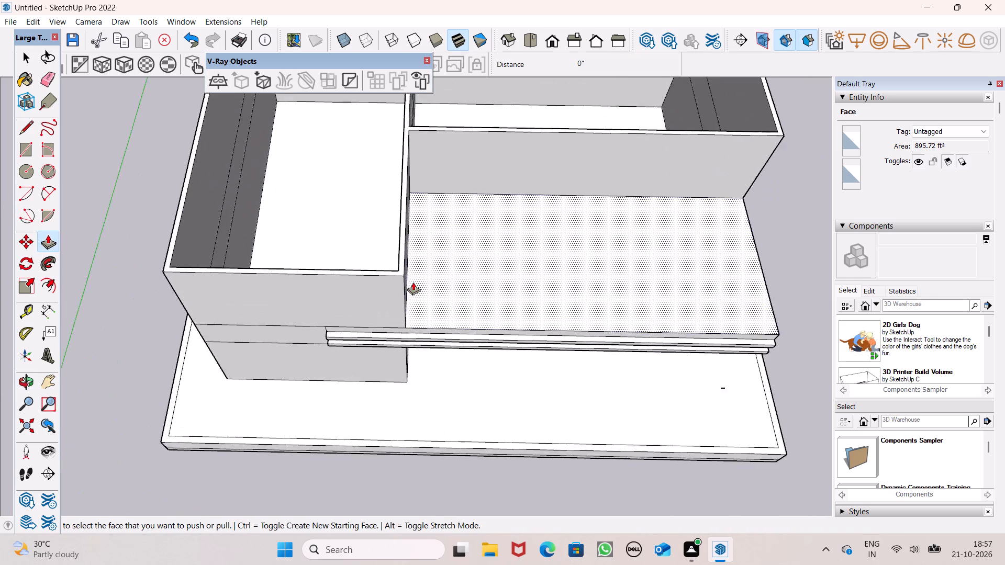
scroll(413, 282, down, 3)
middle_drag(415, 281, 416, 260)
scroll(416, 256, up, 6)
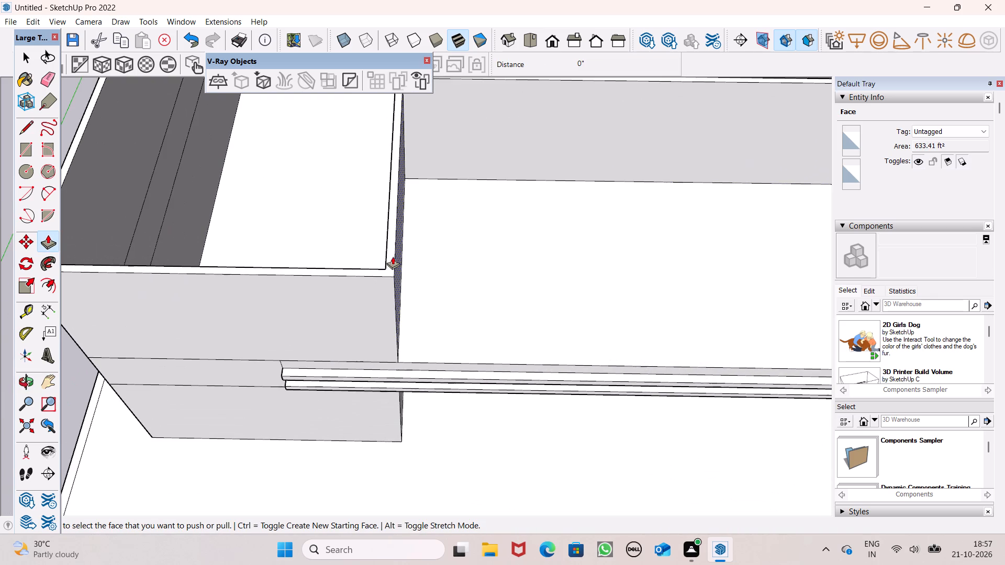
scroll(392, 256, up, 1)
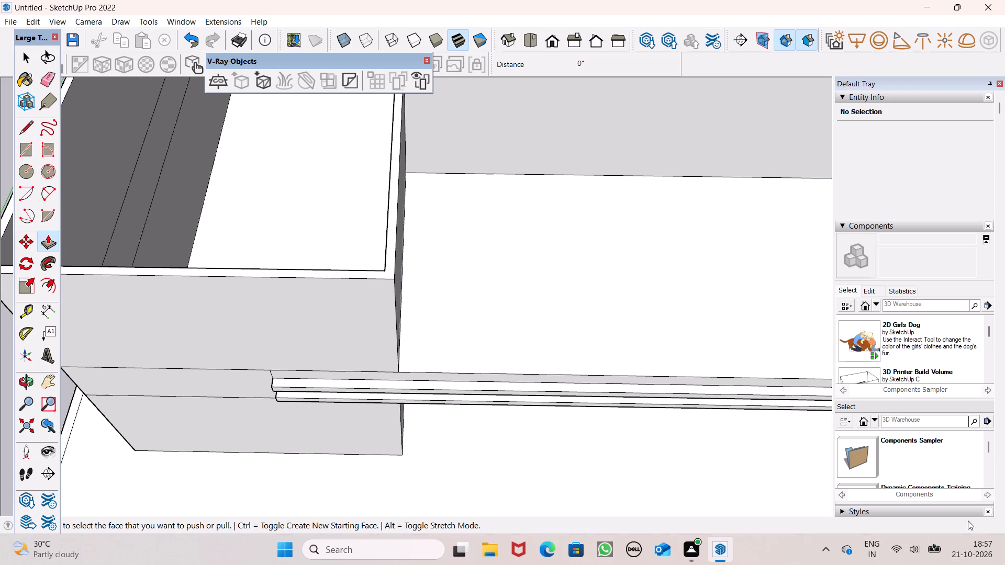
scroll(239, 274, down, 1)
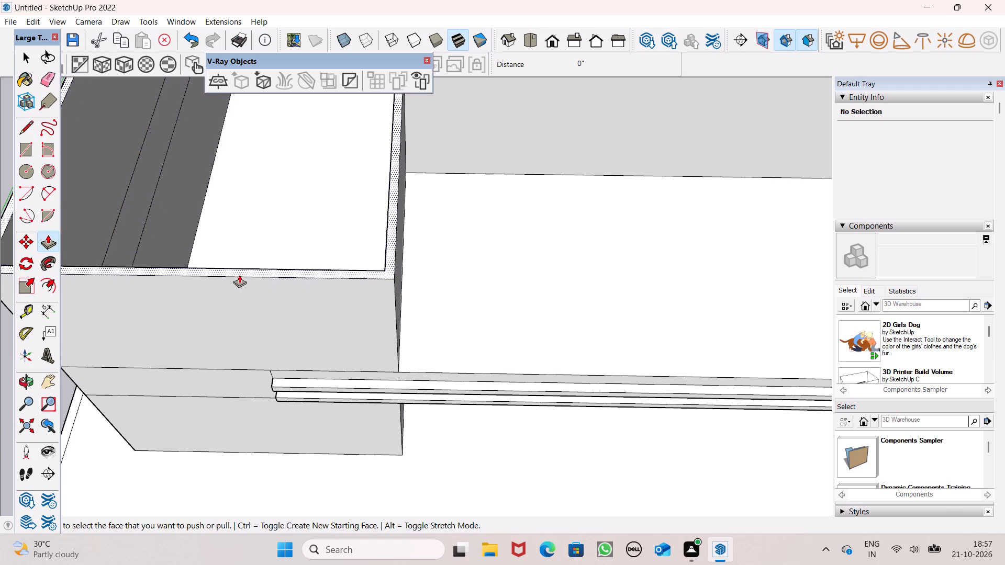
scroll(277, 325, down, 1)
scroll(418, 292, down, 1)
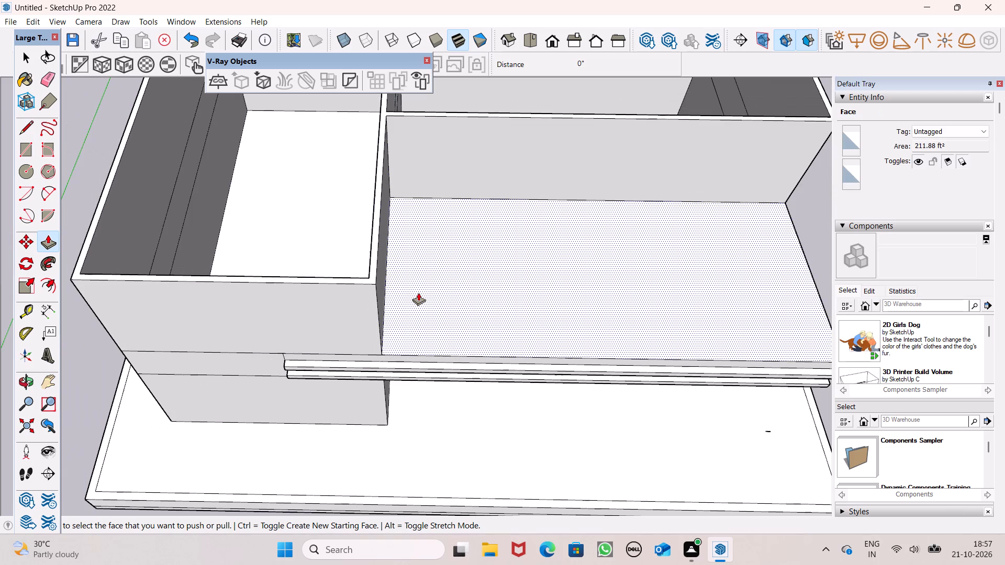
scroll(516, 287, down, 2)
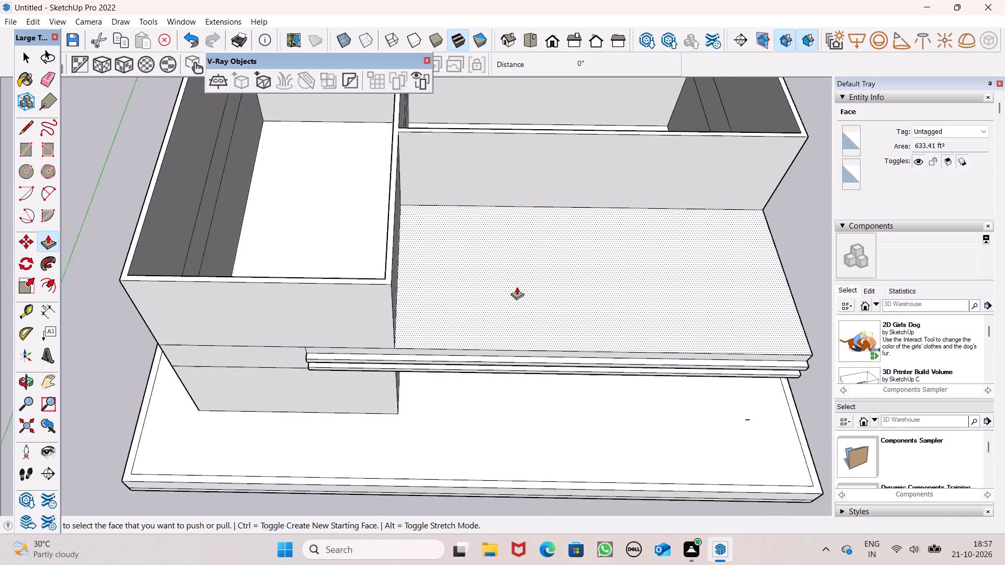
scroll(517, 287, down, 1)
middle_drag(520, 310, 542, 79)
scroll(430, 184, up, 1)
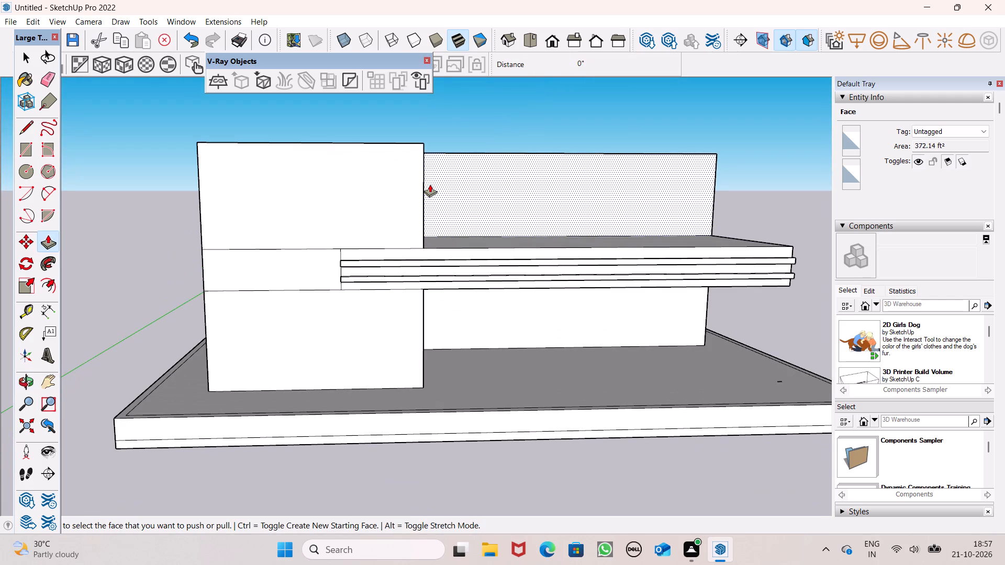
middle_drag(424, 223, 600, 359)
scroll(497, 363, up, 6)
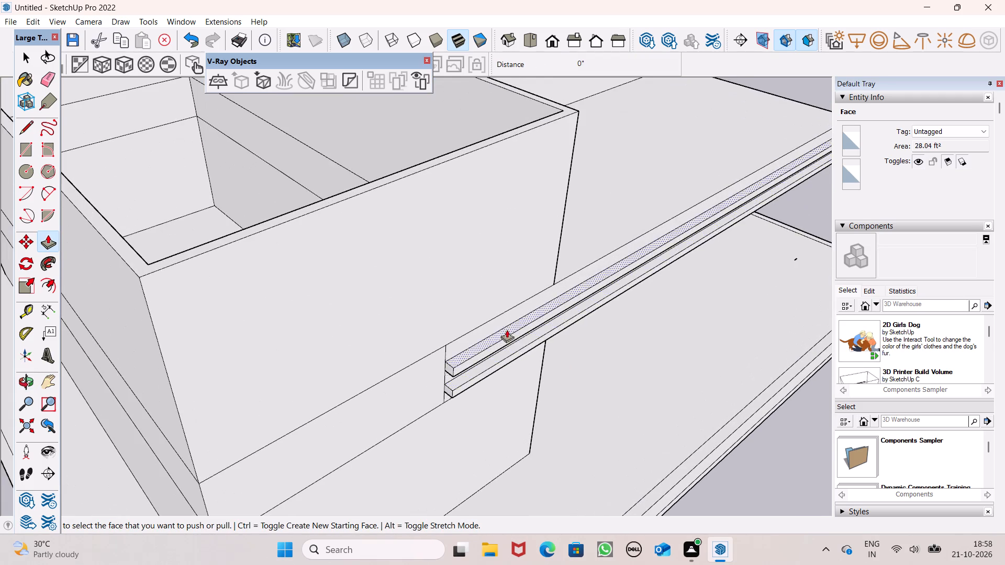
scroll(521, 306, down, 2)
middle_drag(561, 327, 421, 357)
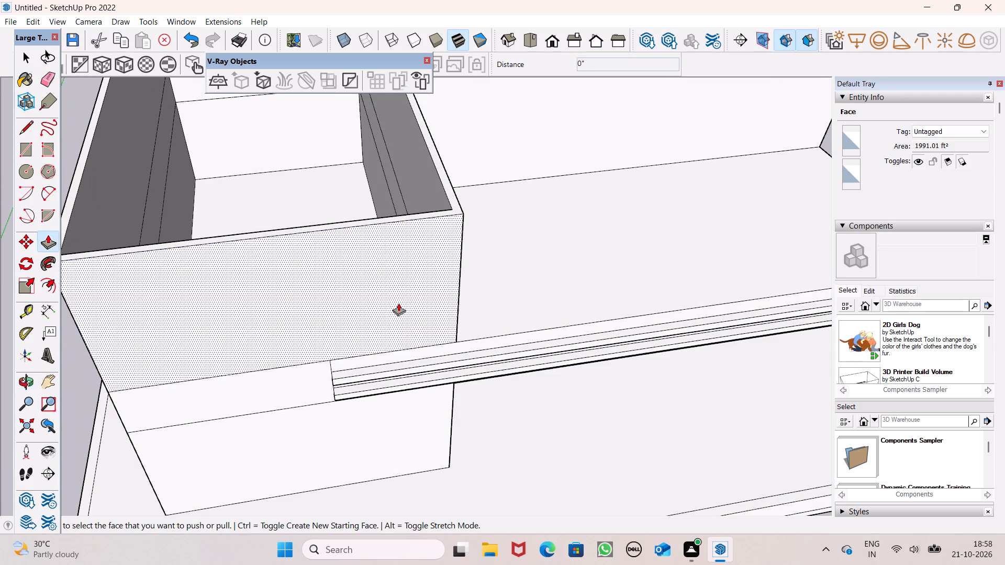
scroll(399, 301, down, 1)
middle_drag(404, 295, 402, 311)
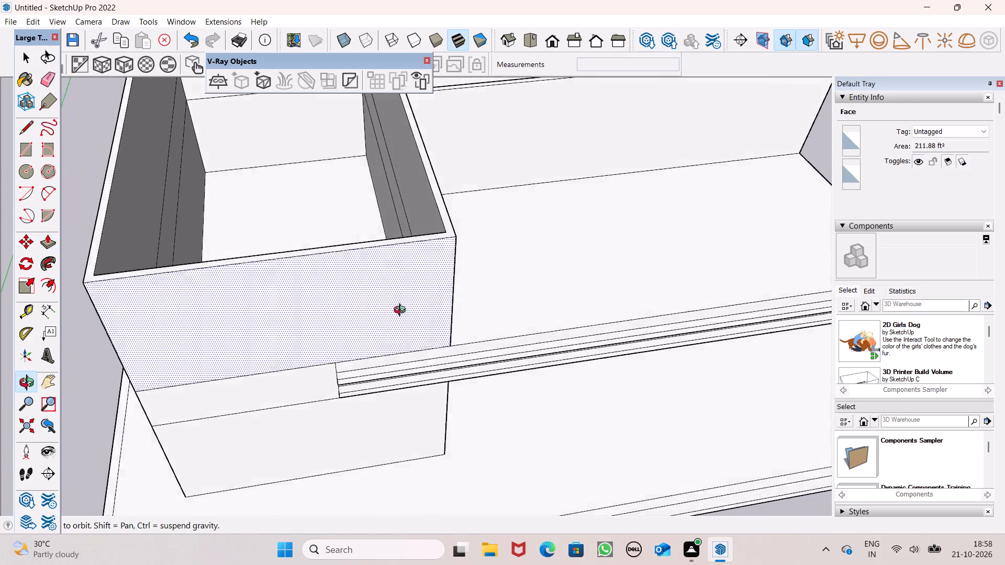
middle_drag(402, 311, 404, 312)
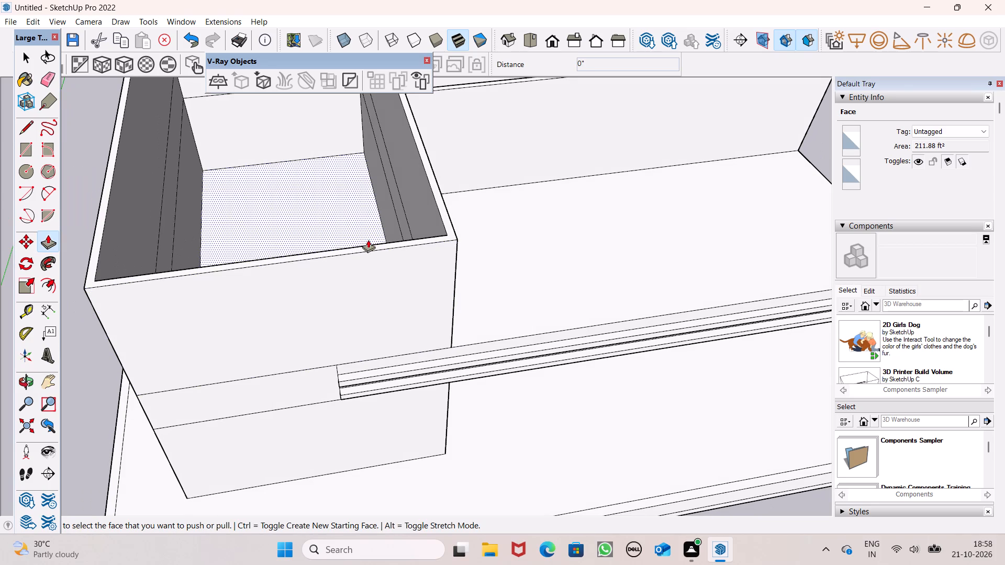
middle_drag(376, 266, 375, 285)
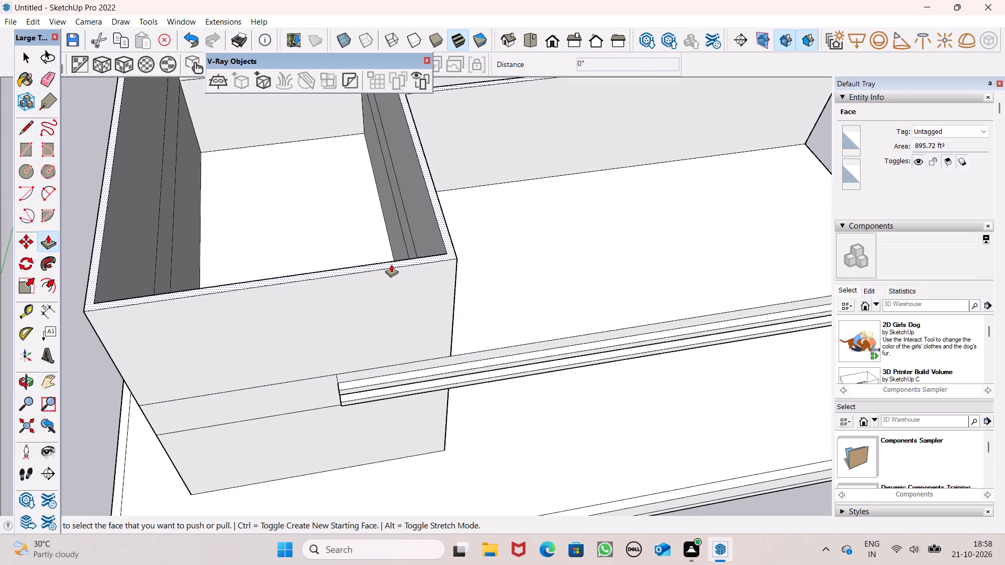
drag(400, 262, 401, 262)
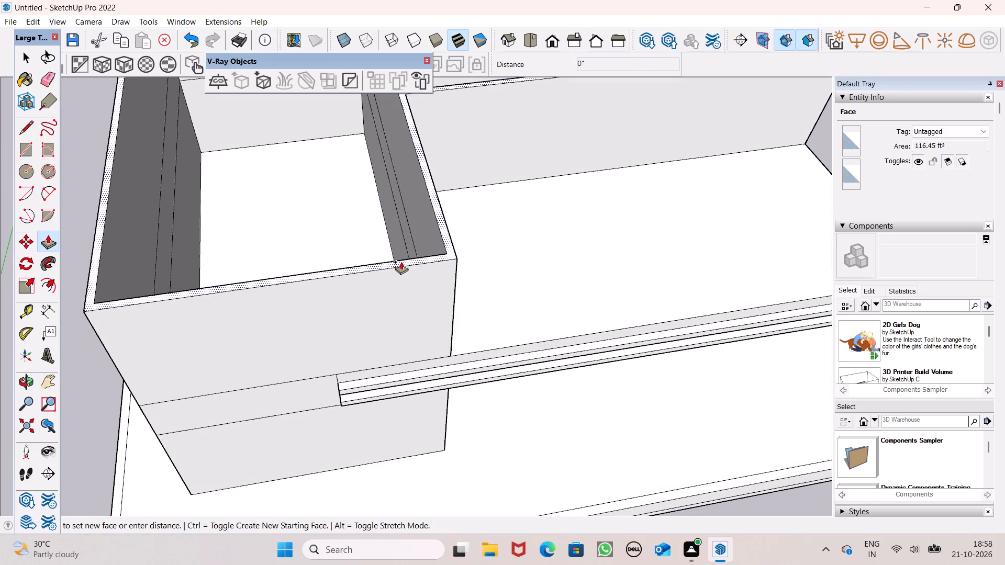
drag(401, 262, 397, 205)
text(3')
key(Return)
Push/Pull the 3' top band above the recessed wall outward 17' 1/4" to line up with the narrow bay's front.
scroll(397, 205, down, 1)
middle_drag(454, 238, 356, 196)
drag(454, 238, 367, 196)
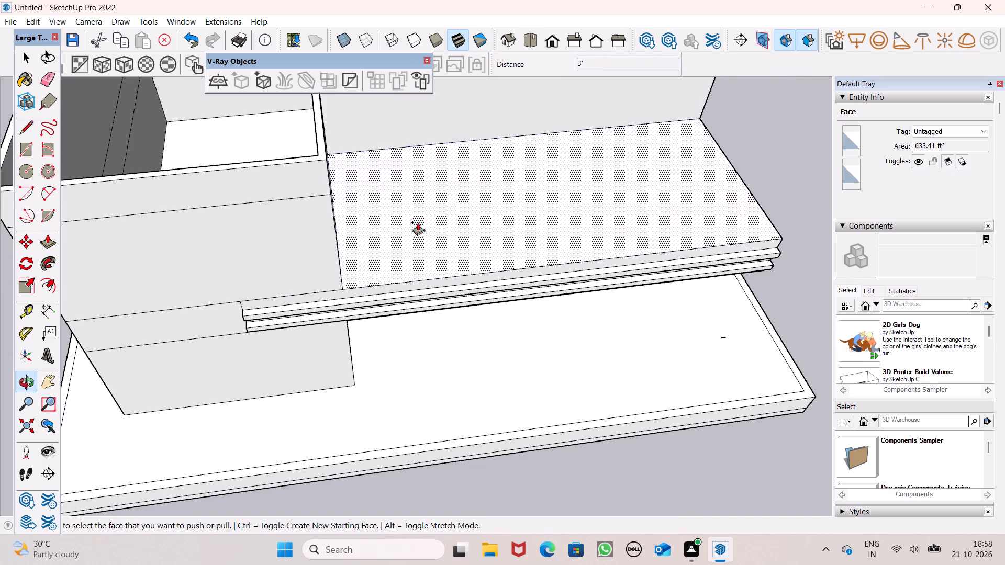
scroll(463, 243, down, 5)
middle_drag(626, 288, 573, 236)
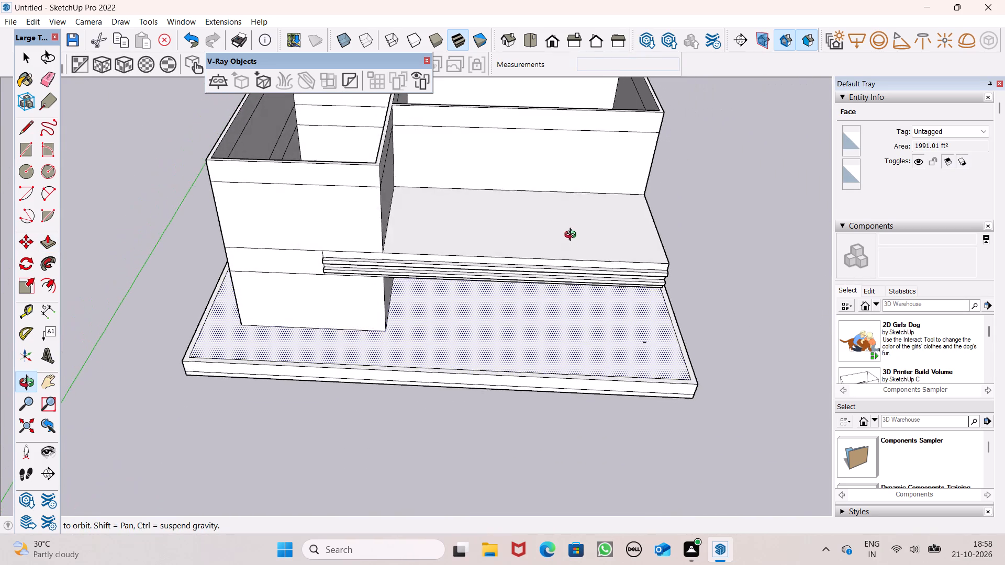
middle_drag(573, 236, 575, 234)
scroll(528, 280, down, 2)
middle_drag(513, 276, 584, 227)
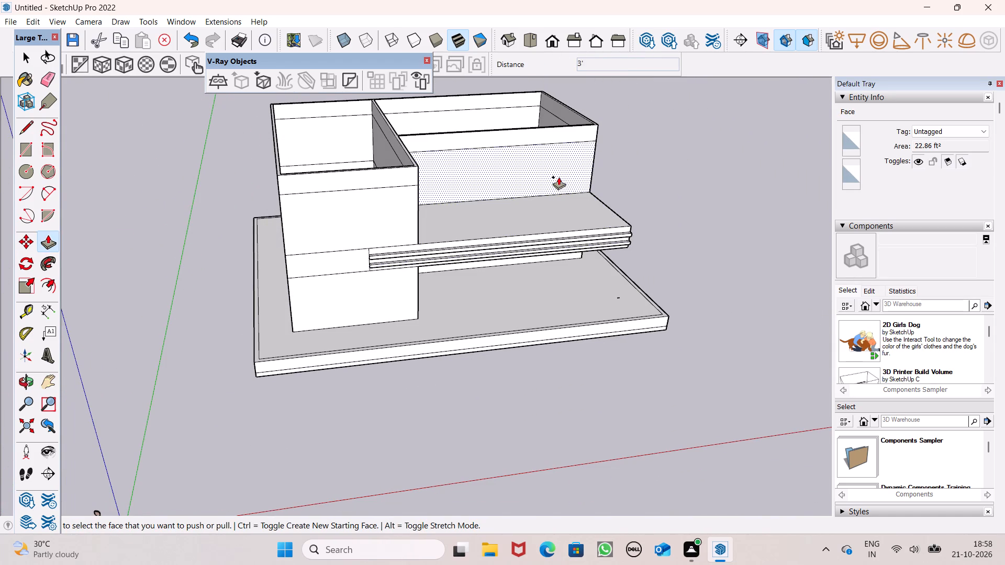
scroll(559, 177, up, 1)
scroll(470, 192, up, 5)
scroll(470, 192, down, 2)
middle_drag(477, 208, 473, 228)
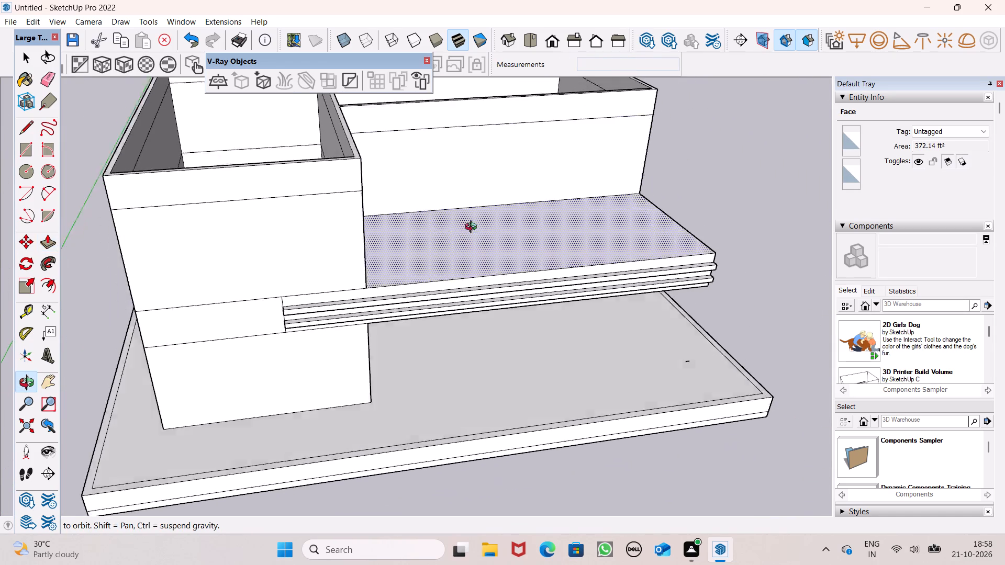
middle_drag(473, 228, 437, 230)
drag(394, 119, 338, 189)
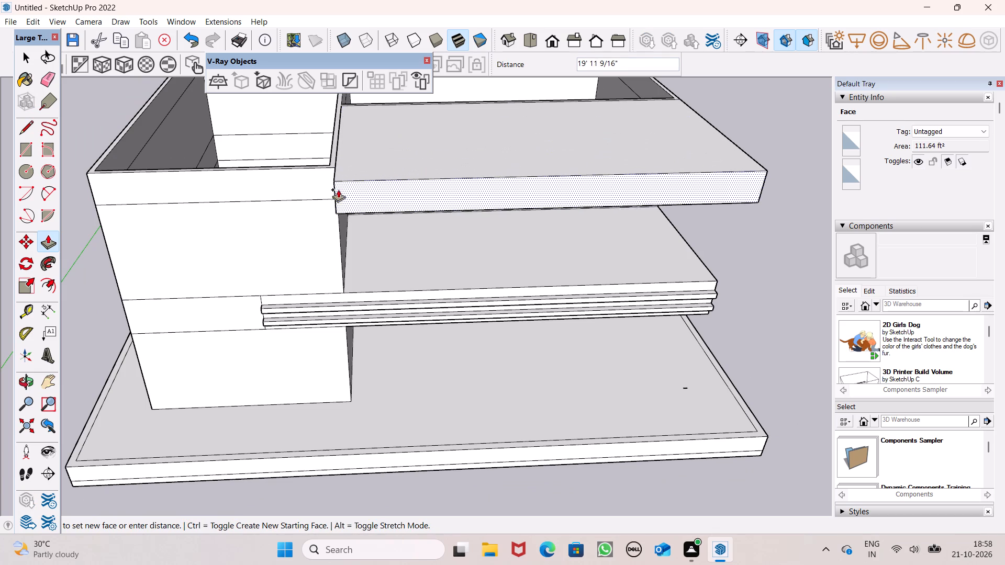
drag(338, 189, 325, 179)
Examine the new roof overhang beside the narrow bay from above and from the front.
scroll(410, 195, down, 4)
middle_drag(416, 245, 243, 392)
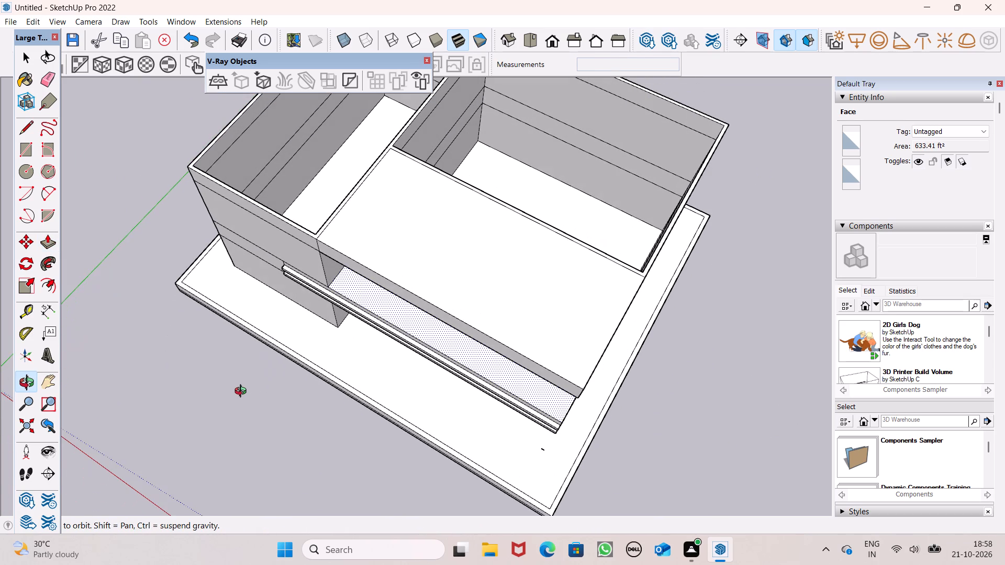
middle_drag(243, 392, 241, 389)
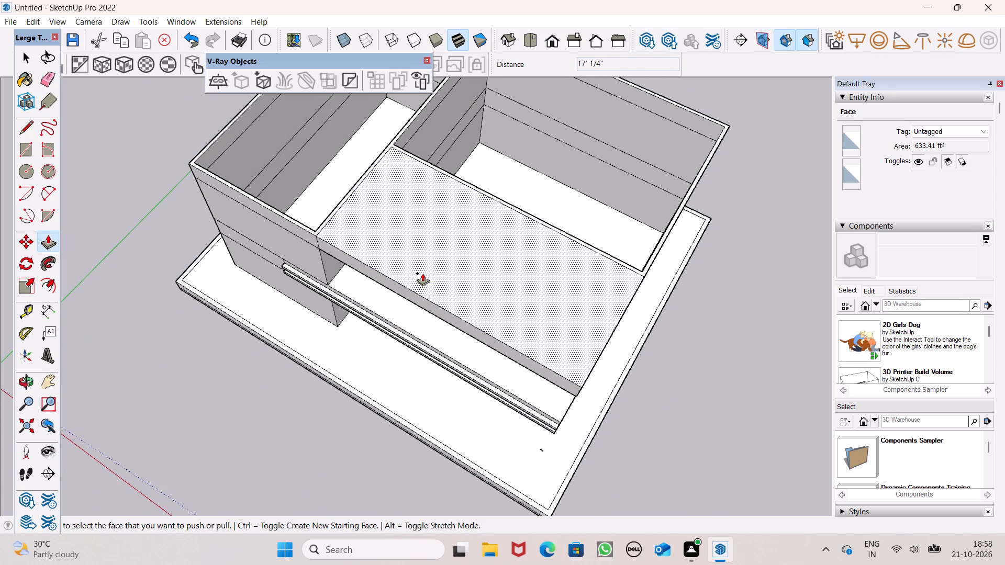
scroll(424, 272, down, 1)
middle_drag(424, 272, 574, 121)
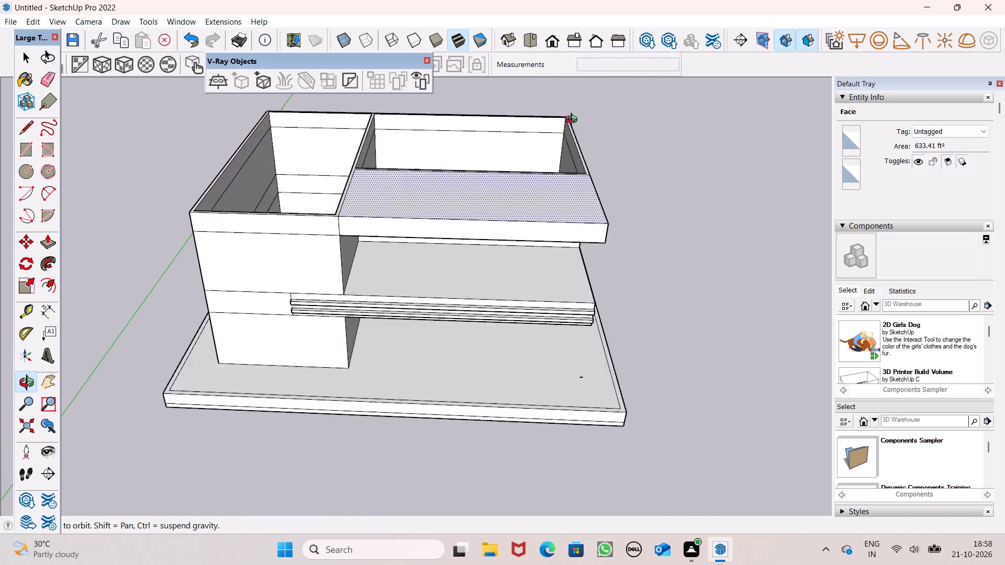
middle_drag(574, 121, 595, 77)
scroll(636, 142, down, 5)
scroll(311, 159, up, 5)
scroll(424, 165, up, 1)
middle_drag(424, 165, 392, 107)
scroll(284, 164, down, 4)
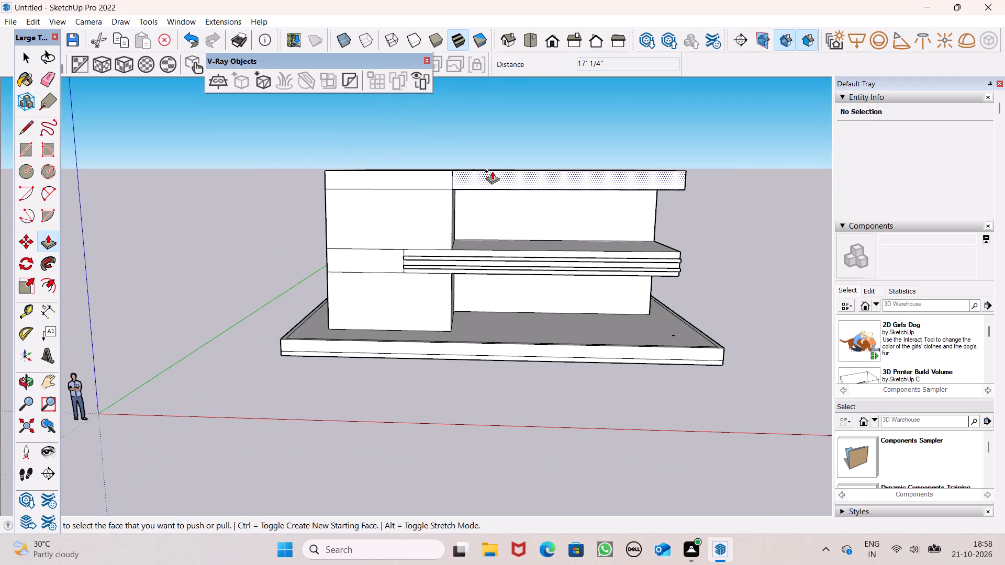
scroll(682, 171, up, 1)
scroll(393, 166, down, 2)
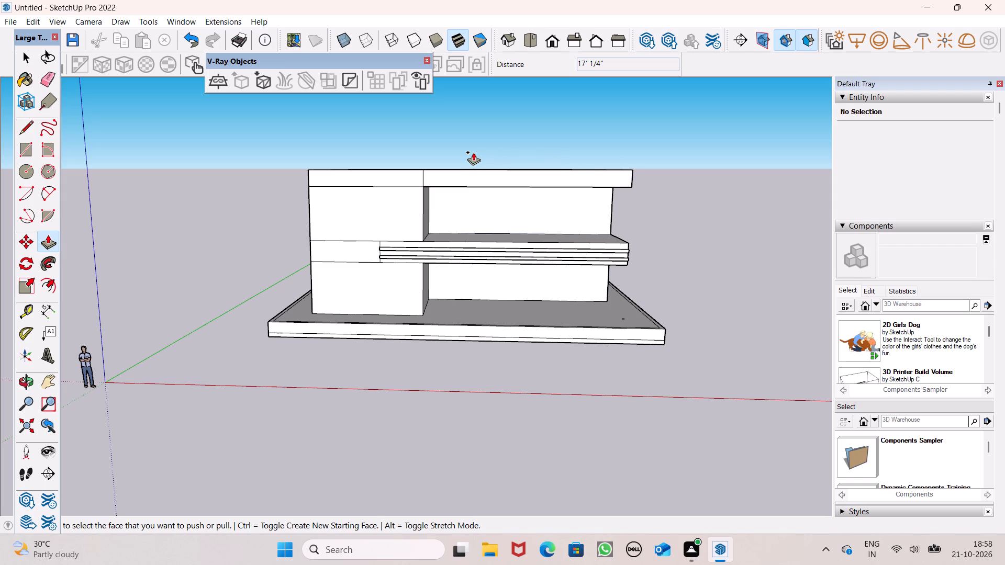
middle_drag(487, 198, 485, 220)
scroll(650, 159, up, 1)
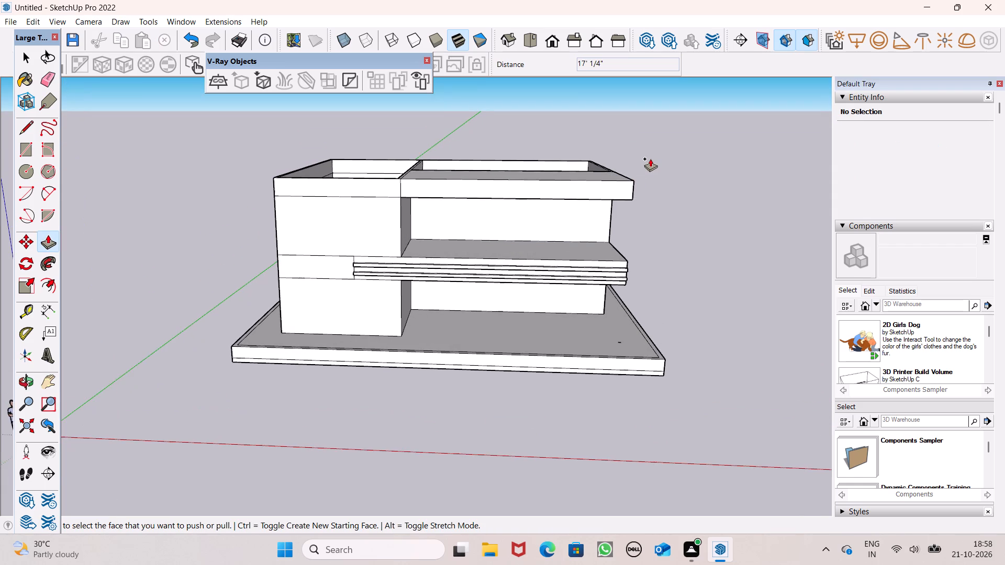
scroll(650, 159, up, 2)
scroll(383, 132, up, 4)
scroll(380, 131, down, 2)
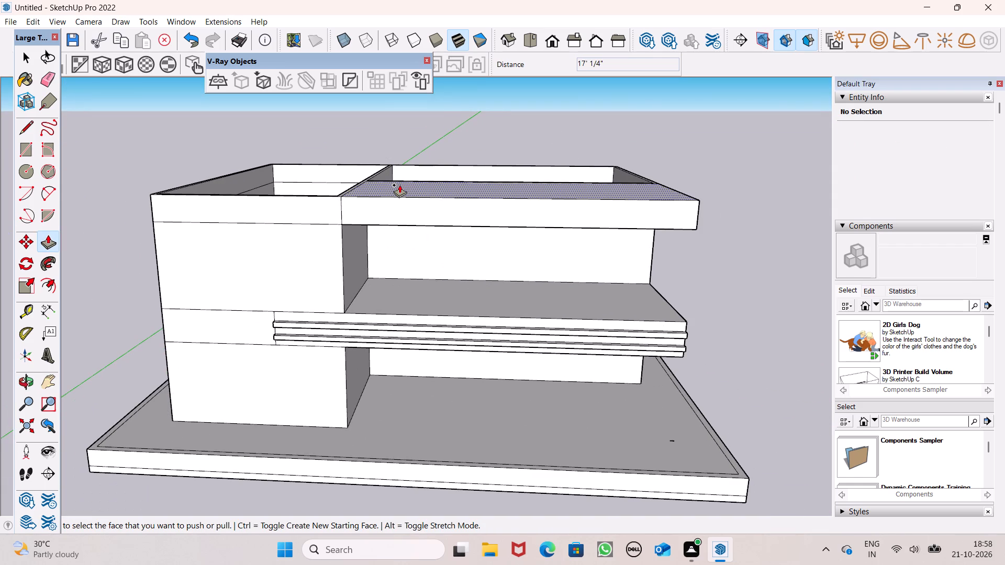
middle_drag(408, 223, 438, 265)
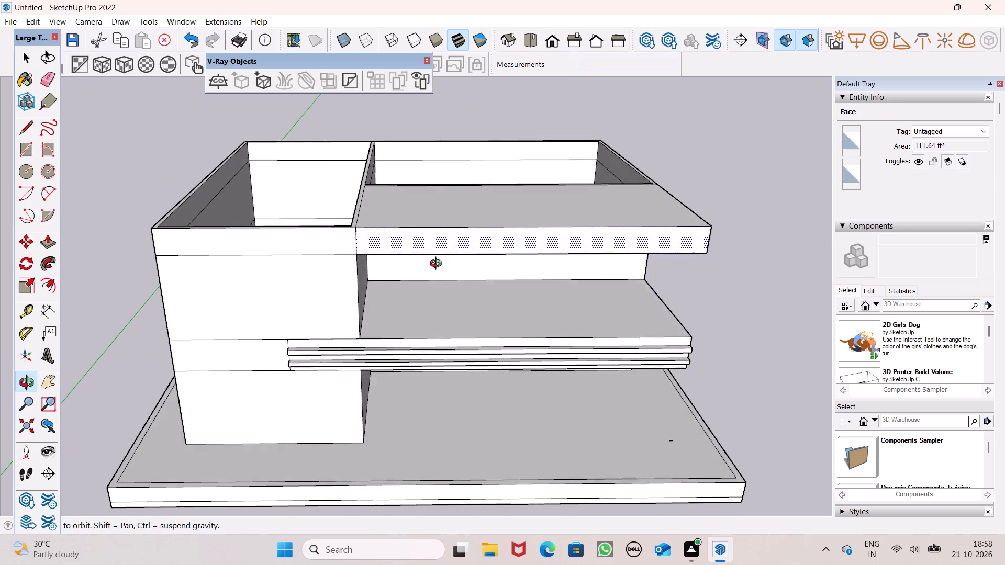
middle_drag(438, 265, 445, 217)
scroll(522, 156, down, 7)
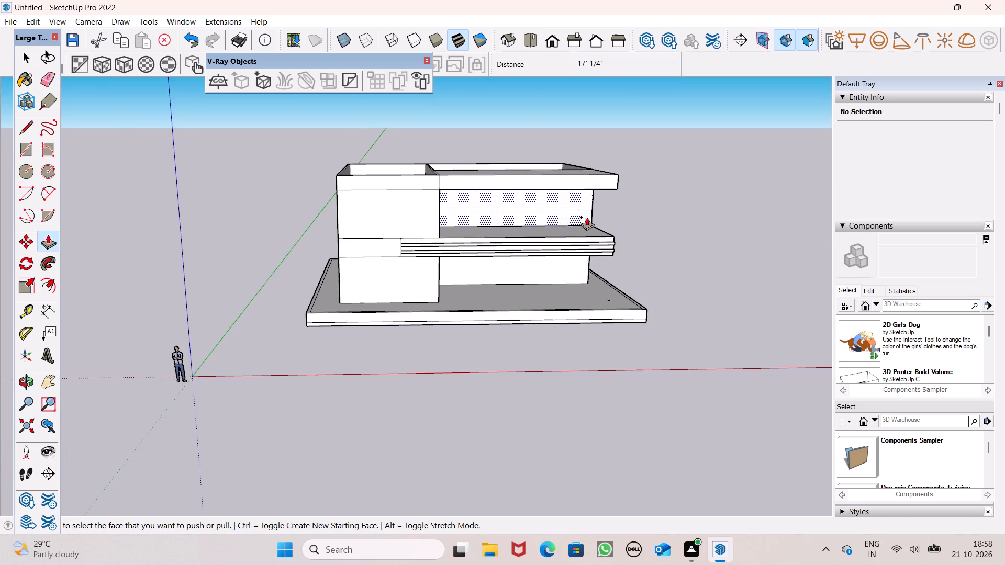
Erase the vertical edge between the narrow bay's top band and the front of the roof overhang.
middle_drag(586, 217, 595, 206)
scroll(524, 187, up, 4)
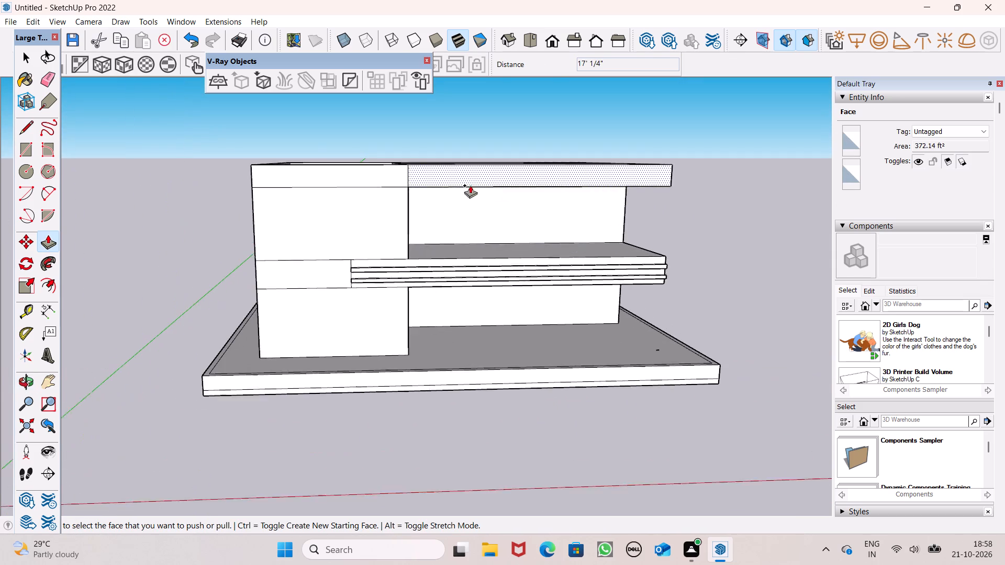
scroll(470, 185, up, 2)
click(48, 86)
scroll(340, 211, up, 4)
drag(435, 158, 416, 159)
Push/Pull a copy of the roof overhang's top face down about 5 11/16" to mark a line along its front.
scroll(459, 157, down, 4)
middle_drag(472, 182, 477, 249)
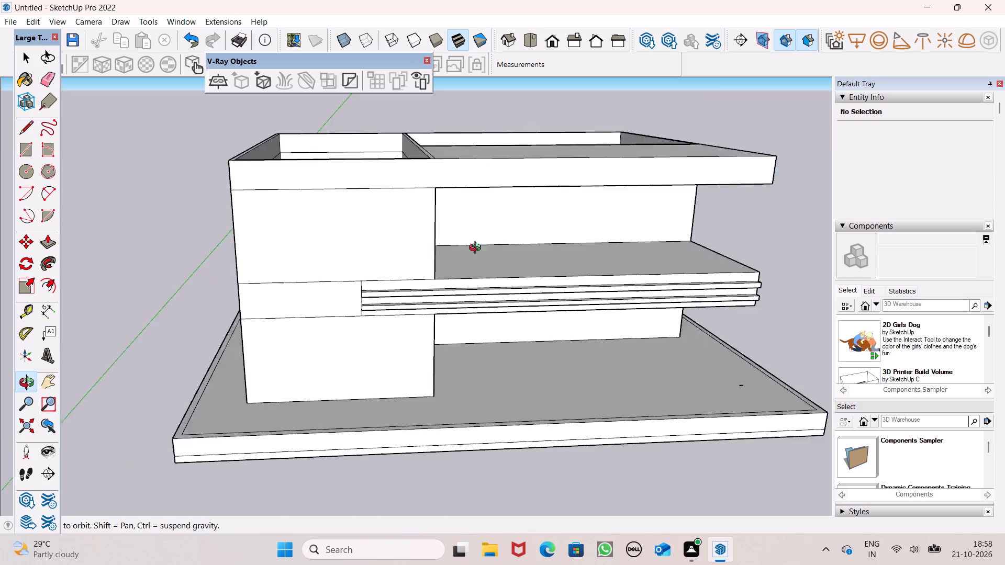
middle_drag(477, 249, 434, 221)
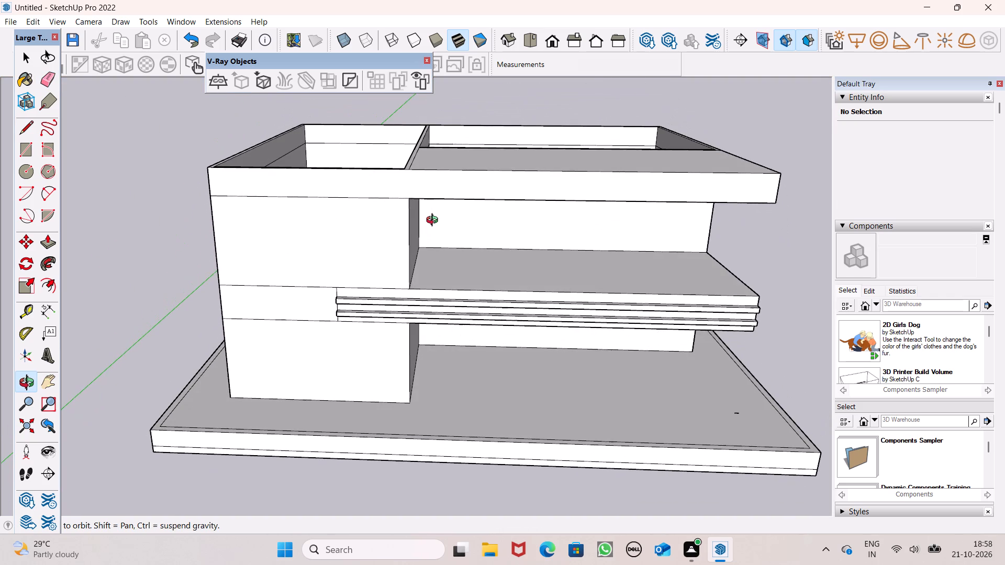
middle_drag(434, 221, 435, 227)
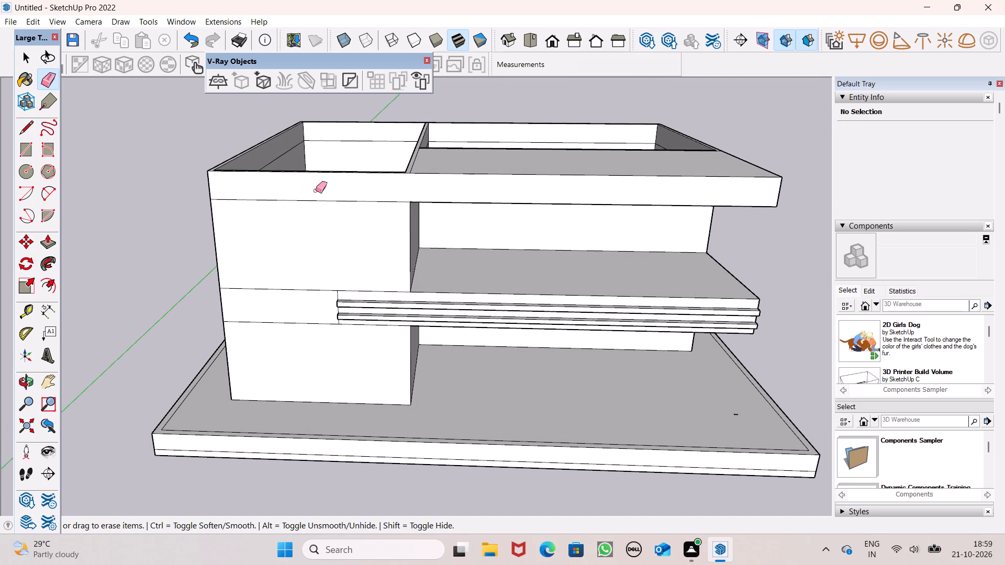
click(58, 247)
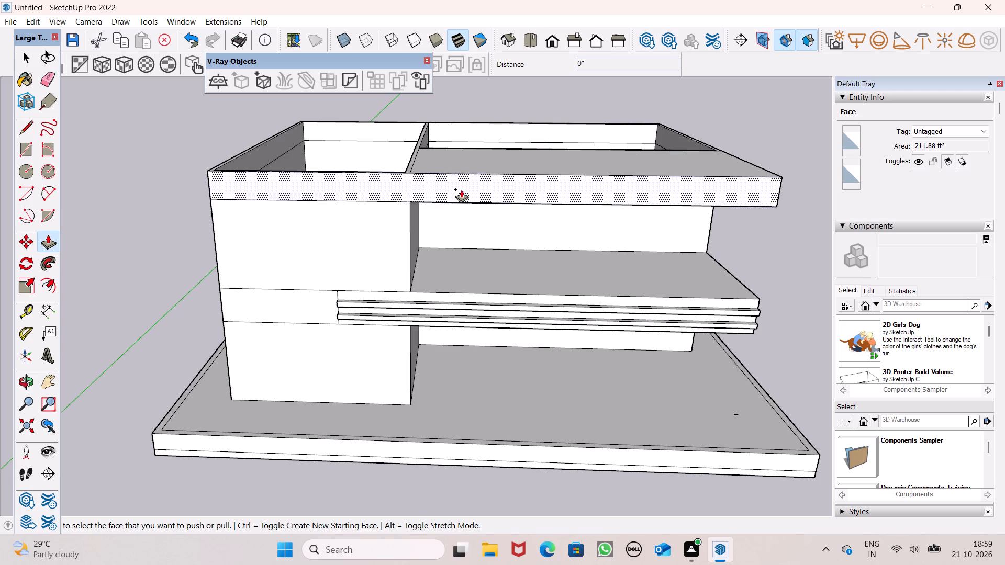
scroll(434, 163, up, 5)
middle_drag(452, 168, 483, 188)
scroll(449, 195, up, 3)
drag(444, 201, 444, 206)
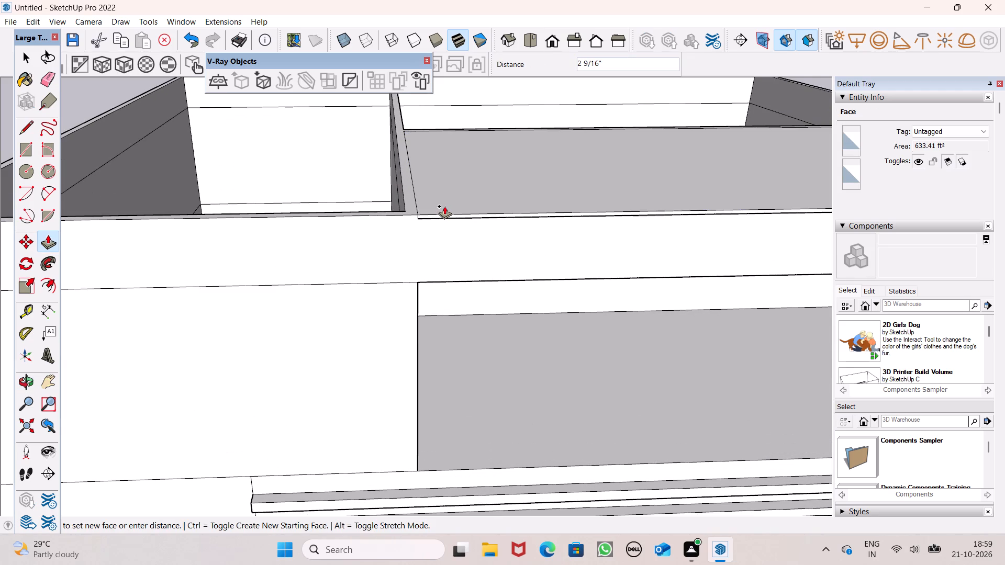
drag(444, 206, 445, 208)
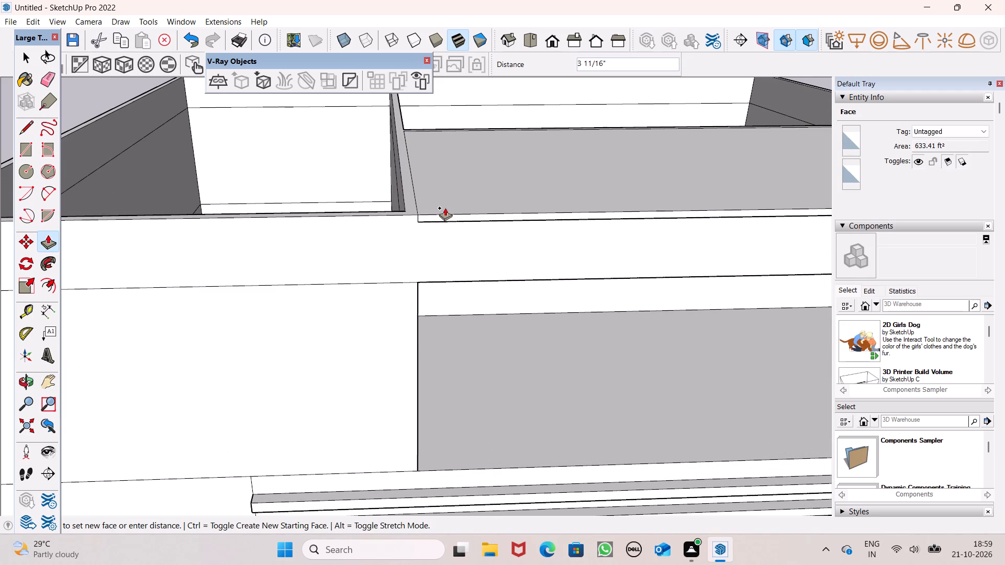
drag(445, 208, 445, 208)
drag(445, 208, 445, 212)
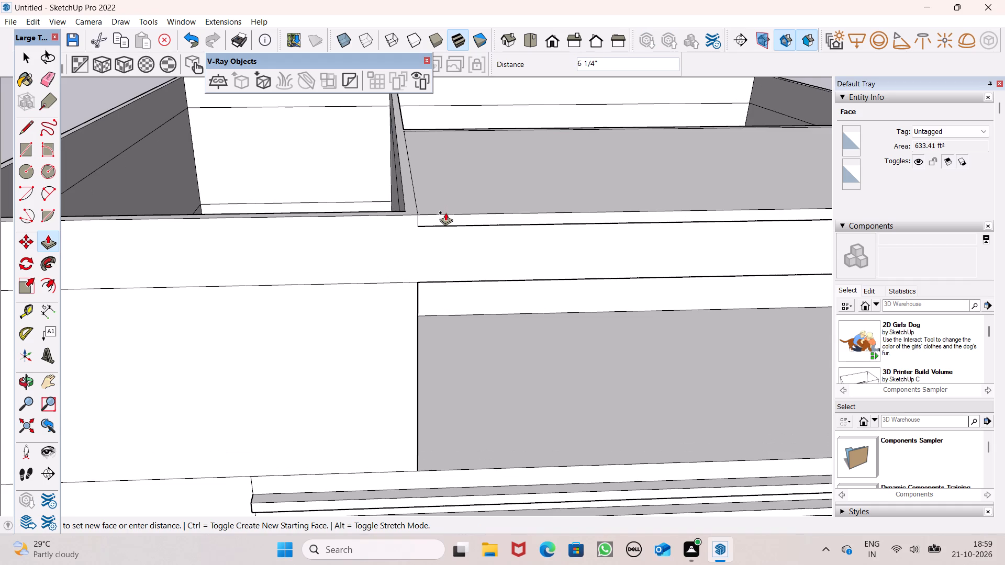
drag(445, 212, 444, 211)
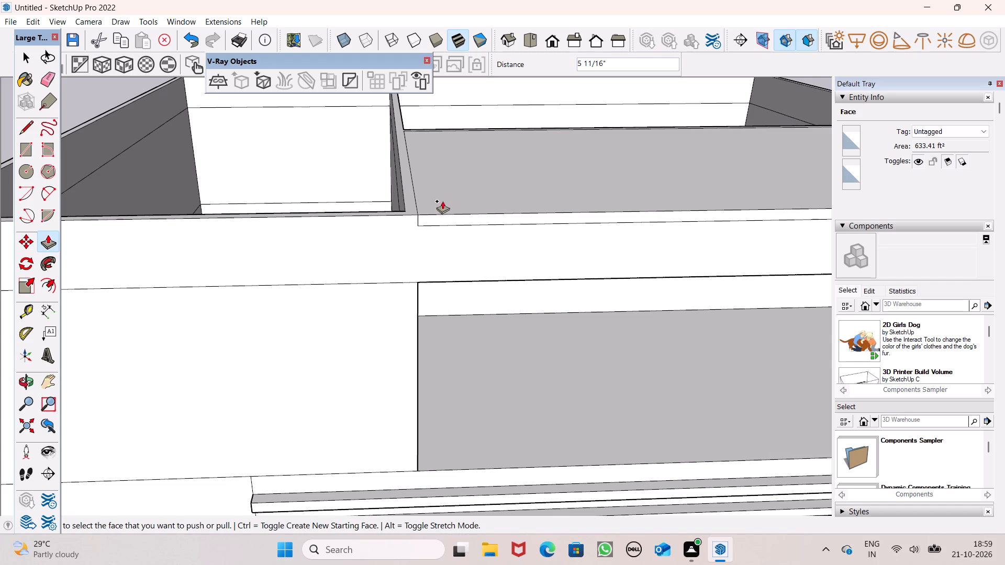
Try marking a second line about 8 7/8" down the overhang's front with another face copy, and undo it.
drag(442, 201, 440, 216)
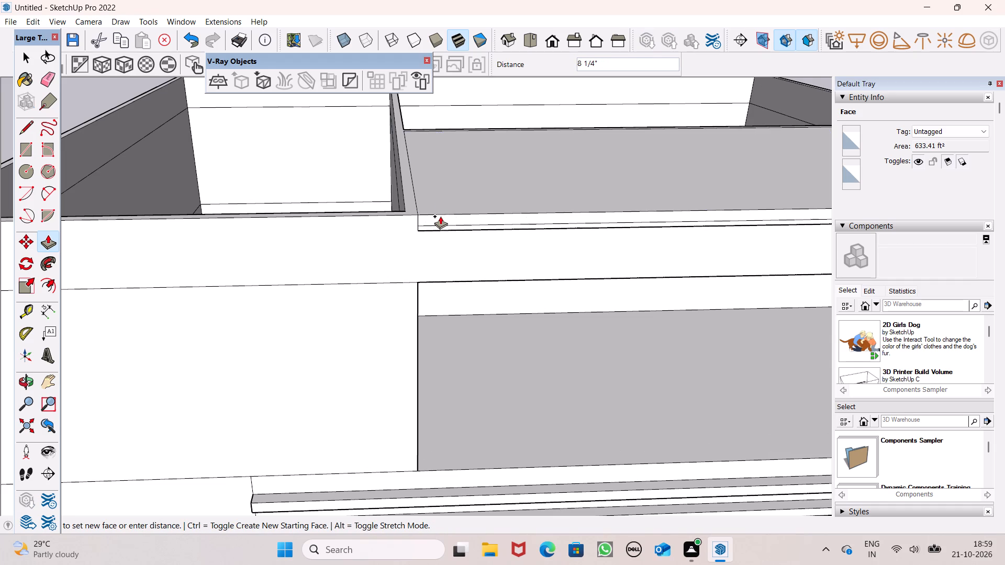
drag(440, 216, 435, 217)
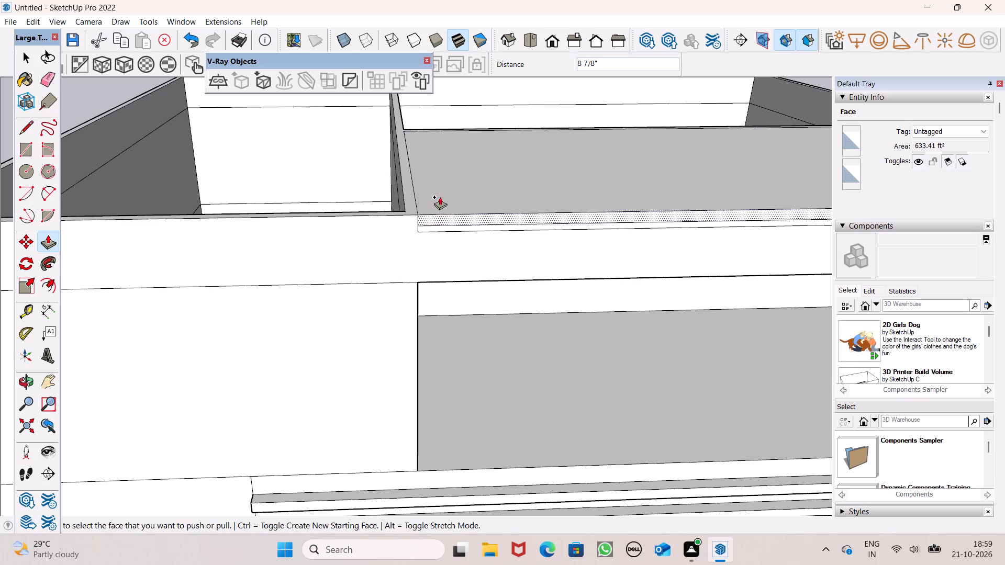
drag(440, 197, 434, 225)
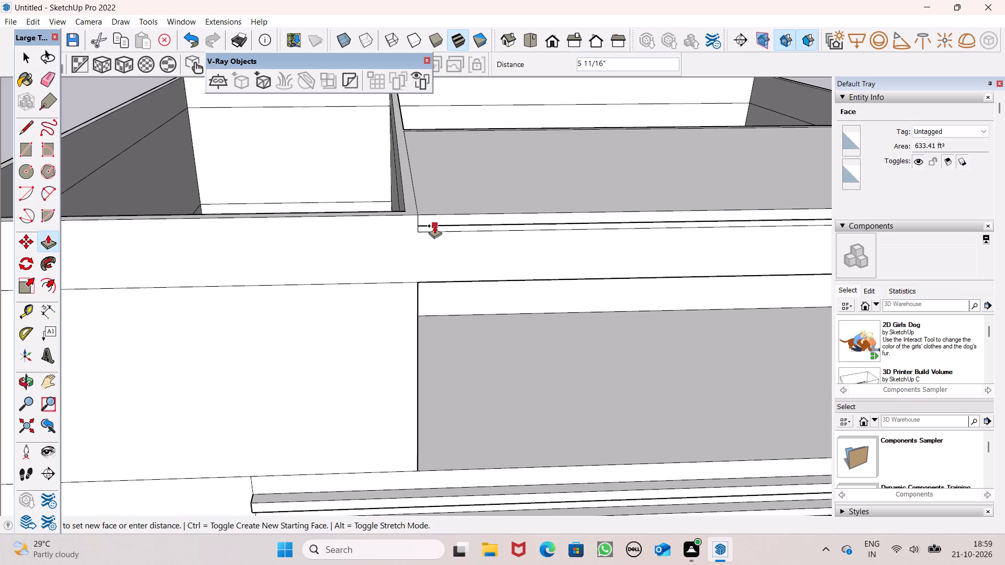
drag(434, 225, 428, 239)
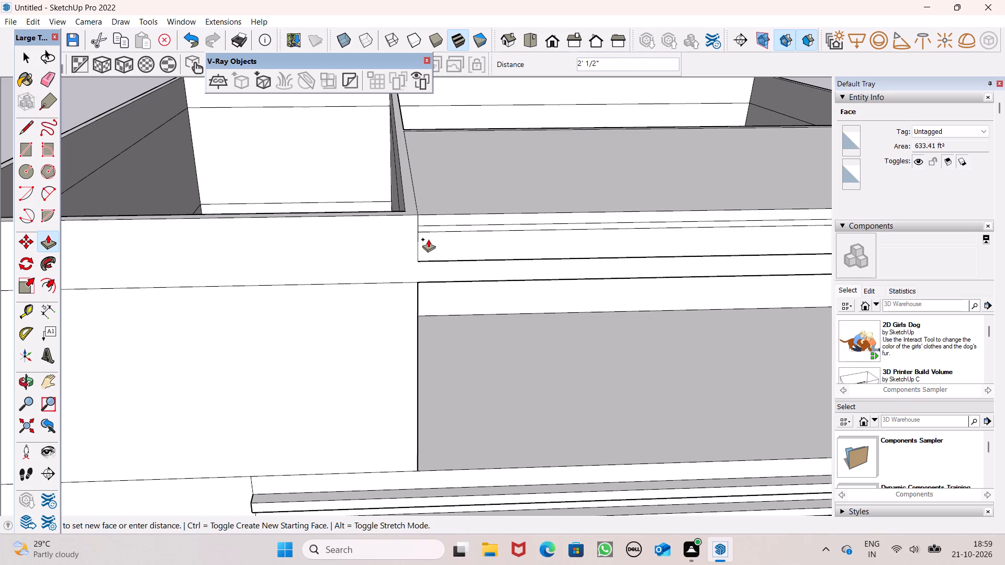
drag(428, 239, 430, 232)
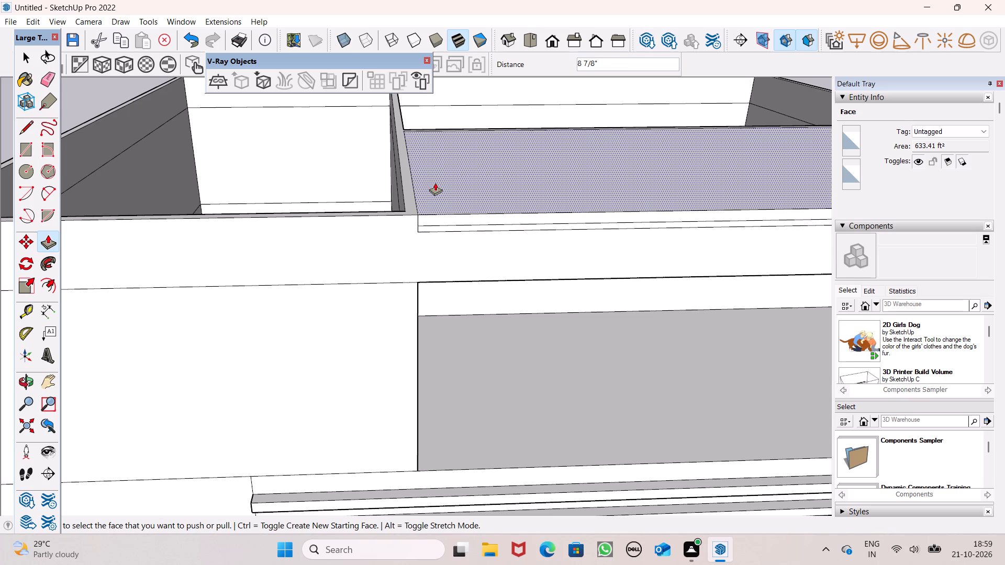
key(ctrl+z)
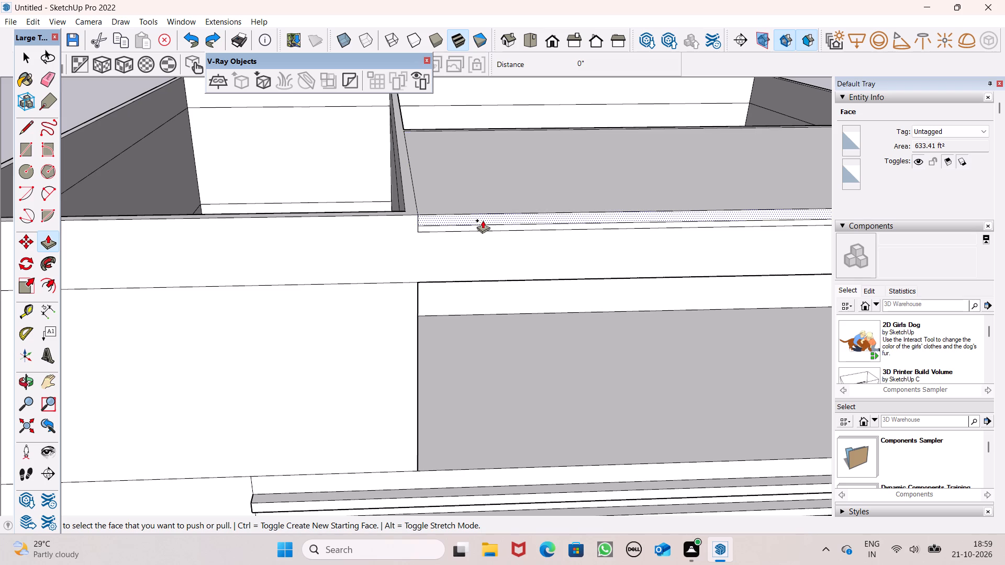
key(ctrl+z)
Push/Pull further copies of the overhang's top face to mark three more front lines, the lower two about 1' 8" and 2' down.
drag(480, 195, 482, 214)
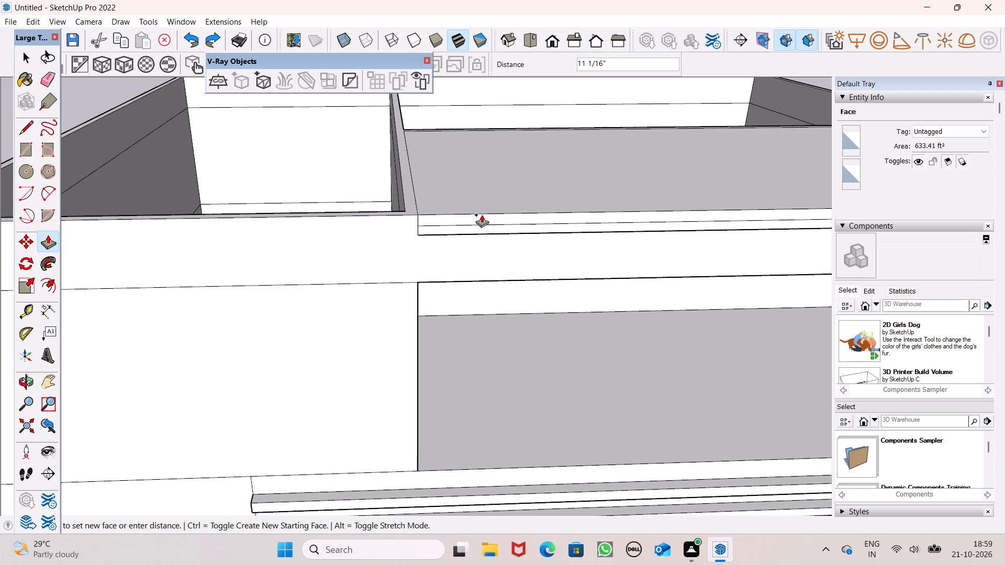
drag(482, 214, 482, 212)
drag(485, 198, 479, 227)
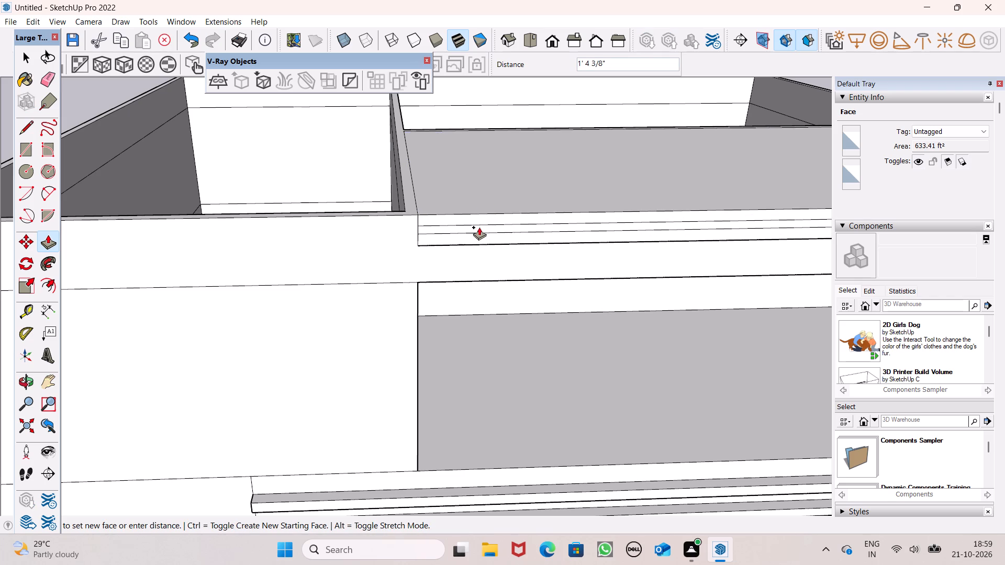
drag(479, 227, 478, 229)
drag(477, 198, 475, 222)
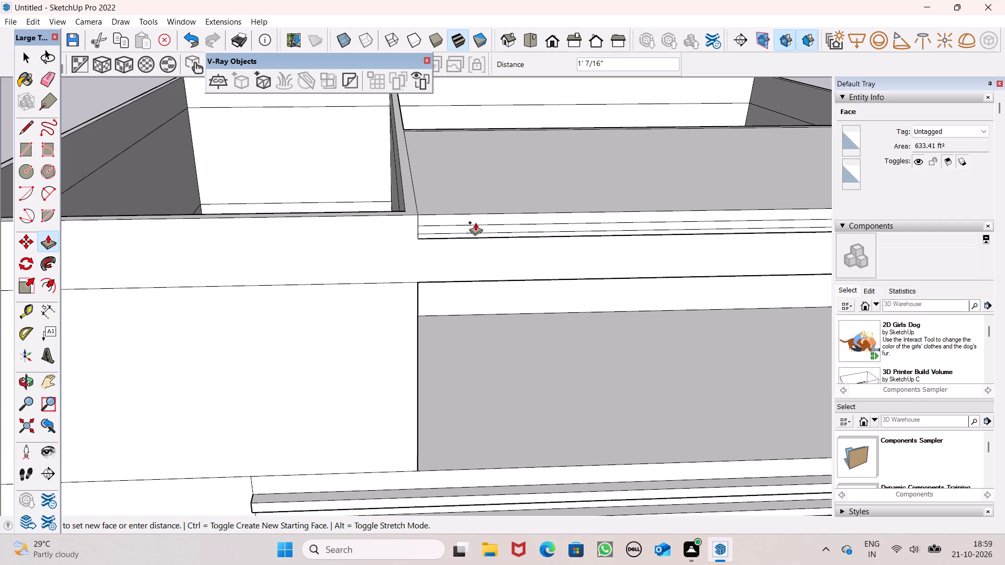
drag(475, 222, 473, 234)
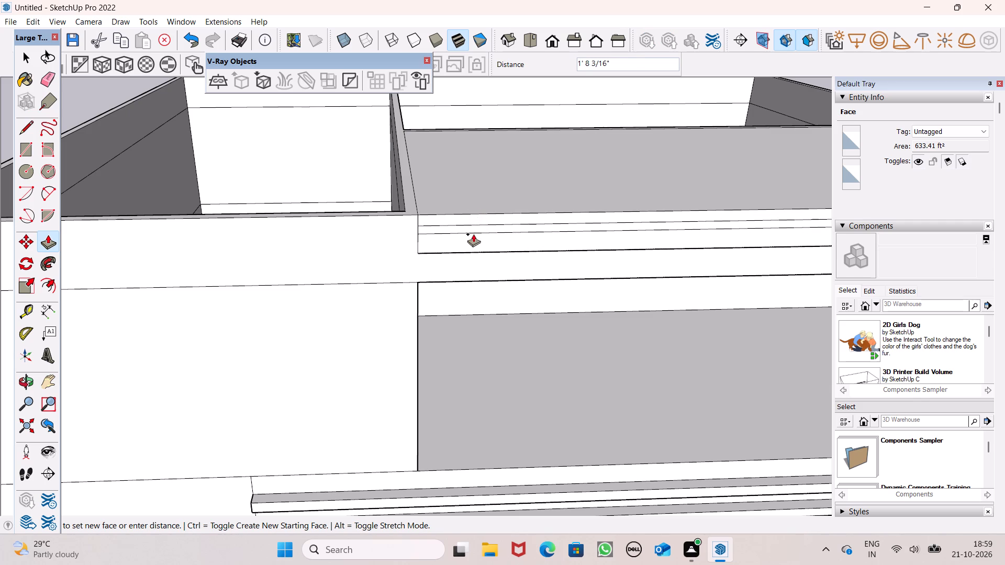
drag(473, 234, 473, 233)
drag(460, 206, 456, 243)
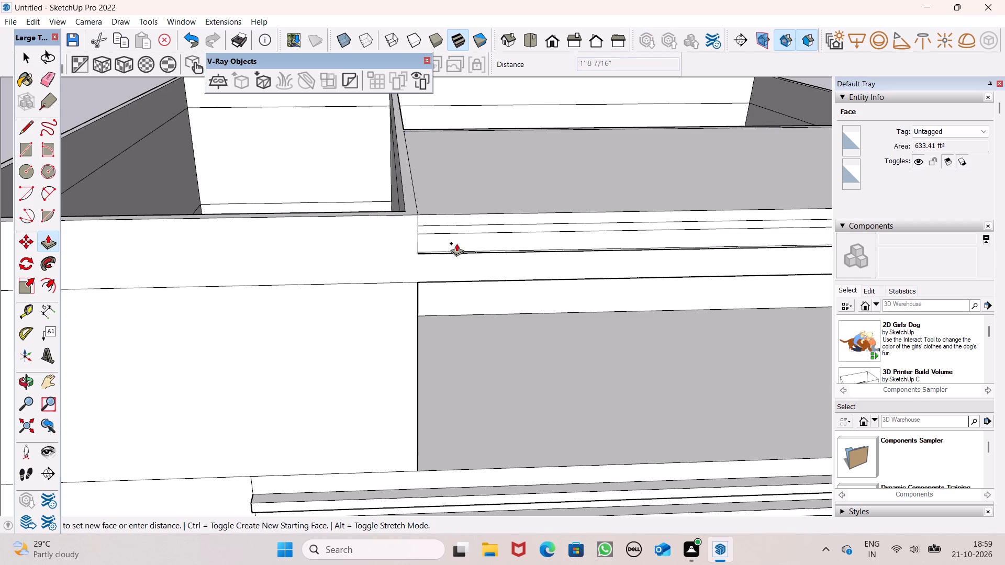
drag(456, 243, 457, 250)
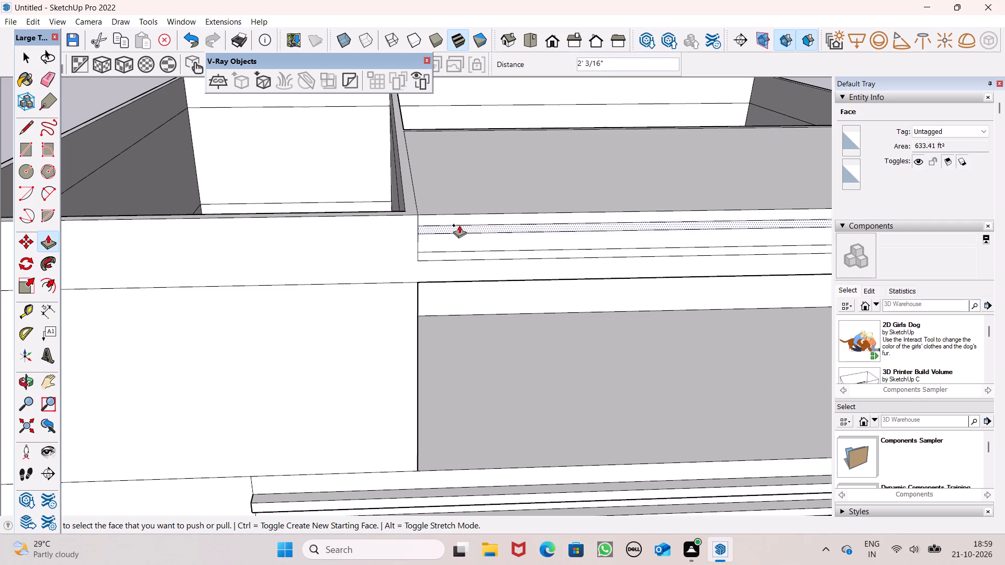
scroll(463, 176, left, 3)
scroll(463, 175, down, 1)
scroll(463, 175, left, 1)
scroll(463, 175, down, 1)
scroll(463, 175, left, 1)
scroll(463, 175, down, 1)
scroll(463, 175, left, 1)
scroll(463, 175, down, 1)
scroll(463, 175, left, 1)
scroll(463, 175, down, 1)
key(space)
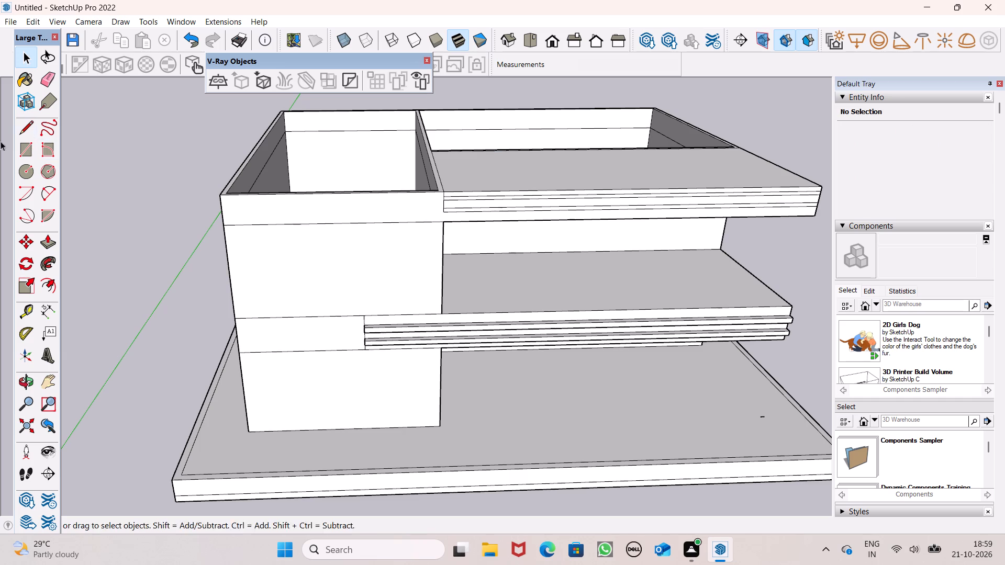
Draw a 10' vertical line on the narrow bay from the middle band's upper end corner to the parapet's lower edge.
click(24, 128)
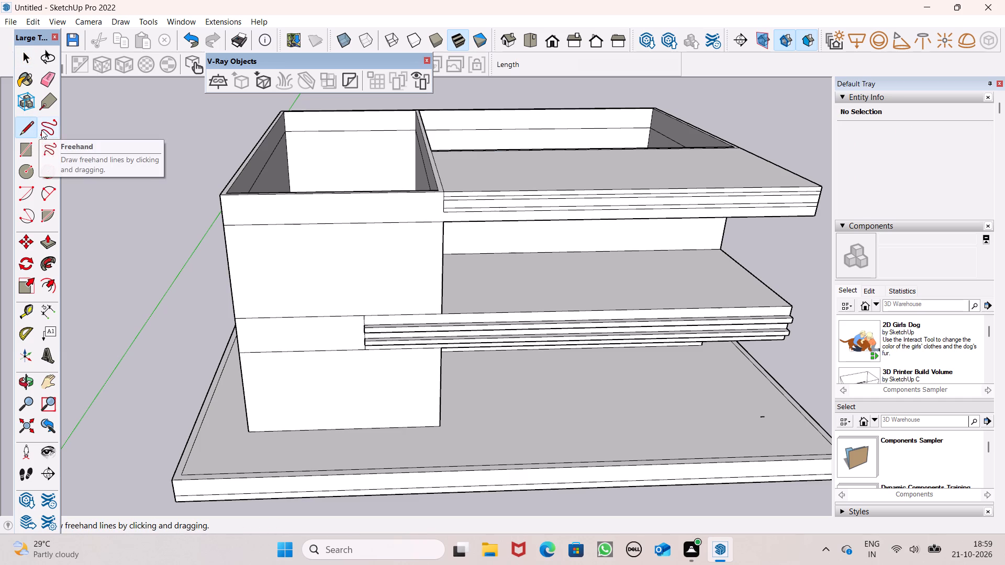
scroll(90, 162, up, 1)
middle_drag(90, 162, 109, 163)
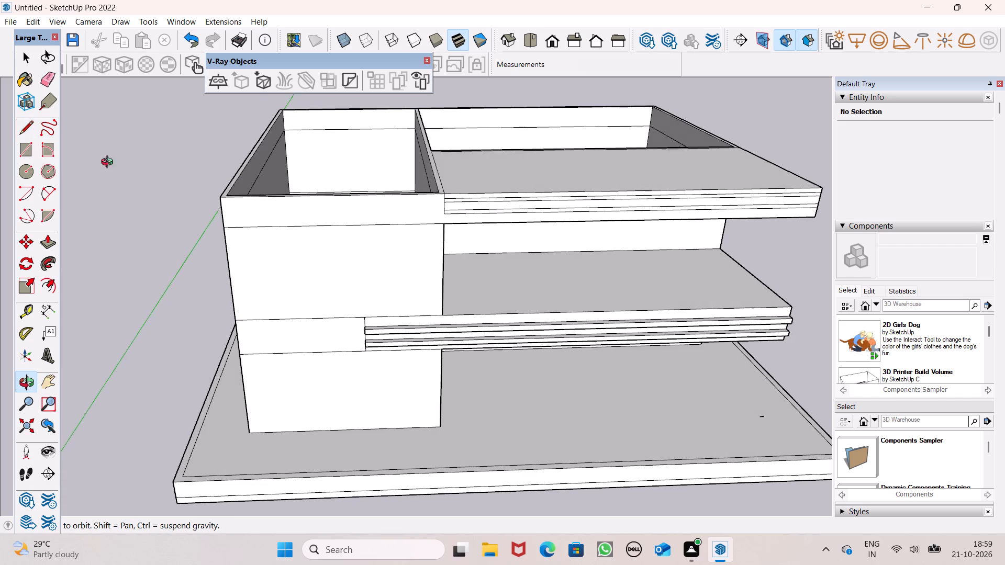
middle_drag(109, 163, 142, 155)
scroll(319, 296, up, 2)
click(404, 321)
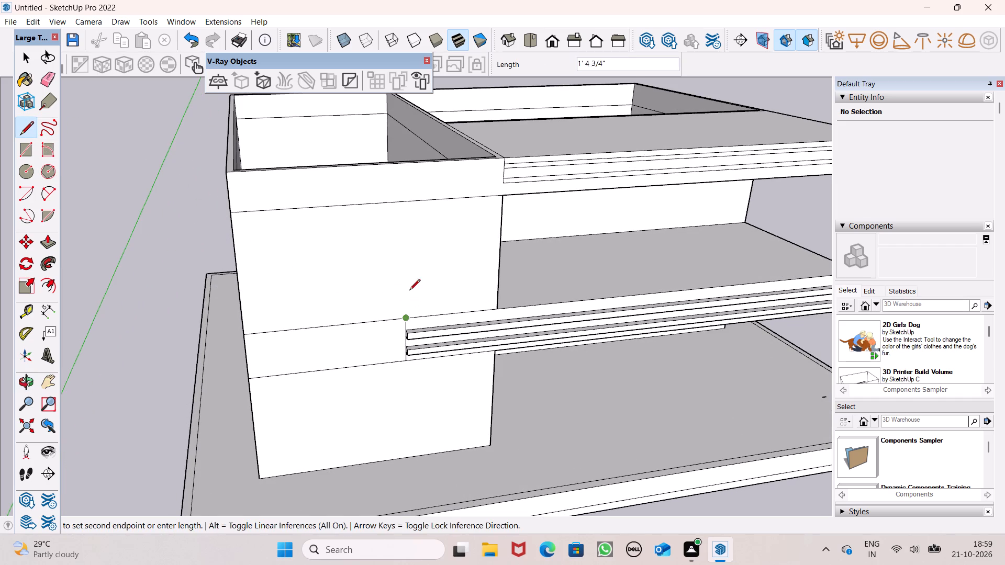
click(403, 205)
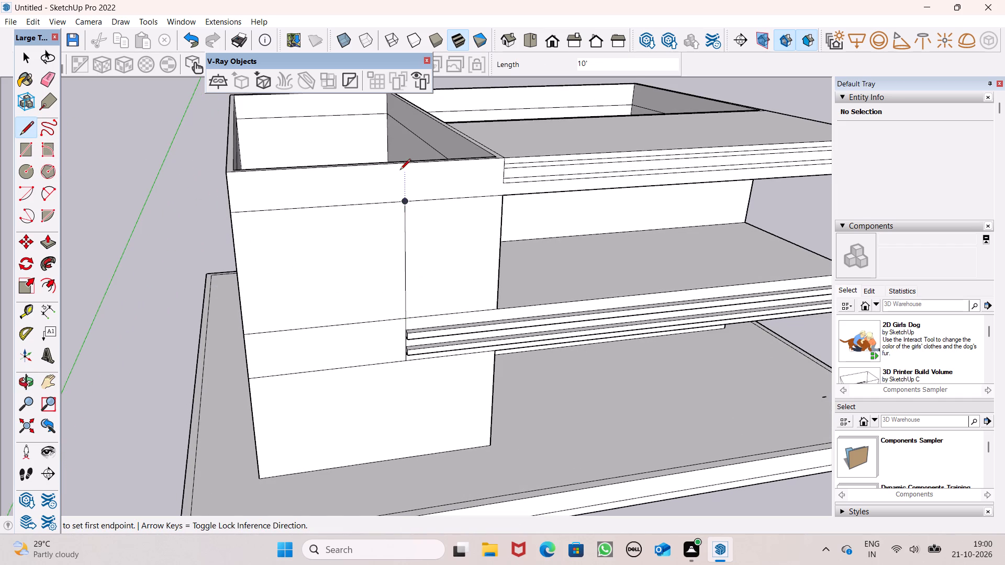
Continue the narrow bay's vertical line through the parapet with a 3' line between its top and lower edges.
middle_drag(450, 245, 444, 243)
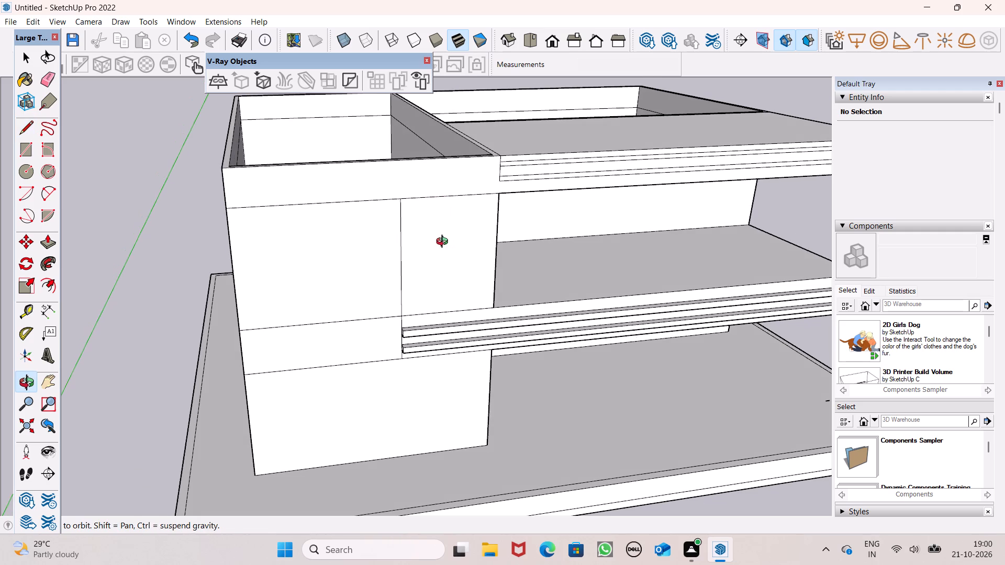
middle_drag(444, 243, 437, 238)
click(393, 157)
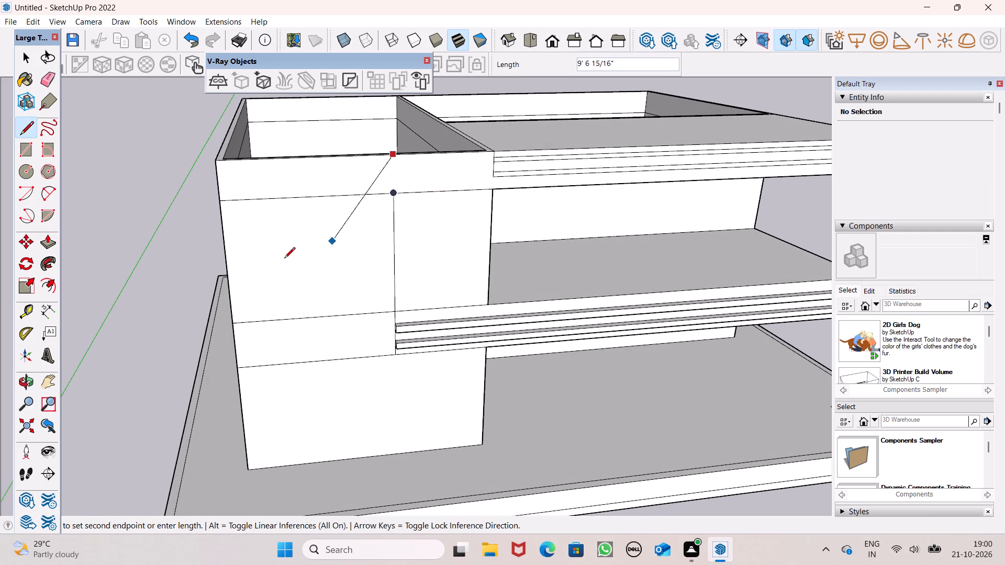
scroll(278, 254, down, 3)
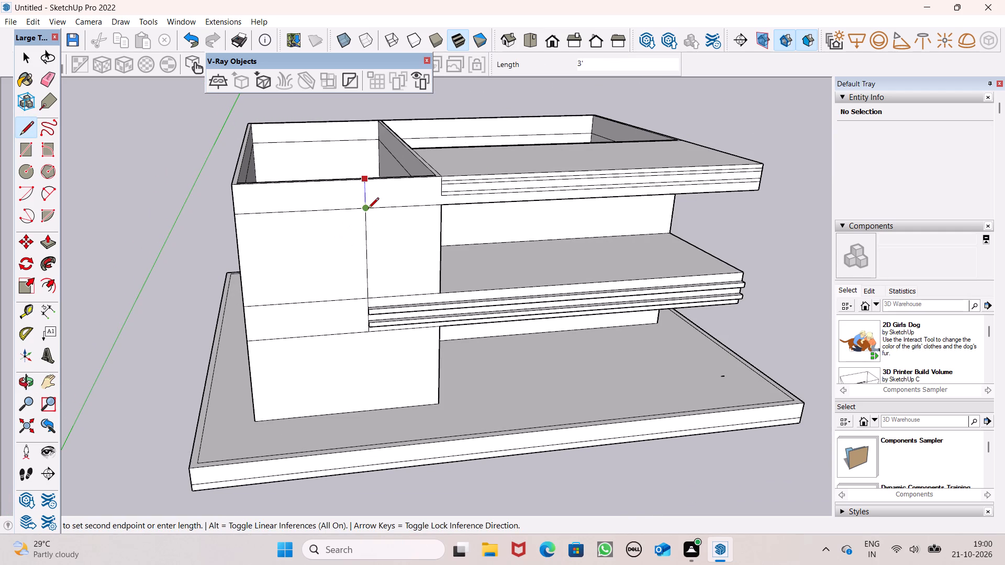
click(368, 209)
key(space)
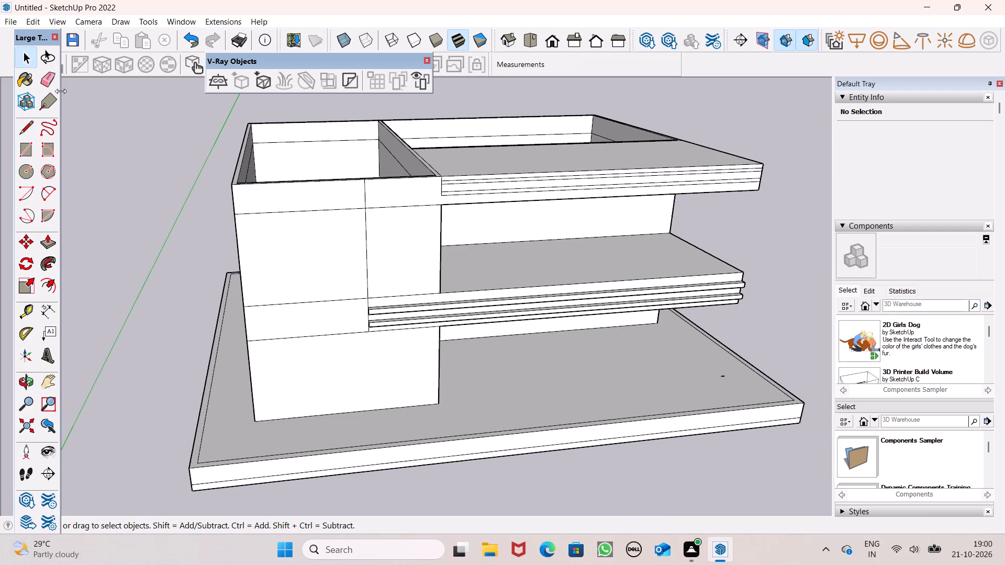
Extend the overhang's upper two front lines across the narrow bay's parapet to the vertical line, each about 8' 3/8" long.
click(57, 85)
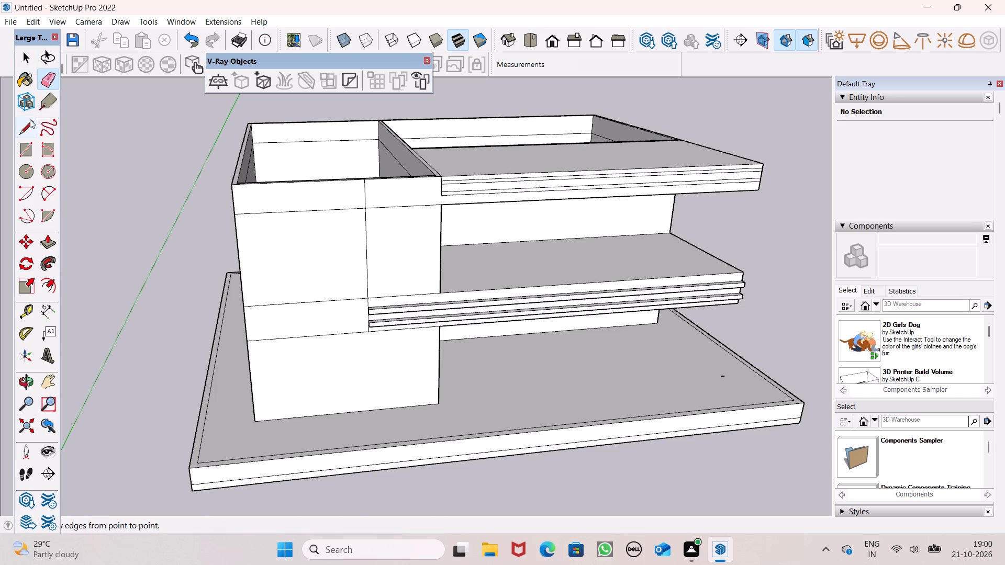
click(31, 119)
scroll(399, 193, up, 5)
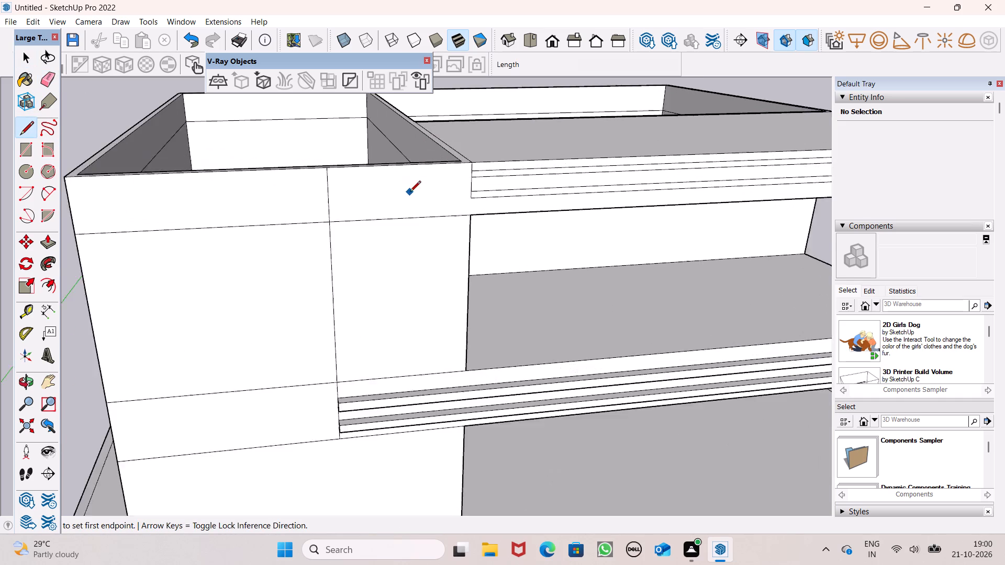
scroll(410, 193, up, 8)
click(505, 174)
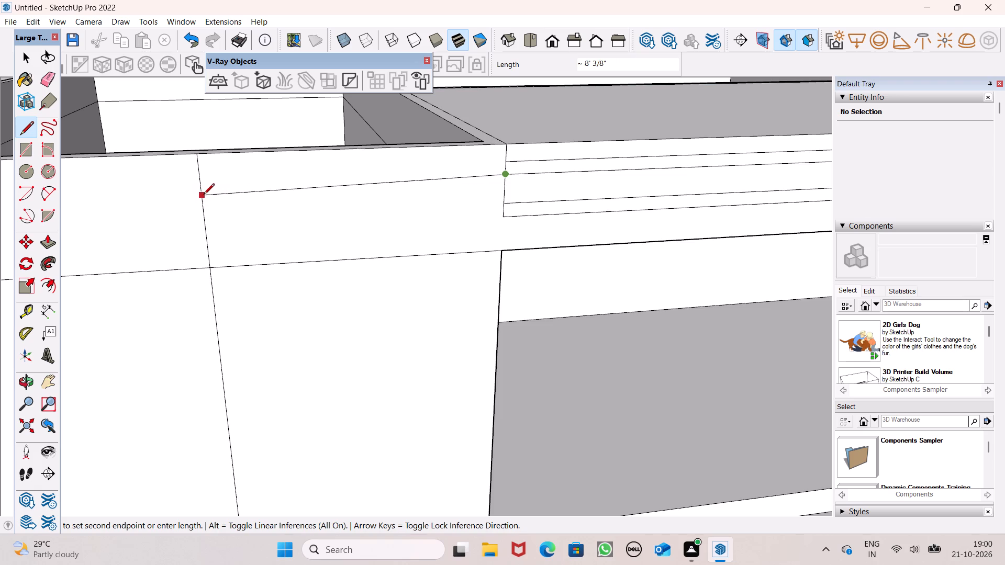
click(200, 192)
click(507, 158)
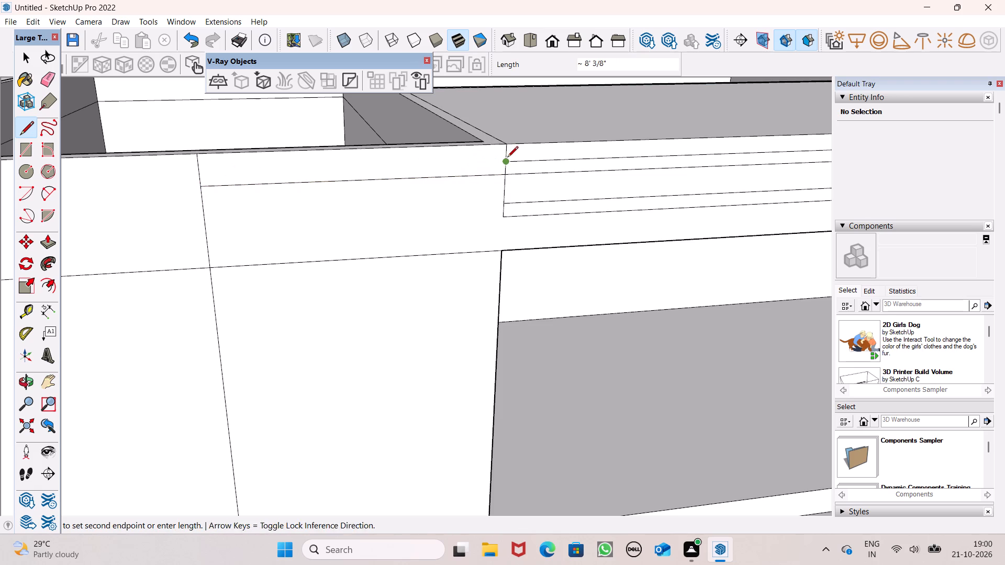
click(194, 166)
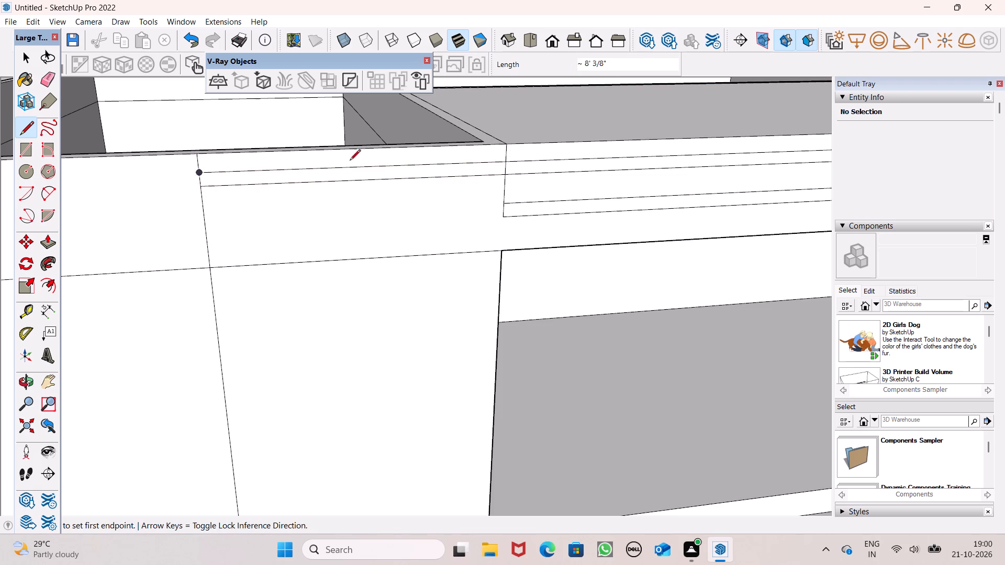
Extend the overhang's lower two front lines across the narrow bay's parapet to the vertical line, each about 8' 3/8" long.
drag(505, 203, 496, 200)
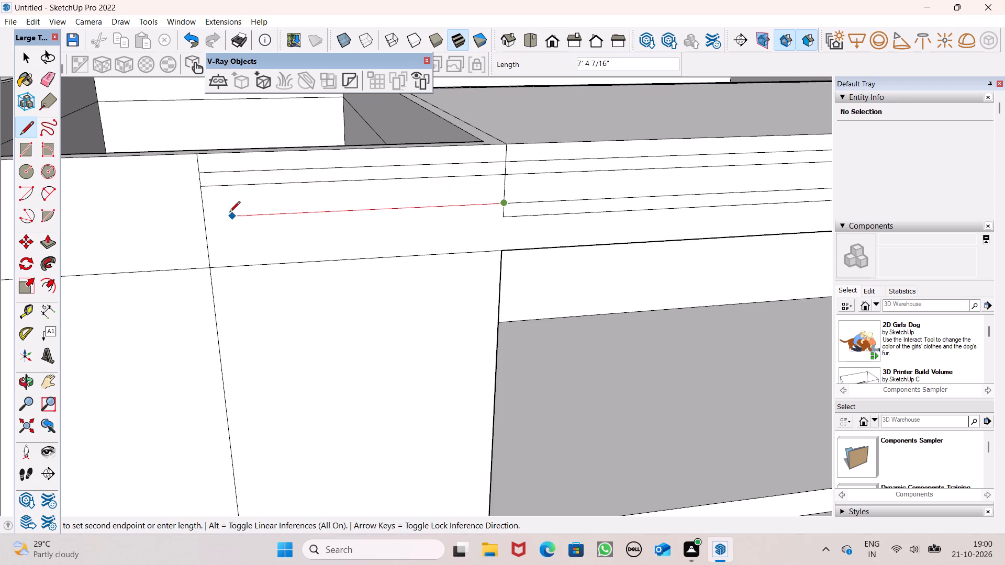
click(206, 217)
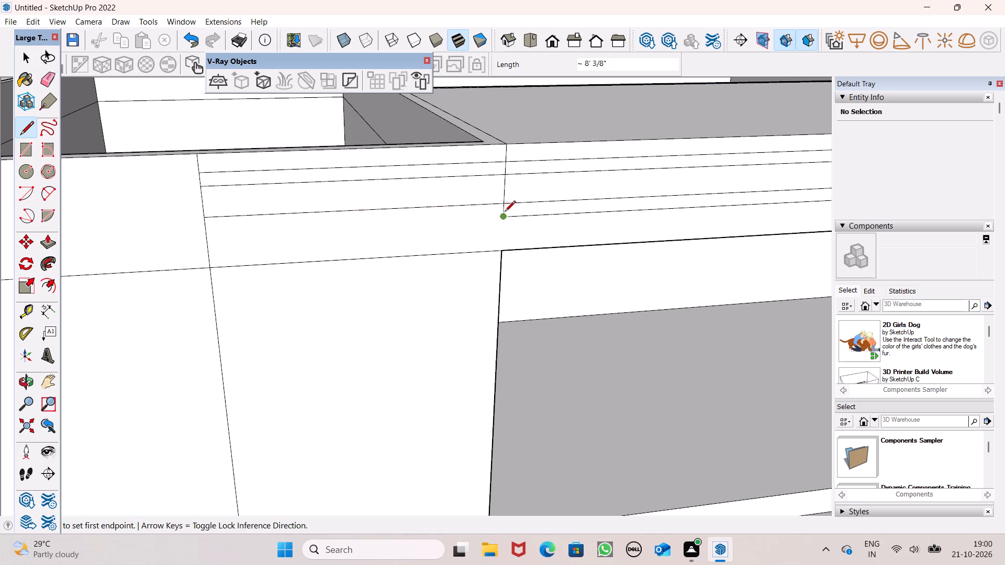
click(500, 217)
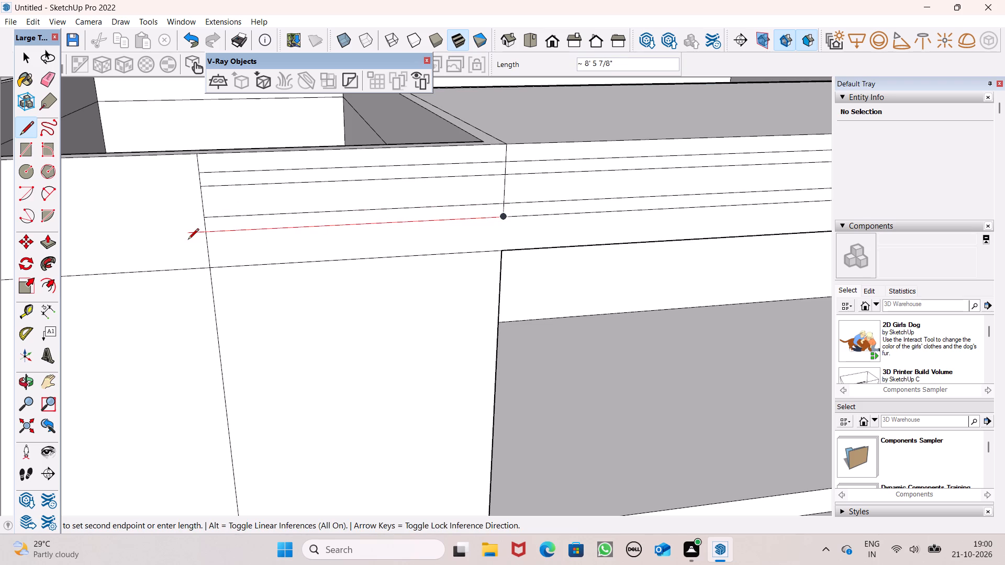
click(200, 234)
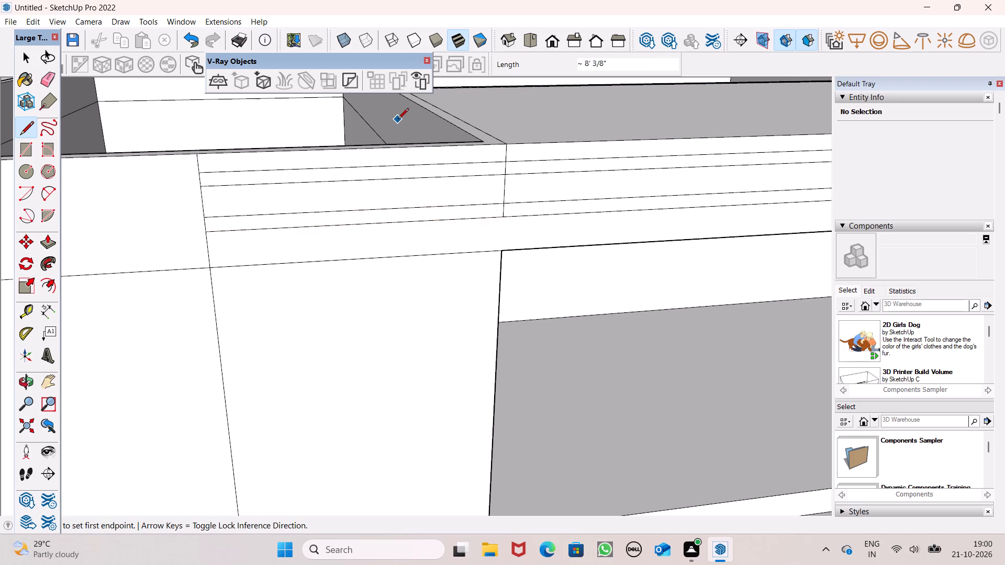
Erase the short vertical edge segments crossing the parapet lines where the overhang meets the narrow bay, keeping the long horizontal lines.
click(48, 80)
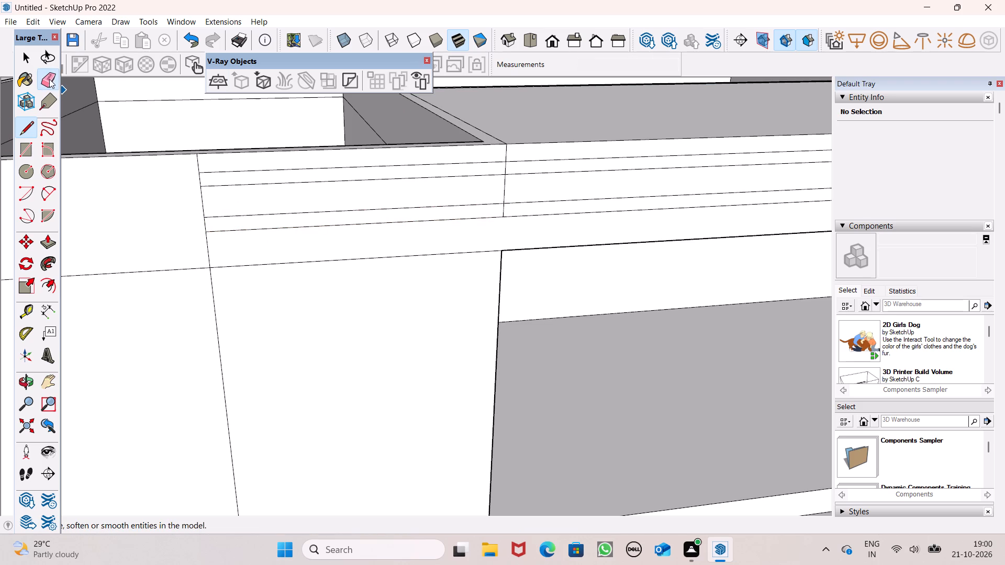
scroll(527, 178, up, 4)
click(499, 139)
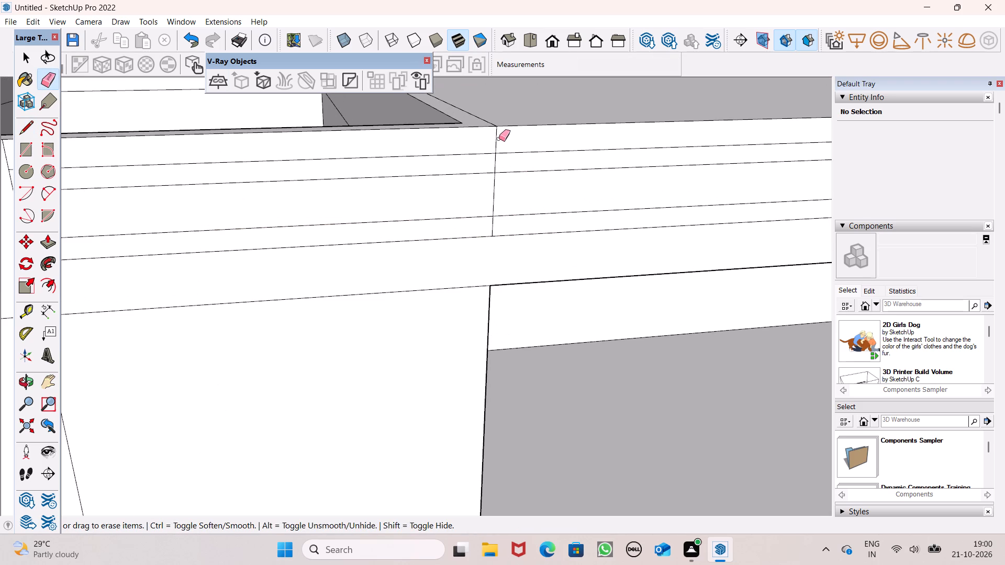
click(498, 139)
drag(503, 167, 494, 173)
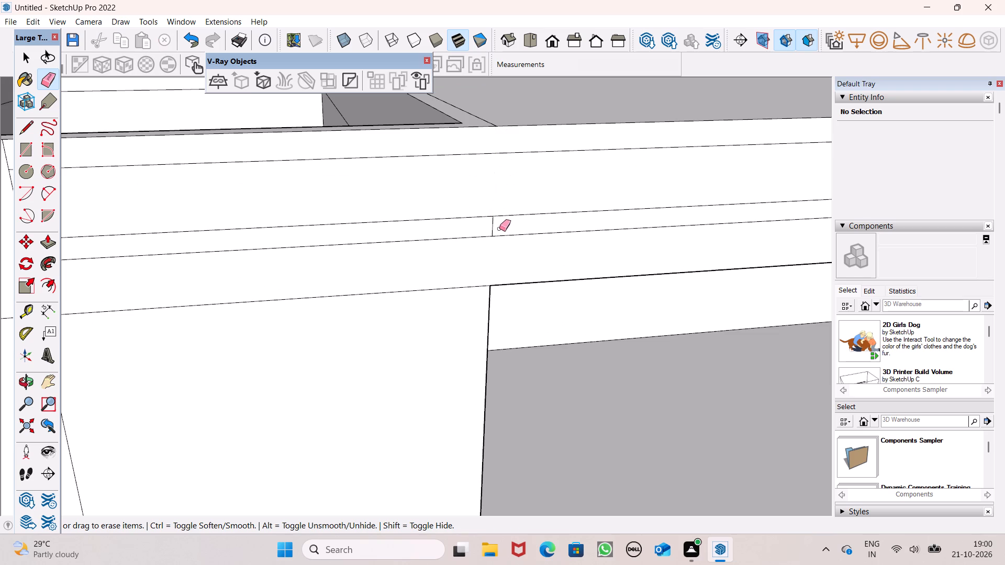
key(ctrl+z)
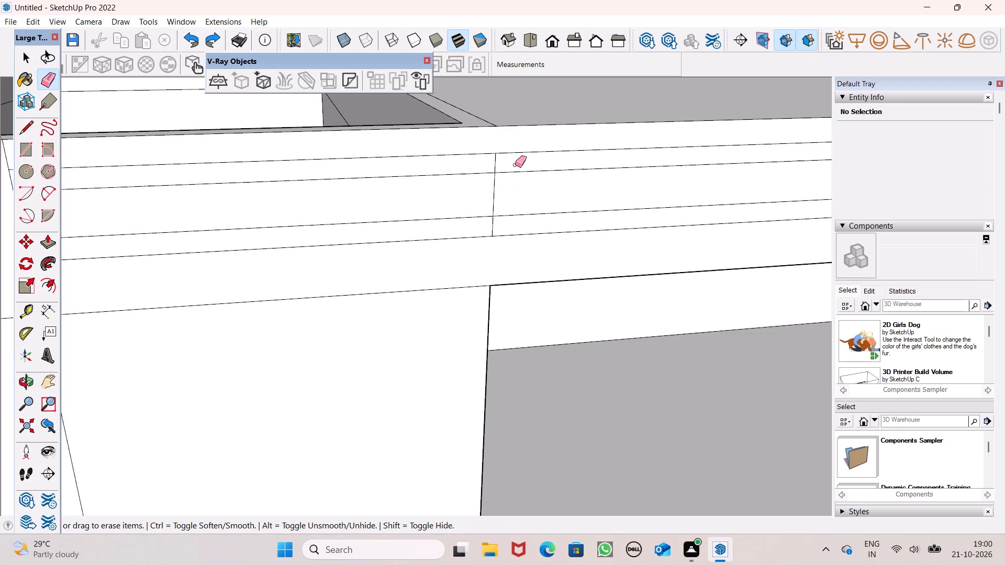
scroll(537, 176, up, 4)
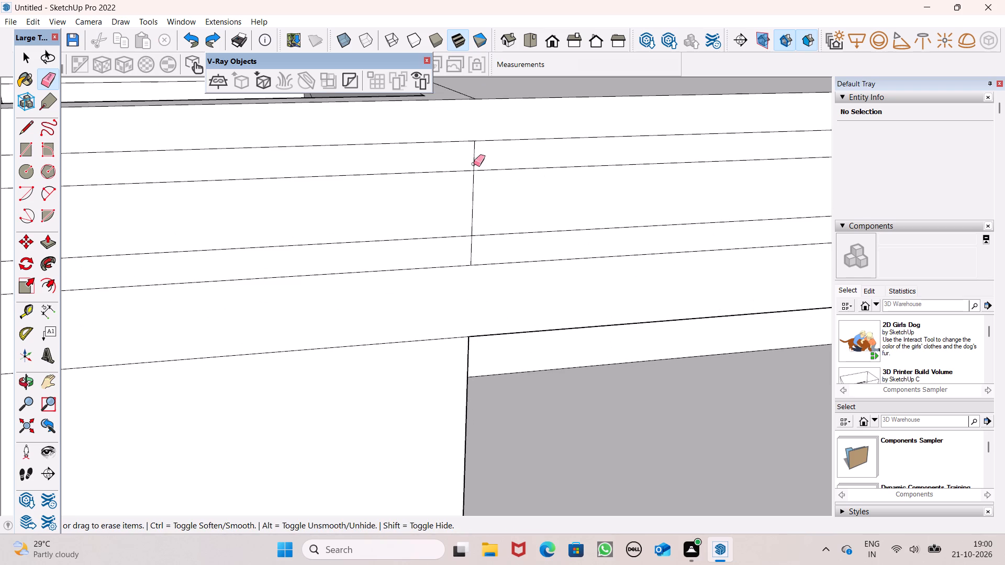
click(474, 164)
drag(488, 188, 472, 202)
drag(468, 256, 474, 252)
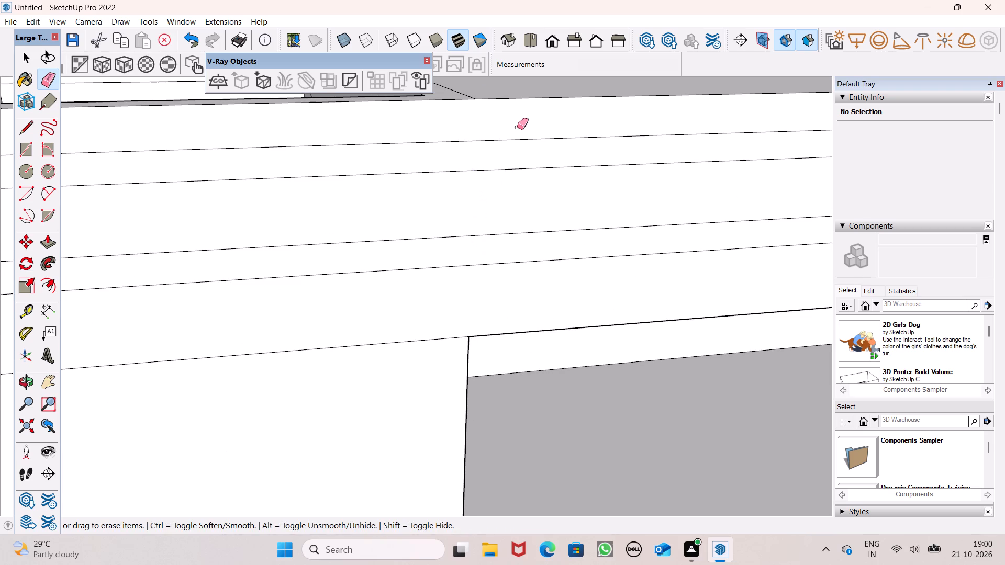
Push/Pull the two narrow strips along the overhang parapet's front outward about 7 7/16" each.
scroll(517, 127, down, 16)
middle_drag(528, 166, 462, 186)
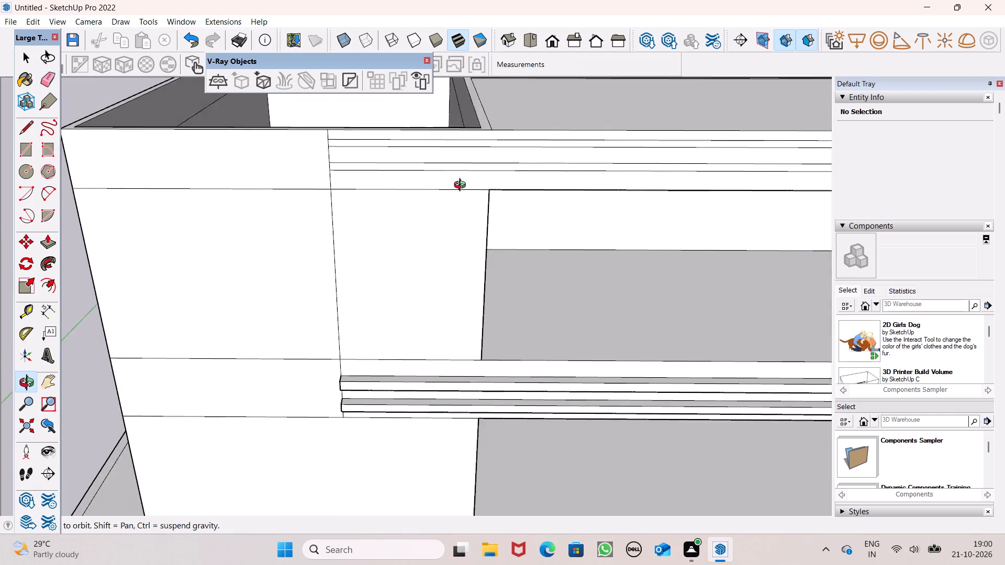
middle_drag(462, 186, 462, 186)
key(space)
scroll(473, 156, down, 3)
middle_drag(474, 151, 644, 214)
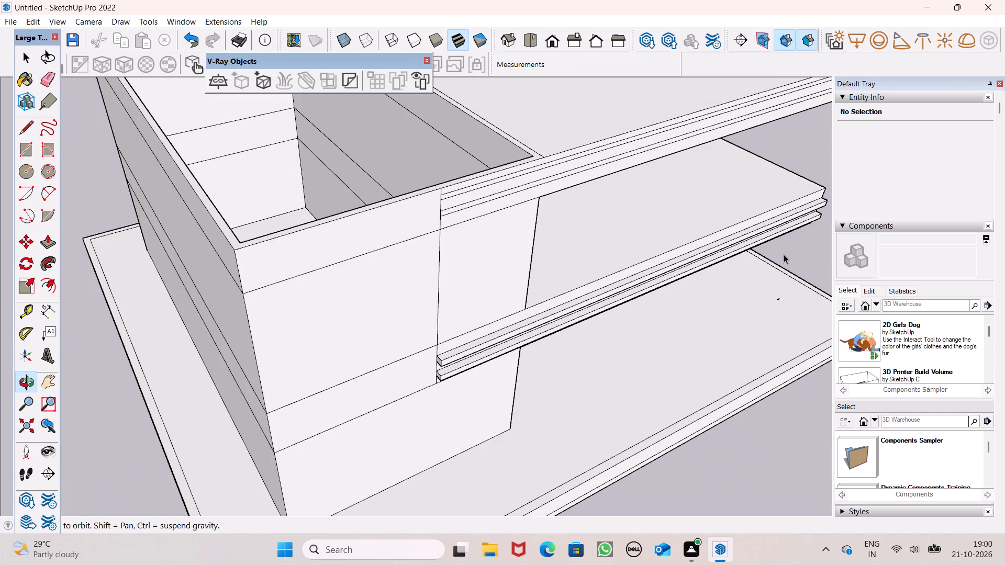
click(54, 245)
scroll(461, 267, up, 3)
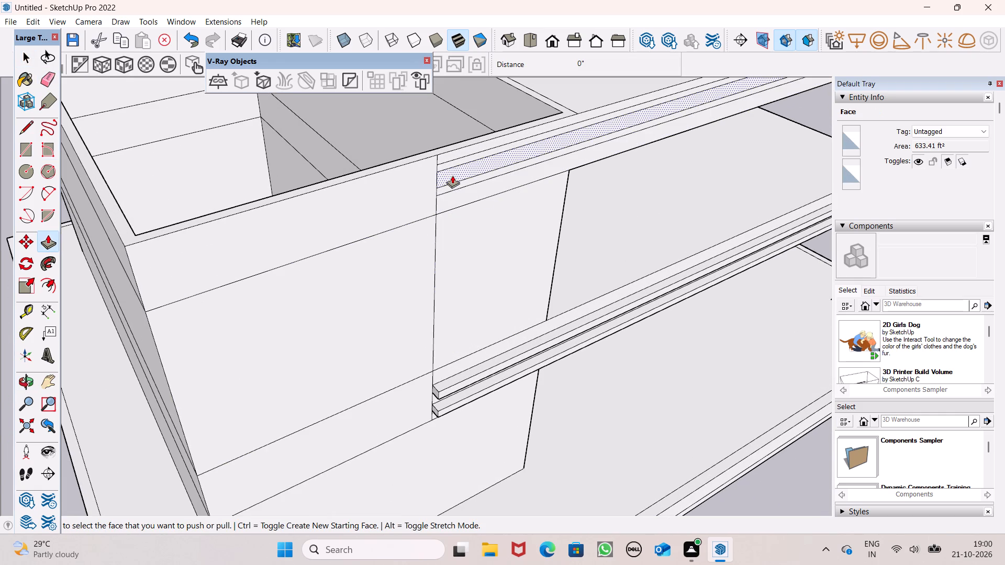
drag(455, 165, 486, 234)
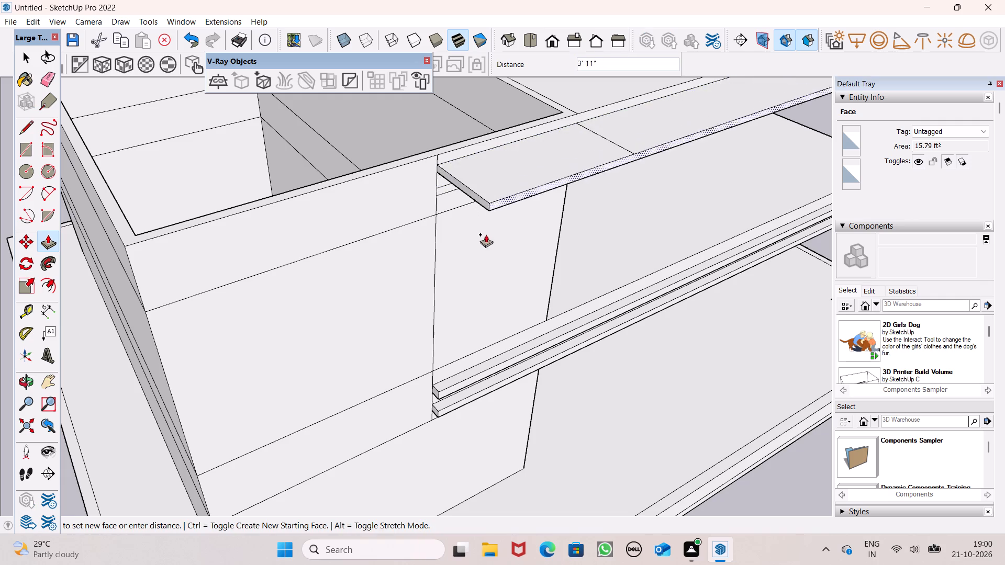
drag(486, 234, 463, 385)
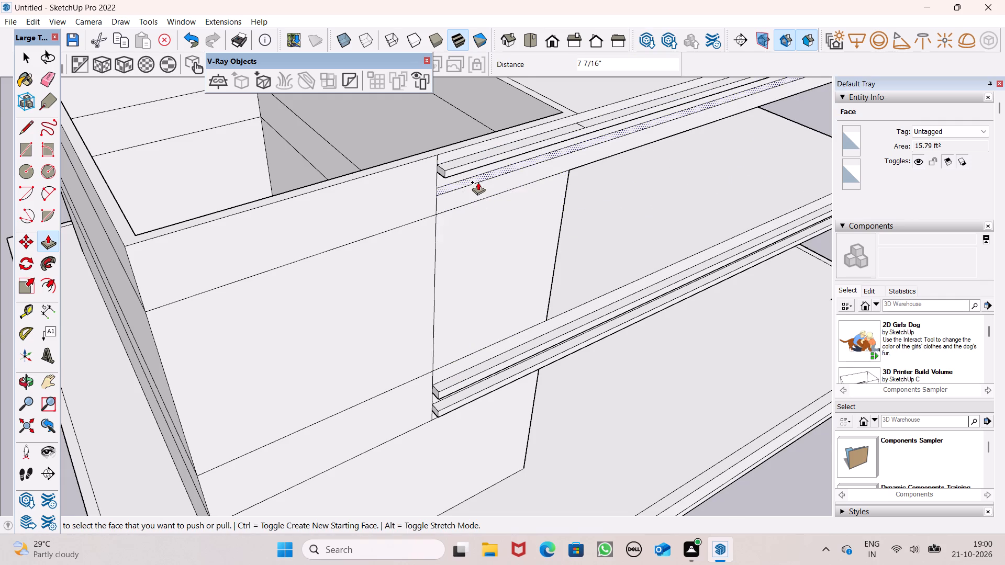
scroll(478, 182, up, 6)
drag(438, 200, 470, 183)
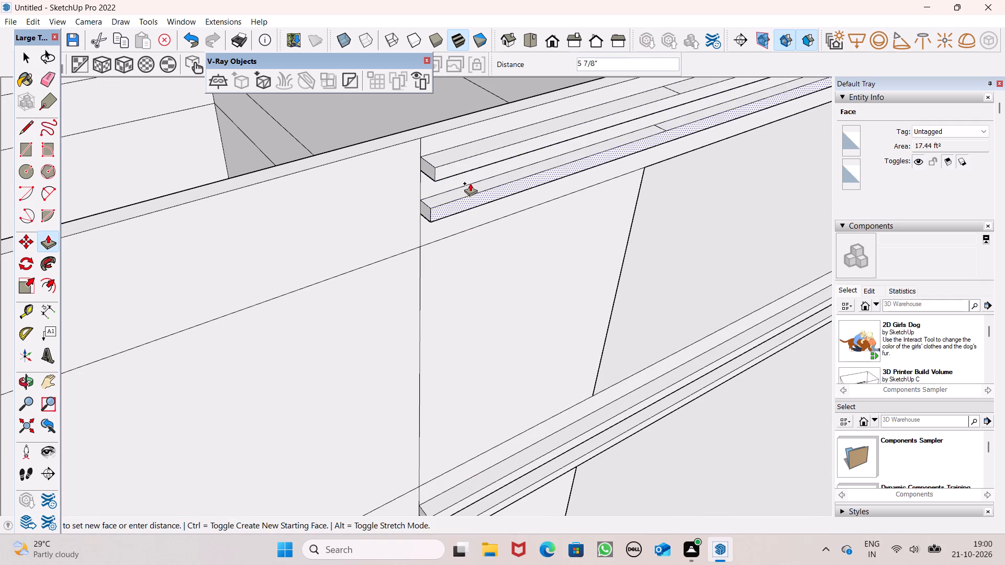
drag(470, 183, 481, 158)
Erase the short seam edges crossing the top faces of the two raised parapet strips near the narrow bay.
scroll(446, 186, down, 3)
middle_drag(479, 217, 421, 214)
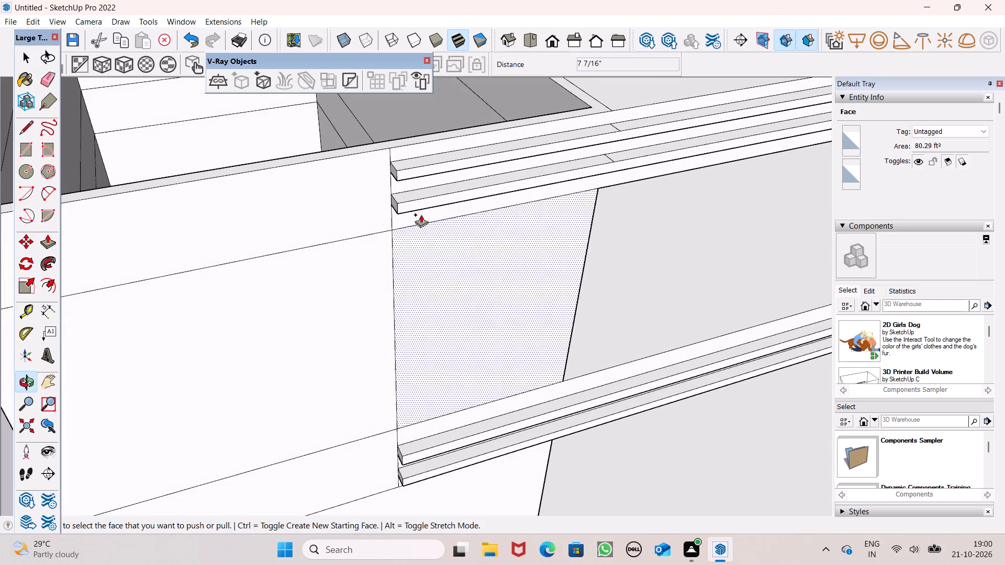
middle_drag(421, 214, 423, 216)
key(space)
scroll(339, 177, down, 3)
middle_drag(398, 197, 345, 212)
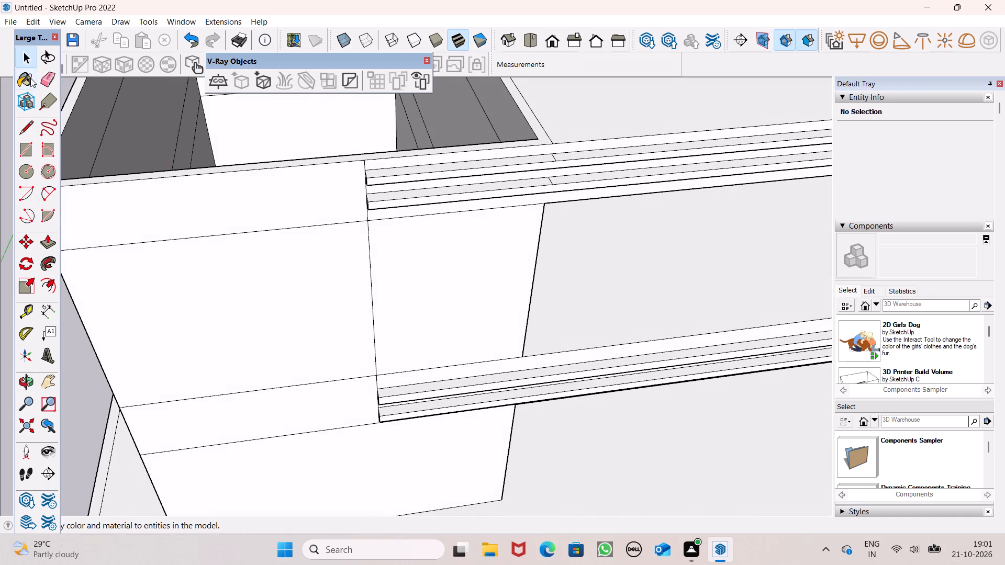
click(48, 78)
scroll(530, 168, up, 6)
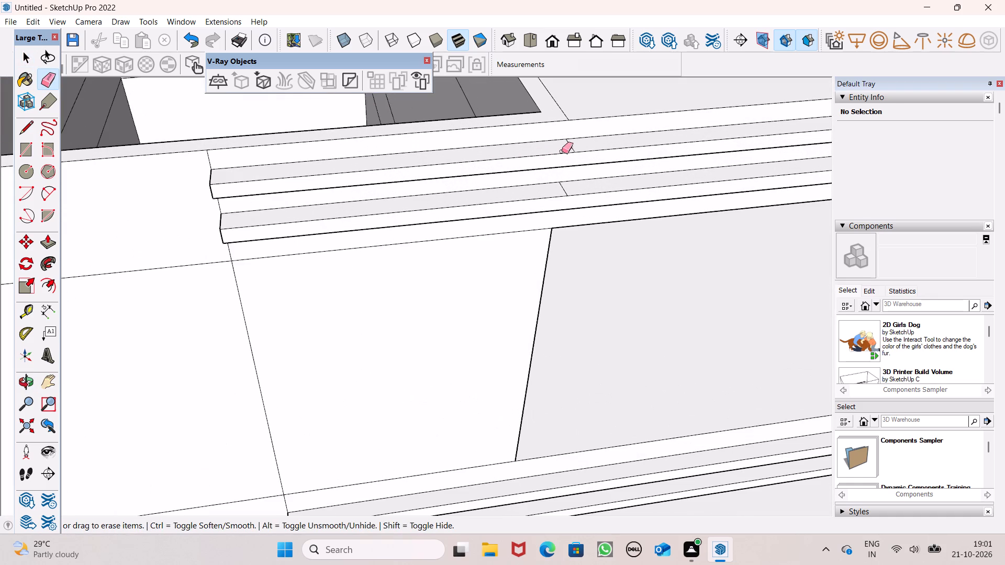
click(569, 144)
click(565, 187)
key(space)
Examine the building's front from above and below, checking the parapet strips, middle band and recessed storeys.
scroll(536, 115, down, 4)
middle_drag(508, 138, 496, 67)
scroll(484, 116, down, 5)
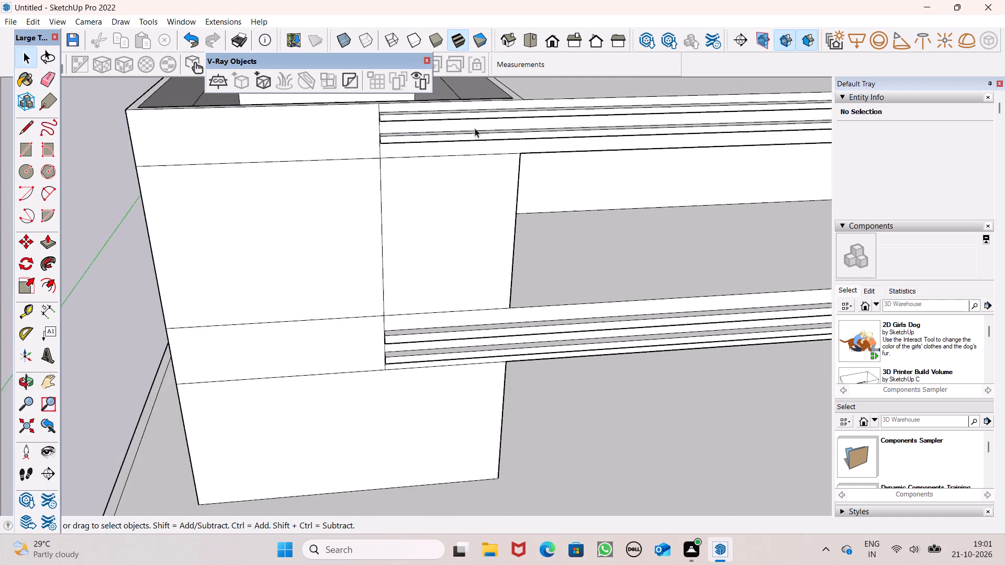
scroll(475, 128, down, 3)
middle_drag(477, 143, 486, 117)
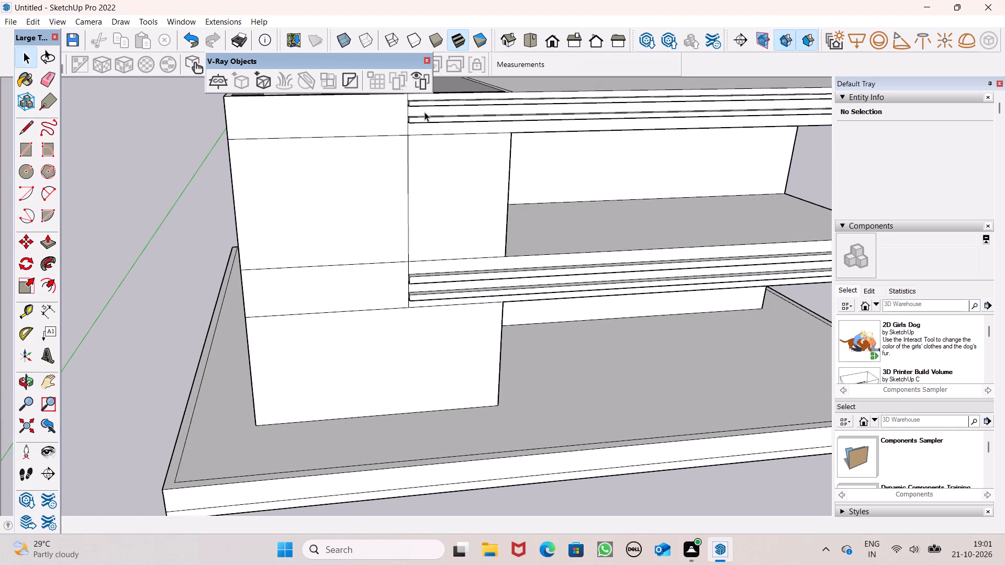
scroll(420, 112, down, 4)
scroll(559, 85, up, 1)
middle_drag(532, 111, 529, 104)
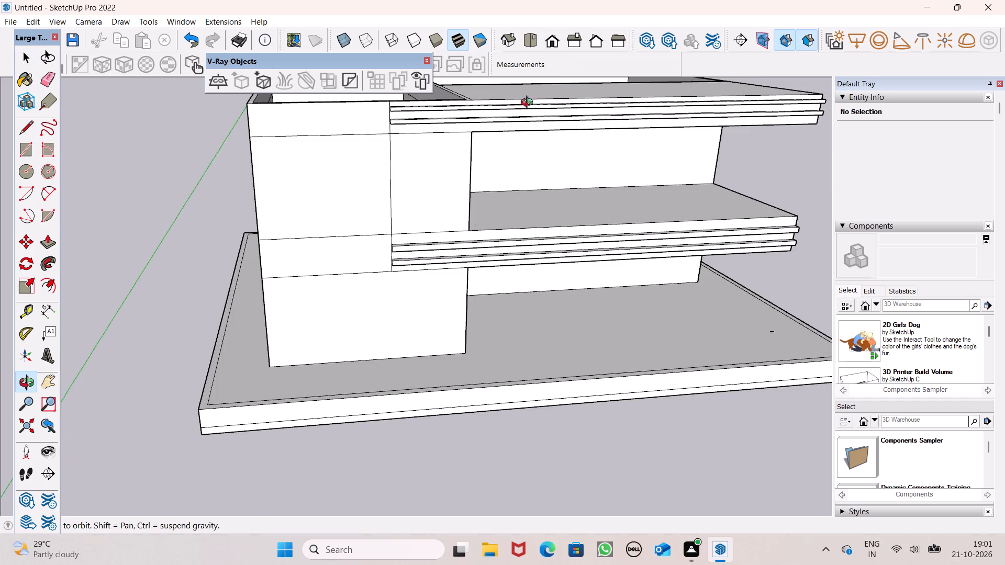
middle_drag(529, 104, 454, 48)
scroll(479, 109, down, 3)
scroll(553, 85, up, 6)
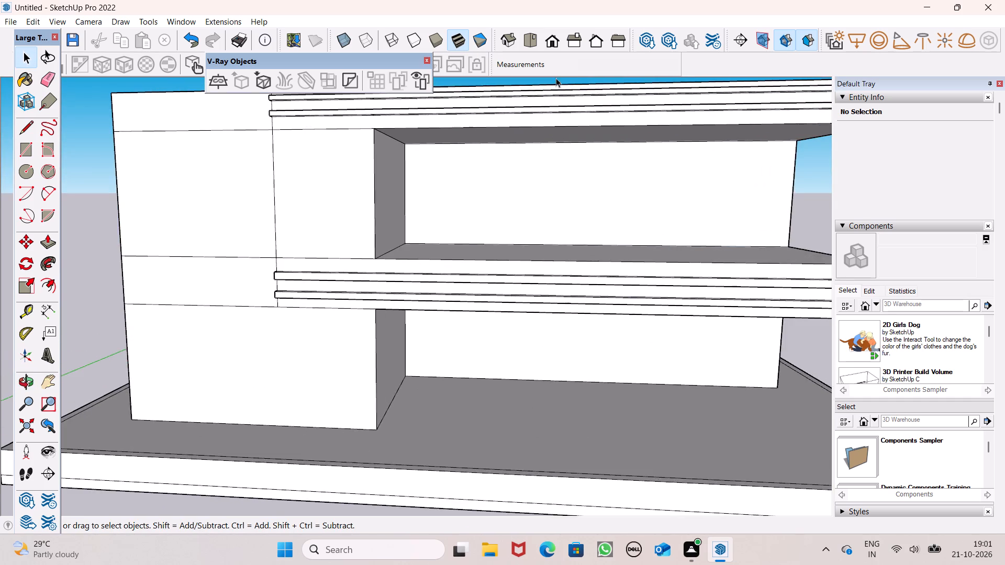
scroll(556, 79, down, 4)
middle_drag(538, 157, 558, 236)
scroll(517, 170, up, 3)
middle_drag(523, 159, 533, 149)
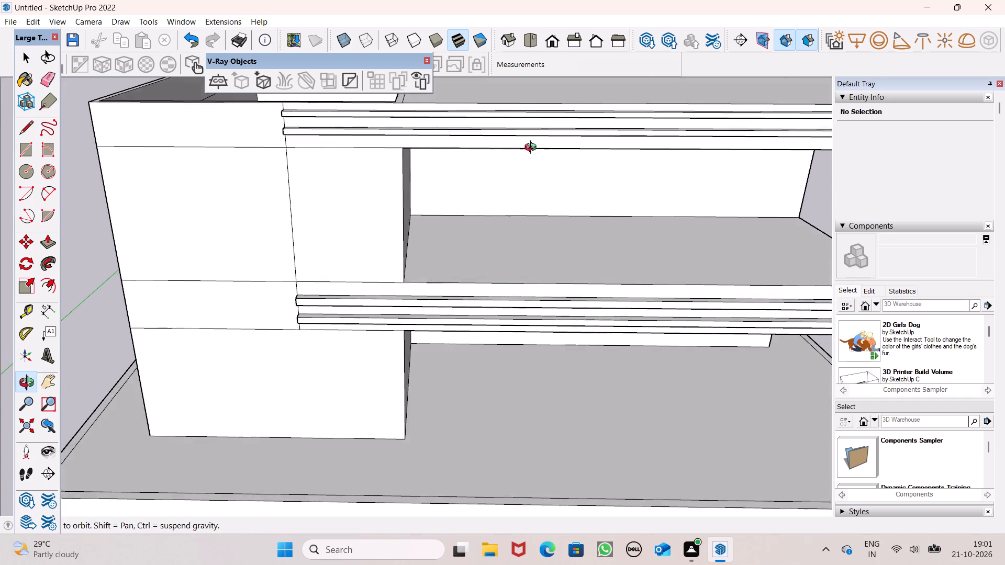
middle_drag(533, 149, 529, 81)
scroll(517, 96, down, 2)
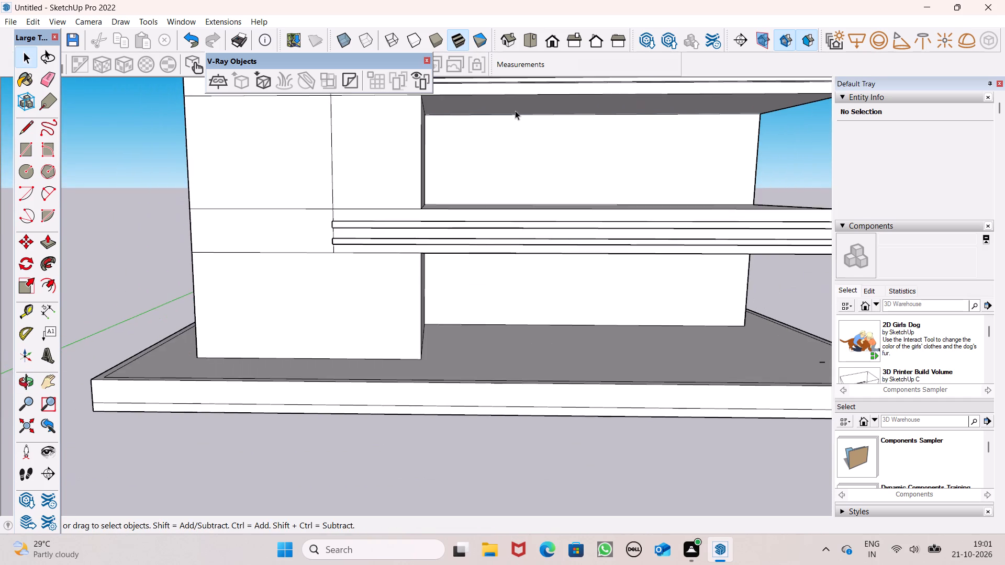
middle_drag(524, 116, 484, 137)
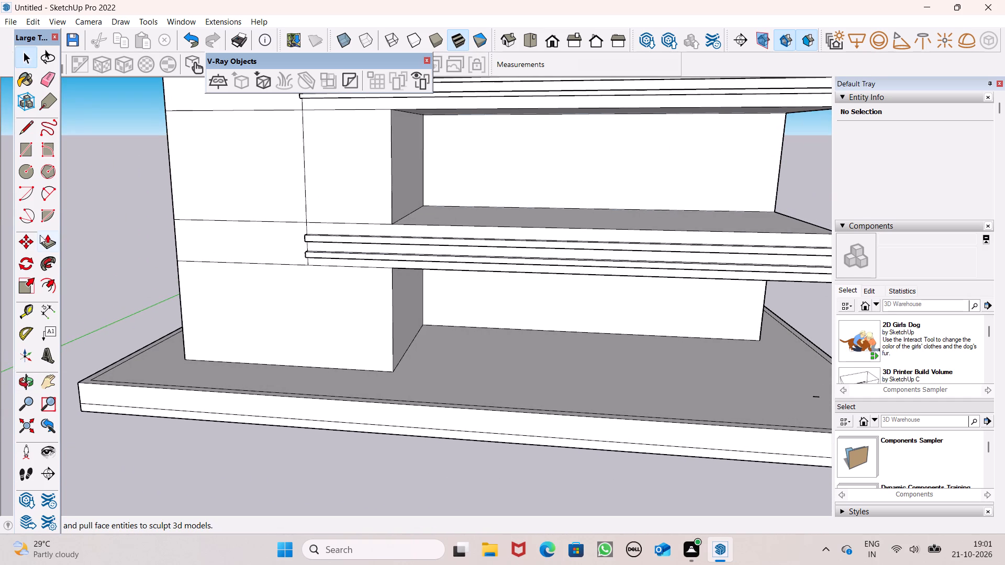
click(44, 246)
middle_drag(481, 161, 482, 127)
middle_drag(520, 108, 454, 139)
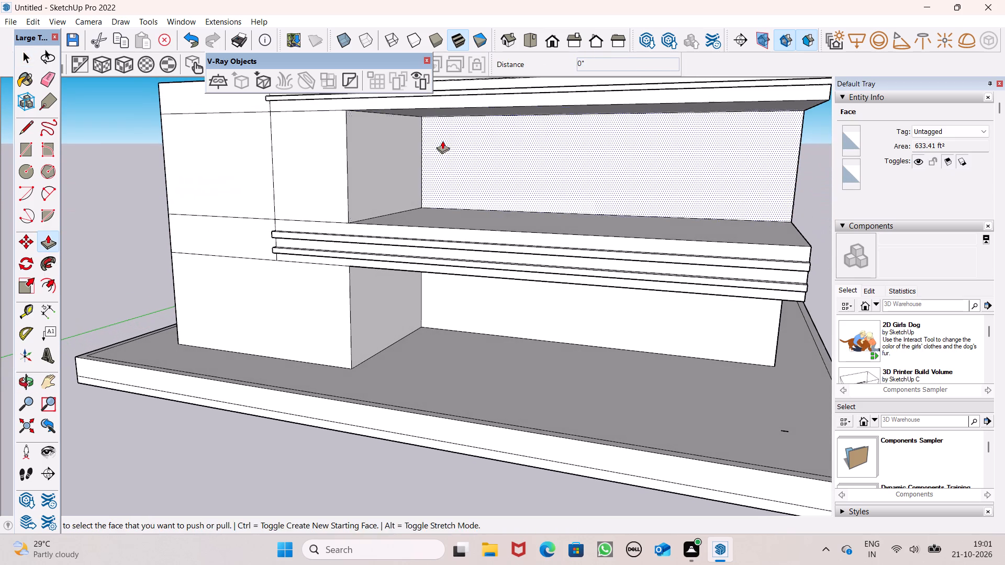
Erase the short seam edges crossing the undersides of the two parapet strips above the recess corner.
click(32, 130)
scroll(348, 201, down, 5)
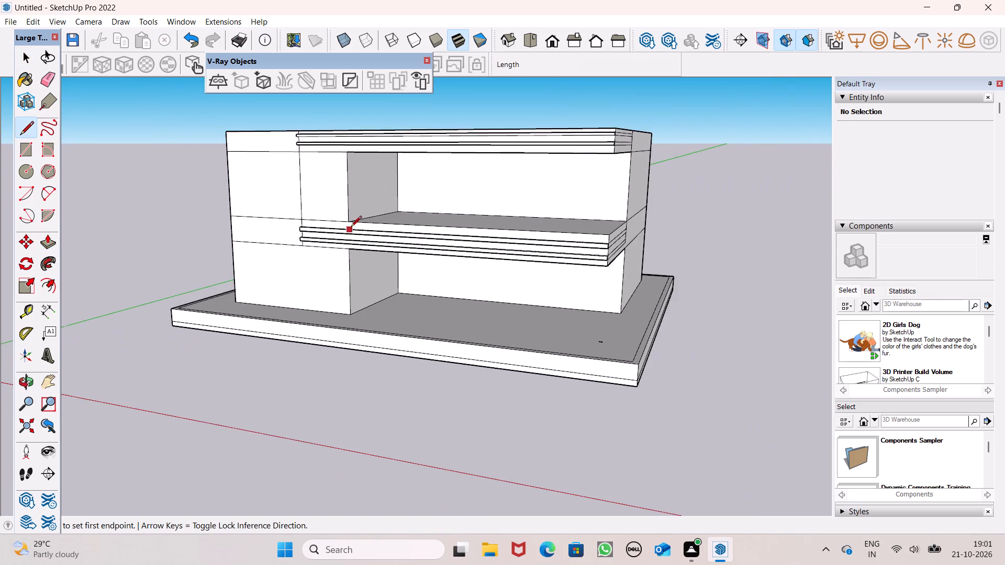
scroll(386, 156, up, 7)
middle_drag(408, 137, 451, 14)
scroll(451, 14, up, 1)
scroll(379, 260, down, 5)
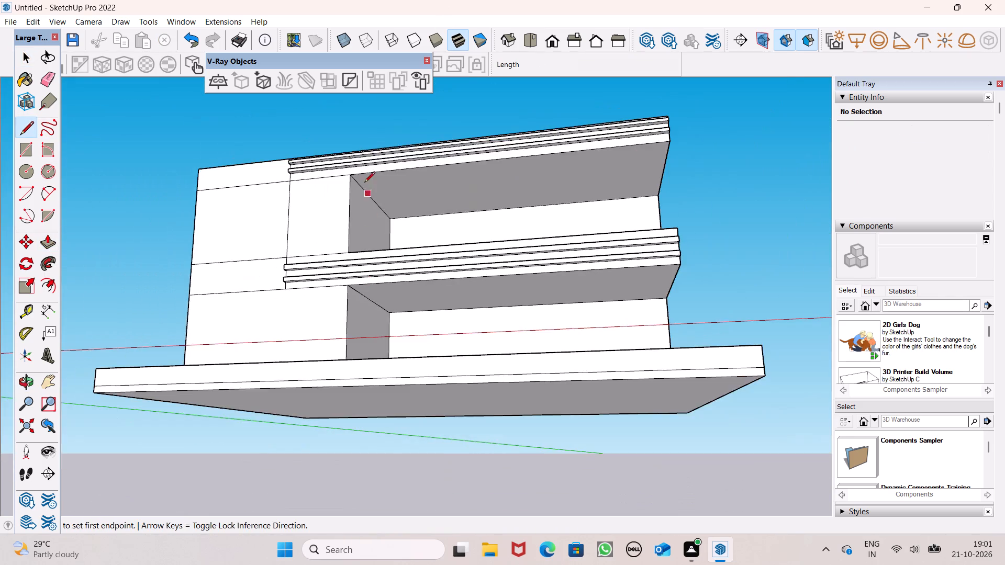
scroll(366, 149, up, 5)
middle_drag(434, 143, 446, 102)
scroll(446, 157, up, 6)
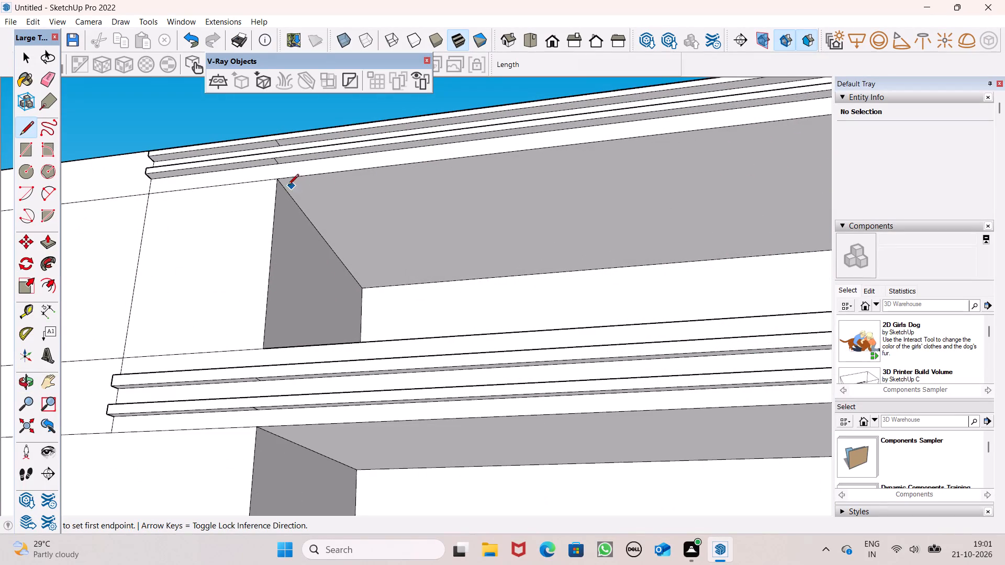
click(44, 82)
scroll(331, 156, up, 3)
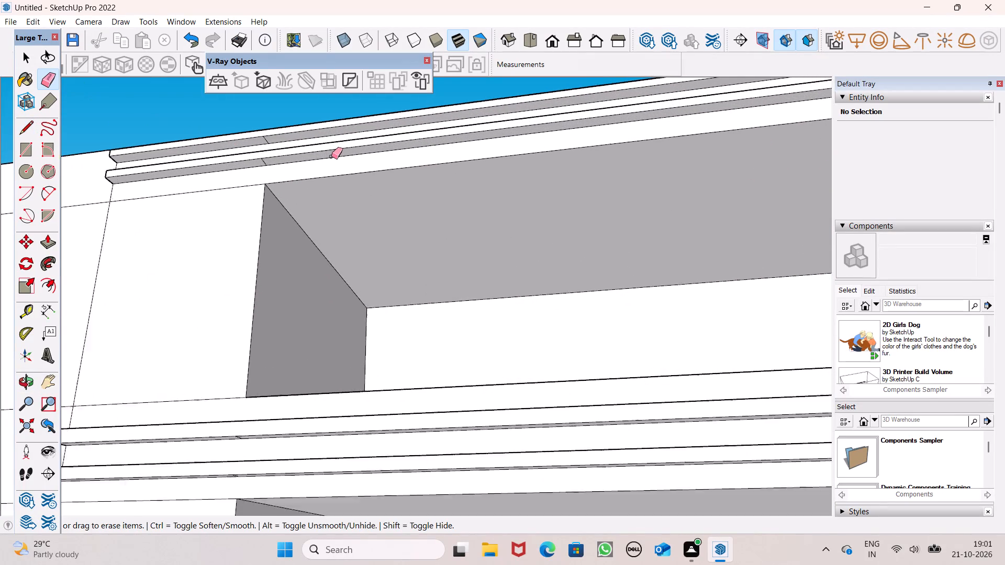
scroll(331, 156, up, 3)
scroll(266, 126, up, 5)
drag(218, 131, 212, 138)
drag(211, 184, 198, 187)
Draw a line about 33' 3 5/8" long across the upper overhang's underside, parallel to its front edge, starting on the recess side wall.
click(21, 129)
scroll(208, 189, down, 2)
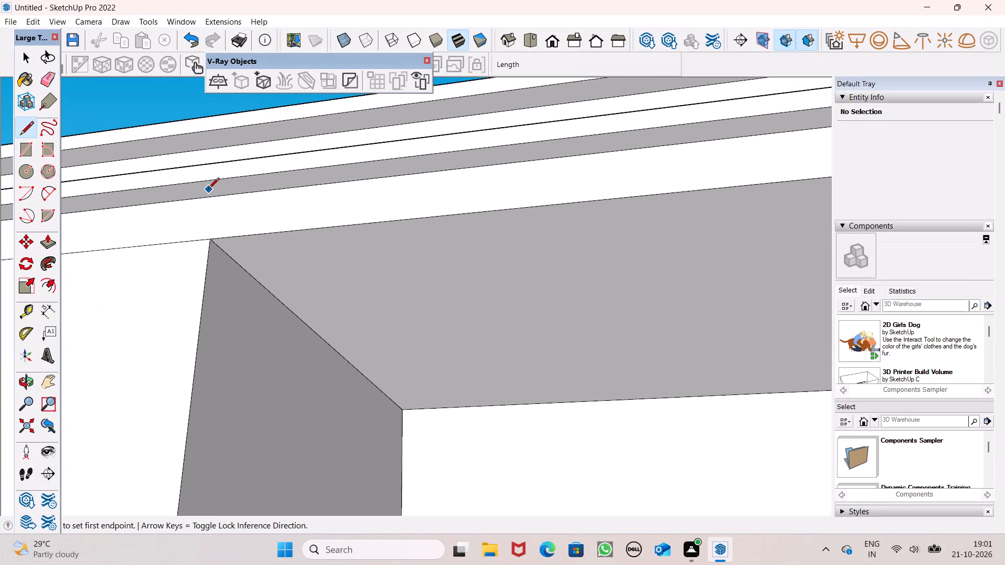
scroll(208, 189, down, 8)
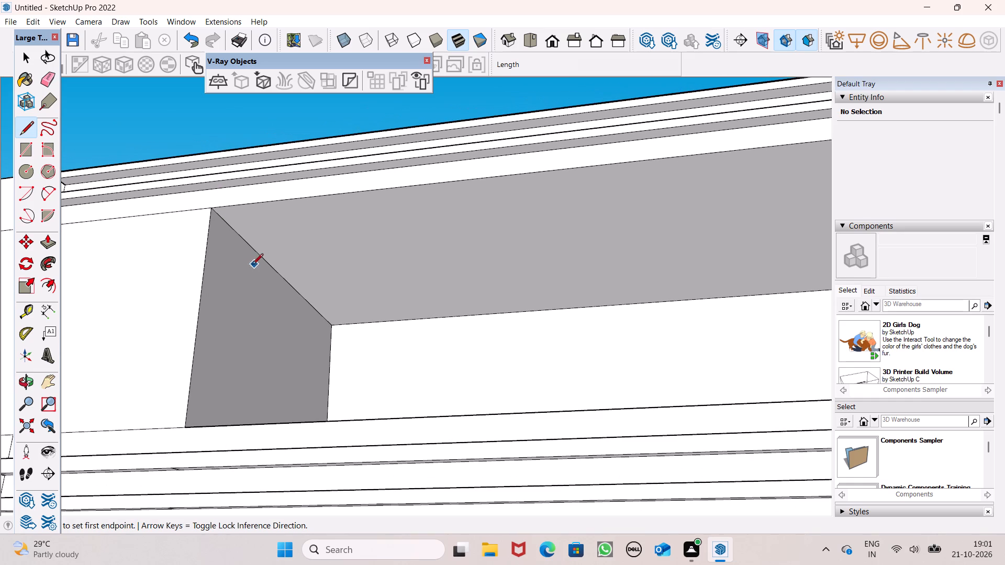
click(238, 230)
scroll(328, 222, down, 6)
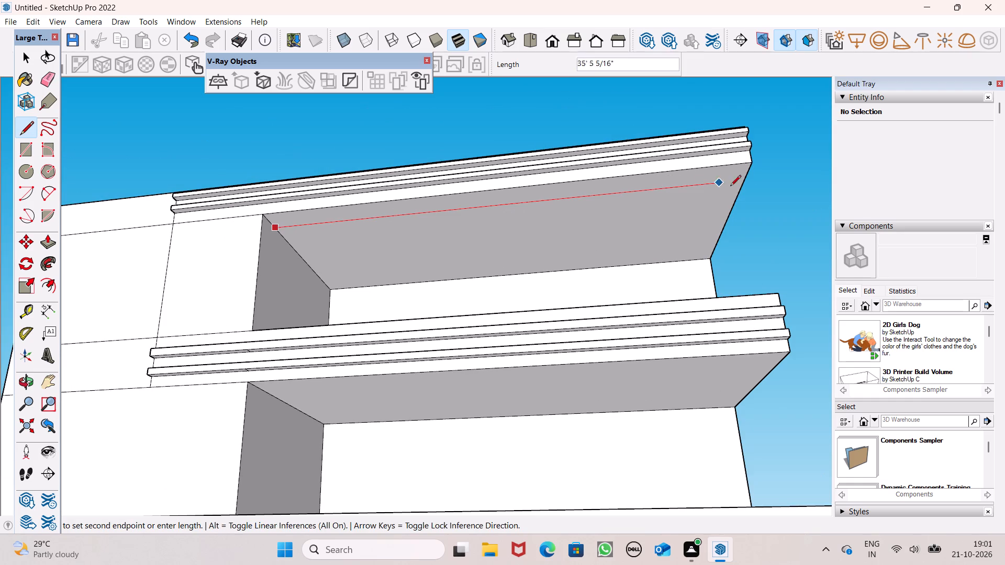
click(688, 187)
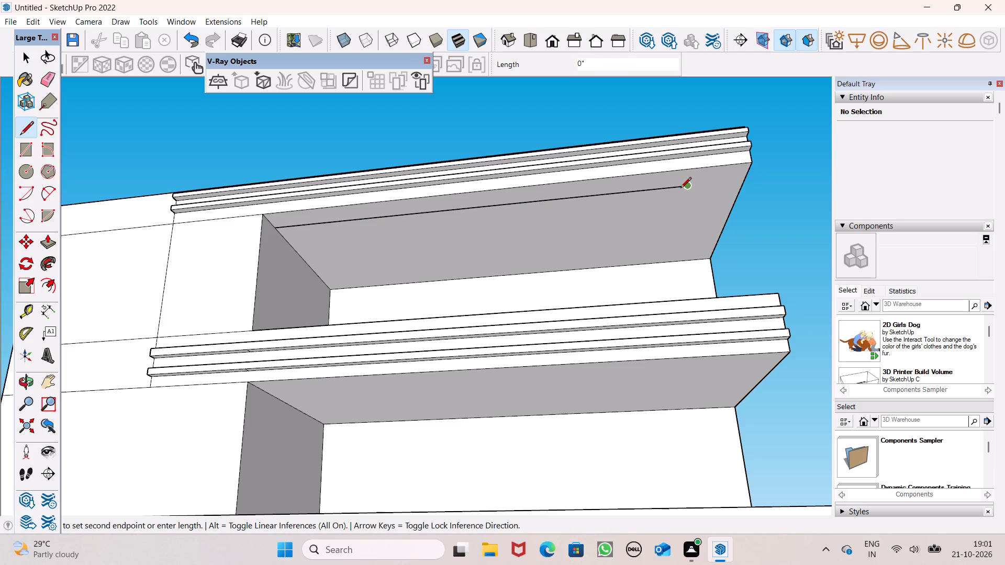
middle_click(709, 226)
key(space)
Examine the building's front and roof from eye level and above, checking the parapet strips, terrace and overhang.
scroll(711, 222, down, 2)
middle_drag(713, 244, 723, 349)
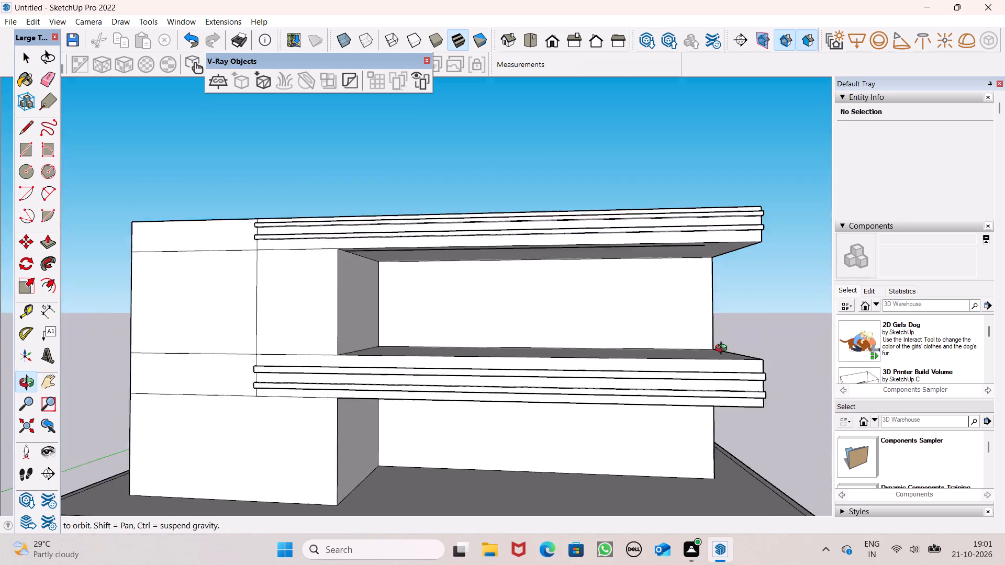
middle_drag(723, 349, 726, 381)
scroll(688, 326, down, 2)
scroll(687, 330, up, 1)
scroll(686, 337, down, 1)
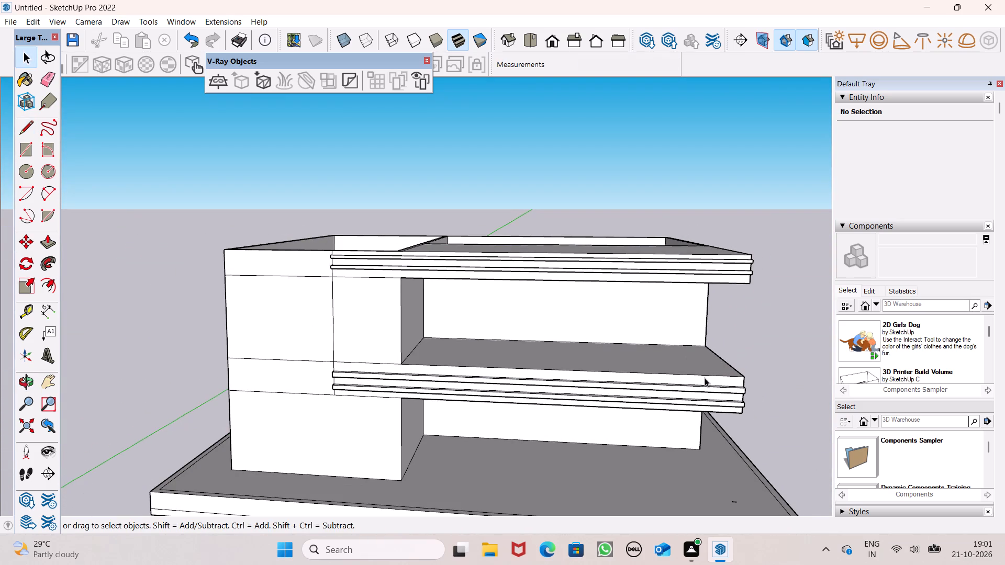
scroll(702, 374, down, 1)
middle_drag(705, 399, 705, 418)
middle_drag(730, 403, 733, 429)
scroll(753, 383, up, 1)
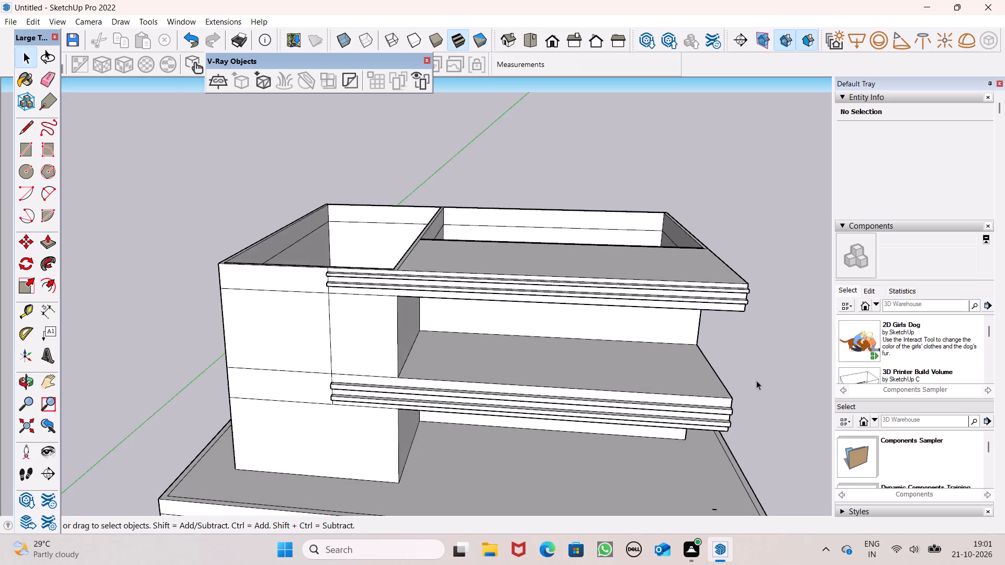
scroll(756, 380, up, 5)
middle_drag(735, 359, 732, 391)
scroll(732, 379, up, 1)
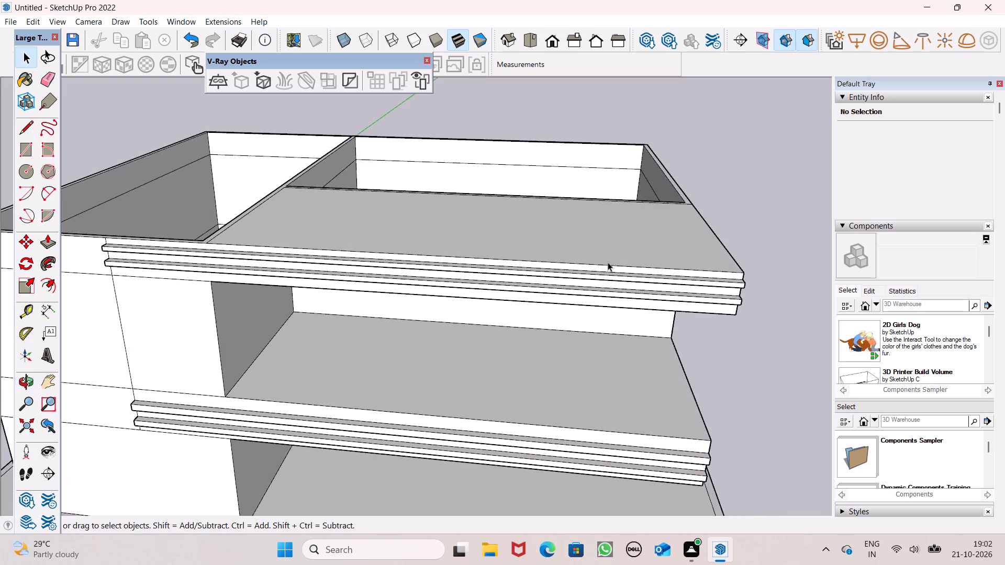
Draw a rectangle about 5' 9 7/8" by 4' 3 9/16" at the outer front corner of the upper terrace floor.
scroll(607, 262, down, 4)
middle_drag(617, 302, 620, 351)
scroll(710, 357, up, 5)
scroll(674, 295, down, 3)
middle_drag(633, 357, 658, 381)
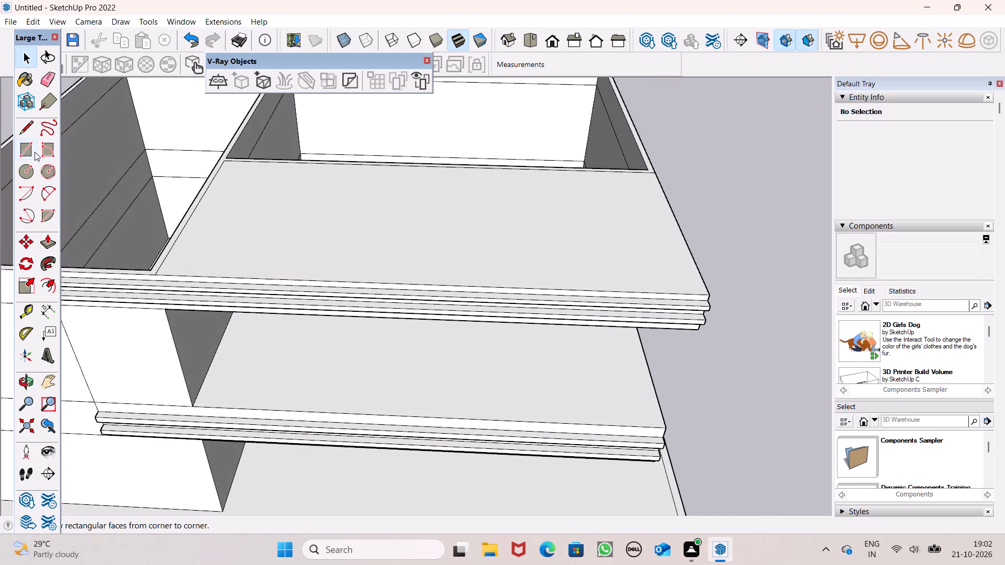
click(35, 152)
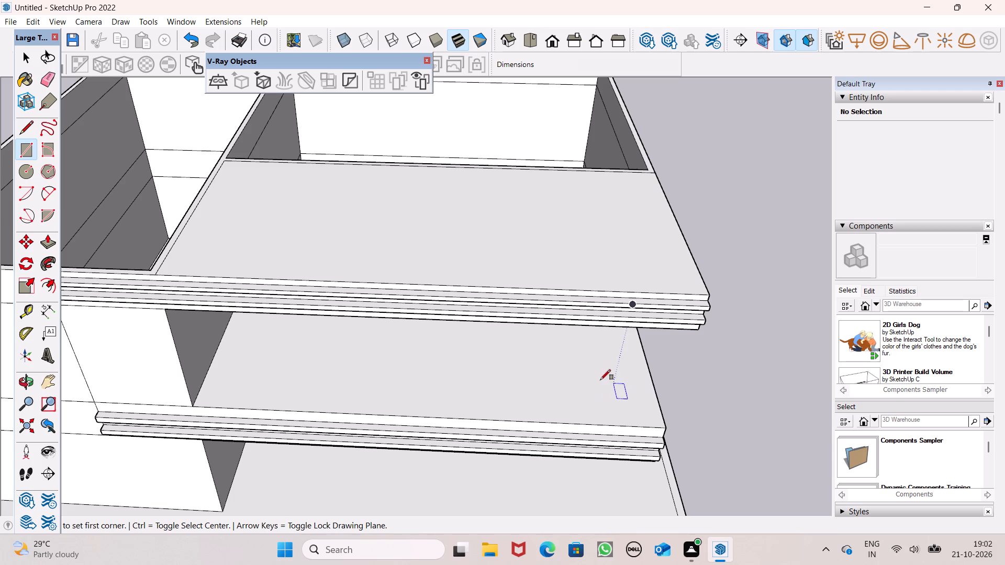
click(599, 373)
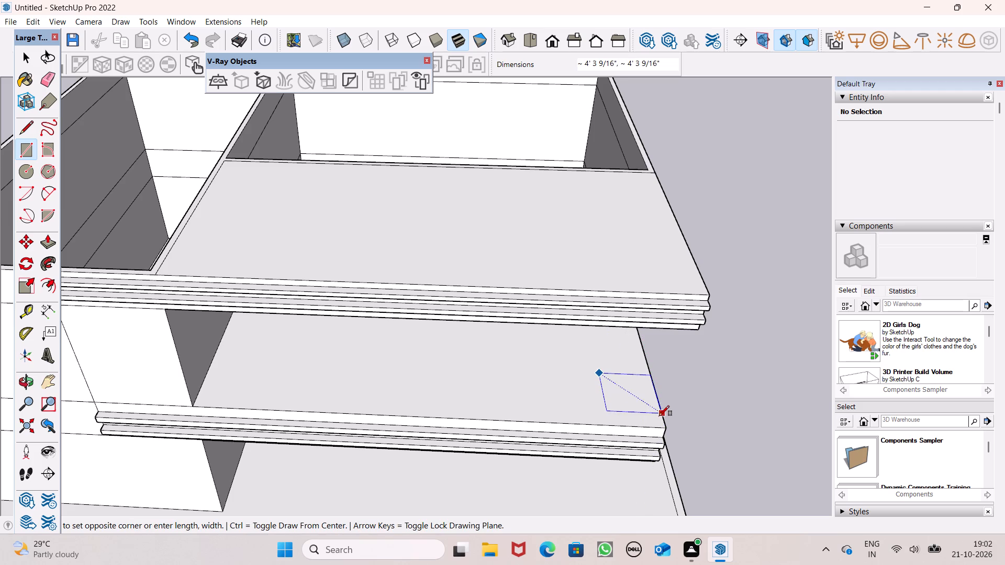
click(663, 423)
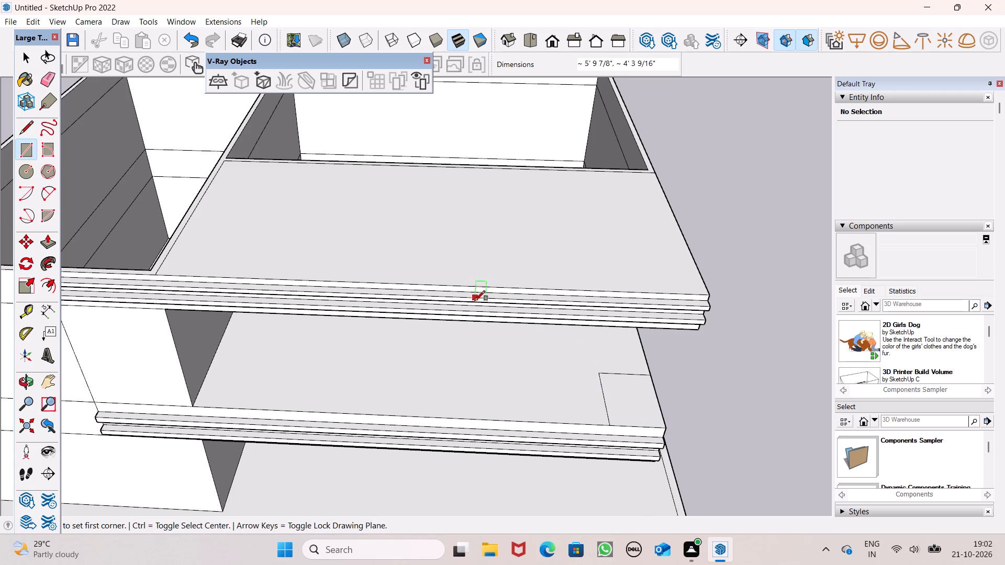
scroll(474, 304, down, 1)
middle_drag(477, 315, 449, 200)
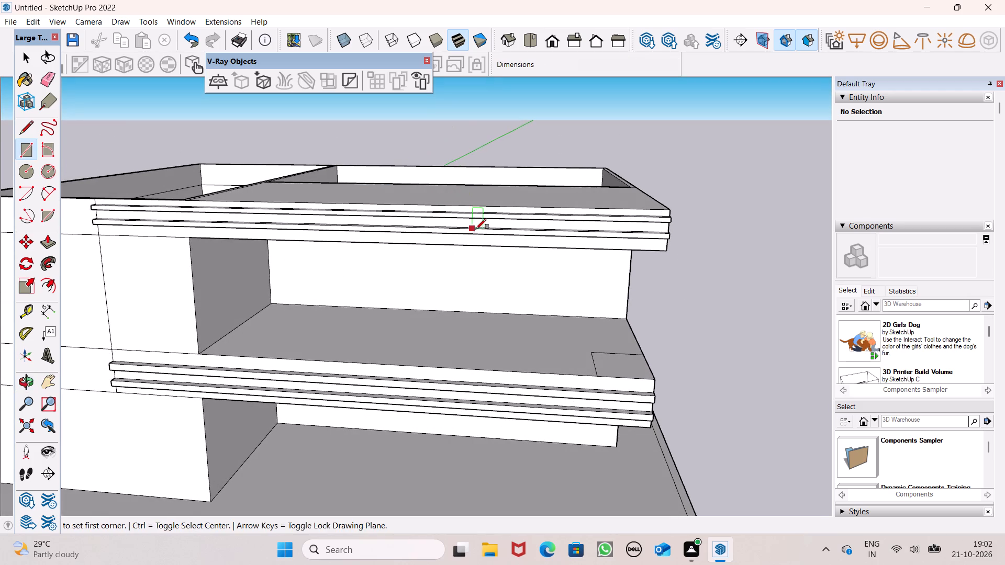
key(space)
Push/Pull the terrace corner rectangle up 10' to the overhang's underside to form a corner column.
middle_drag(569, 298, 375, 305)
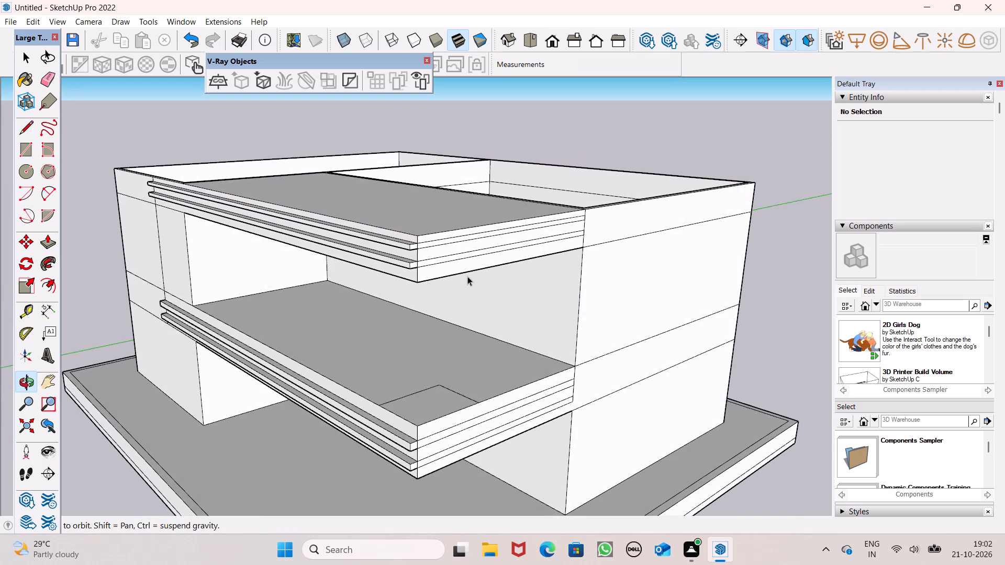
scroll(473, 279, down, 2)
click(44, 245)
middle_drag(242, 286, 271, 286)
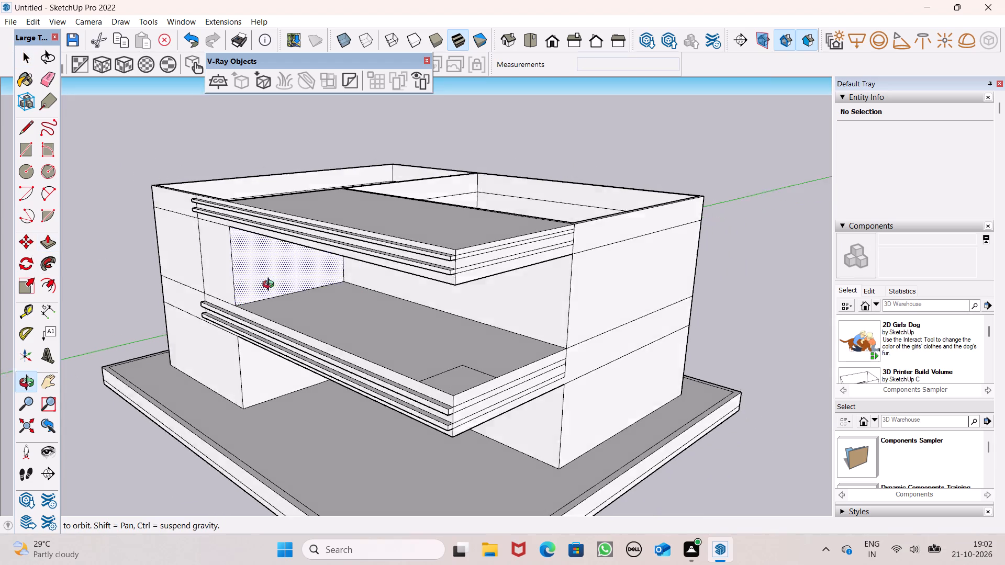
middle_drag(271, 286, 337, 255)
scroll(529, 322, up, 5)
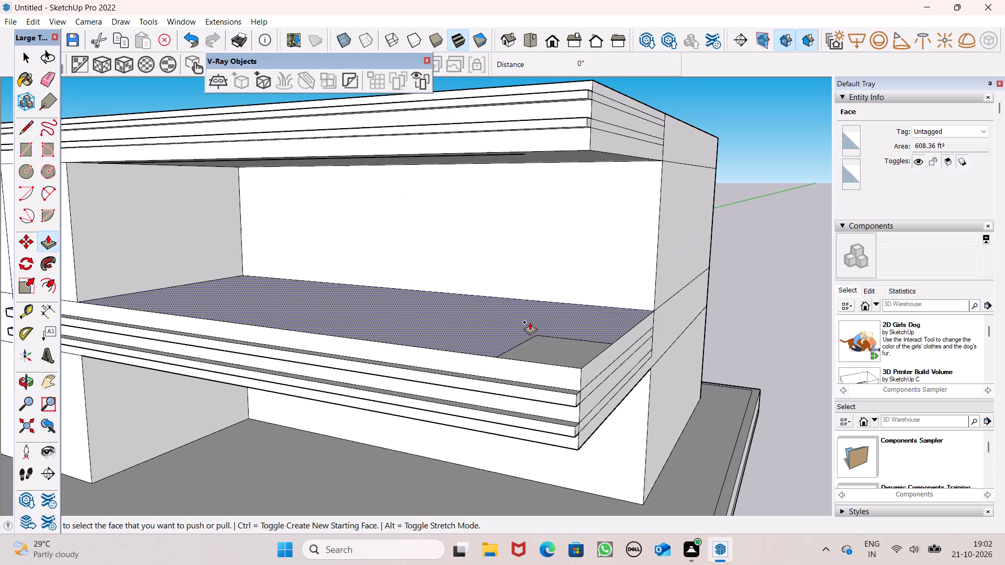
drag(557, 355, 570, 187)
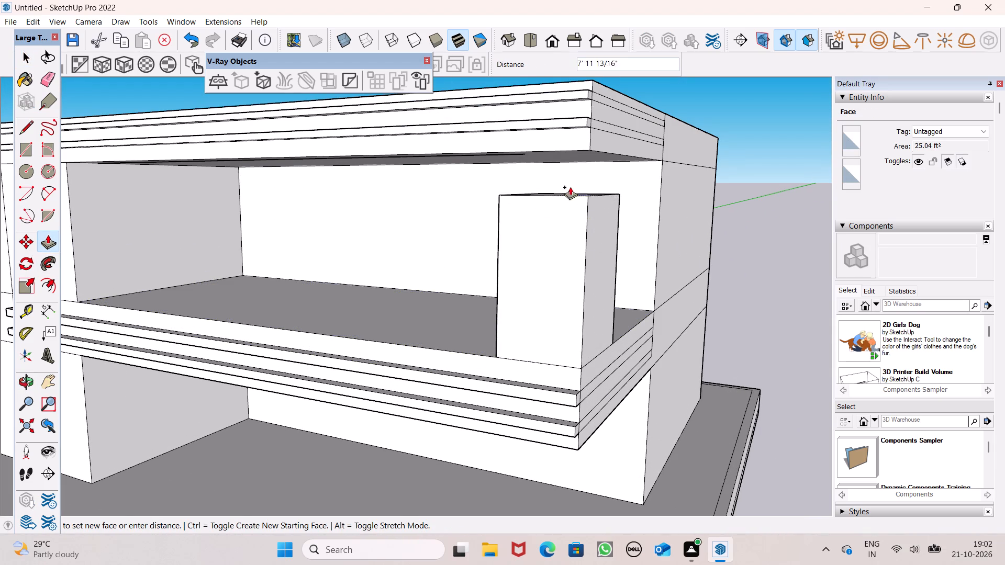
drag(570, 187, 576, 150)
Push/Pull the front strip of the overhang's underside down about 1' 9 3/4" to form a beam meeting the corner column.
scroll(554, 168, down, 1)
middle_drag(566, 219, 631, 254)
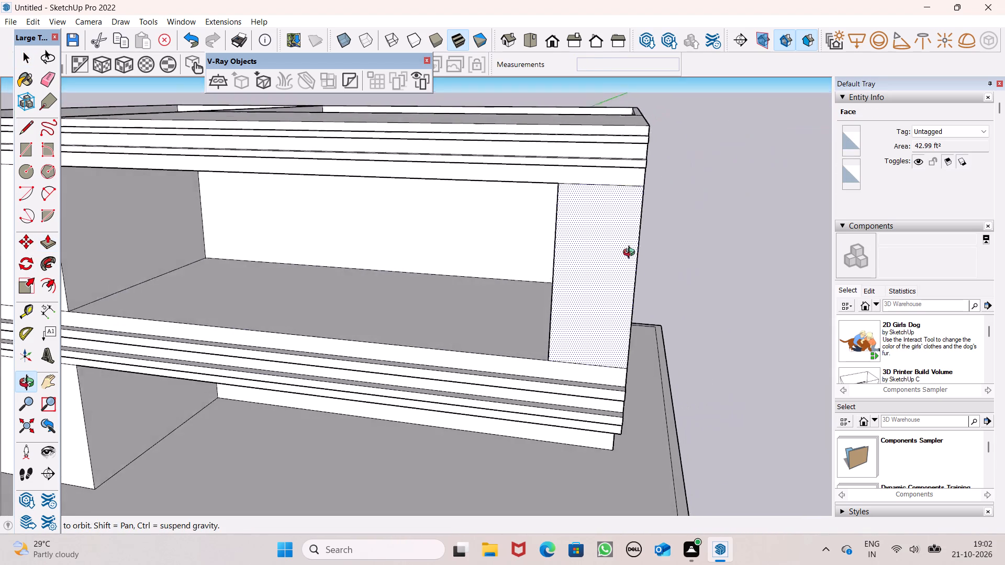
middle_drag(631, 254, 642, 253)
middle_drag(477, 159, 528, 44)
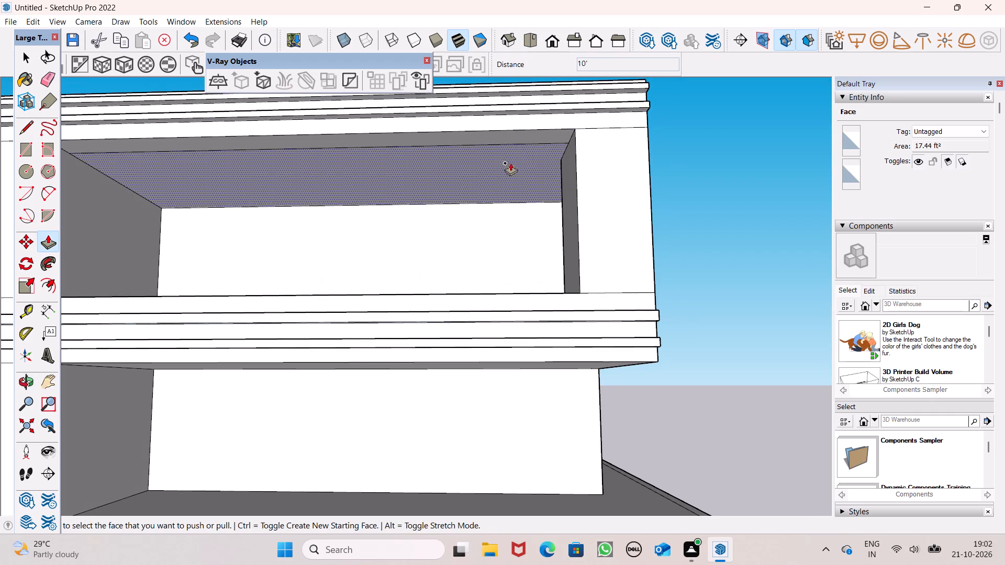
drag(539, 138, 544, 166)
Thin the front beam by pushing its inner face toward the front about 1' 3/16", plus a further 2 5/16".
scroll(583, 122, down, 8)
middle_drag(594, 146, 568, 213)
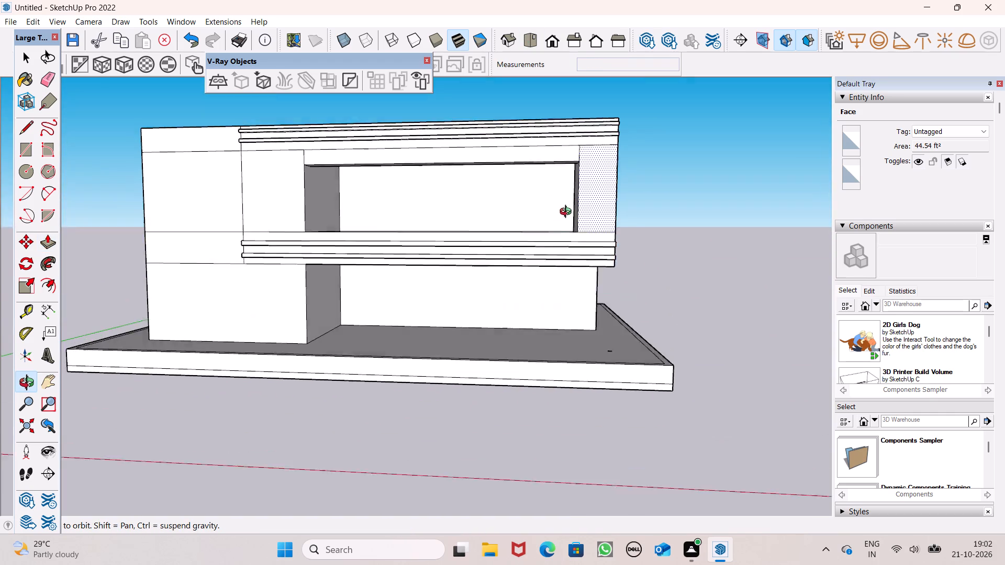
middle_drag(568, 213, 558, 270)
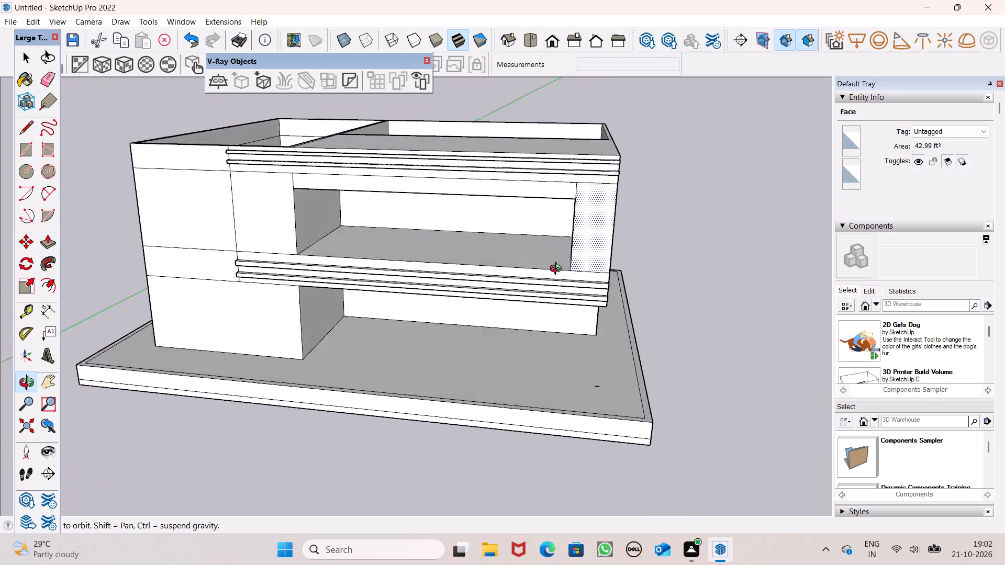
middle_drag(558, 270, 196, 235)
scroll(360, 199, up, 1)
middle_drag(360, 199, 342, 204)
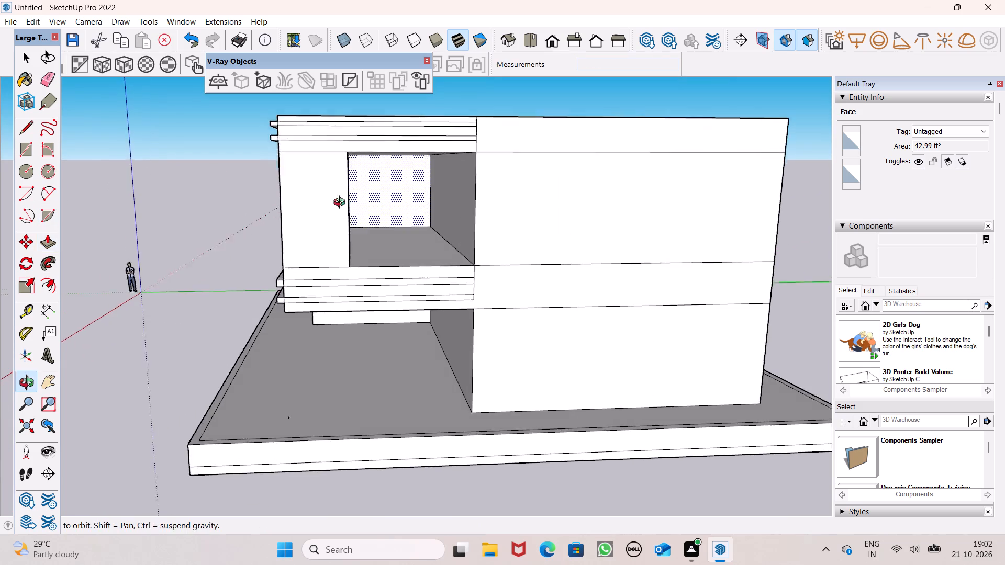
middle_drag(342, 204, 263, 186)
scroll(261, 180, up, 6)
scroll(303, 149, up, 6)
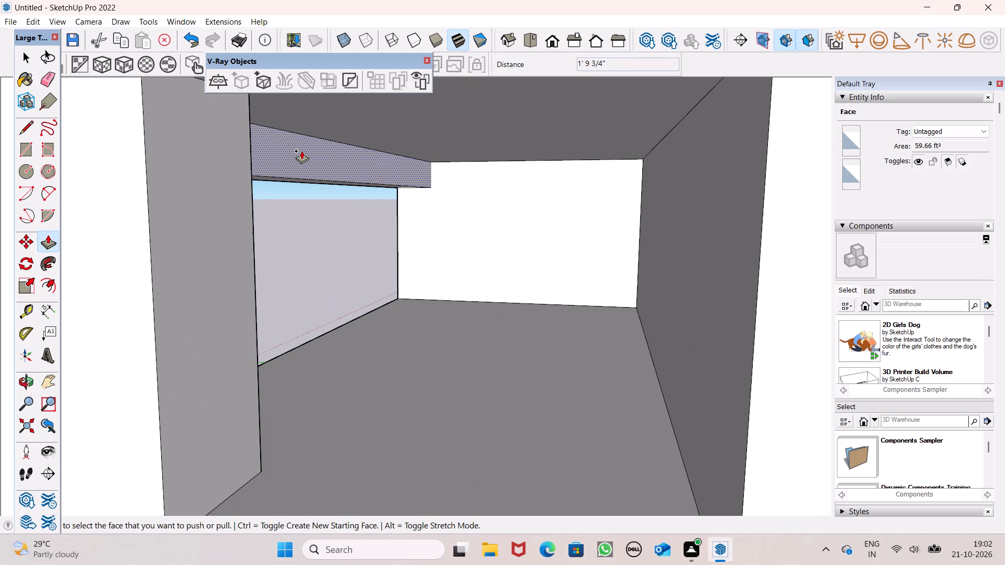
drag(301, 151, 277, 158)
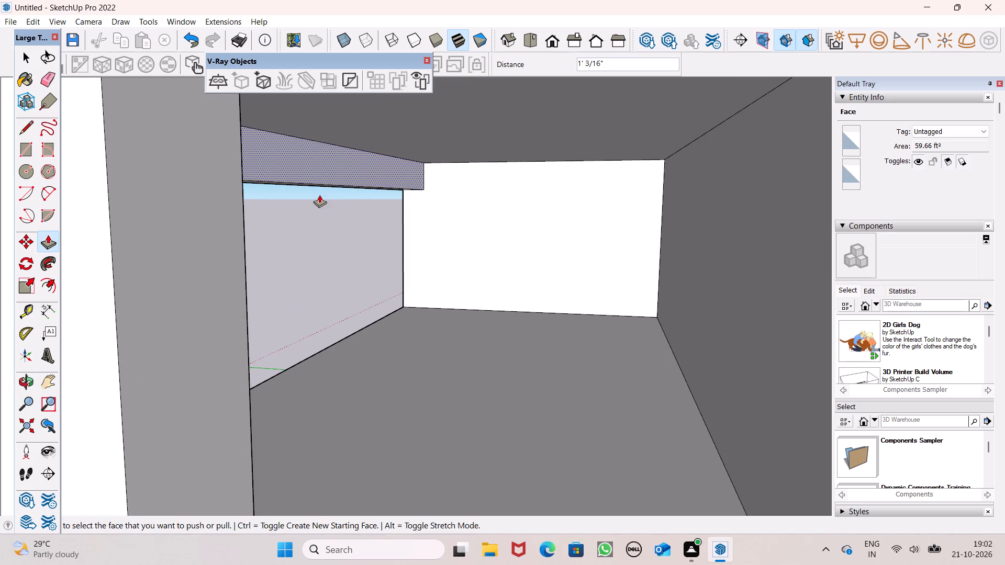
middle_drag(319, 195, 313, 173)
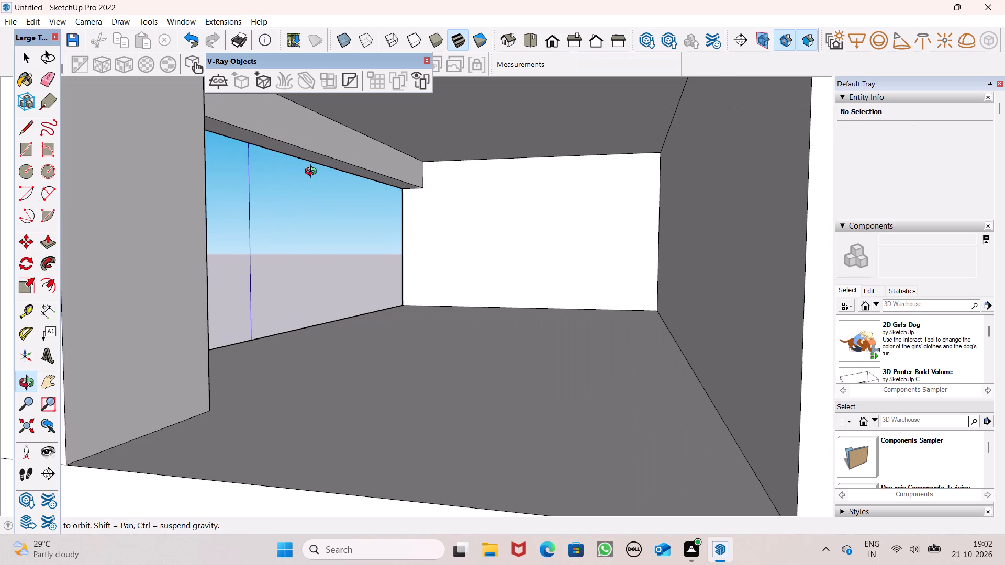
middle_drag(313, 173, 314, 173)
click(276, 123)
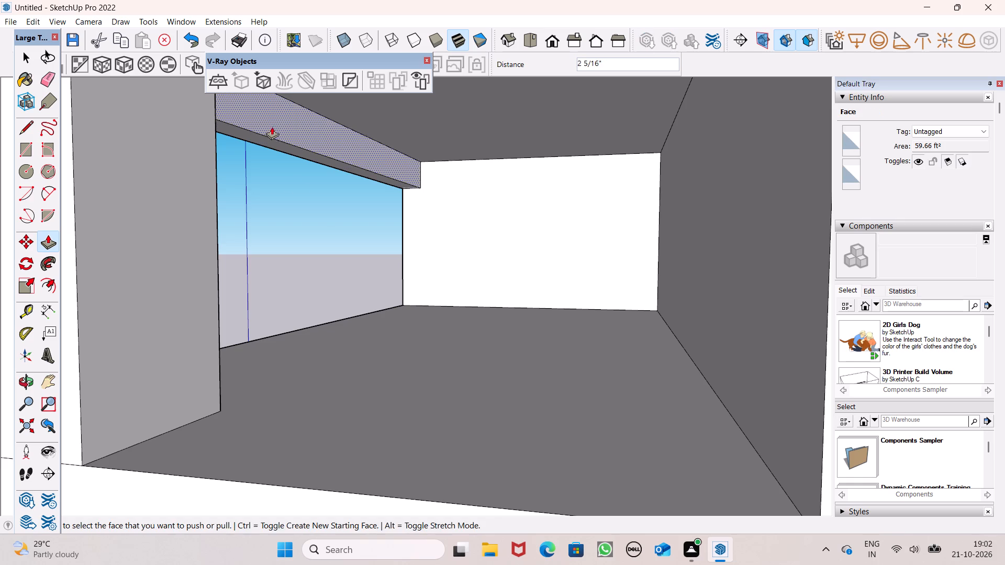
Thicken the front beam by pulling its inner face about 1' 4 3/16" into the terrace recess.
middle_drag(325, 216, 484, 231)
scroll(400, 183, down, 6)
middle_drag(488, 227, 506, 173)
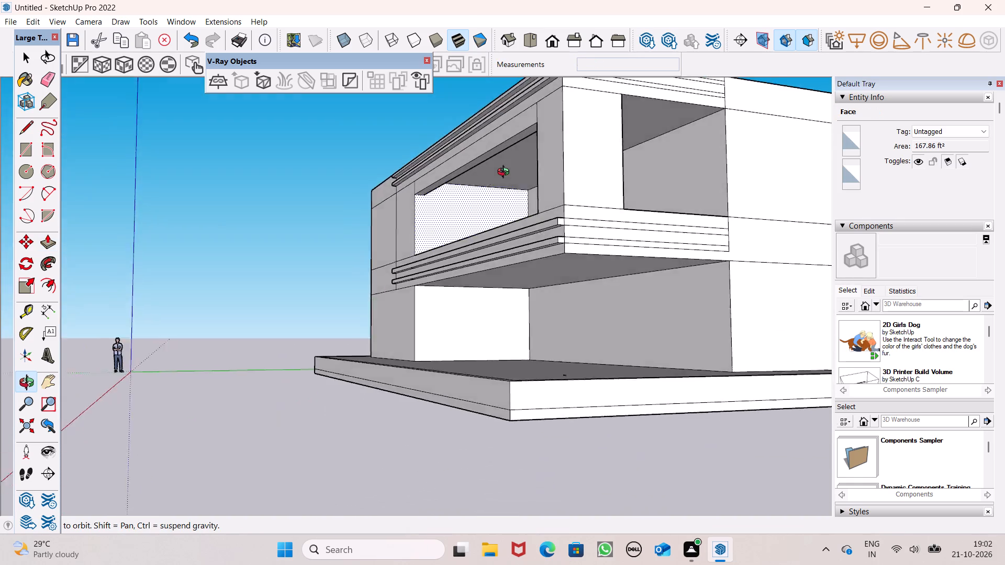
middle_drag(506, 173, 555, 300)
scroll(555, 300, up, 1)
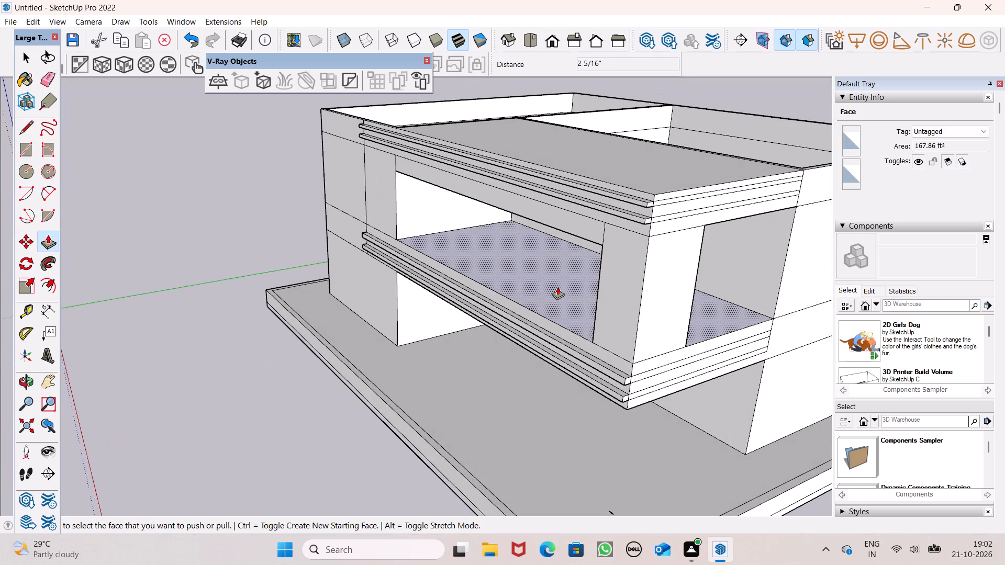
middle_drag(531, 275, 687, 291)
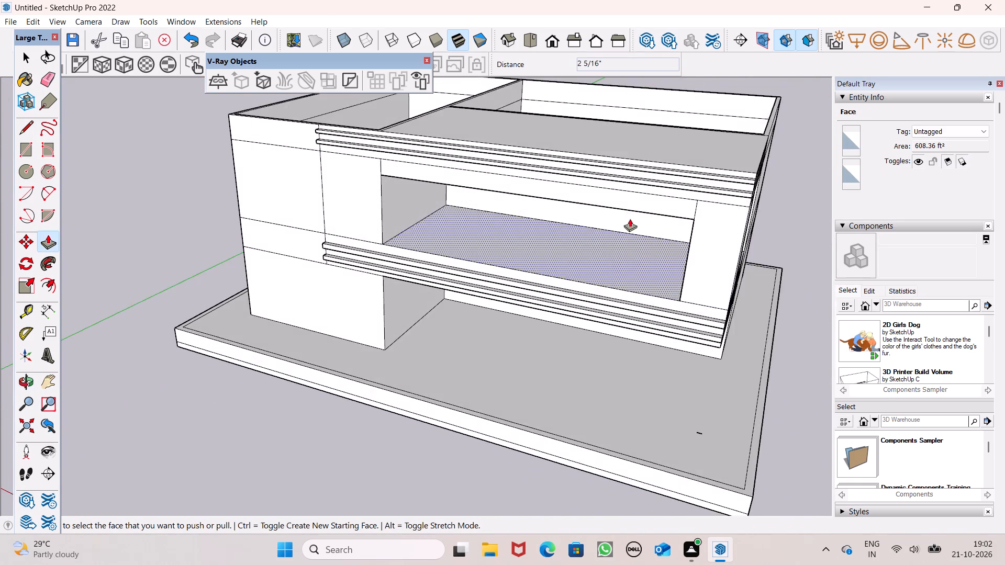
scroll(629, 216, up, 2)
middle_drag(726, 250, 265, 167)
scroll(262, 152, up, 5)
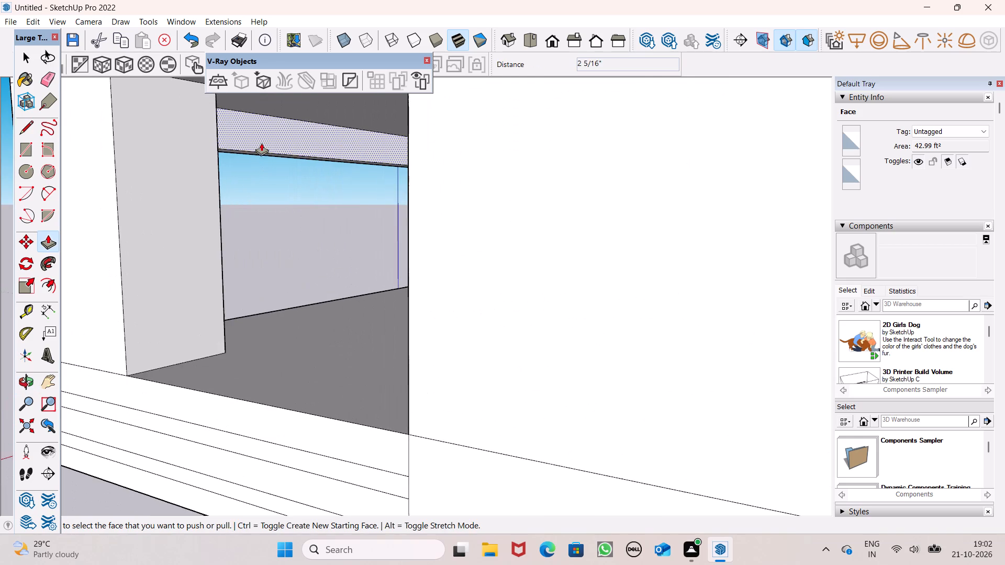
drag(260, 135, 283, 140)
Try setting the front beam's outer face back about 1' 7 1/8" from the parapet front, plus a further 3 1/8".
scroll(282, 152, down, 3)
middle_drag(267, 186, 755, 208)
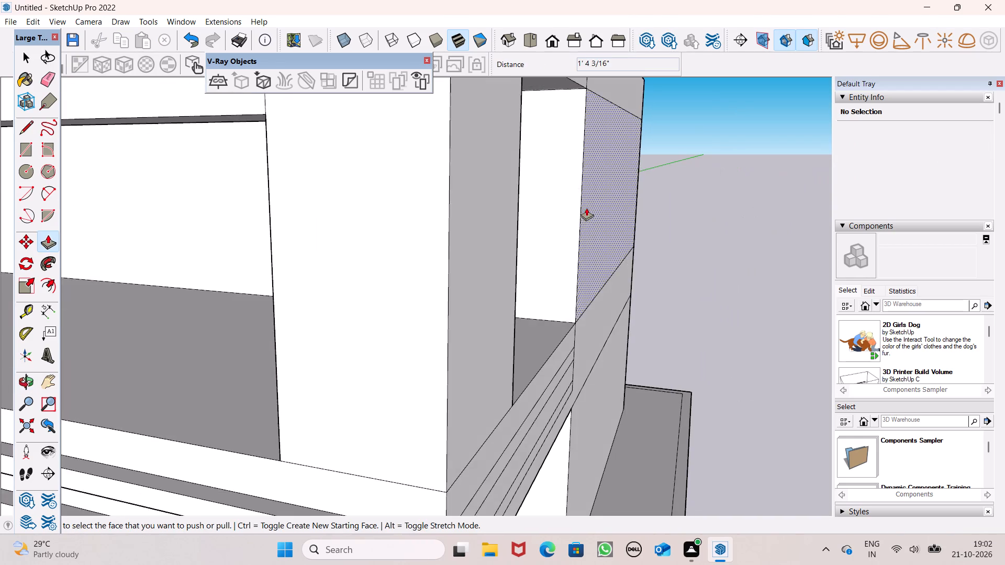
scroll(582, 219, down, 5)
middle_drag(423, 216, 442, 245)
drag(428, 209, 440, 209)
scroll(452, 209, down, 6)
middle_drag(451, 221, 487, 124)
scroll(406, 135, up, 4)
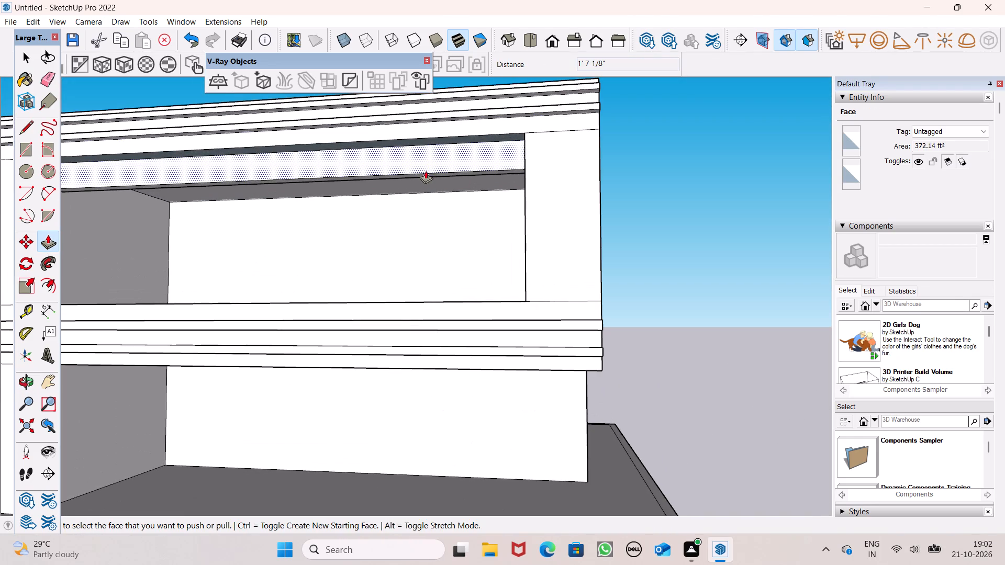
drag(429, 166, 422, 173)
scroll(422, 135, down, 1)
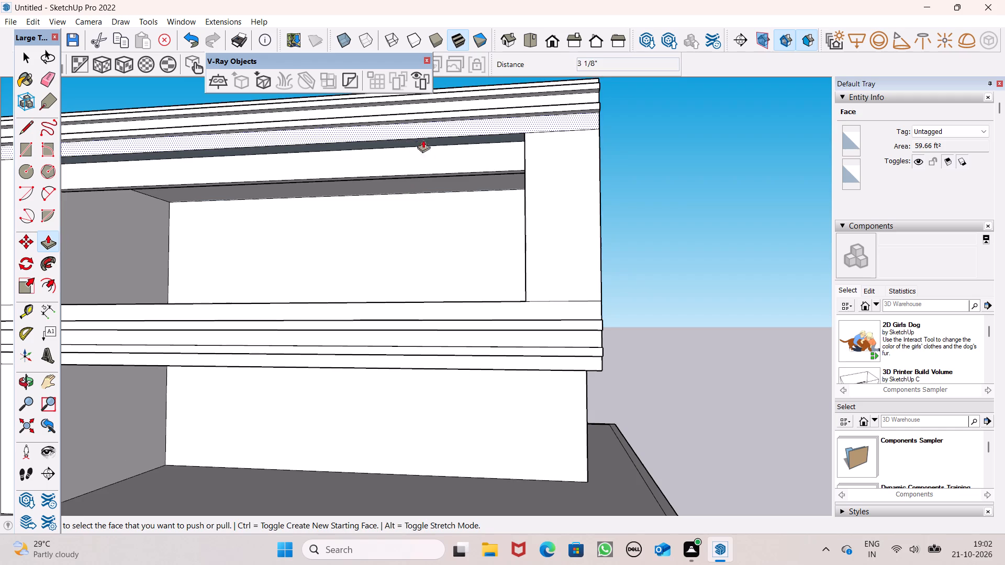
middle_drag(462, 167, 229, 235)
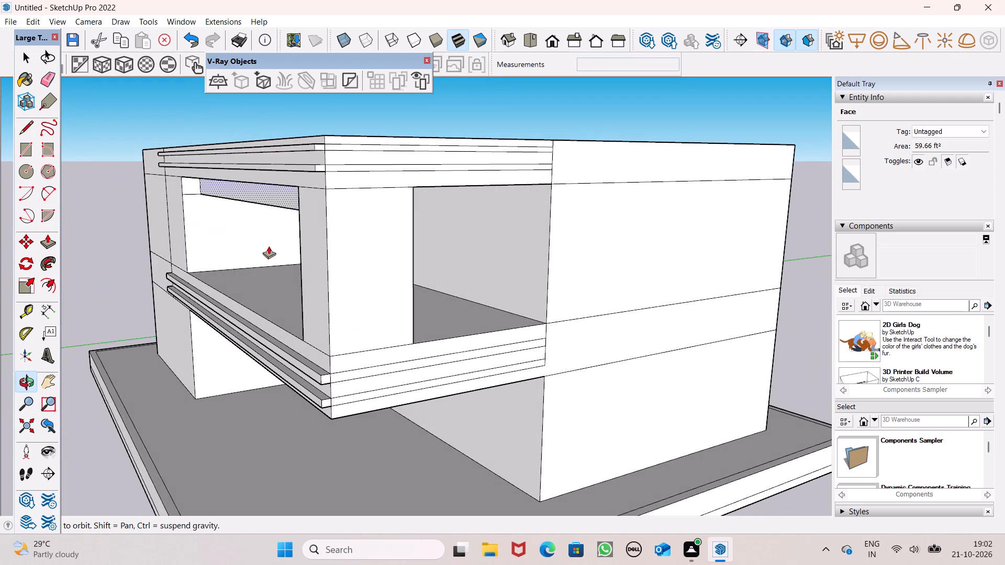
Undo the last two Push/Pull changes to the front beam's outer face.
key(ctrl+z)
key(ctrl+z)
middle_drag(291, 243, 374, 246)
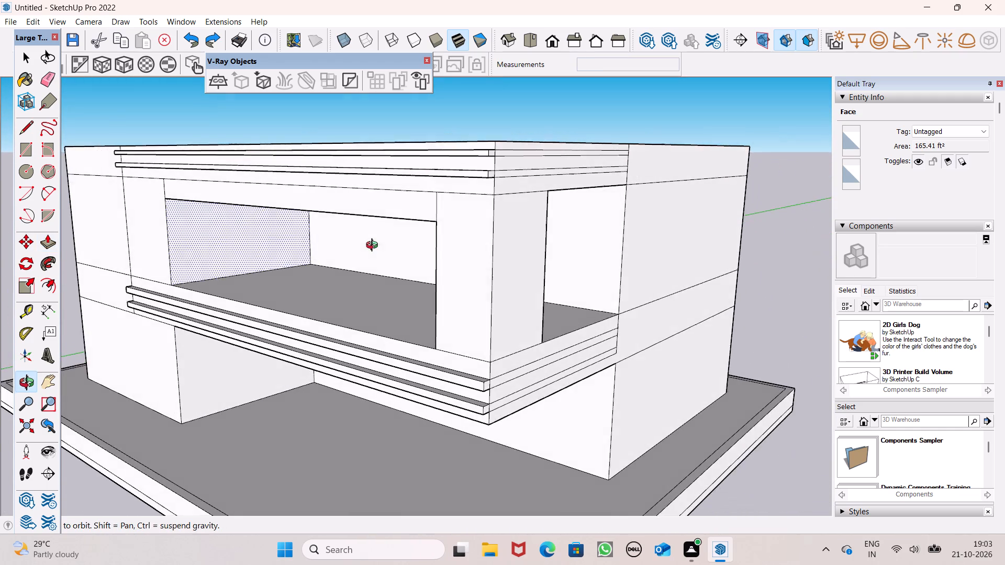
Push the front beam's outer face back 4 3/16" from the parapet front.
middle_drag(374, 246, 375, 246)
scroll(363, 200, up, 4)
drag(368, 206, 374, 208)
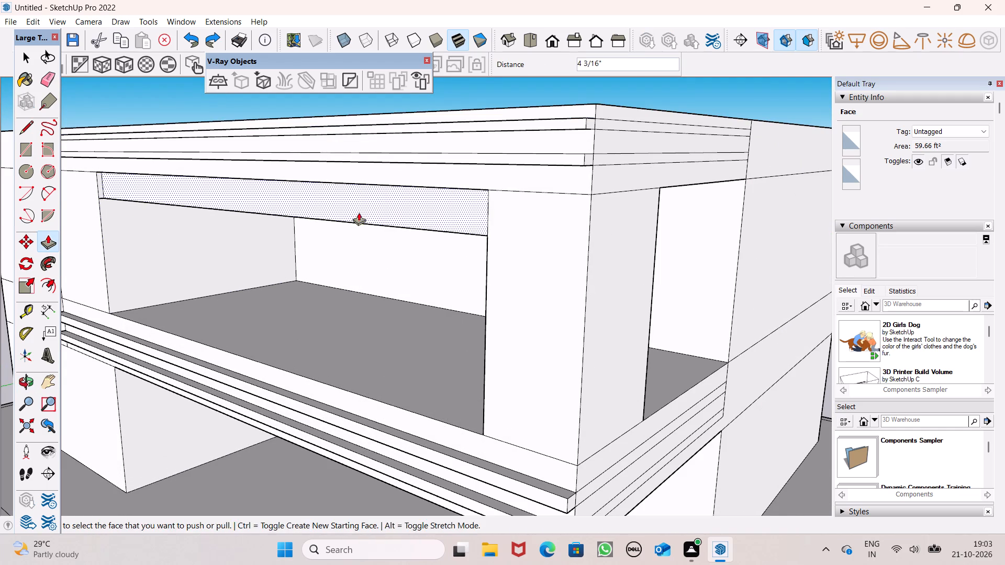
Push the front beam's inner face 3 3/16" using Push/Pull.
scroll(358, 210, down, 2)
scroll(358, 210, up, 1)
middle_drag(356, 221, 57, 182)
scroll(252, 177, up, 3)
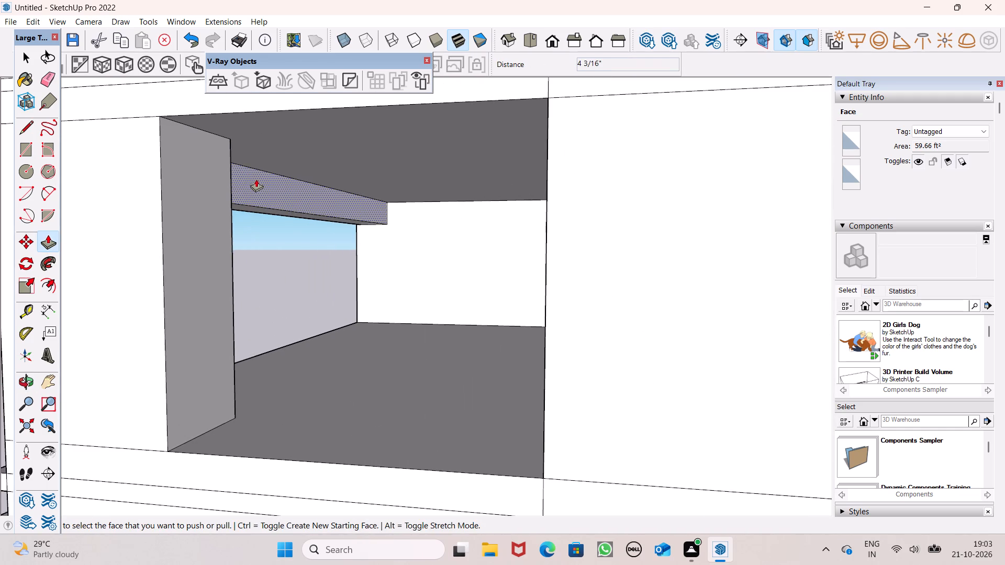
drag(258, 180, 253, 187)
Examine the front beam and terrace opening from the front, the side and above.
scroll(348, 183, down, 3)
middle_drag(348, 201, 558, 203)
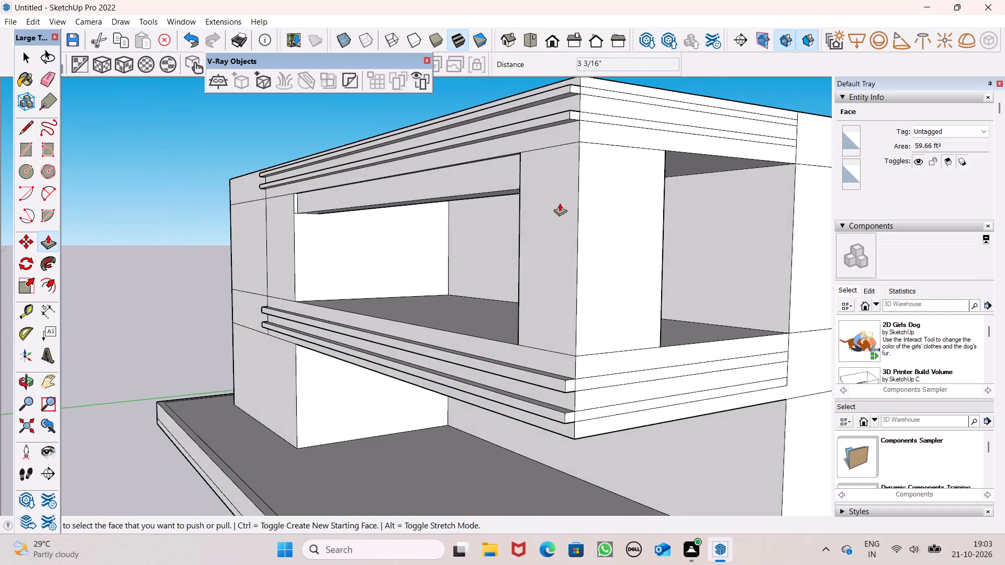
scroll(297, 164, down, 3)
middle_drag(314, 213, 392, 226)
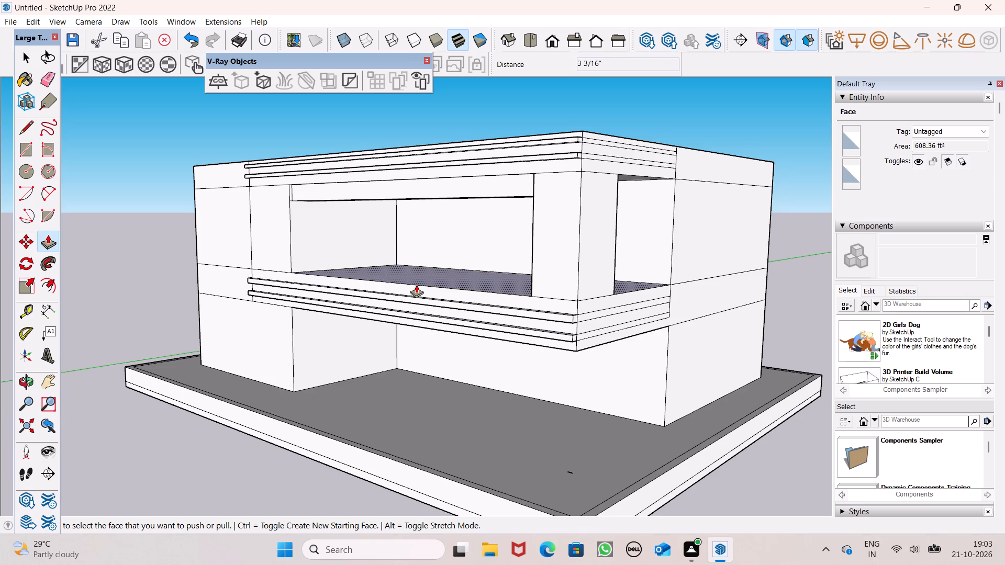
scroll(416, 285, down, 1)
middle_drag(424, 276, 553, 332)
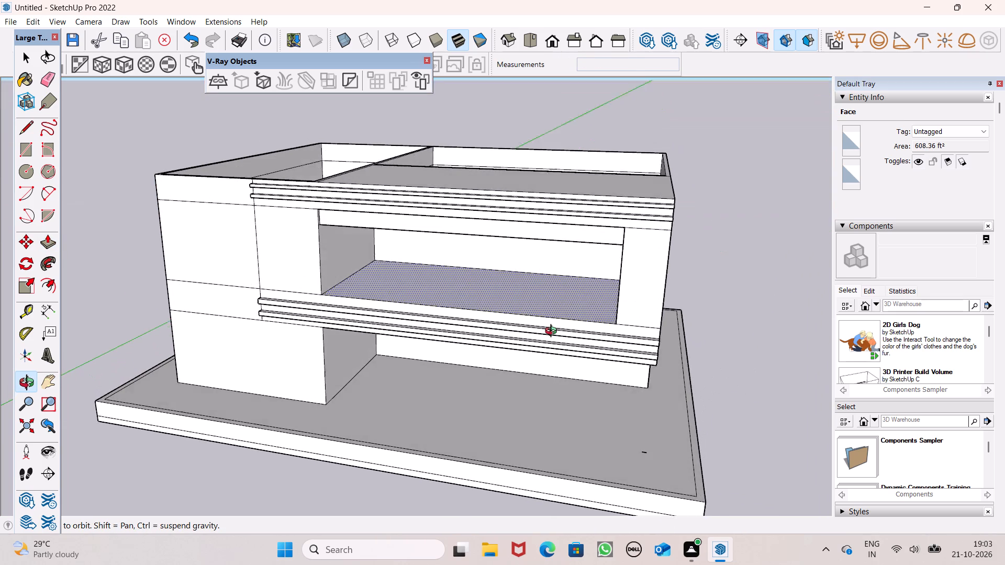
middle_drag(553, 332, 559, 333)
scroll(580, 287, down, 2)
middle_drag(600, 295, 593, 319)
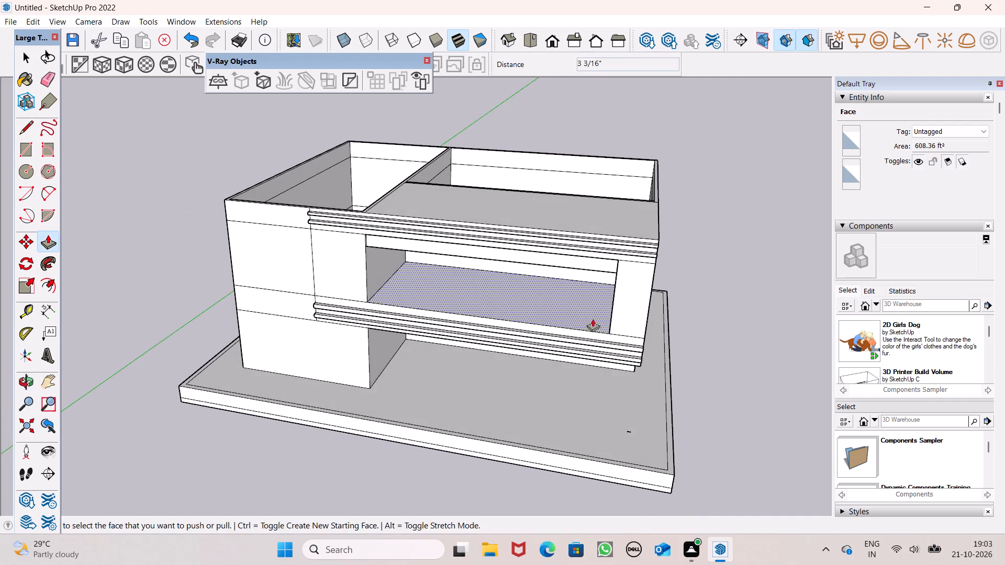
middle_drag(593, 319, 592, 319)
middle_drag(626, 315, 706, 313)
scroll(673, 290, up, 5)
middle_drag(596, 281, 637, 309)
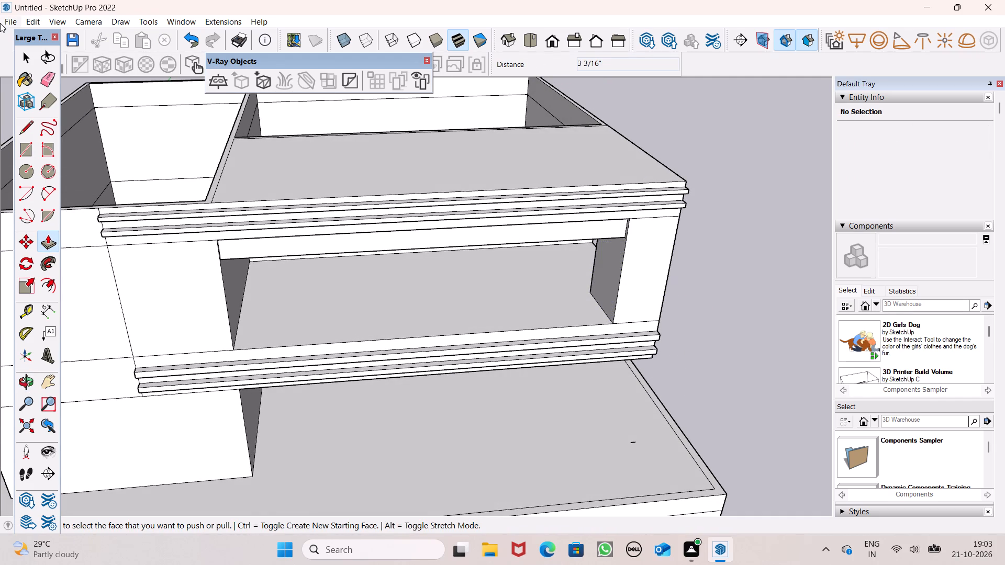
Undo the recent front beam changes, back to the terrace opening without the beam.
key(ctrl+z)
key(ctrl+z)
key(ctrl+z)
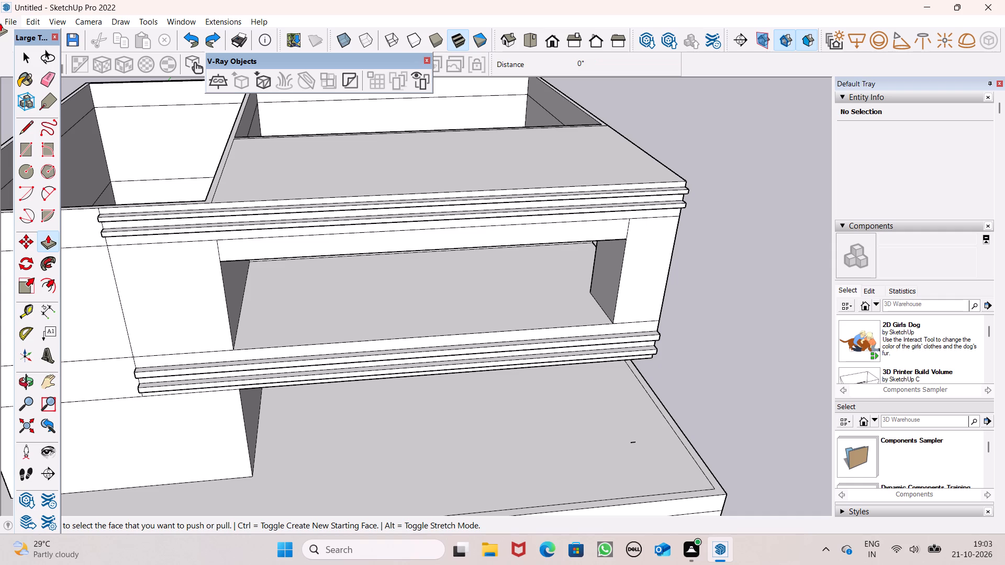
key(ctrl+z)
key(ctrl+z)
key(ctrl+z)
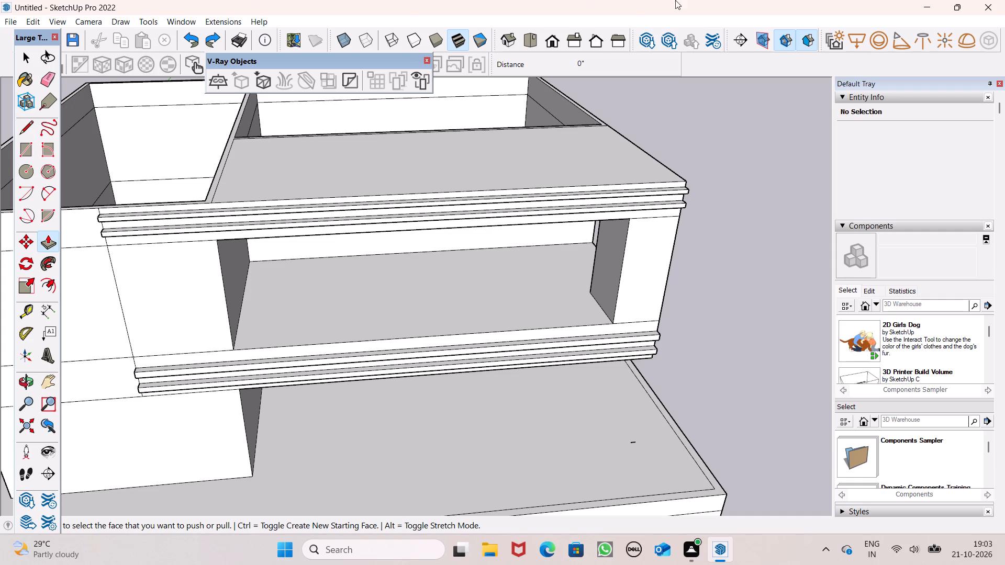
Set the corner column's front face back 5 11/16" and its outer side face back 4 9/16" from the terrace edges.
middle_drag(709, 251, 772, 242)
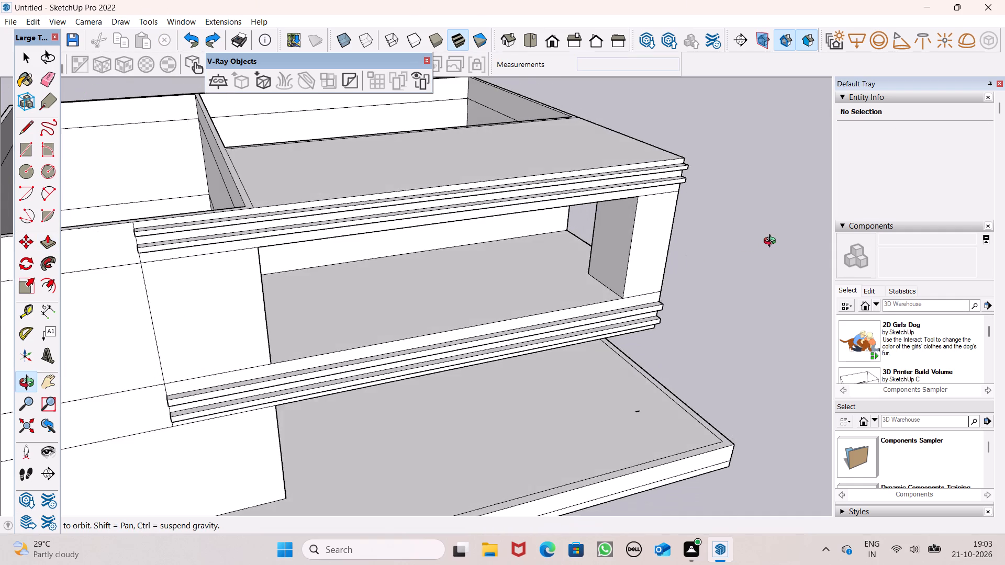
middle_drag(772, 242, 632, 227)
middle_drag(618, 289, 624, 300)
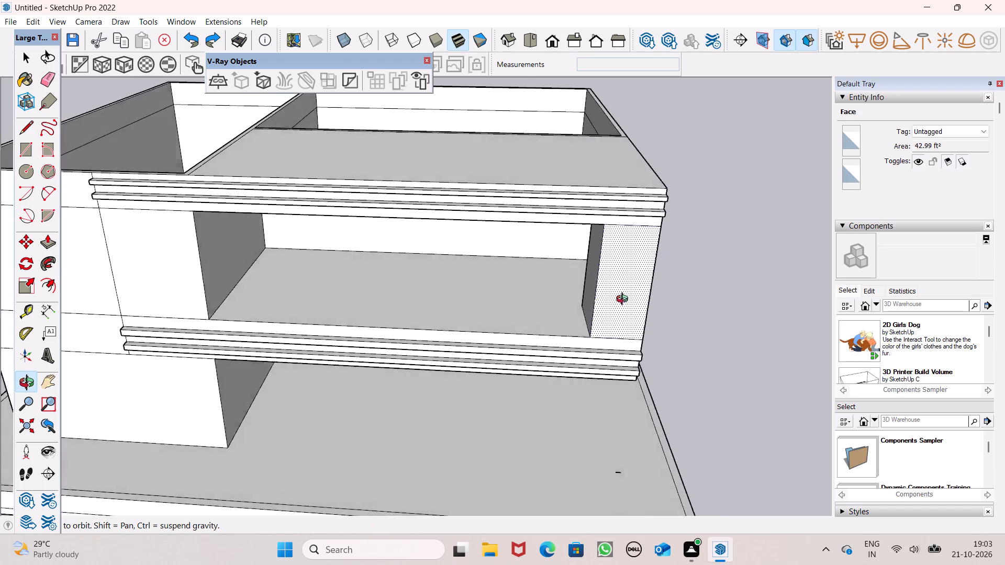
middle_drag(624, 300, 559, 310)
scroll(561, 310, up, 1)
scroll(639, 361, up, 5)
drag(512, 376, 515, 366)
scroll(525, 358, down, 2)
middle_drag(557, 361, 452, 372)
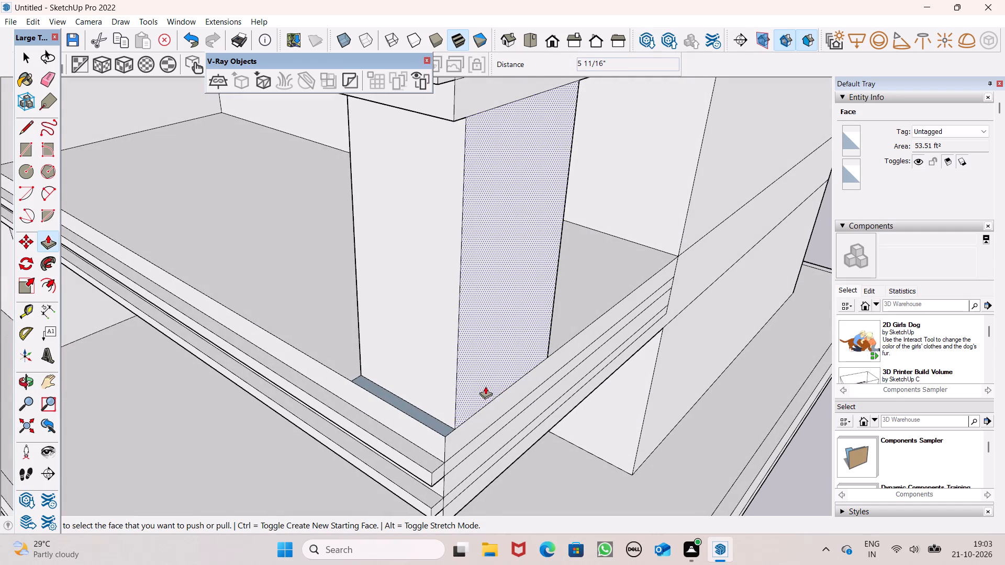
drag(485, 386, 478, 378)
Draw a full-height vertical line on the column's inner side face, close to its front edge.
scroll(518, 364, down, 3)
scroll(524, 382, up, 1)
middle_drag(524, 381, 499, 385)
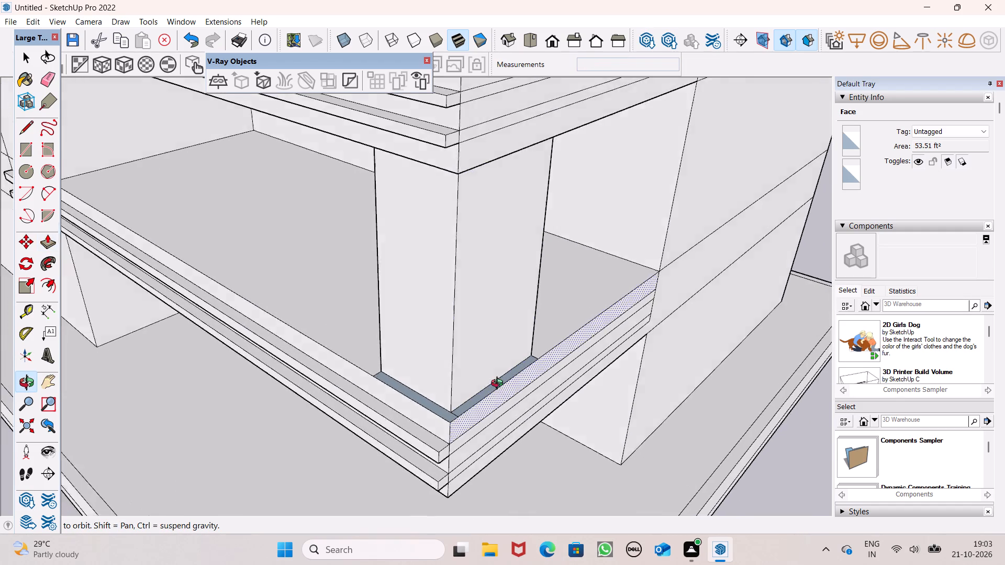
middle_drag(499, 385, 566, 370)
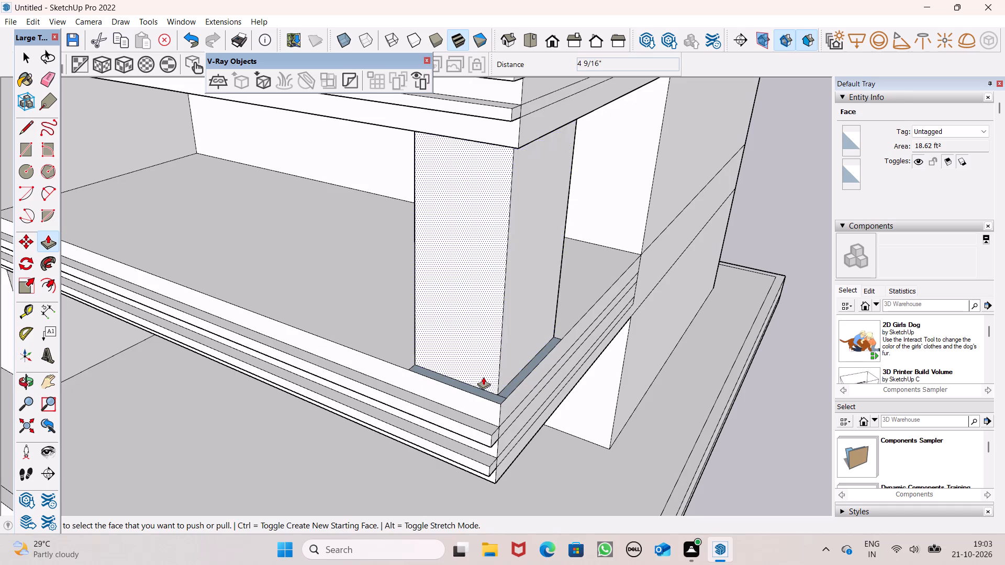
middle_drag(483, 377, 618, 354)
scroll(613, 341, up, 1)
scroll(541, 317, down, 2)
middle_drag(477, 323, 594, 296)
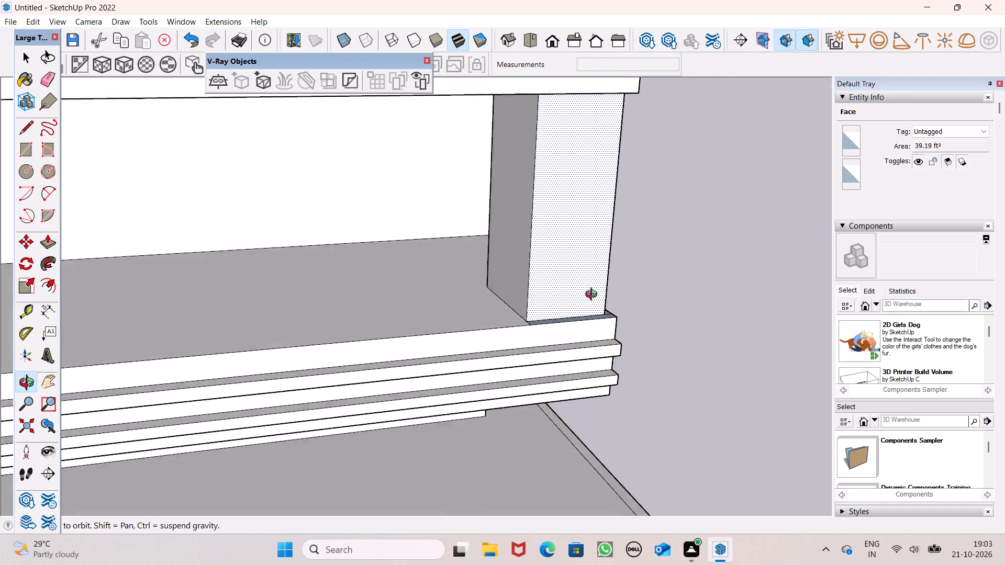
middle_drag(594, 296, 598, 295)
scroll(509, 302, down, 2)
scroll(502, 161, up, 5)
scroll(555, 166, up, 1)
middle_drag(558, 170, 569, 159)
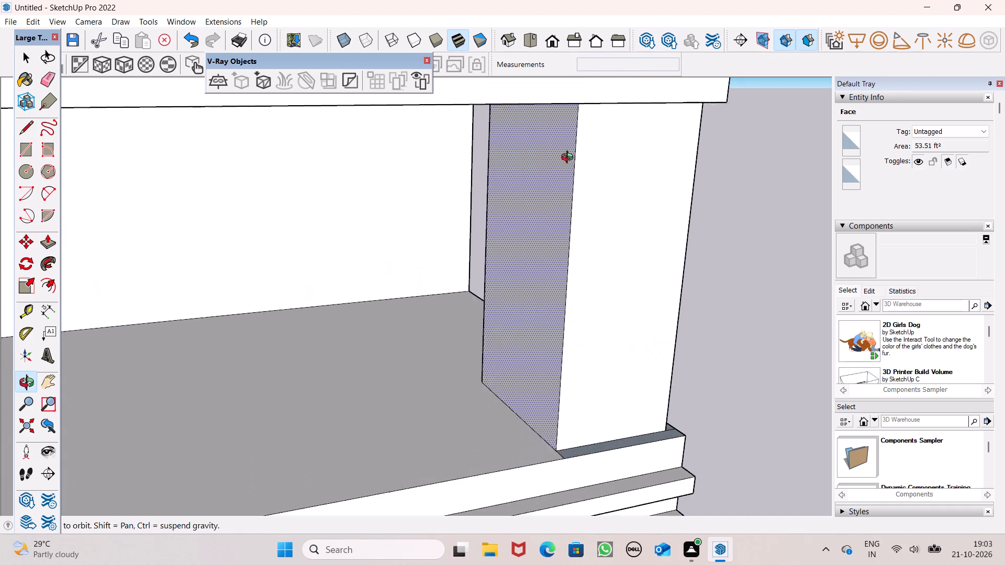
middle_drag(569, 159, 602, 121)
scroll(590, 214, down, 4)
scroll(606, 100, up, 4)
middle_drag(620, 121, 624, 111)
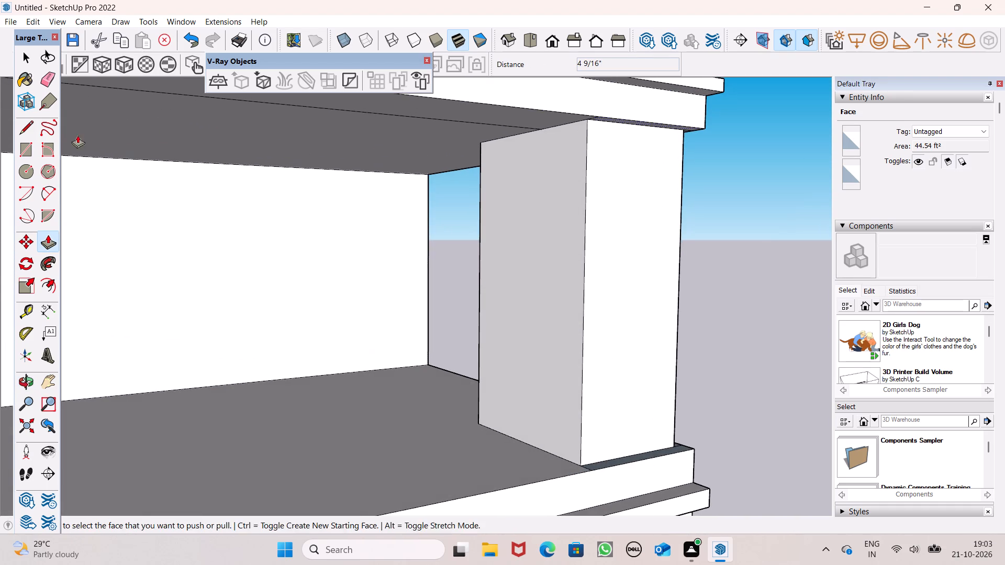
click(25, 130)
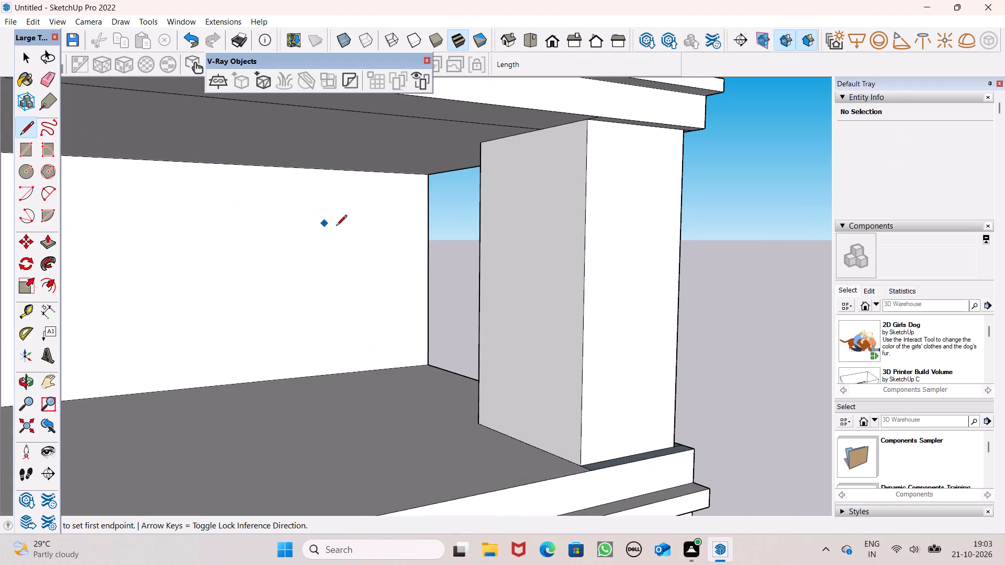
click(567, 125)
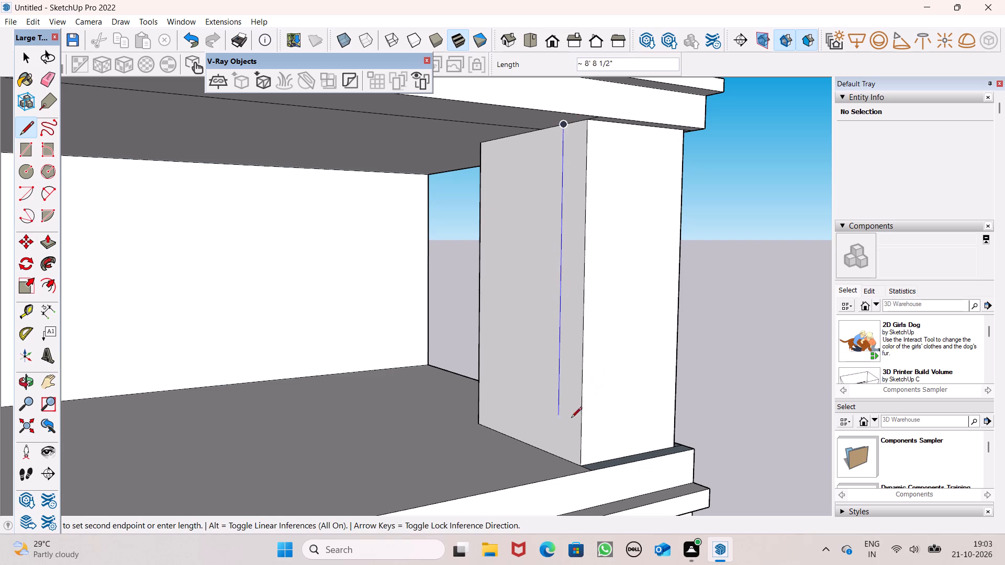
click(556, 455)
Draw a vertical line about 10' 9 9/16" long on the column's rear face, close to its outer edge.
scroll(598, 382, down, 2)
middle_drag(599, 387, 599, 405)
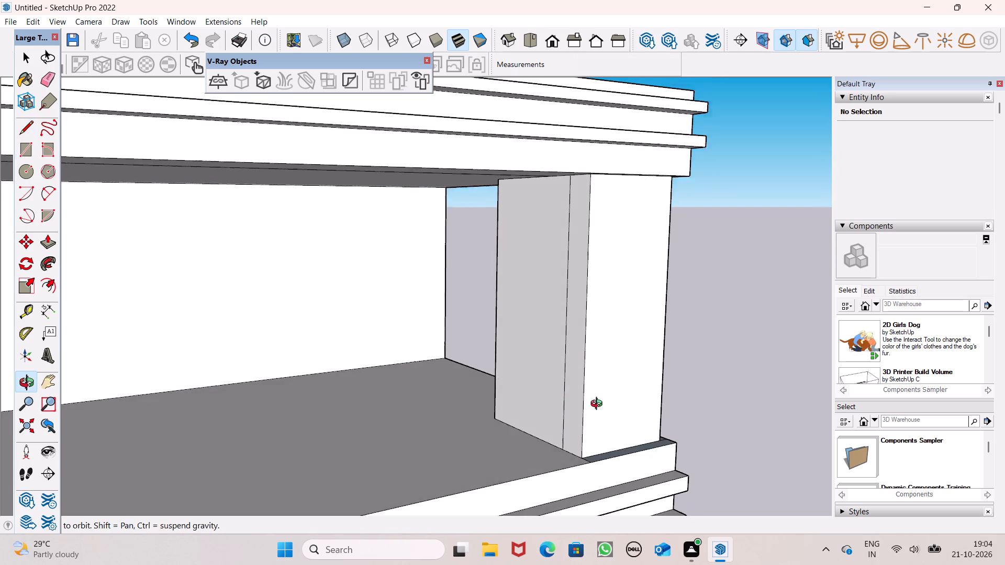
middle_drag(599, 405, 599, 405)
scroll(611, 319, down, 3)
middle_drag(624, 330, 397, 350)
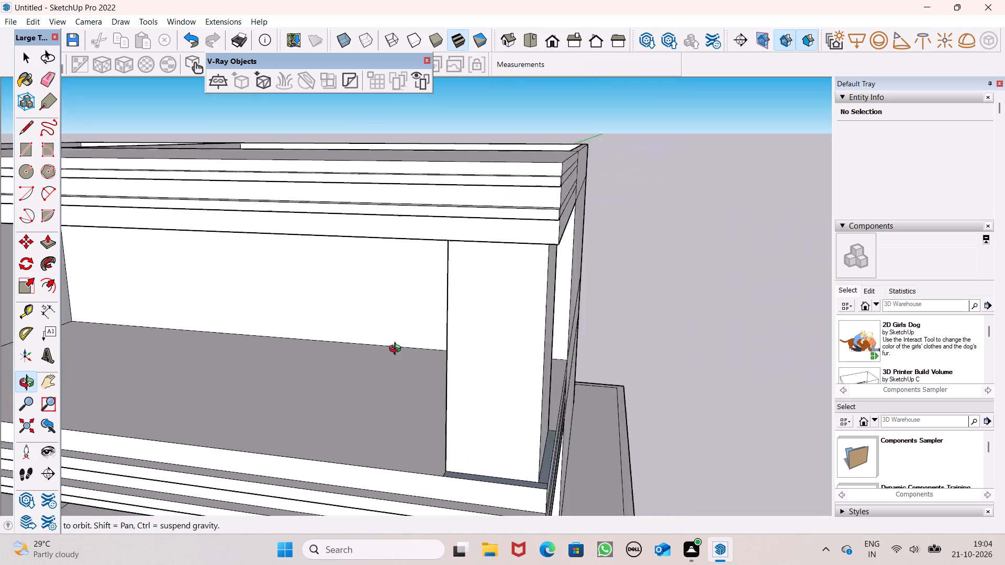
middle_drag(397, 350, 252, 336)
scroll(721, 203, down, 5)
middle_drag(629, 276, 548, 296)
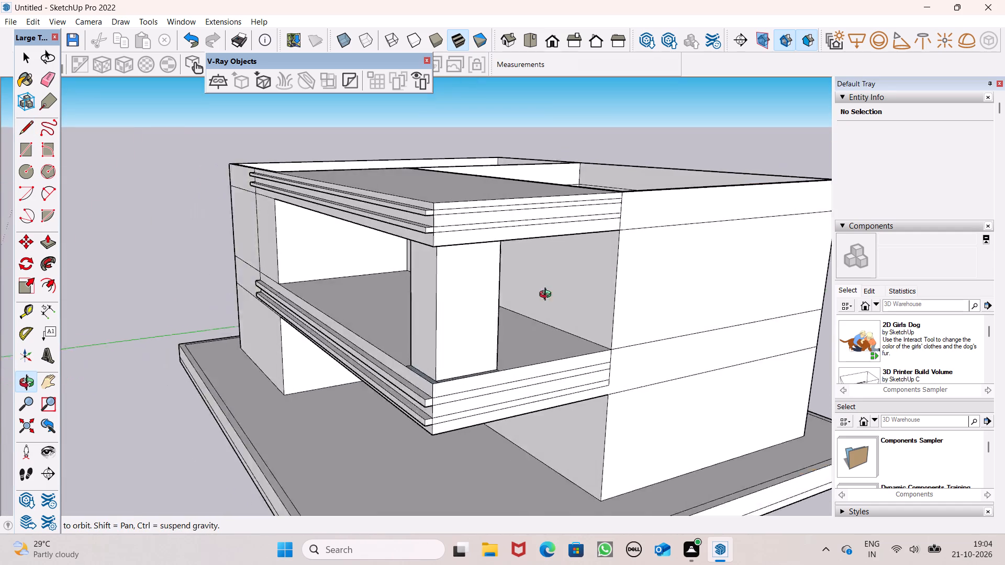
middle_drag(548, 296, 476, 314)
middle_drag(427, 331, 260, 301)
scroll(227, 276, up, 4)
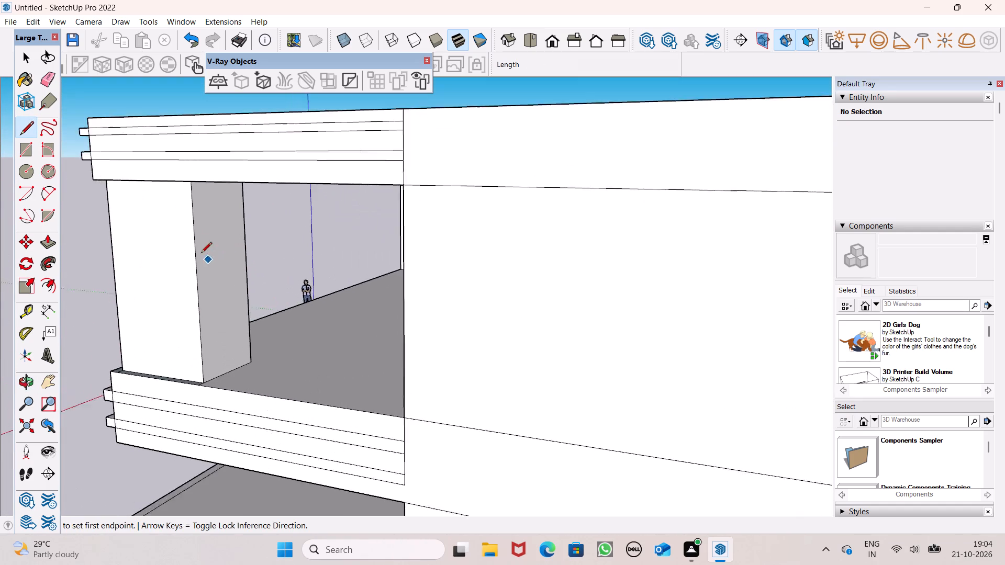
scroll(201, 254, up, 3)
middle_drag(203, 224, 195, 165)
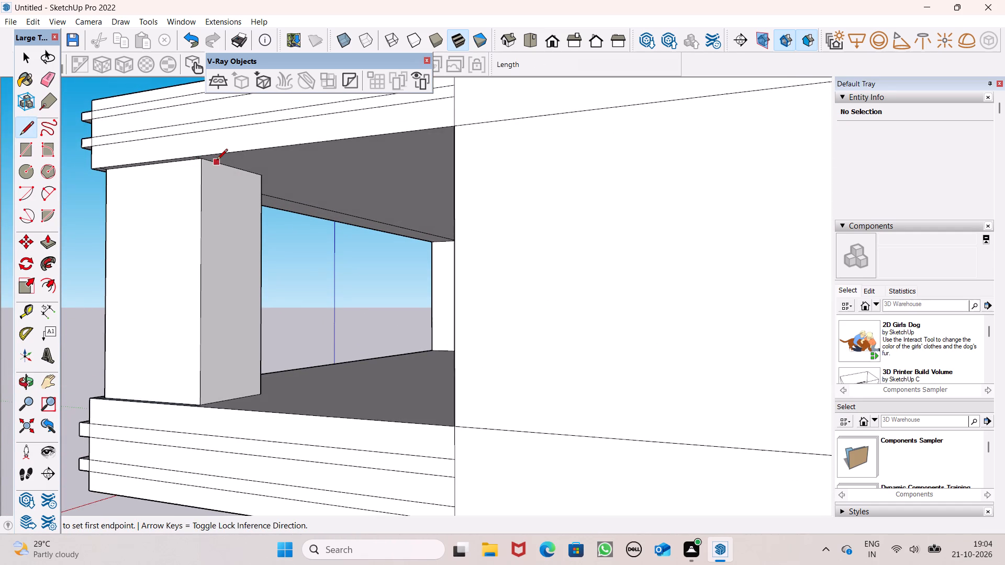
click(219, 165)
scroll(220, 217, down, 2)
middle_drag(227, 257, 233, 271)
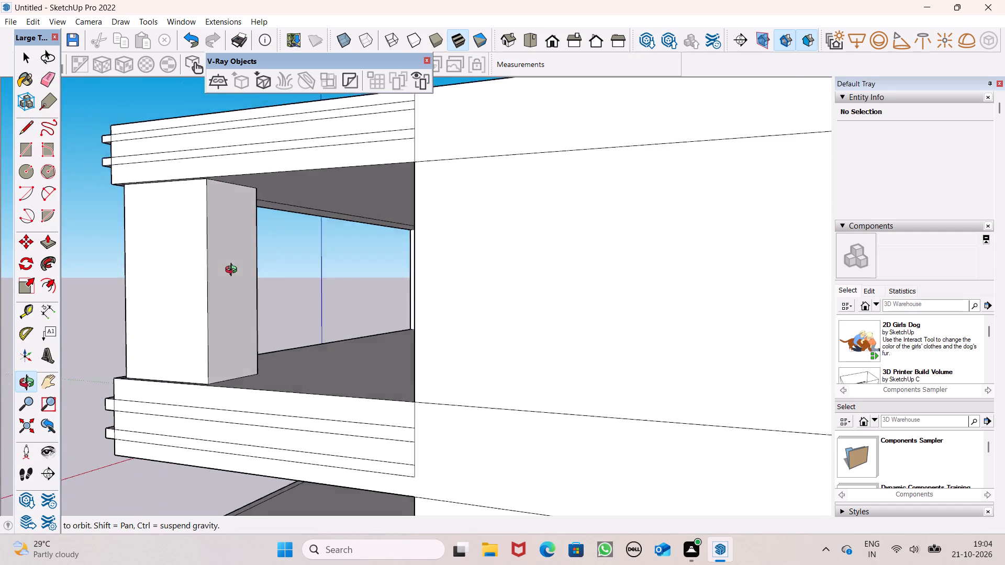
middle_drag(233, 271, 242, 386)
scroll(251, 293, down, 5)
scroll(254, 406, up, 3)
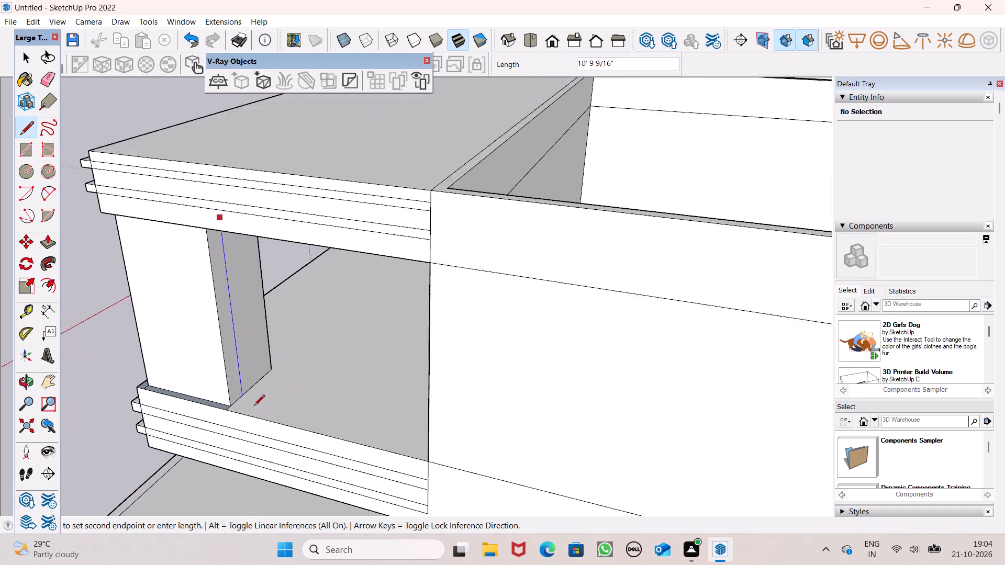
scroll(254, 406, up, 3)
click(244, 397)
Pull the narrow strip on the column's inner side face 1' 5/8" into the front terrace opening.
scroll(265, 381, down, 3)
middle_drag(272, 399, 593, 359)
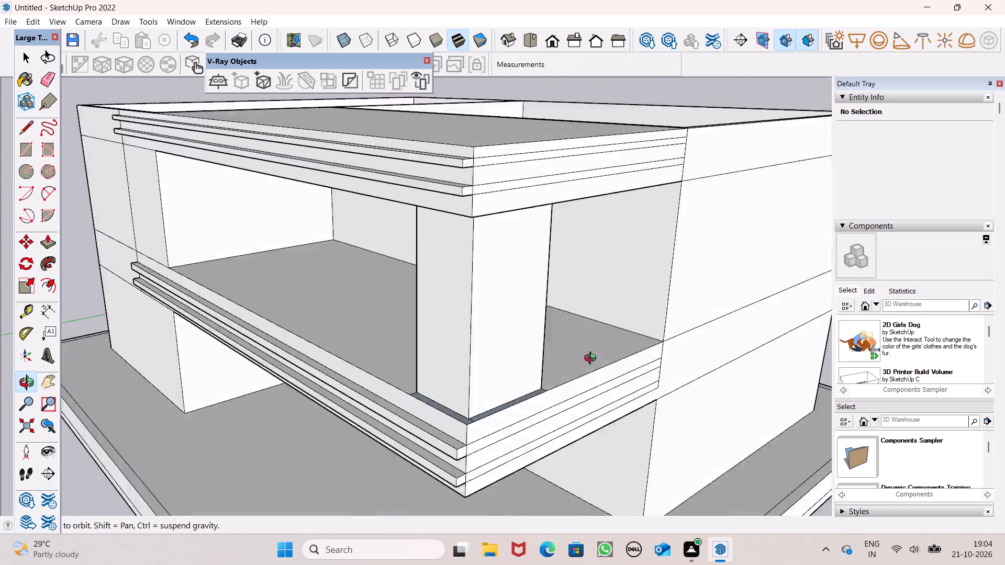
middle_drag(593, 359, 865, 349)
key(space)
middle_drag(733, 329, 796, 337)
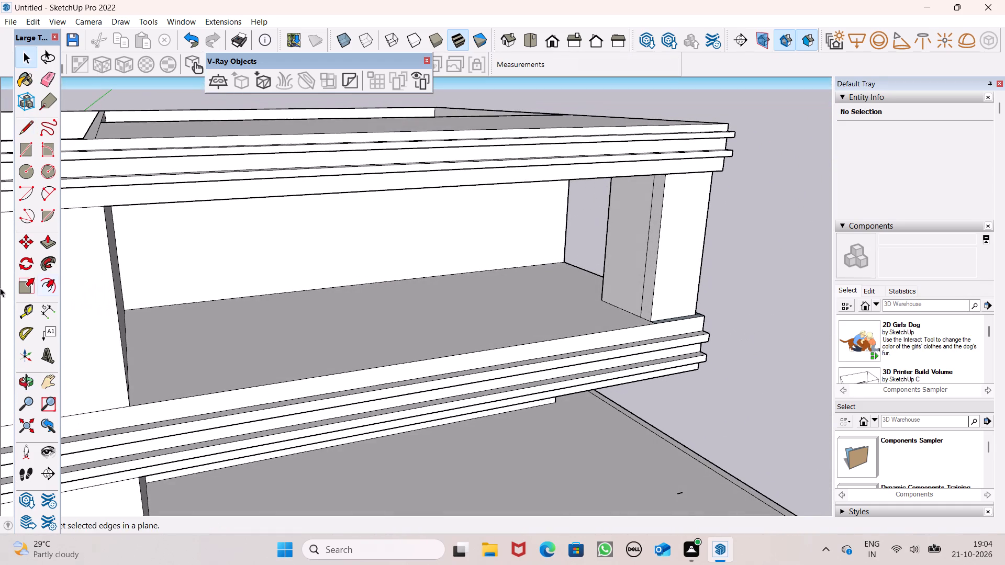
click(49, 241)
middle_drag(661, 287, 719, 307)
scroll(719, 306, up, 1)
scroll(646, 265, down, 1)
scroll(646, 265, up, 3)
drag(643, 261, 643, 262)
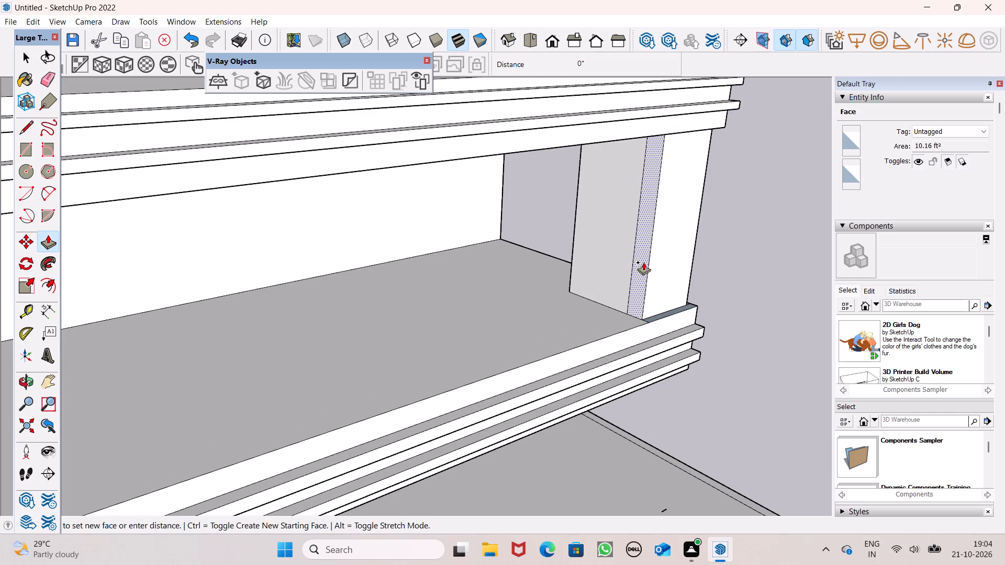
drag(643, 262, 632, 272)
Pull the front face of the column's new side projection 5 11/16" forward to the terrace edge.
scroll(626, 269, down, 3)
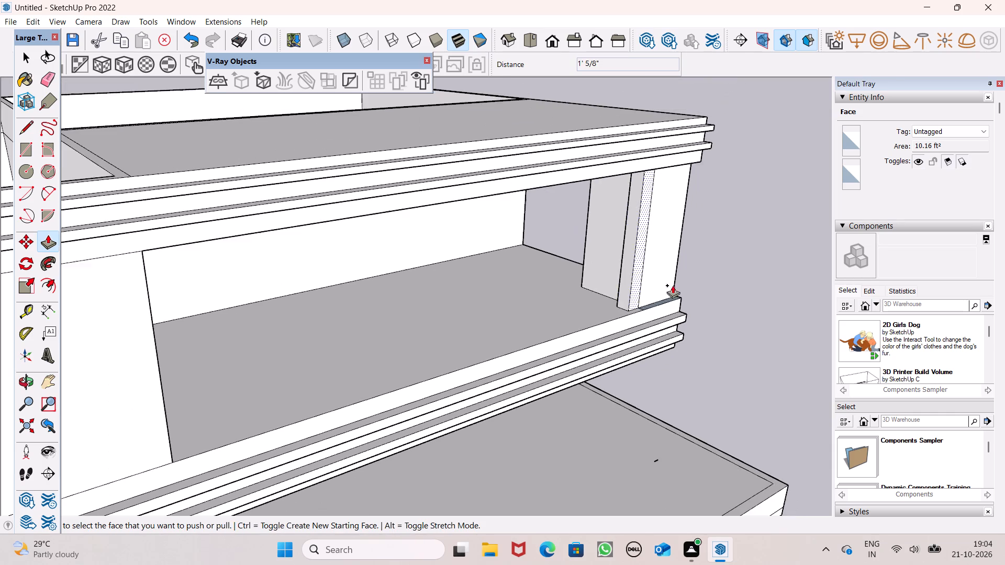
middle_drag(697, 289, 587, 326)
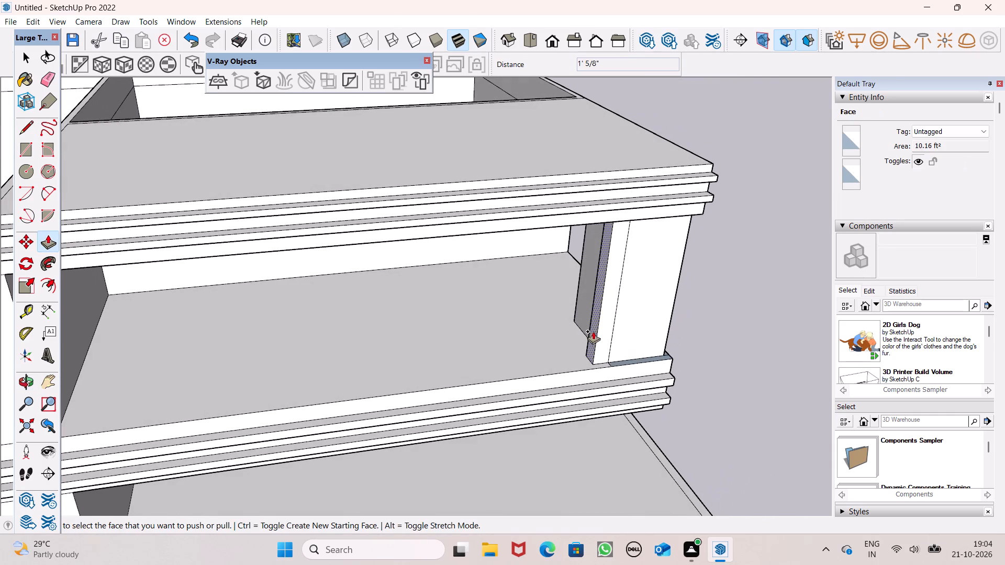
scroll(620, 359, up, 6)
middle_drag(619, 362, 618, 384)
scroll(606, 387, up, 4)
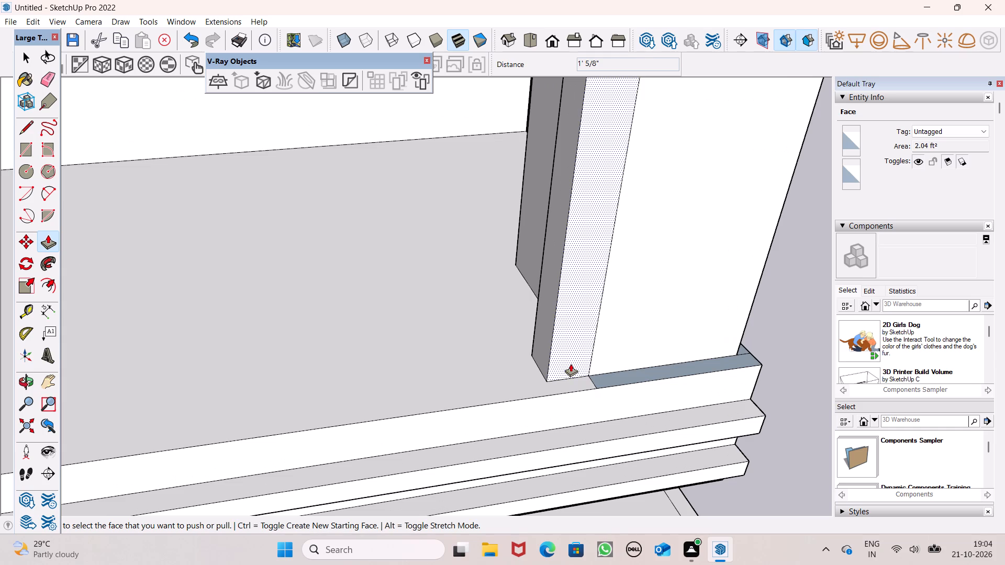
drag(571, 364, 574, 379)
Pull the narrow strip on the column's rear face 1' 2 7/8" into the side terrace opening.
scroll(560, 331, down, 3)
middle_drag(561, 337, 646, 320)
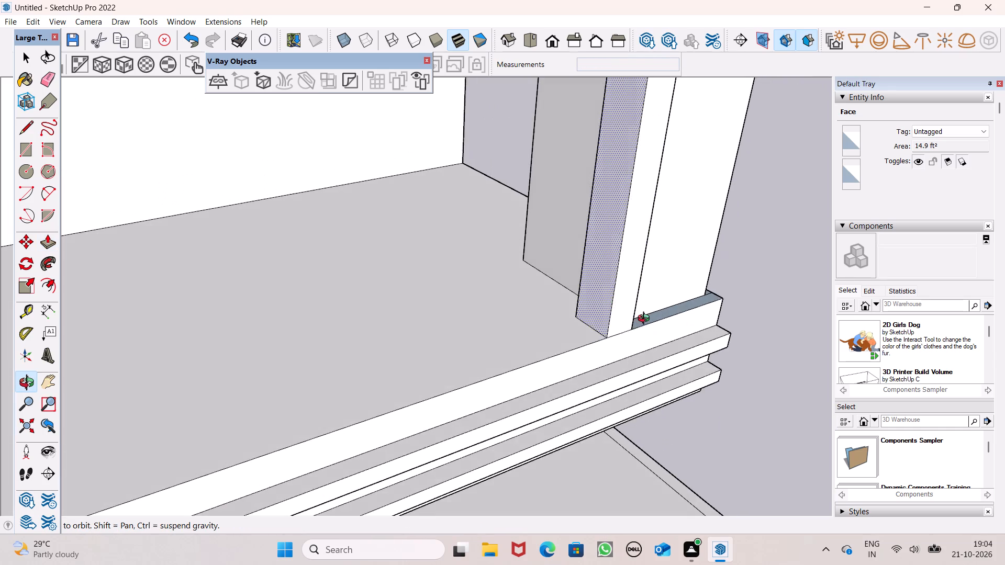
middle_drag(646, 320, 572, 321)
scroll(565, 307, down, 9)
middle_drag(620, 316, 5, 317)
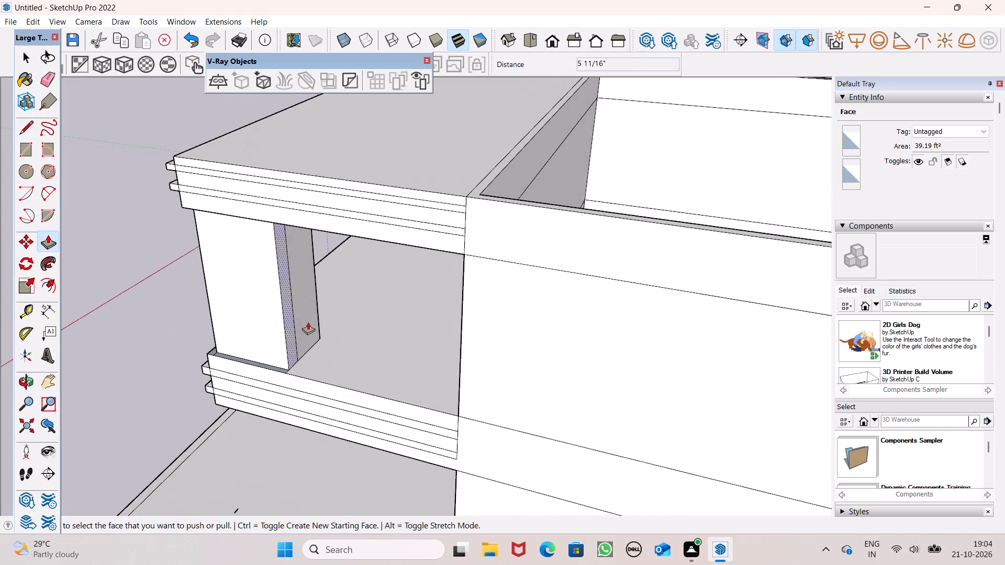
middle_drag(308, 332, 290, 343)
scroll(278, 345, up, 5)
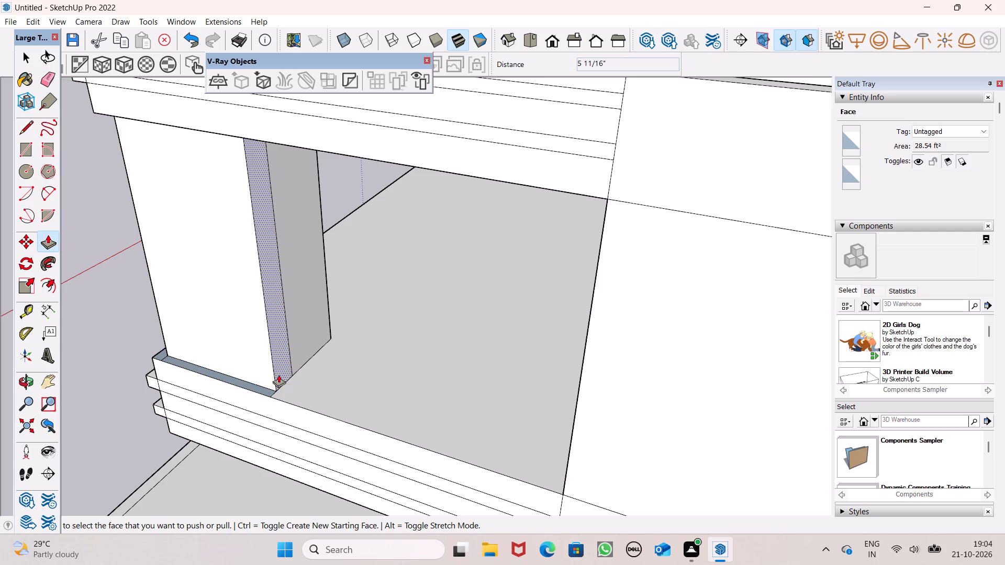
drag(283, 362, 298, 371)
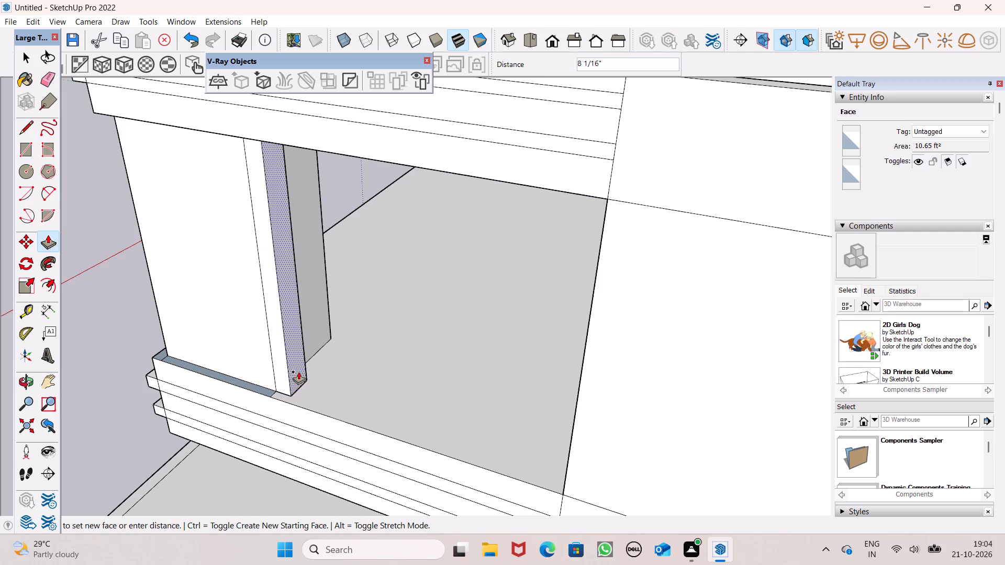
drag(298, 371, 309, 377)
Pull the outer face of the column's new rear projection 4 9/16" out to the side terrace edge.
middle_drag(319, 380, 406, 367)
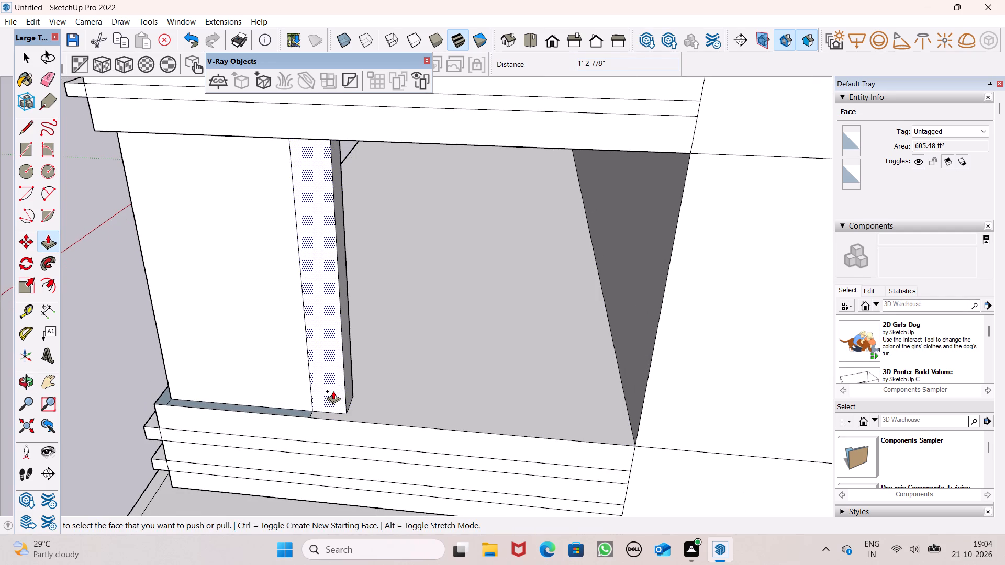
drag(333, 391, 332, 400)
Examine the corner column and its two projections within the whole upper storey.
scroll(351, 324, down, 2)
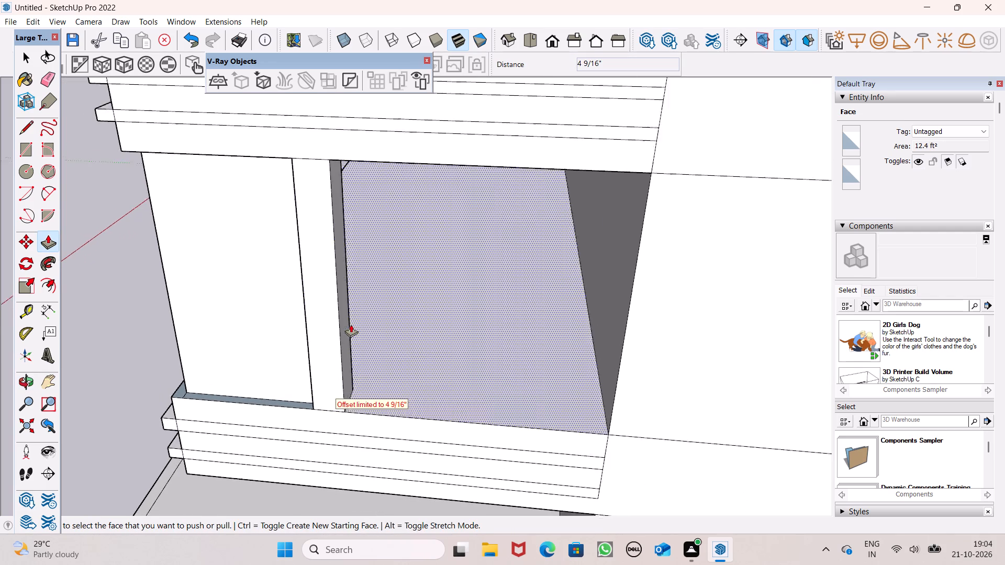
scroll(351, 324, down, 1)
middle_drag(342, 358, 602, 302)
scroll(585, 270, down, 6)
middle_drag(529, 289, 528, 296)
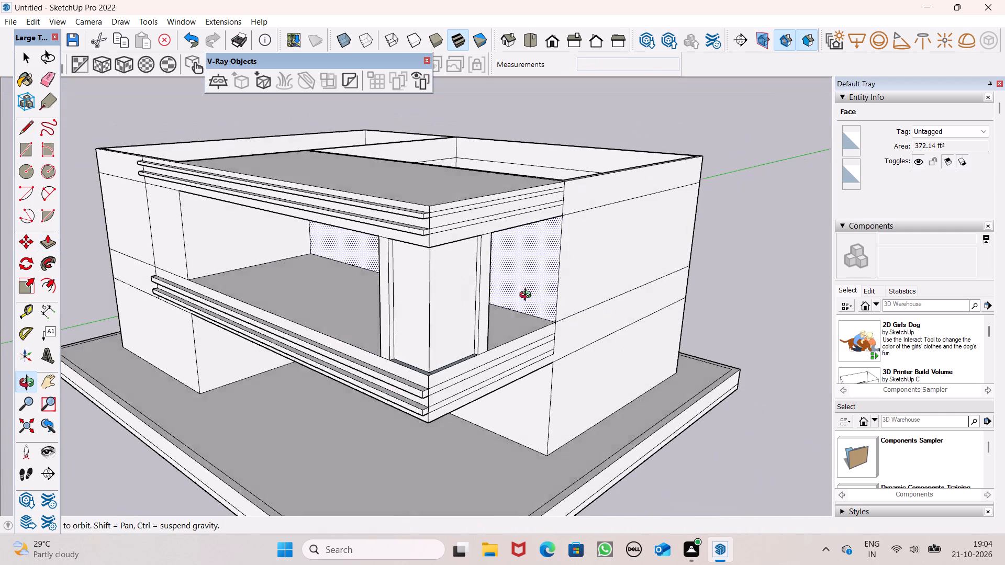
middle_drag(528, 296, 598, 295)
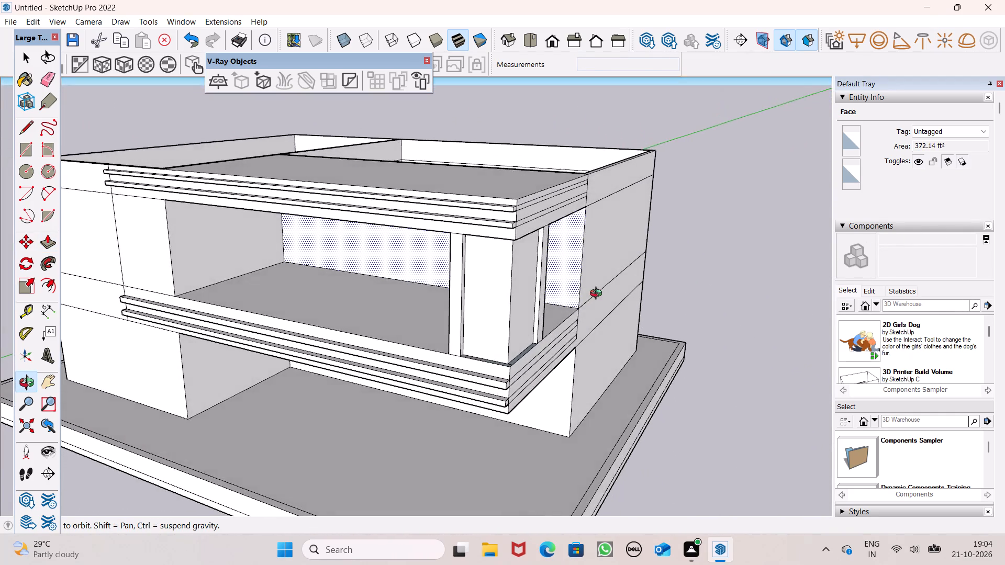
middle_drag(598, 295, 506, 296)
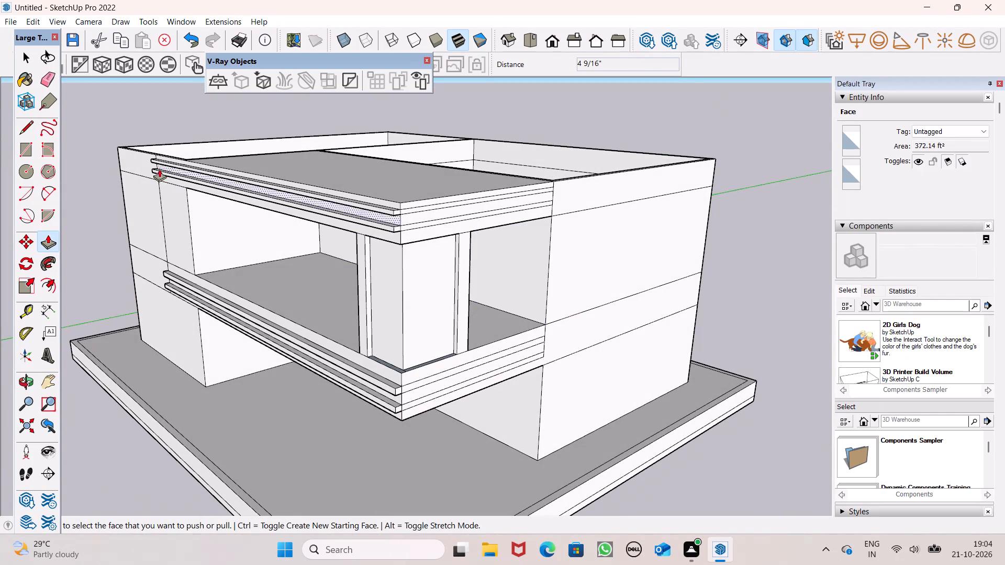
Draw a horizontal line on the column's upper front face to the corner, continuing into a strip about 3' 9" by 5 3/8" on the side face.
click(29, 127)
middle_drag(416, 311, 457, 295)
scroll(429, 262, up, 7)
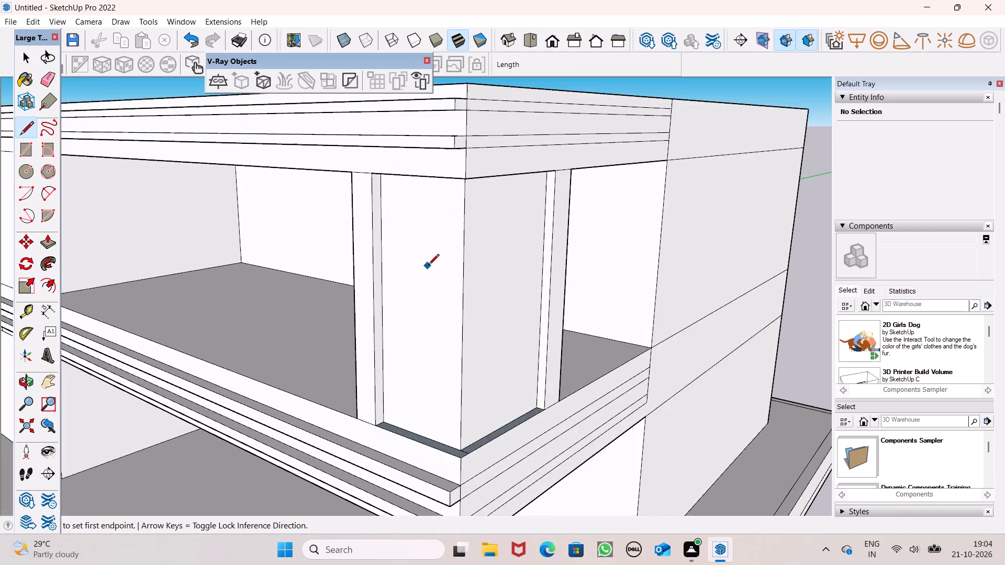
scroll(430, 266, down, 4)
middle_drag(448, 288, 522, 291)
scroll(527, 264, up, 5)
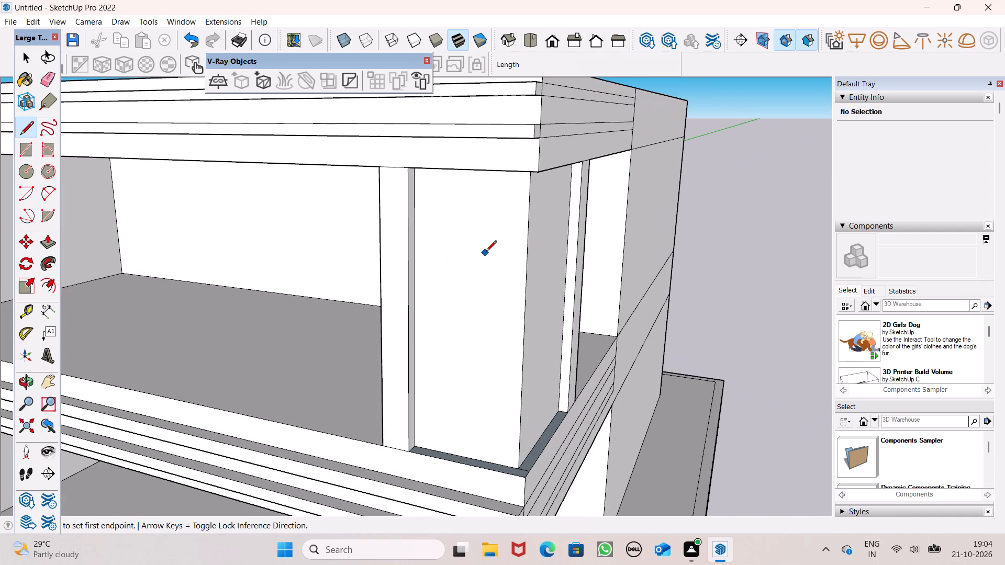
scroll(529, 260, up, 4)
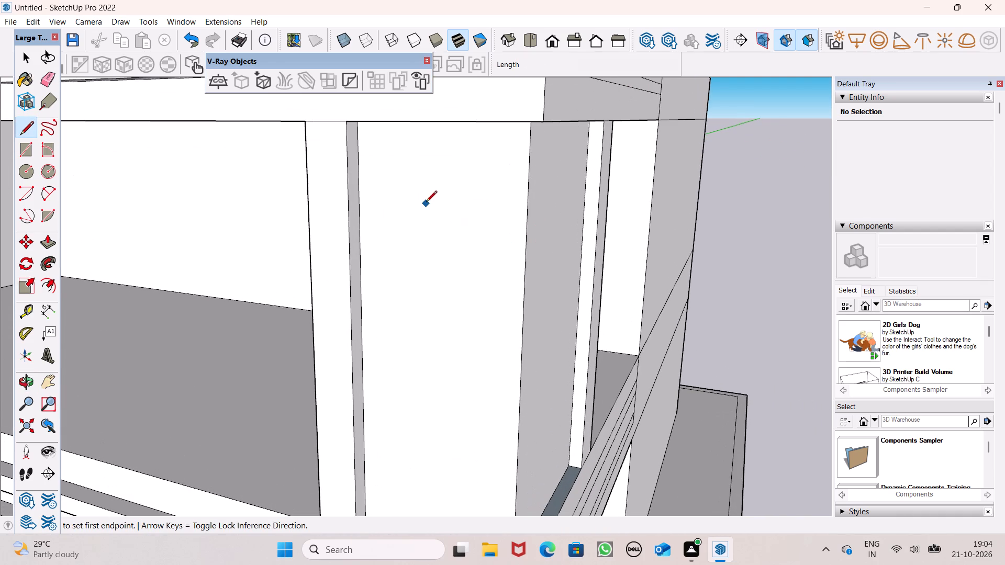
click(429, 201)
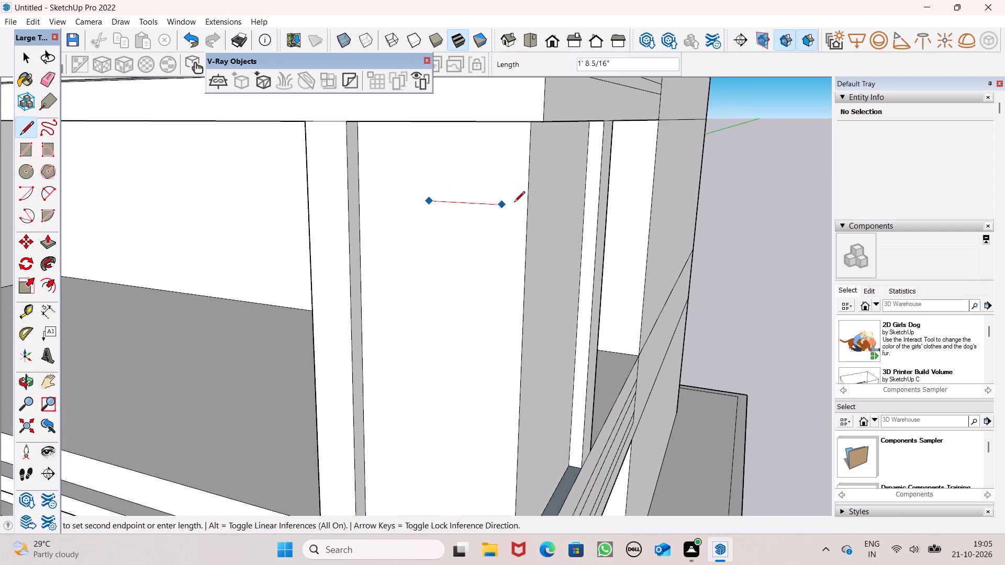
click(532, 203)
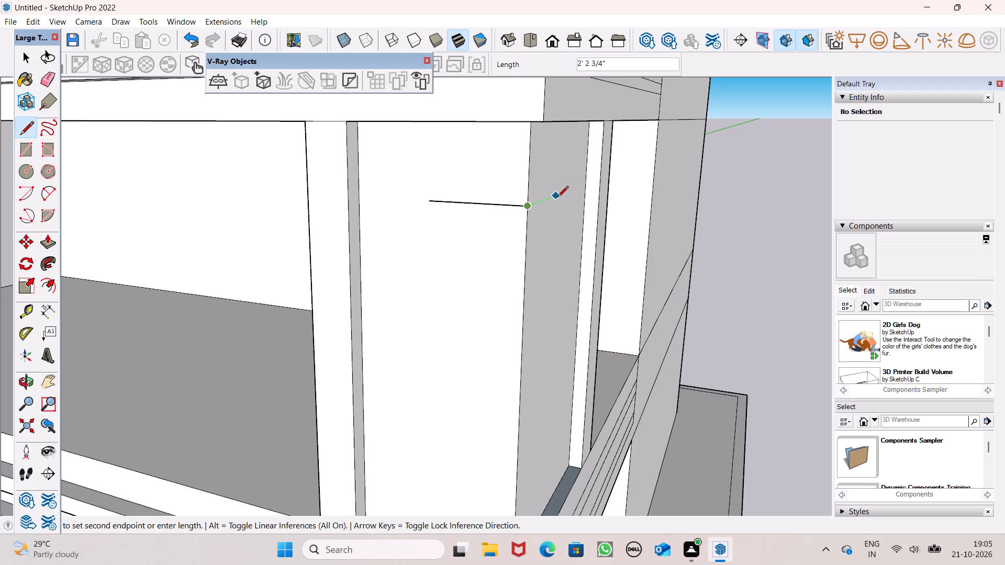
middle_drag(559, 198, 455, 219)
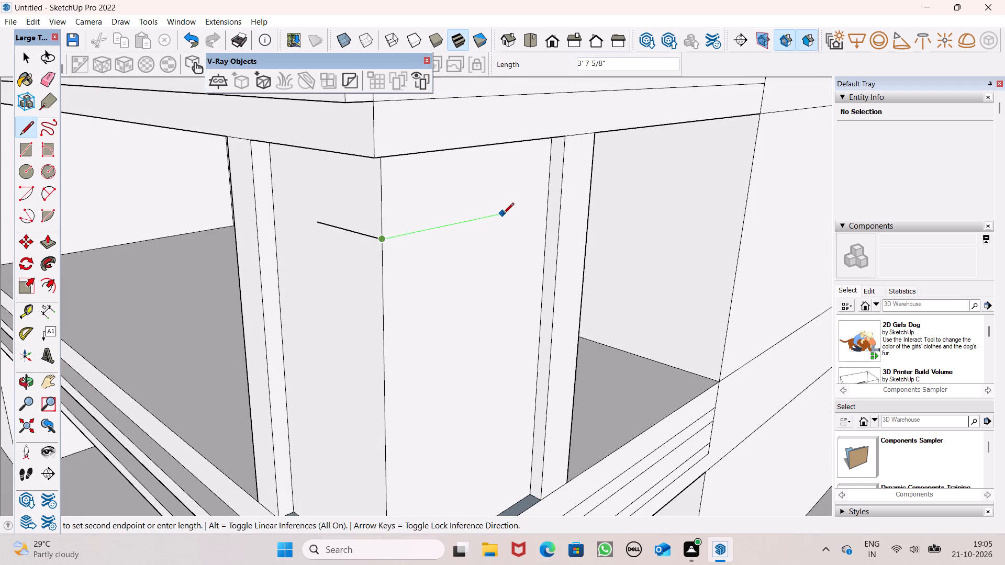
click(506, 213)
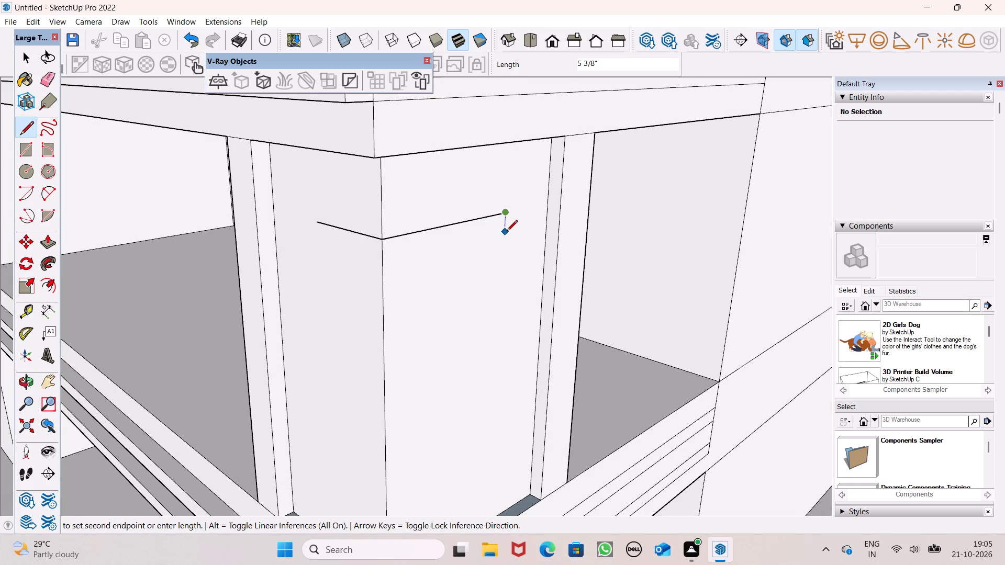
click(507, 232)
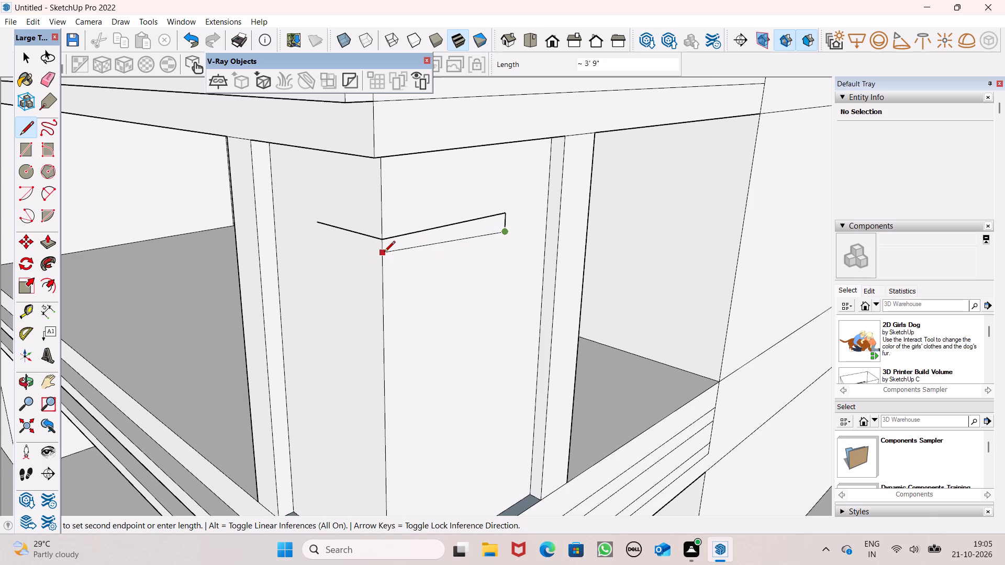
click(382, 255)
Close the matching strip on the column's front face with a lower line about 2' 2" long and a vertical end edge.
middle_drag(379, 270, 518, 248)
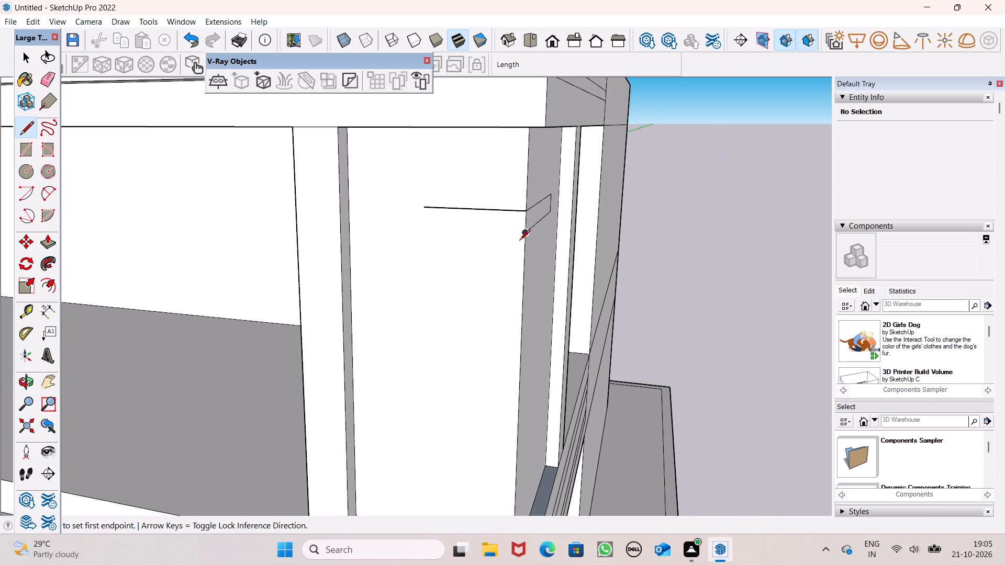
click(526, 235)
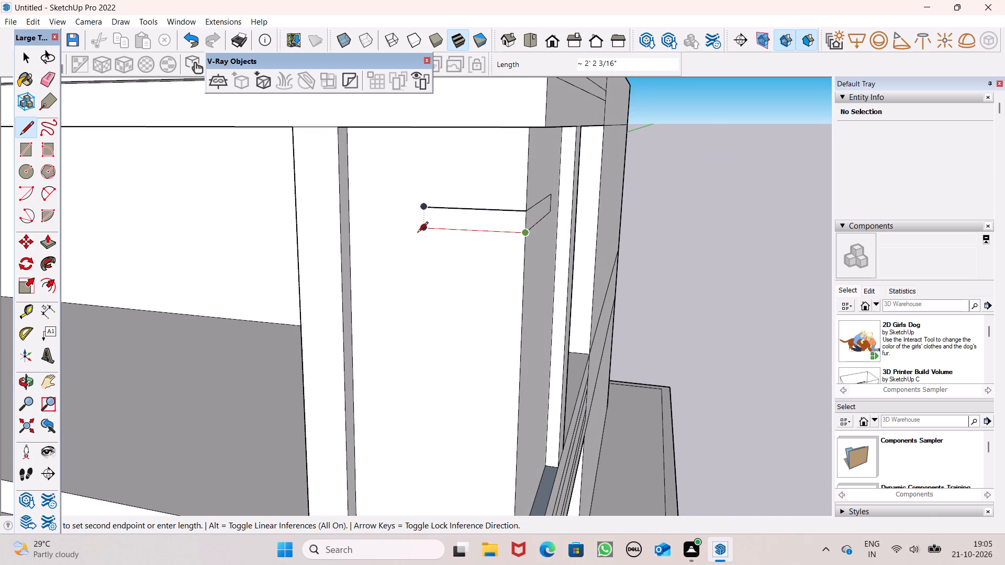
click(417, 233)
click(419, 213)
Undo the front strip's end edge and redraw it about 5 11/16" farther from the corner, extending both horizontal lines.
scroll(417, 198, down, 2)
scroll(417, 198, up, 1)
scroll(417, 198, down, 2)
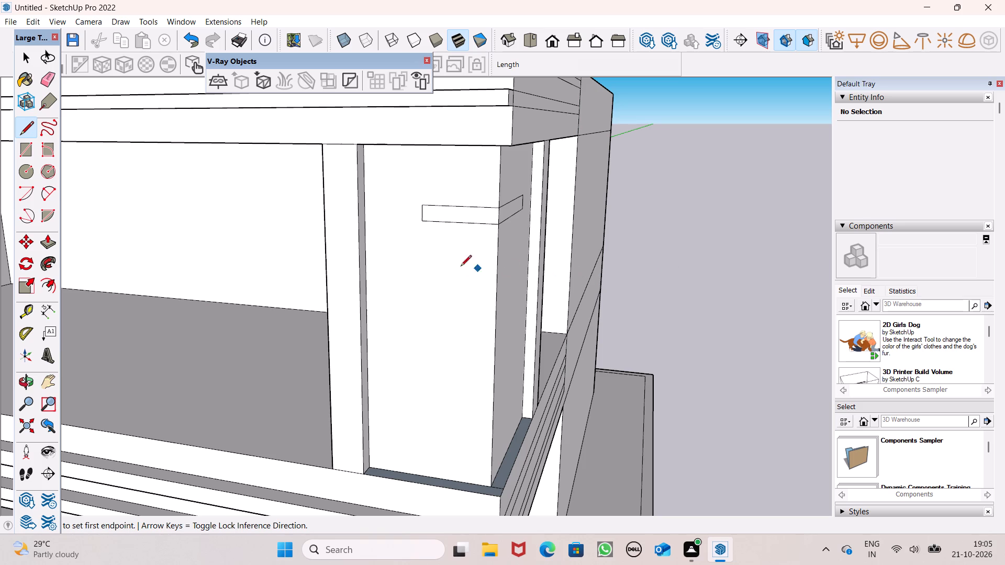
middle_drag(392, 250, 462, 266)
scroll(456, 266, up, 1)
key(ctrl+z)
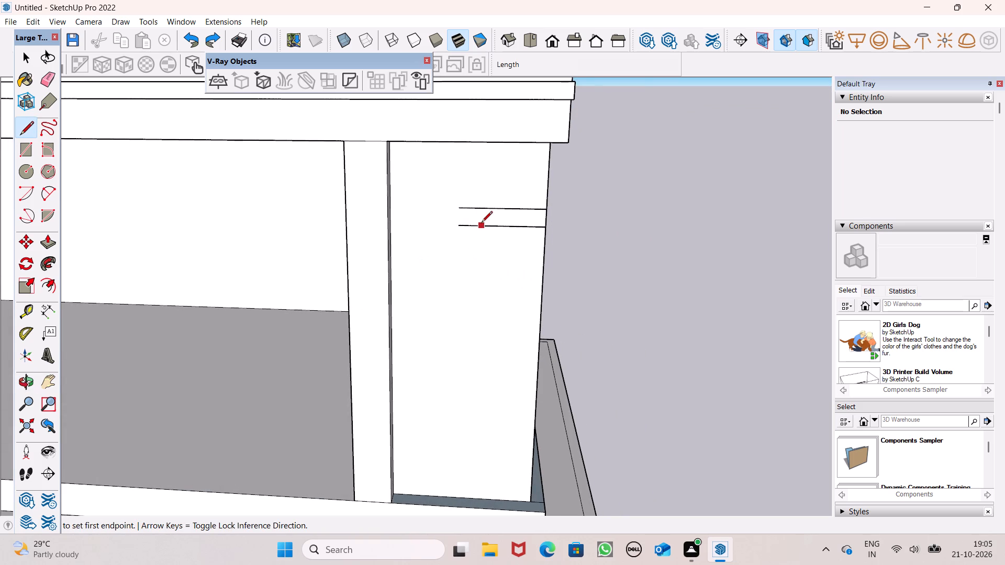
scroll(478, 220, up, 5)
click(452, 232)
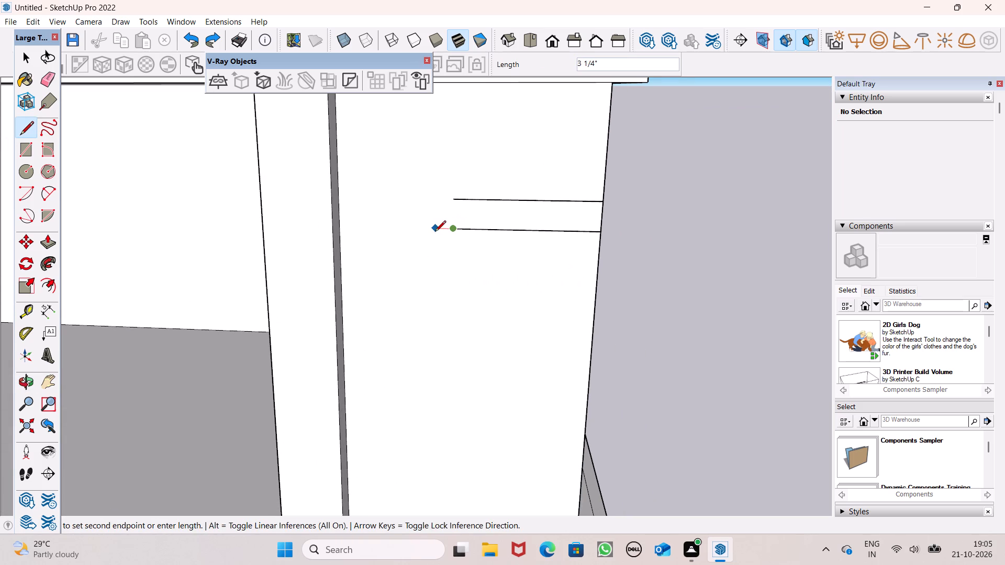
click(421, 232)
click(416, 201)
click(455, 196)
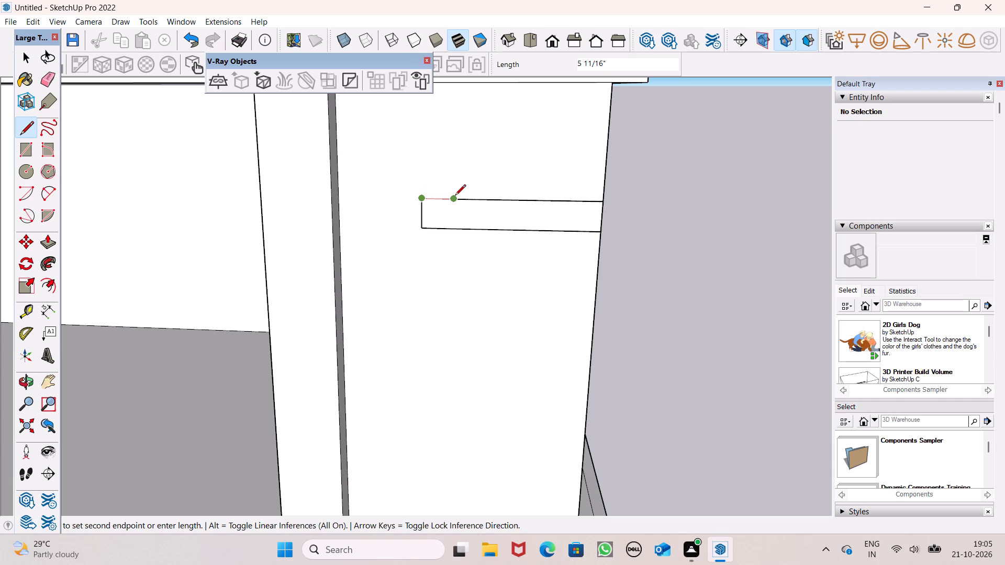
Examine the wraparound strip outline on both outer faces of the corner column.
scroll(447, 183, down, 4)
scroll(502, 181, down, 2)
middle_drag(653, 281, 542, 284)
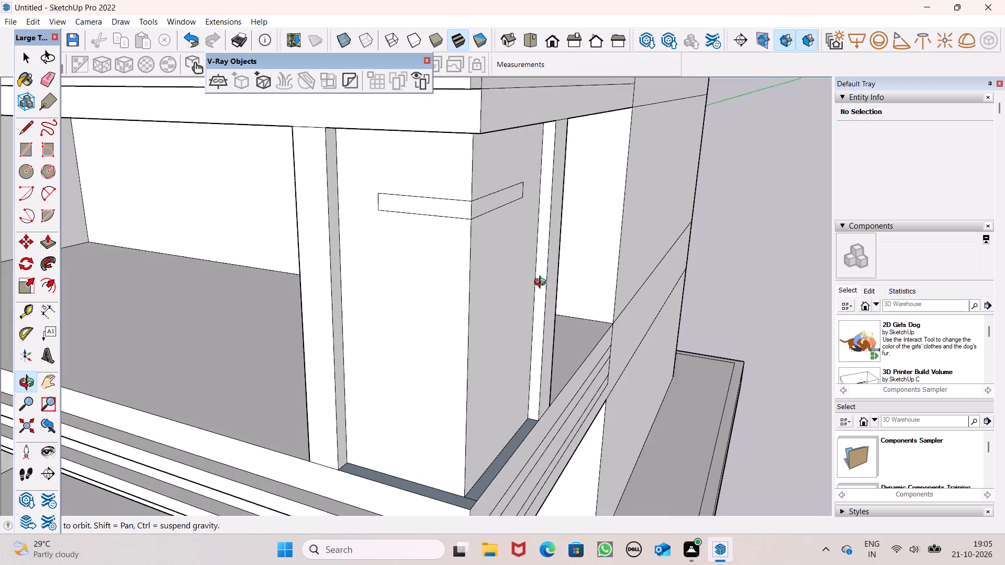
middle_drag(542, 284, 534, 282)
scroll(463, 281, down, 1)
middle_drag(463, 296, 457, 290)
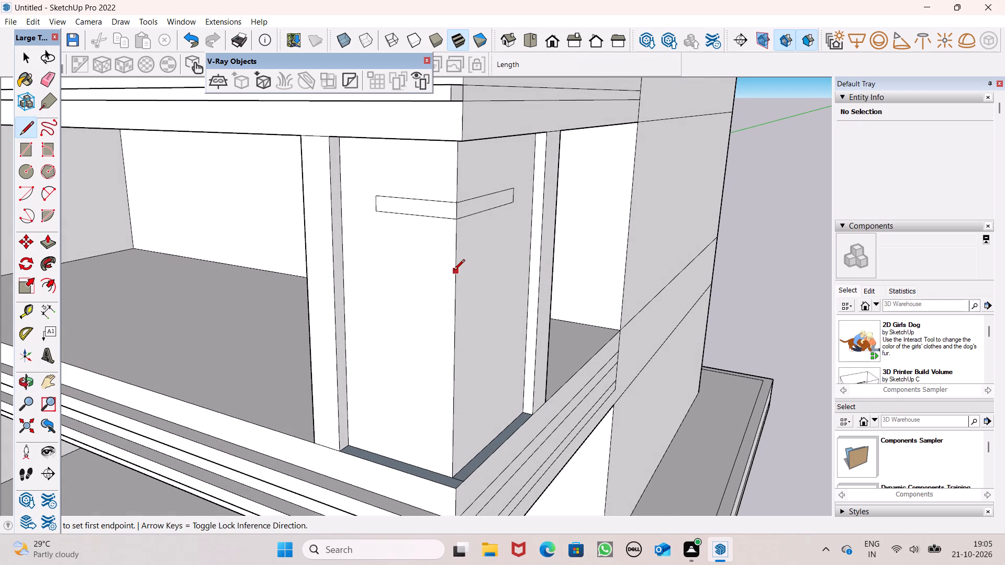
middle_drag(421, 267, 421, 267)
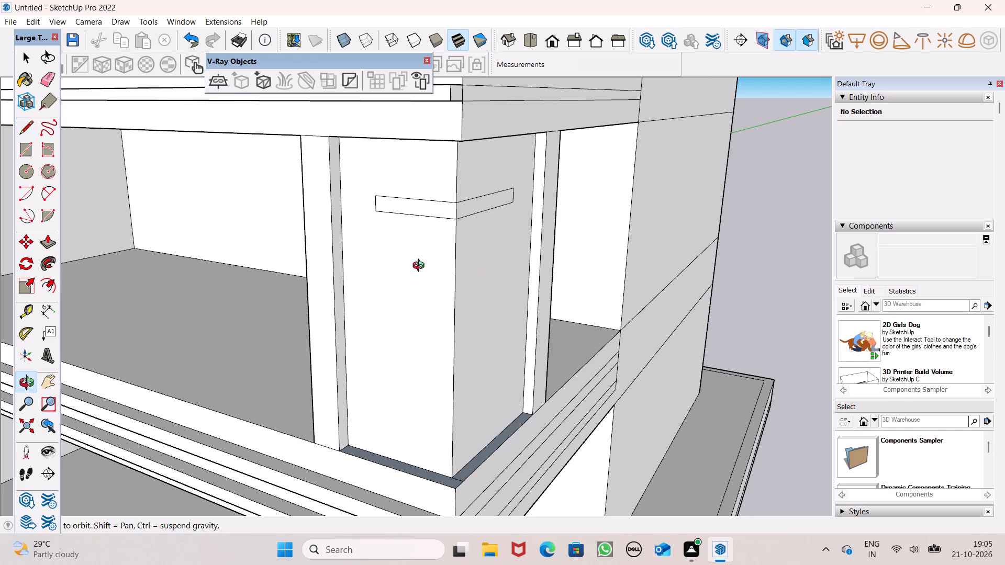
middle_drag(421, 267, 421, 253)
scroll(387, 250, up, 1)
middle_drag(387, 251, 422, 262)
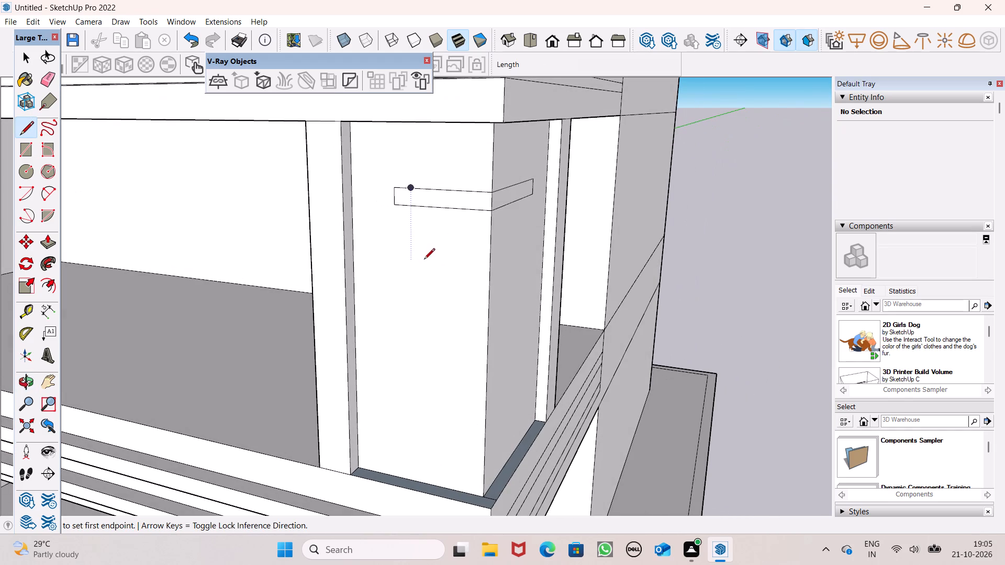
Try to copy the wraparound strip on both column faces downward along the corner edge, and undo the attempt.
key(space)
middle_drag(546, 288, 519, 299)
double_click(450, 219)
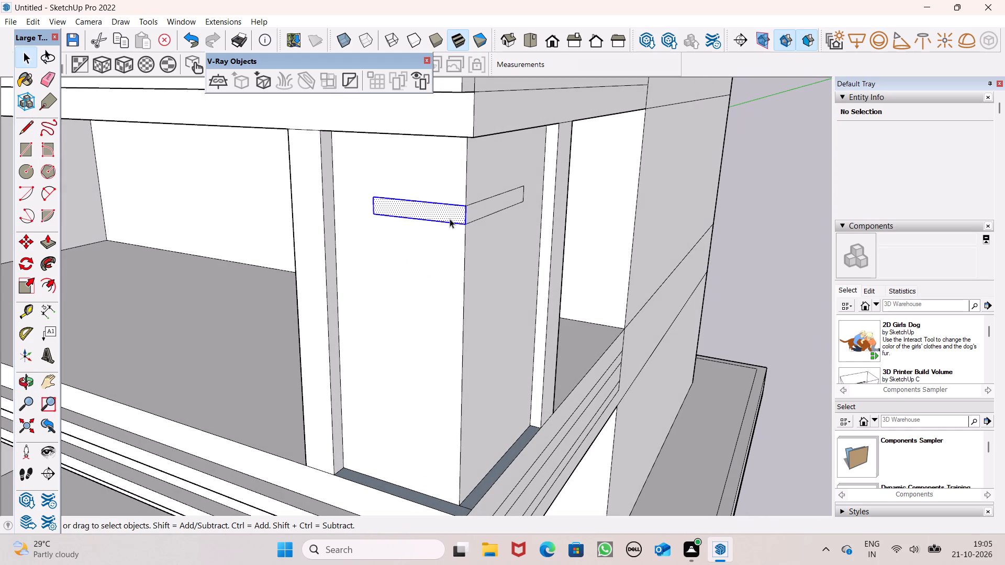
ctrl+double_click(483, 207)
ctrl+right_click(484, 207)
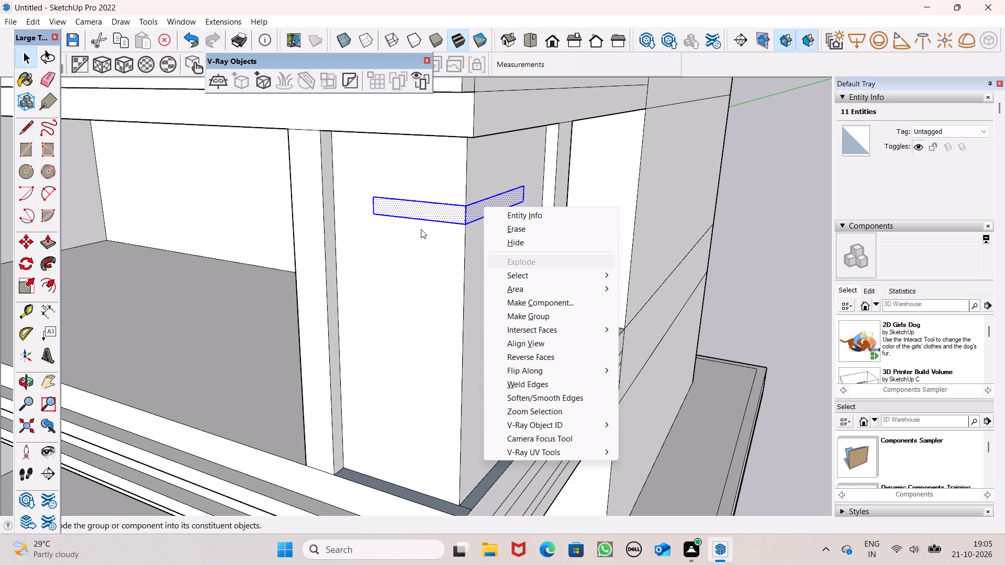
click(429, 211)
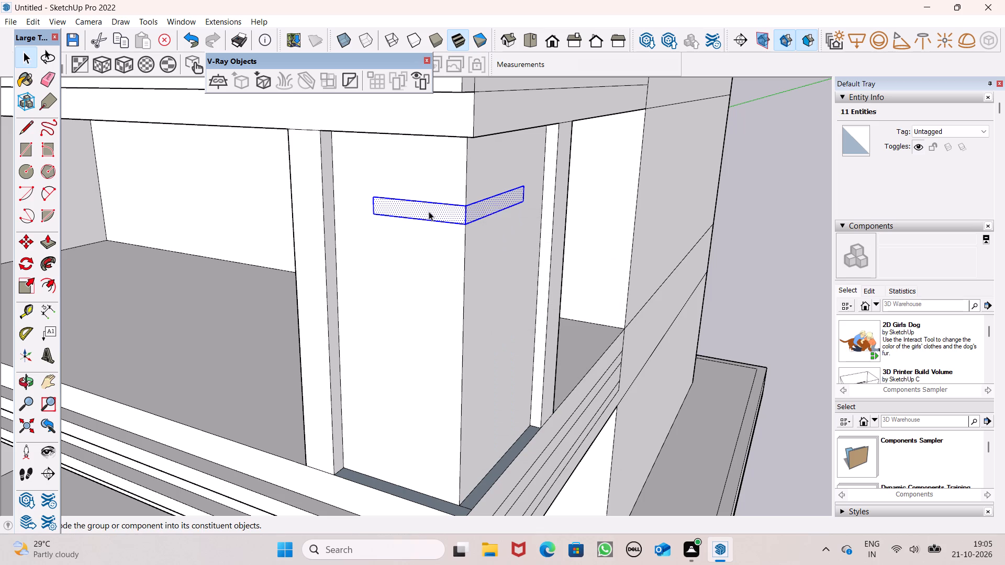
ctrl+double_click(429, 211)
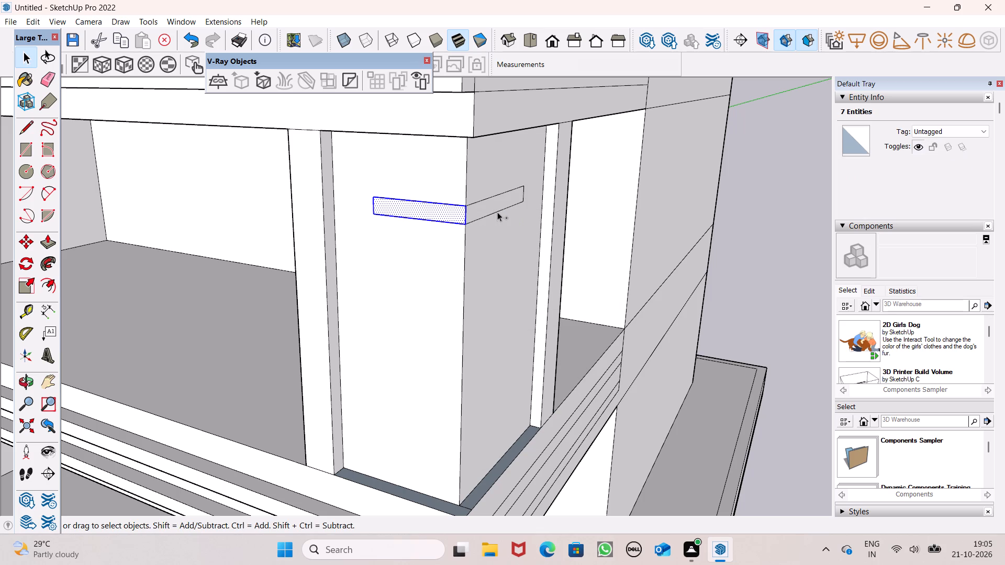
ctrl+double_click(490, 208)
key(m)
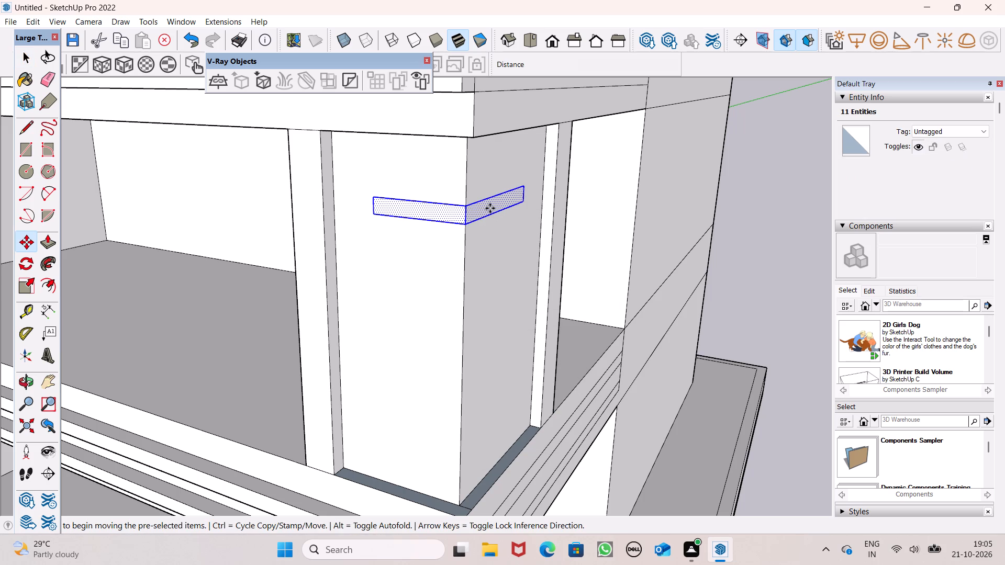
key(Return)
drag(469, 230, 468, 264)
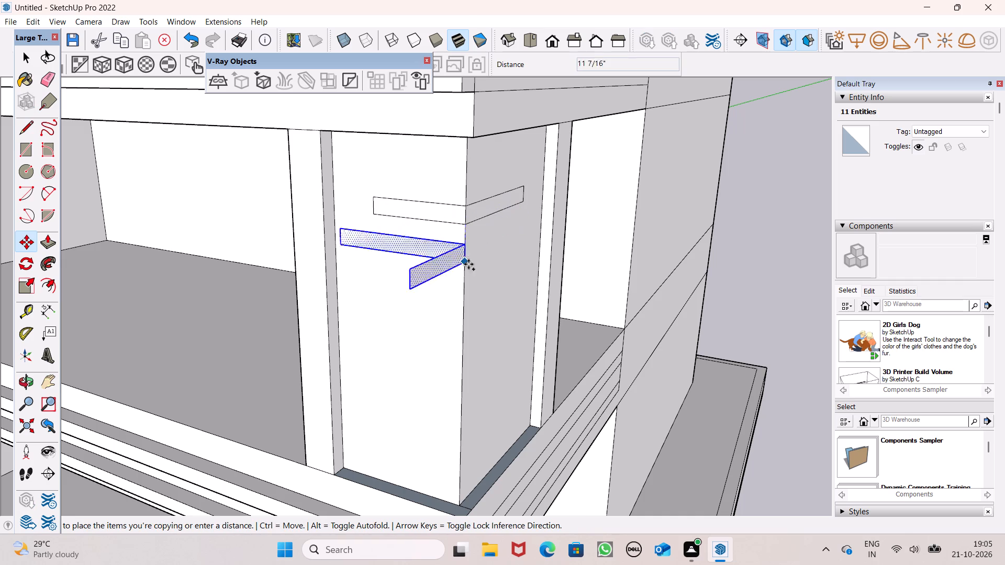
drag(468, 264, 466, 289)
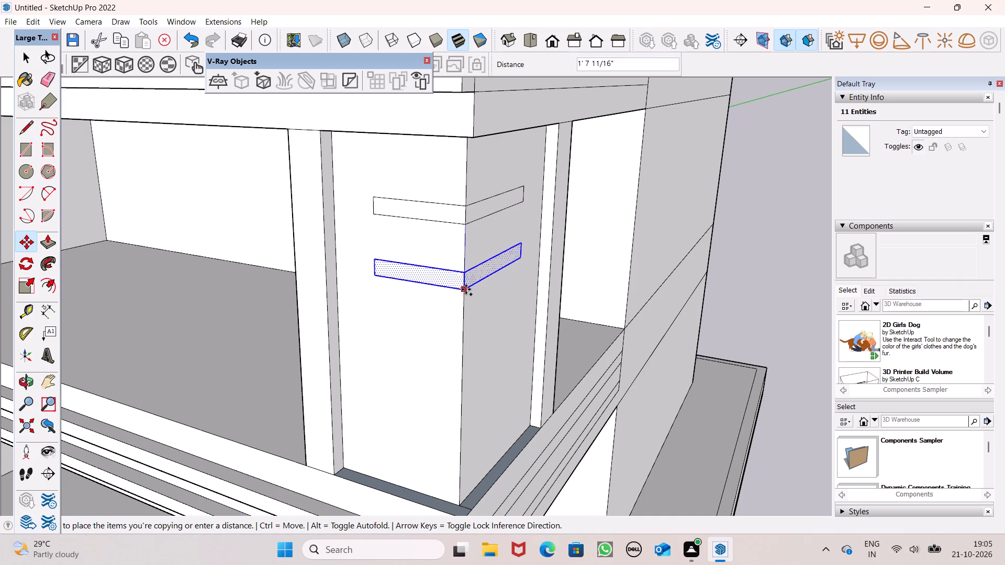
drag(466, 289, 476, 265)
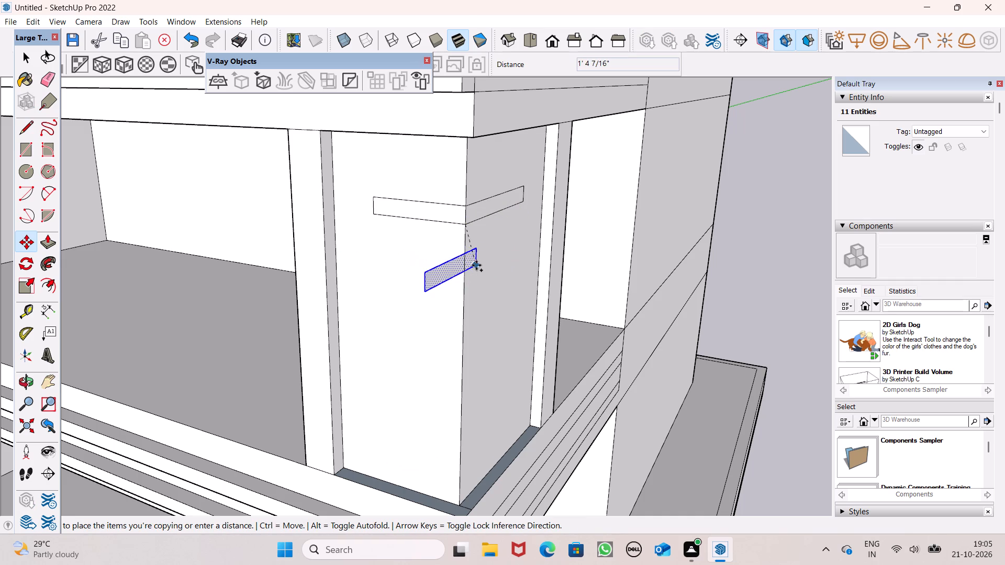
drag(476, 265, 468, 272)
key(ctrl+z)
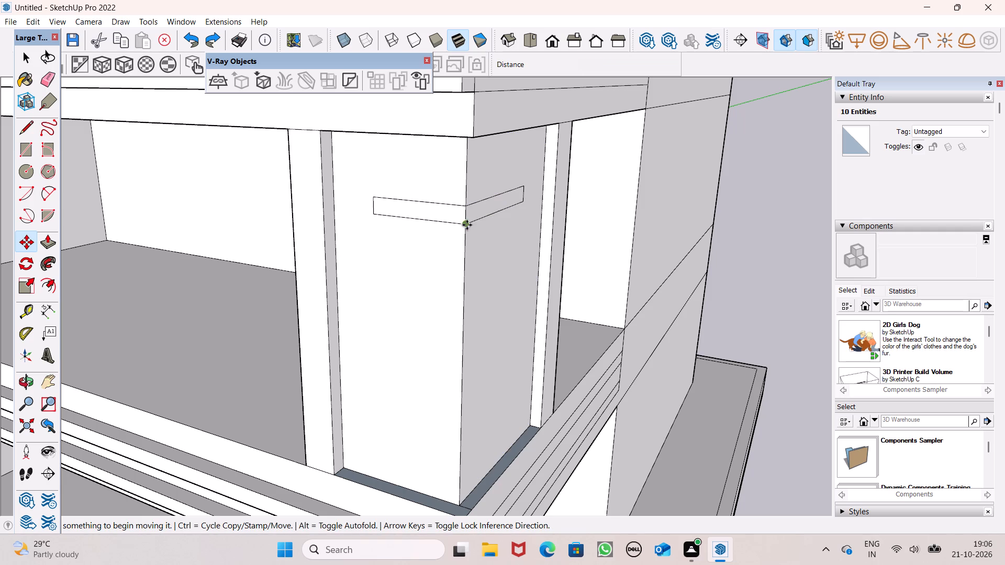
Copy both faces of the wraparound strip down the column's corner edge twice, placing the first copy about 1' 4" below.
key(space)
double_click(478, 213)
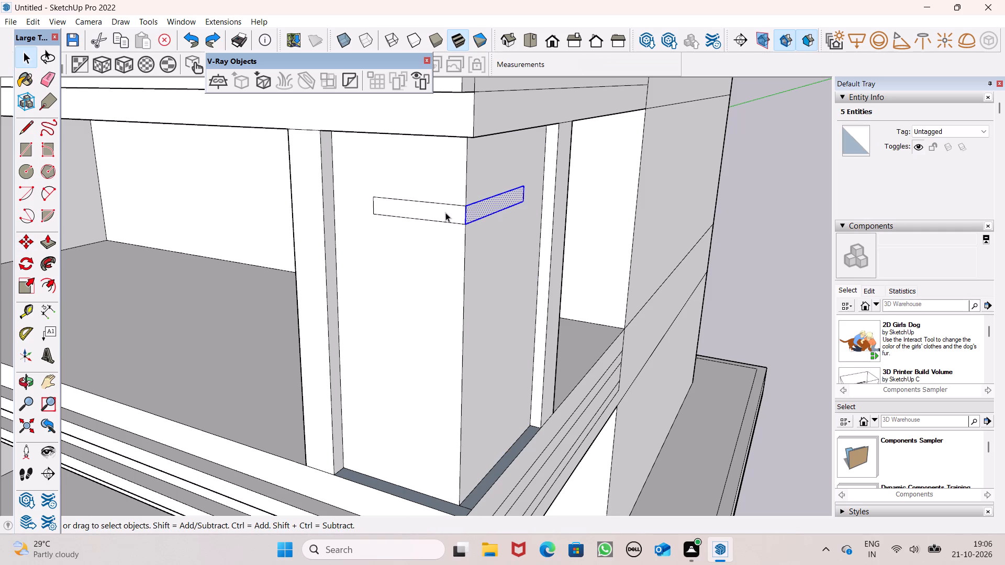
ctrl+double_click(437, 209)
key(m)
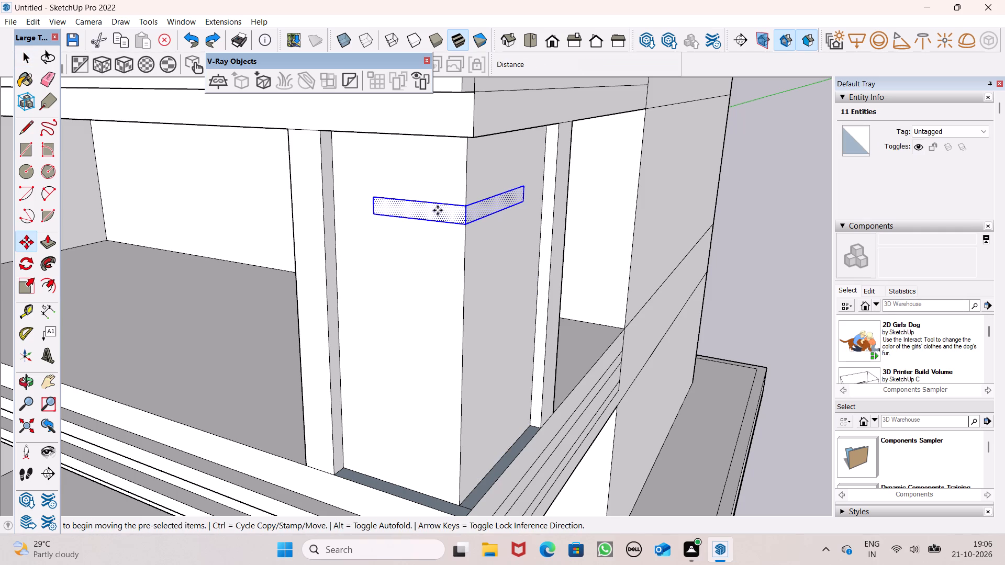
key(Return)
ctrl+drag(465, 227, 468, 251)
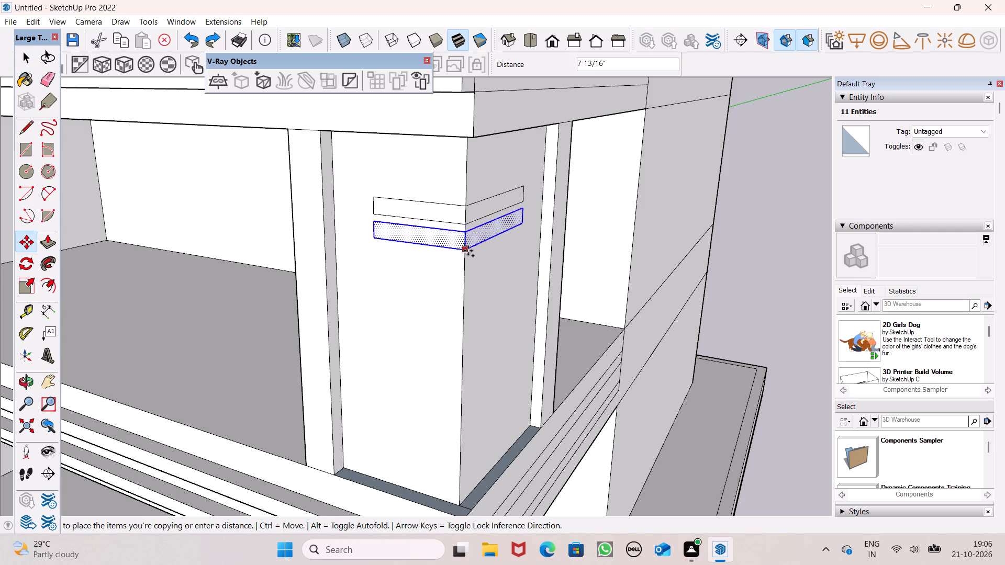
ctrl+drag(468, 251, 470, 277)
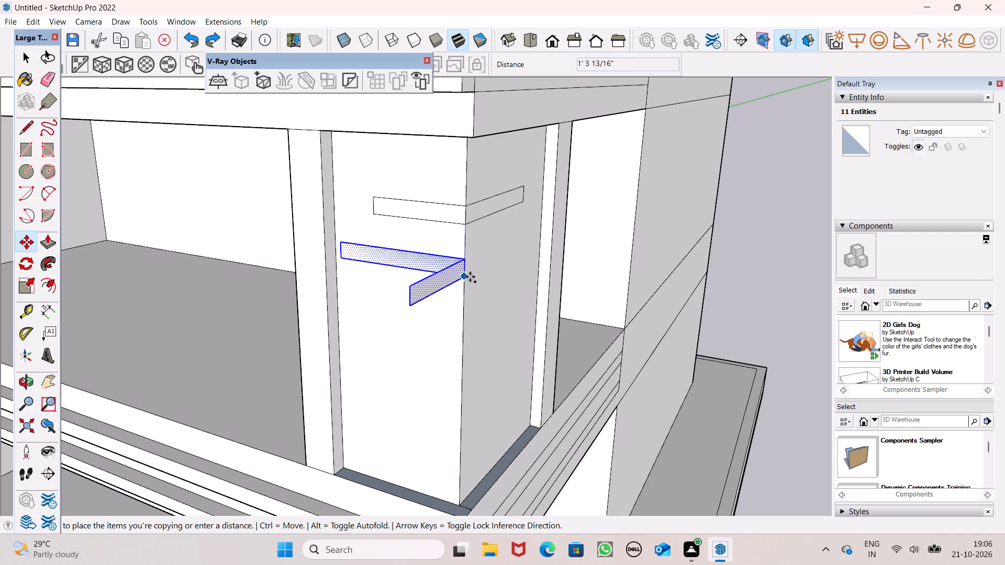
ctrl+drag(470, 277, 465, 278)
drag(465, 278, 463, 315)
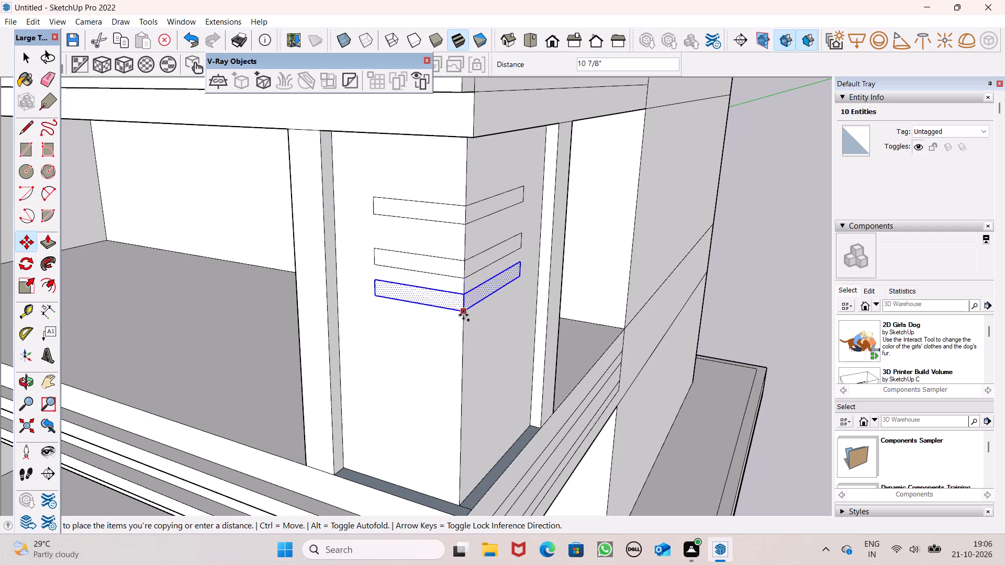
drag(463, 315, 461, 325)
Add two more wraparound strip copies down the corner edge, spaced about 1' 3 5/16" and 1' 4 15/16" apart.
scroll(512, 230, down, 5)
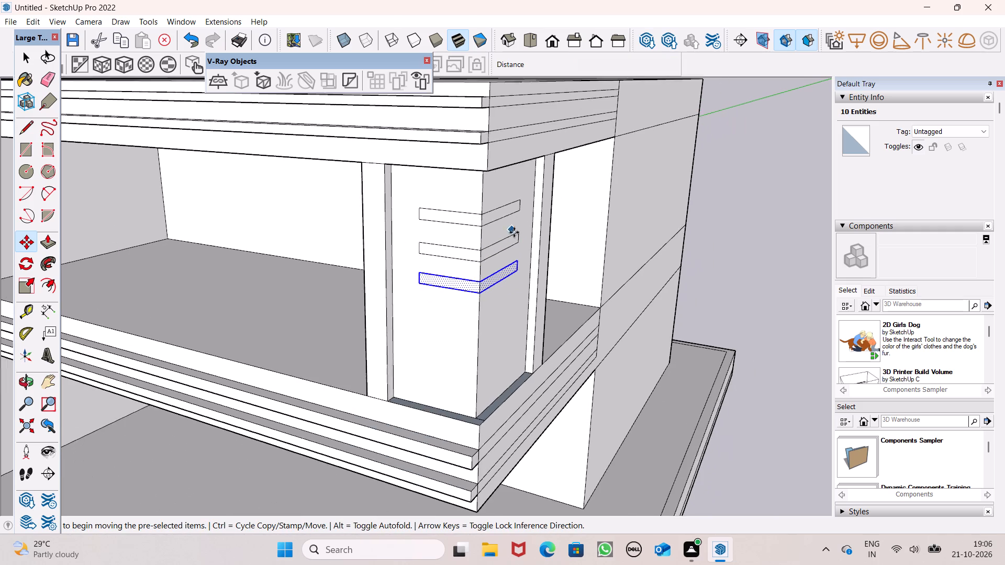
scroll(478, 304, up, 2)
ctrl+drag(486, 285, 486, 303)
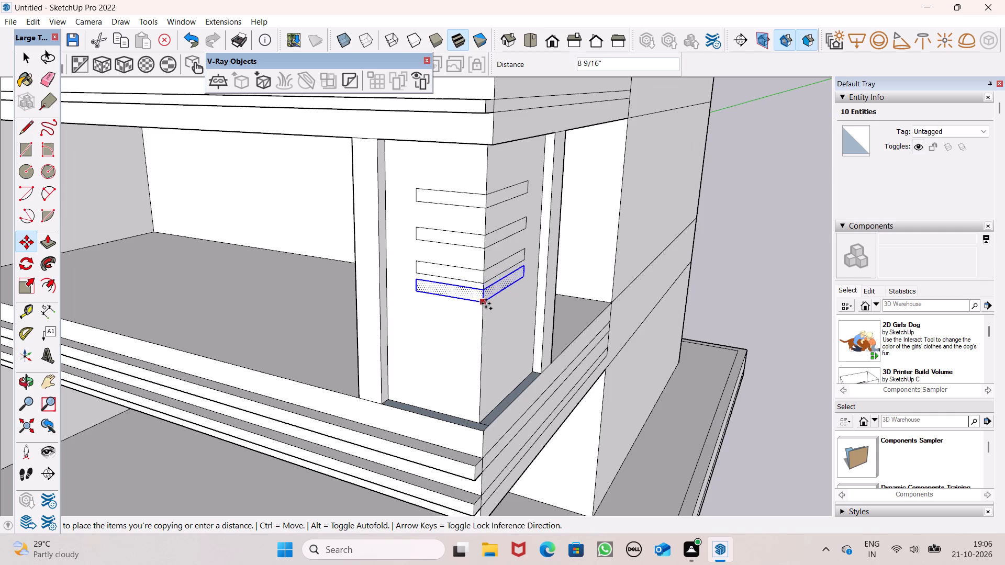
ctrl+drag(486, 303, 487, 317)
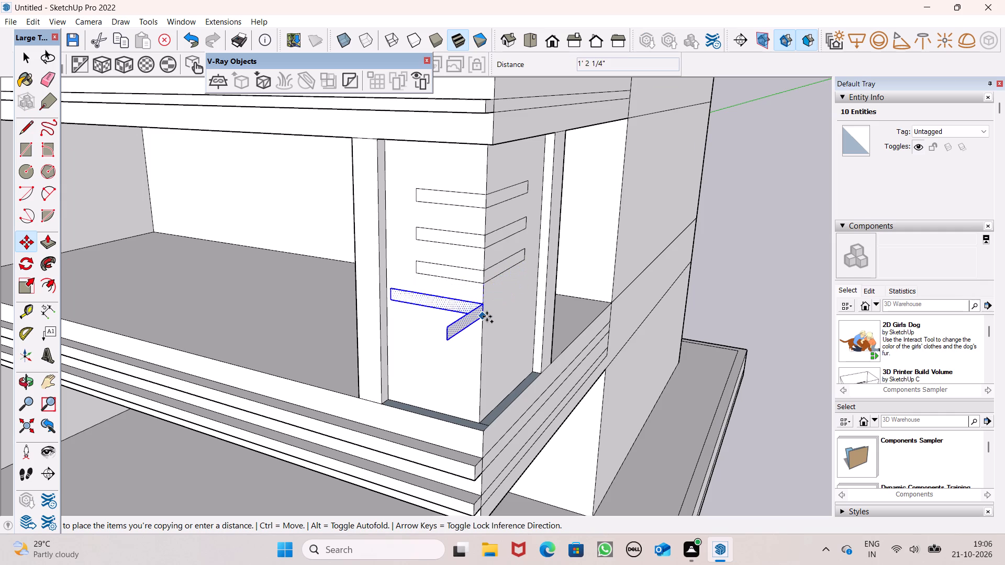
ctrl+drag(487, 317, 488, 313)
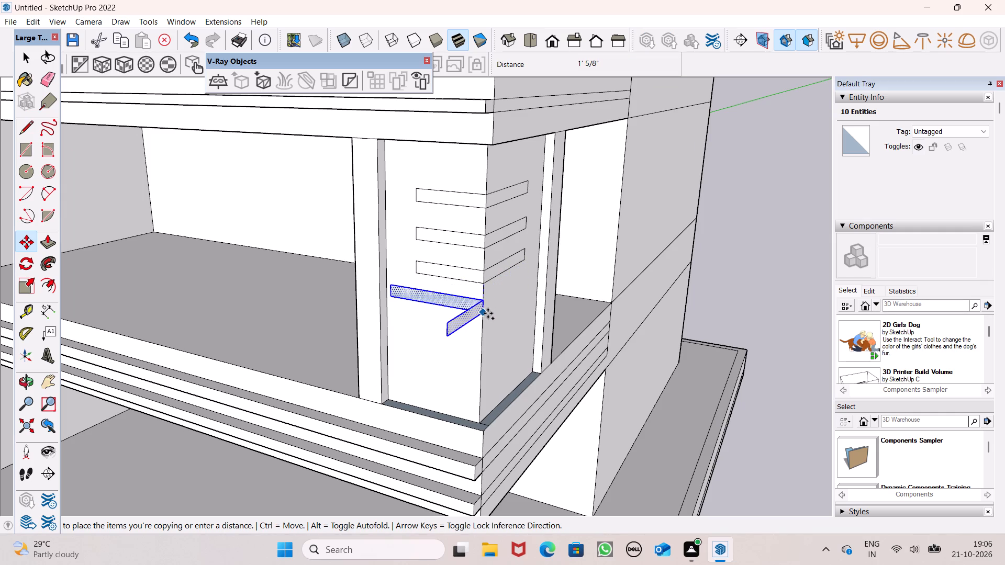
ctrl+drag(488, 313, 481, 319)
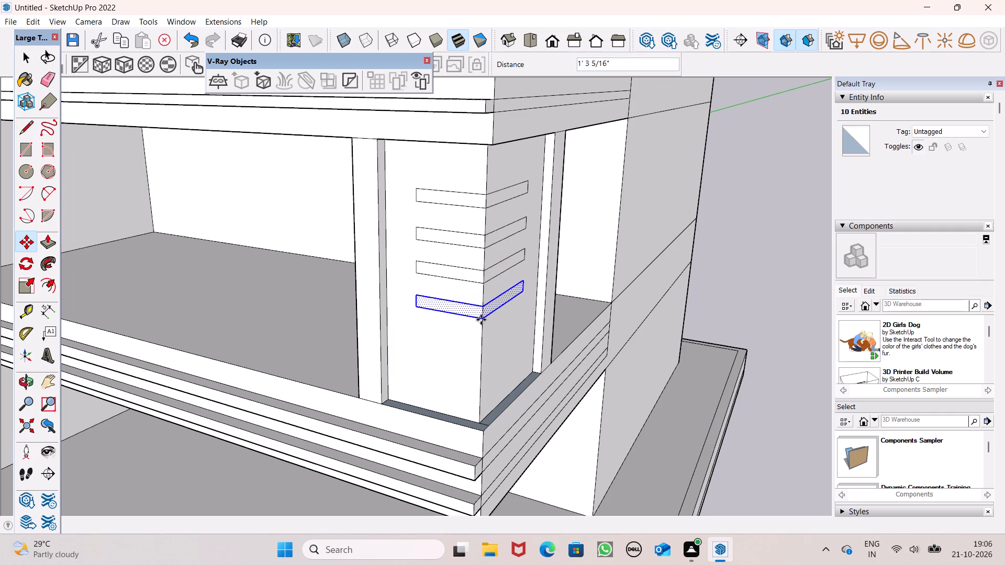
ctrl+drag(481, 320, 476, 356)
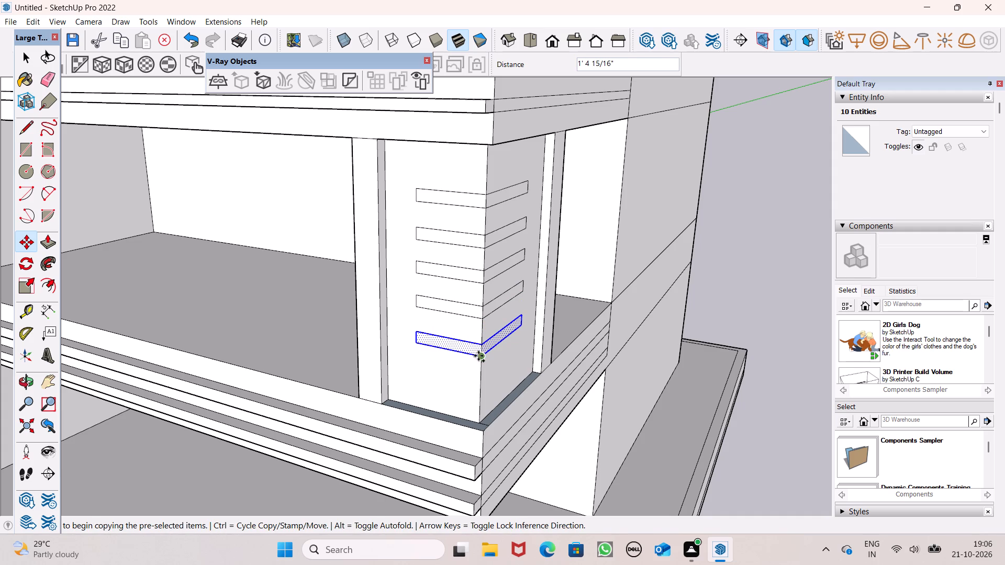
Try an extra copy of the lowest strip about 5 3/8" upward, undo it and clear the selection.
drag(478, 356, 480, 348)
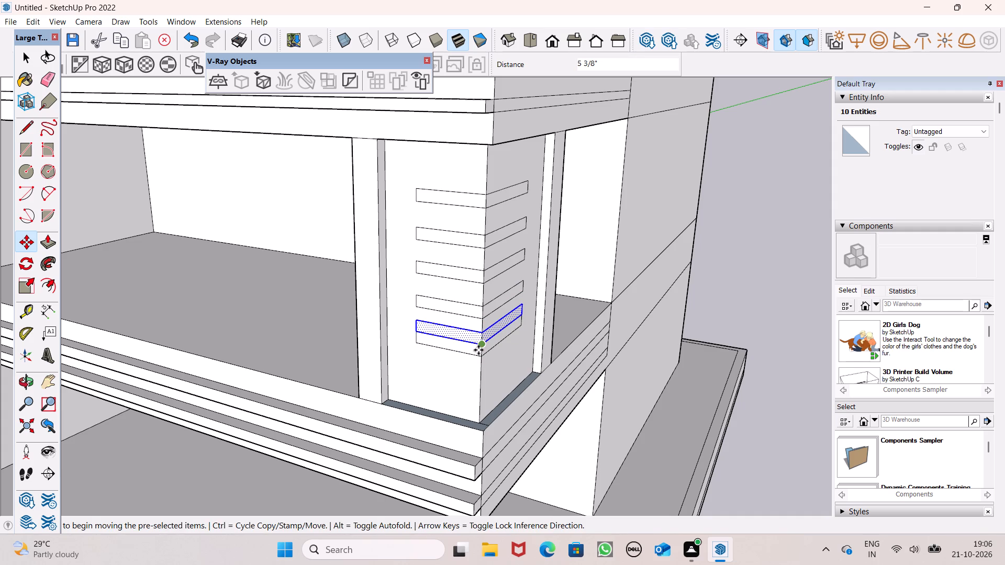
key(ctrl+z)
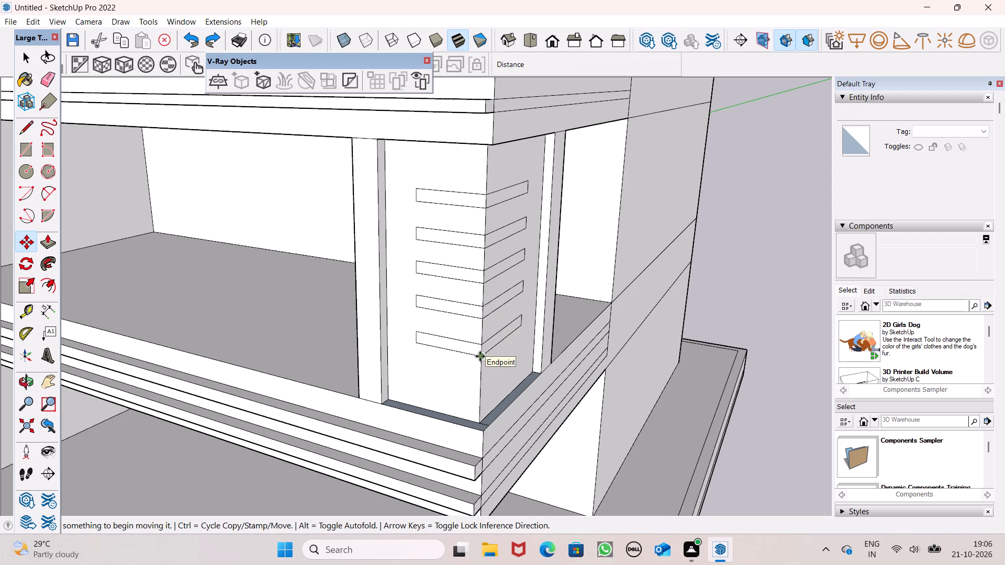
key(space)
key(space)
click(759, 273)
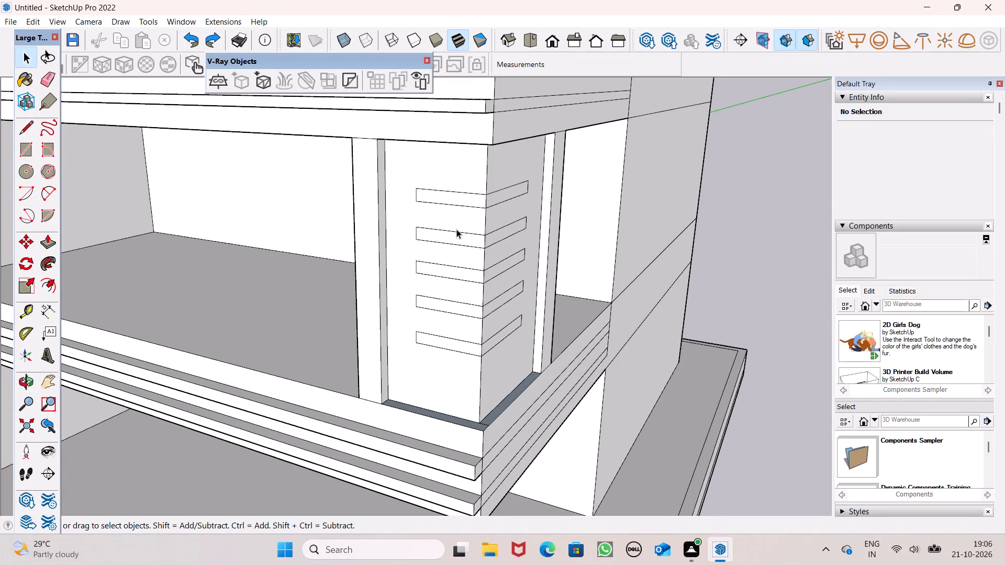
Push the top wraparound strip into the column on both faces, about 2 1/4" deep on the front face.
click(51, 240)
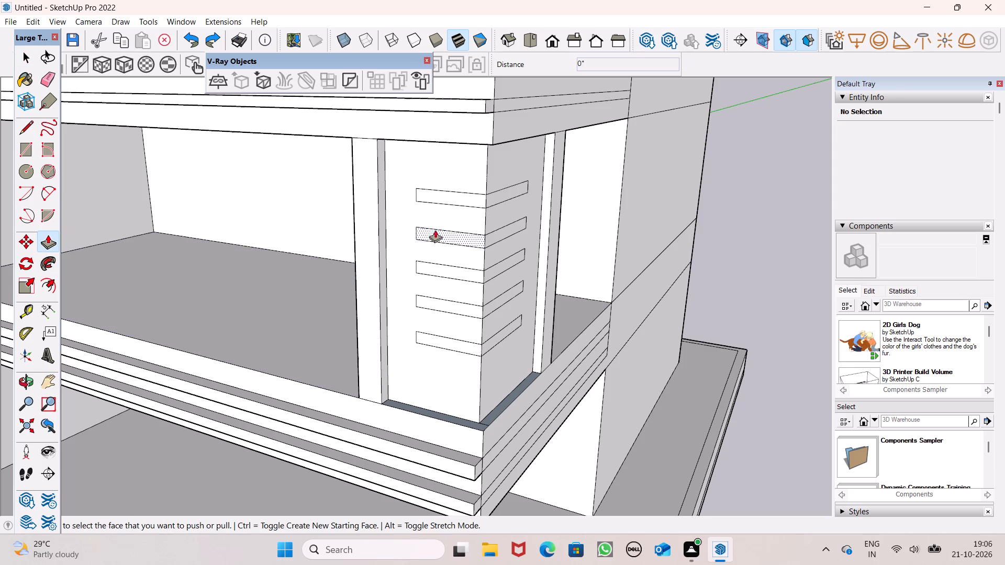
middle_drag(502, 240, 491, 313)
scroll(452, 266, up, 7)
middle_drag(459, 252, 512, 260)
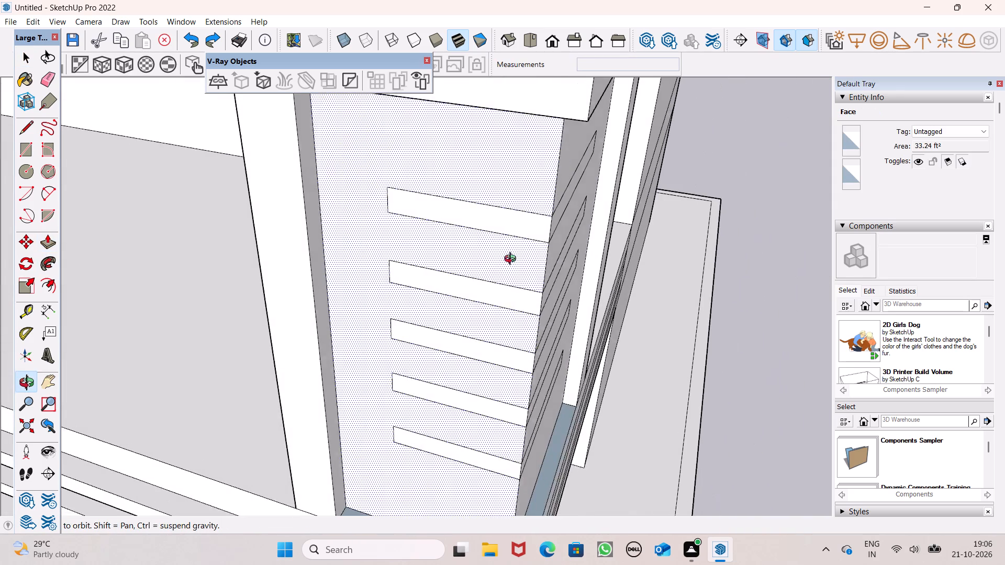
middle_drag(512, 260, 512, 259)
drag(502, 217, 508, 213)
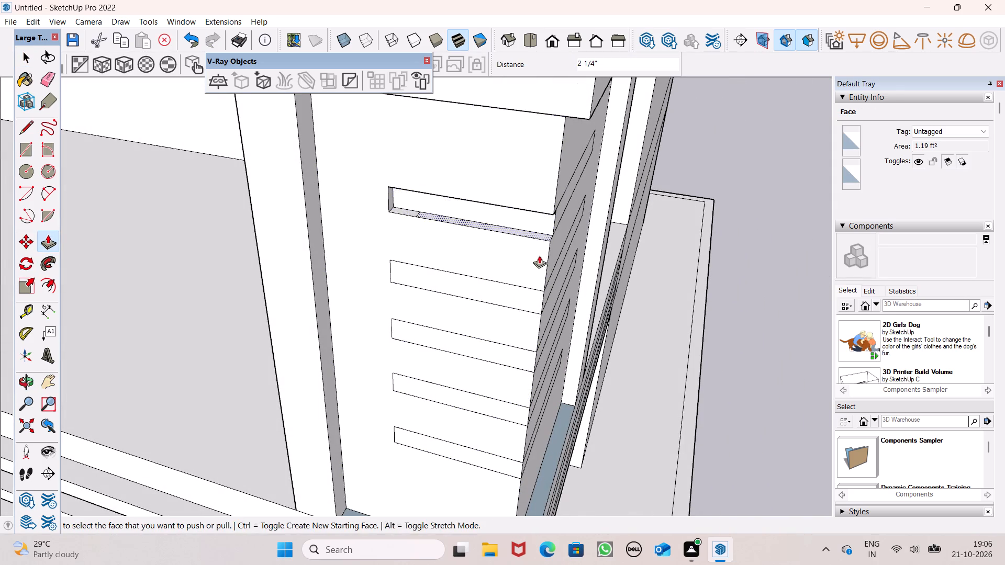
middle_drag(541, 254, 339, 254)
scroll(472, 243, up, 3)
drag(466, 243, 461, 234)
Push the second wraparound strip into the column on both faces, about 1 11/16" deep on the side face.
scroll(493, 220, down, 3)
middle_drag(492, 228, 552, 188)
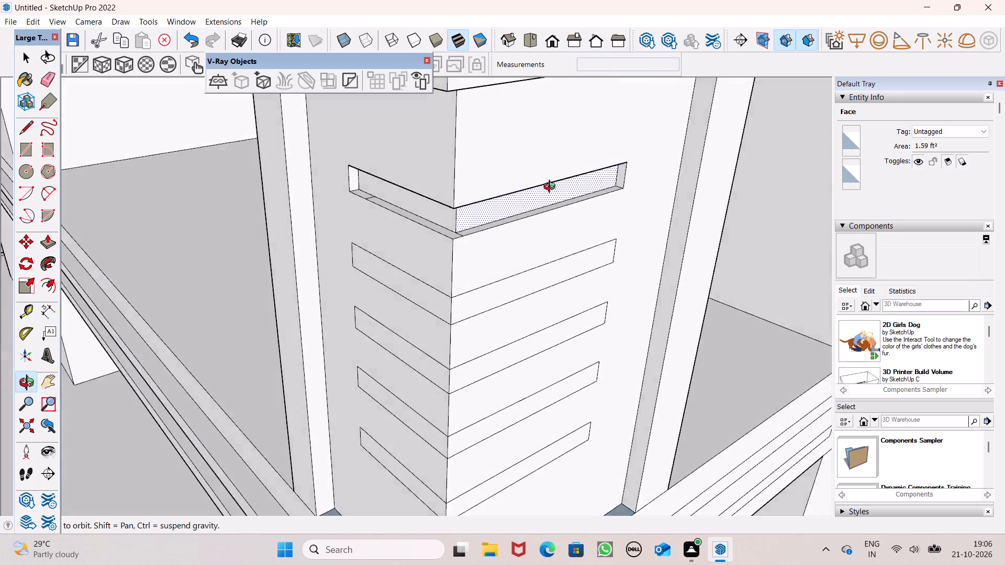
middle_drag(552, 188, 588, 169)
scroll(467, 289, up, 2)
middle_drag(449, 291, 479, 294)
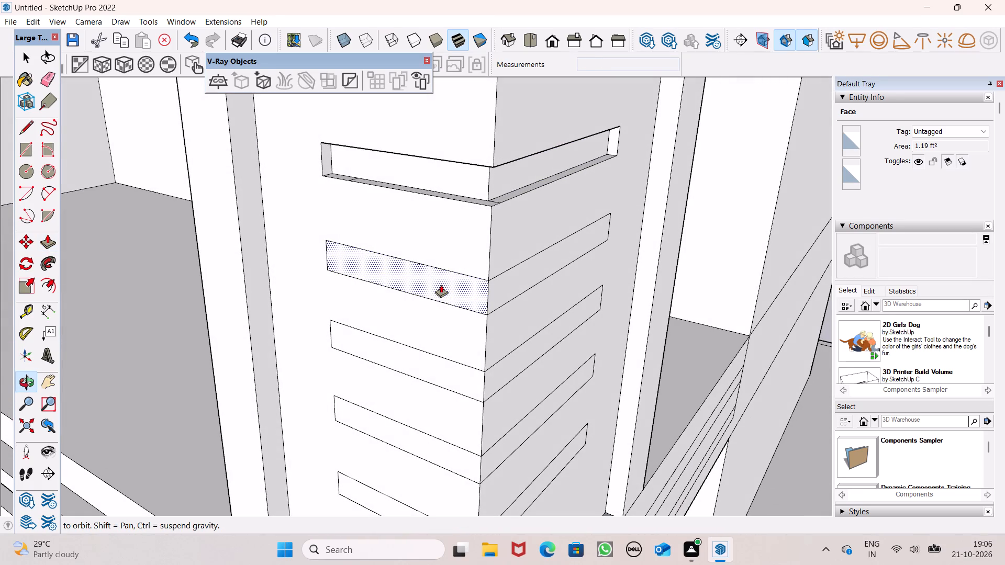
drag(438, 284, 446, 282)
drag(516, 280, 506, 279)
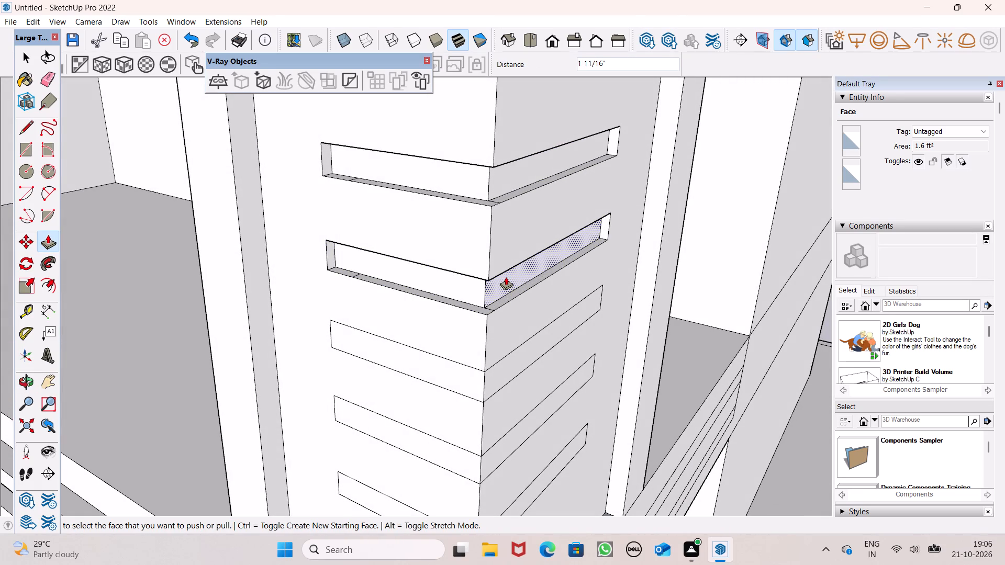
Push the third wraparound strip into the column on both faces, about 1 1/2" deep on the side face.
scroll(505, 259, down, 4)
middle_drag(466, 342, 483, 346)
scroll(482, 344, up, 3)
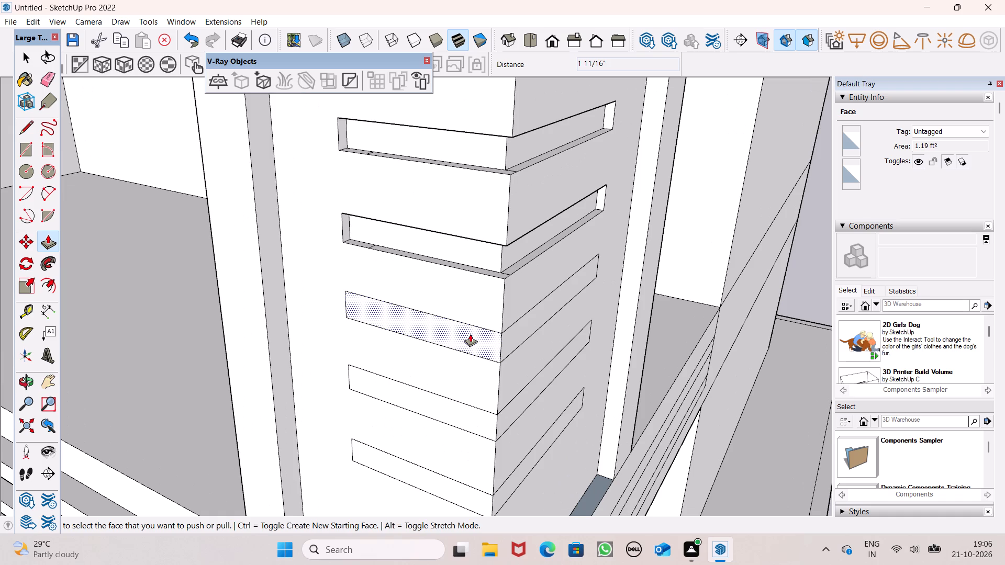
drag(465, 334, 475, 332)
middle_drag(496, 360, 457, 365)
scroll(493, 345, up, 2)
drag(507, 342, 494, 341)
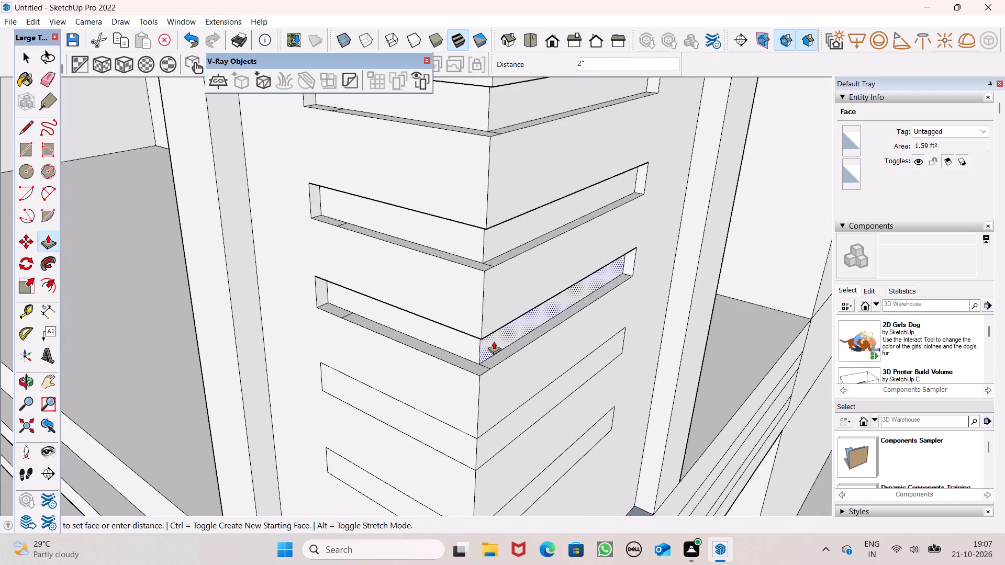
drag(494, 341, 496, 344)
Push the fourth wraparound strip into the column on both faces, about 2 1/8" deep on the front face.
scroll(528, 269, down, 3)
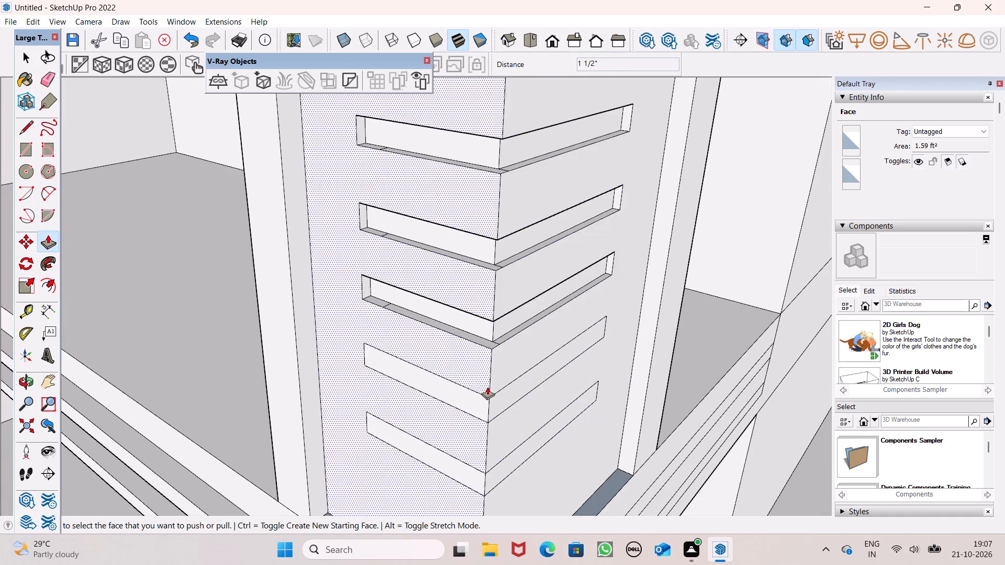
middle_drag(486, 389, 501, 385)
drag(476, 397, 484, 393)
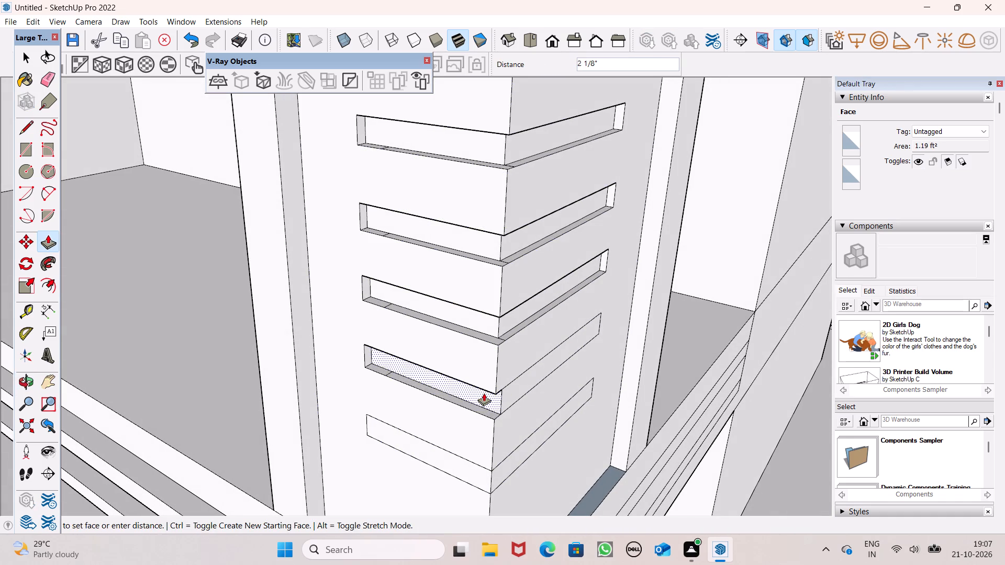
drag(484, 393, 484, 393)
drag(512, 390, 502, 390)
click(502, 390)
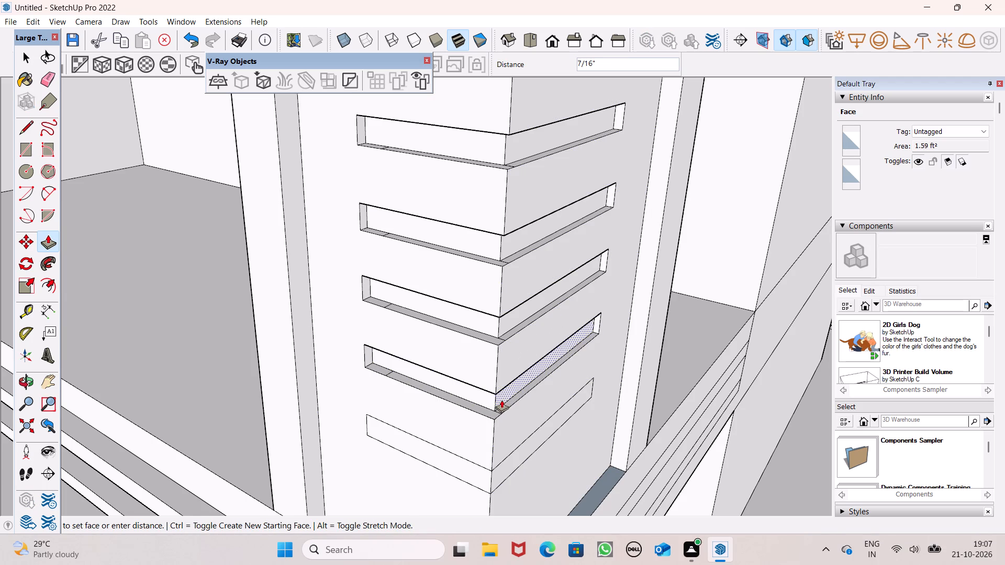
click(501, 400)
Push the lowest wraparound strip into the column on both faces, about 2" deep on the front and 1 7/16" on the side.
scroll(506, 321, down, 3)
middle_drag(477, 403, 514, 388)
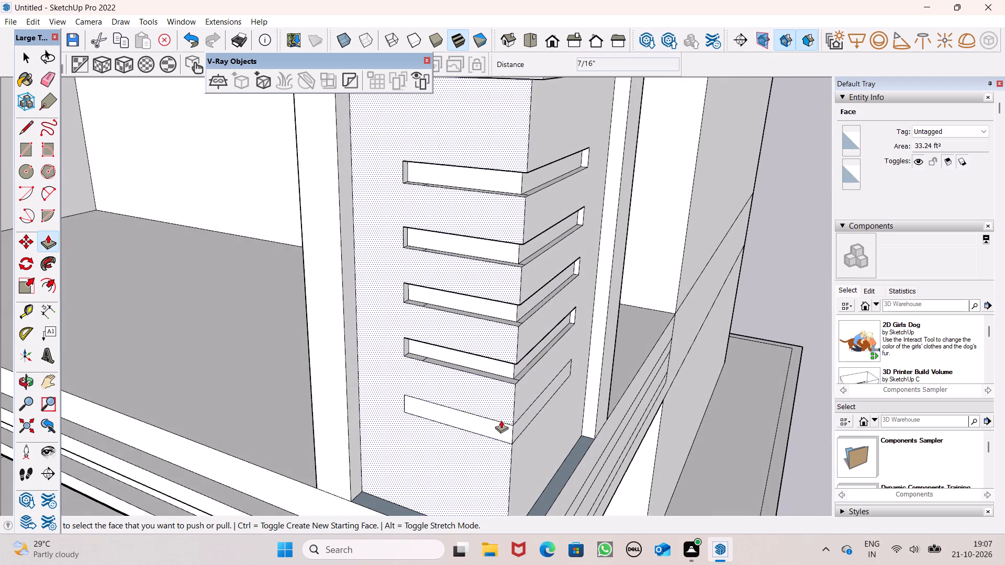
scroll(496, 425, up, 5)
drag(488, 433, 497, 431)
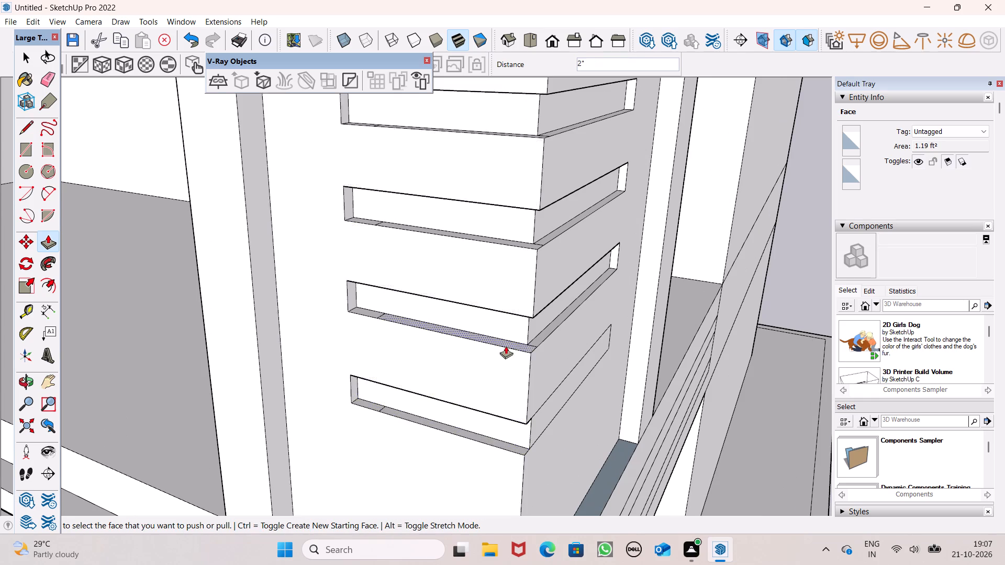
scroll(506, 346, down, 4)
middle_drag(521, 396, 494, 392)
scroll(520, 437, up, 4)
drag(527, 397, 519, 399)
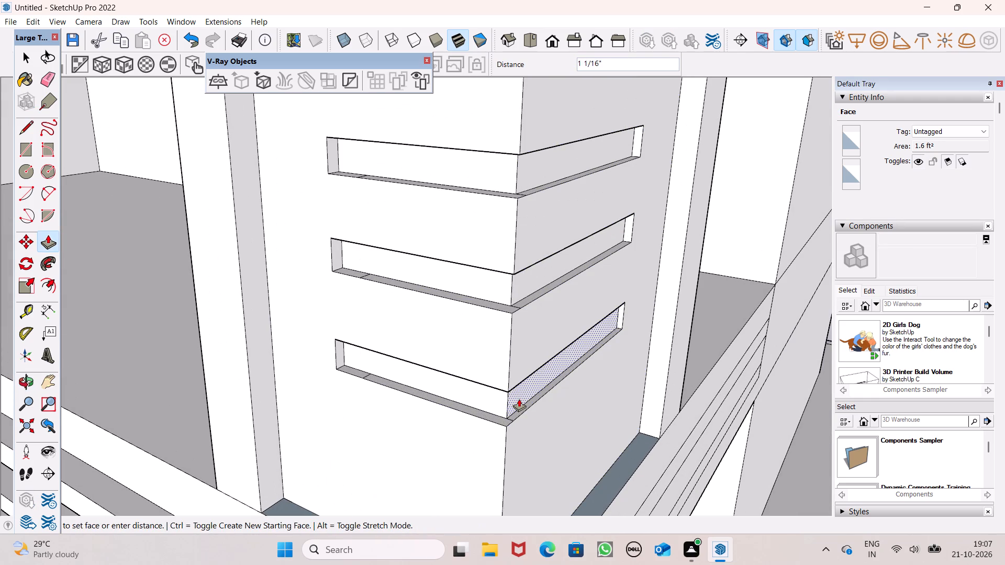
drag(519, 399, 516, 399)
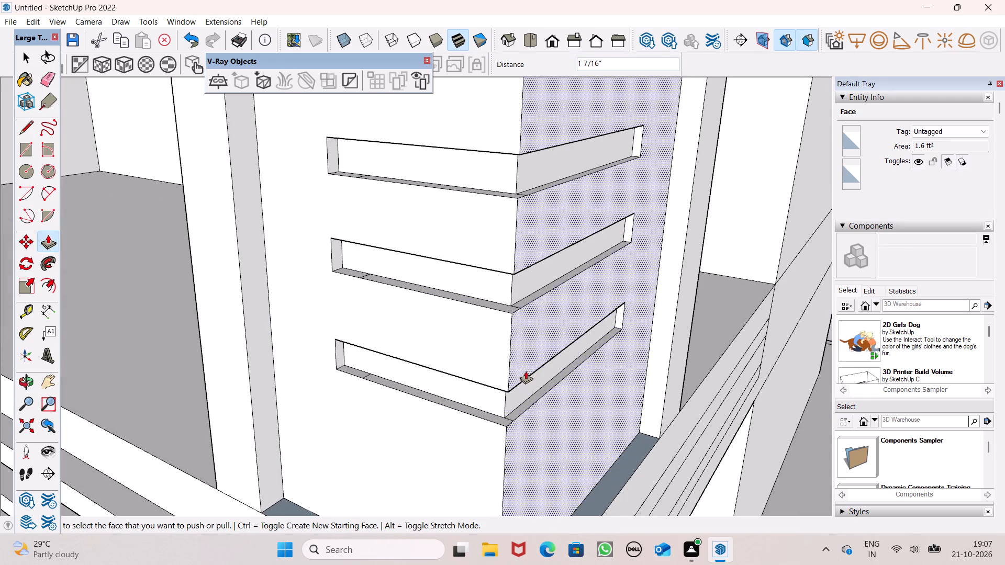
Erase the leftover seam lines on the bottom ledge of the lowest groove, on the front face and at the corner.
click(52, 71)
scroll(404, 391, up, 3)
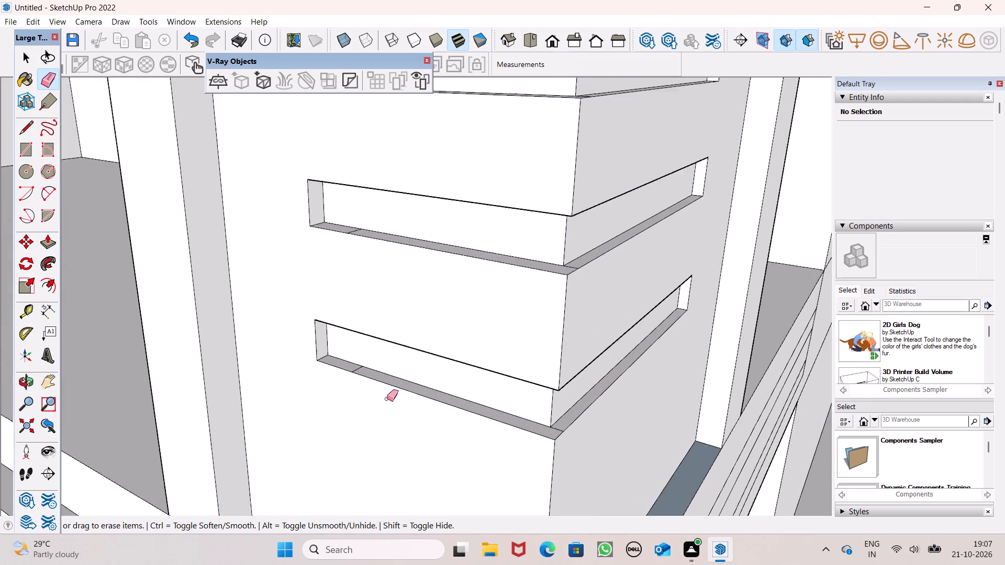
scroll(387, 399, up, 2)
click(350, 361)
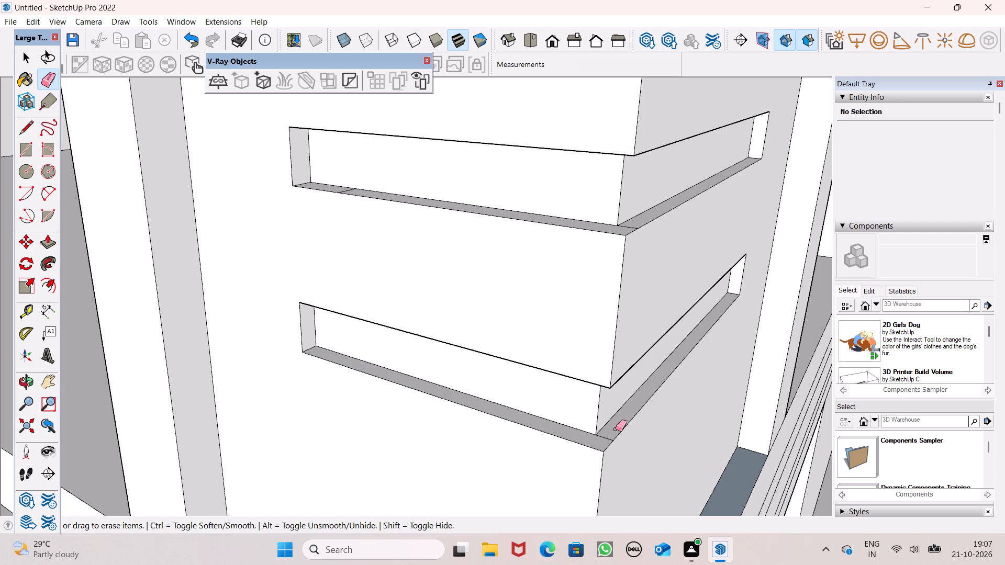
click(606, 436)
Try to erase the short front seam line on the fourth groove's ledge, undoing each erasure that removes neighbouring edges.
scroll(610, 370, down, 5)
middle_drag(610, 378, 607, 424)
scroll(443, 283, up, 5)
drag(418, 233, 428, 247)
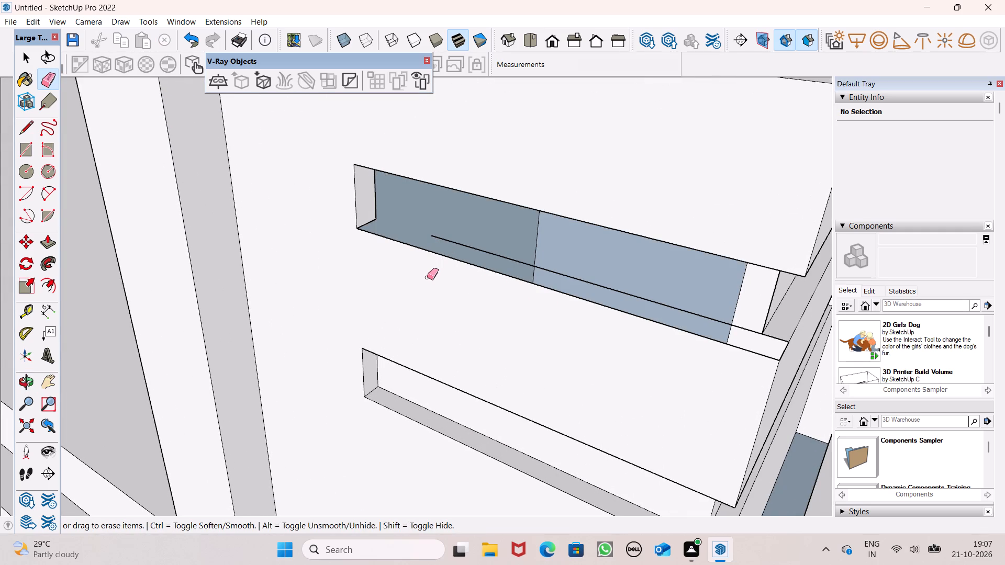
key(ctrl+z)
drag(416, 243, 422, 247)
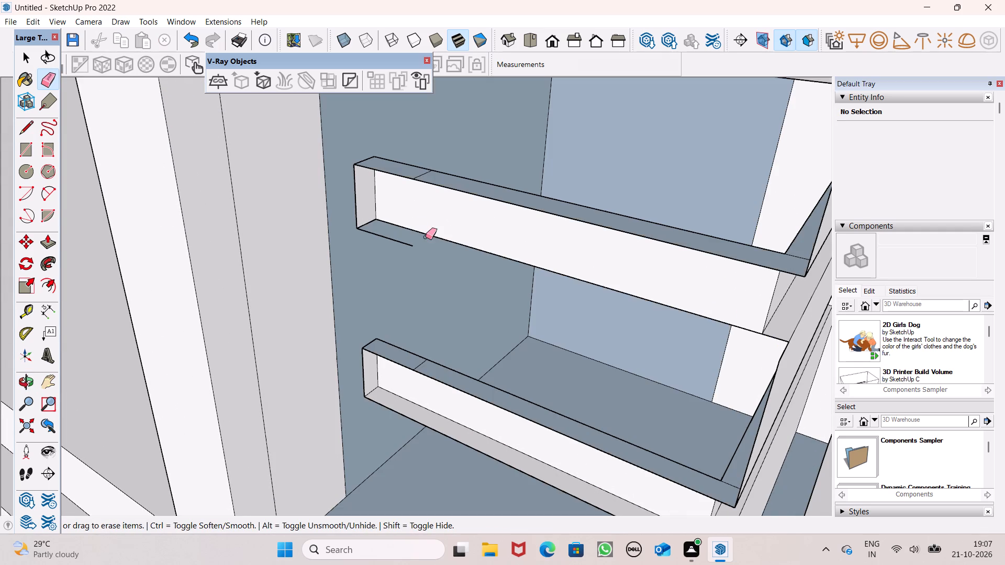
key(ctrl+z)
Erase the short front seam line and the corner seam line on the fourth groove's bottom ledge.
click(419, 240)
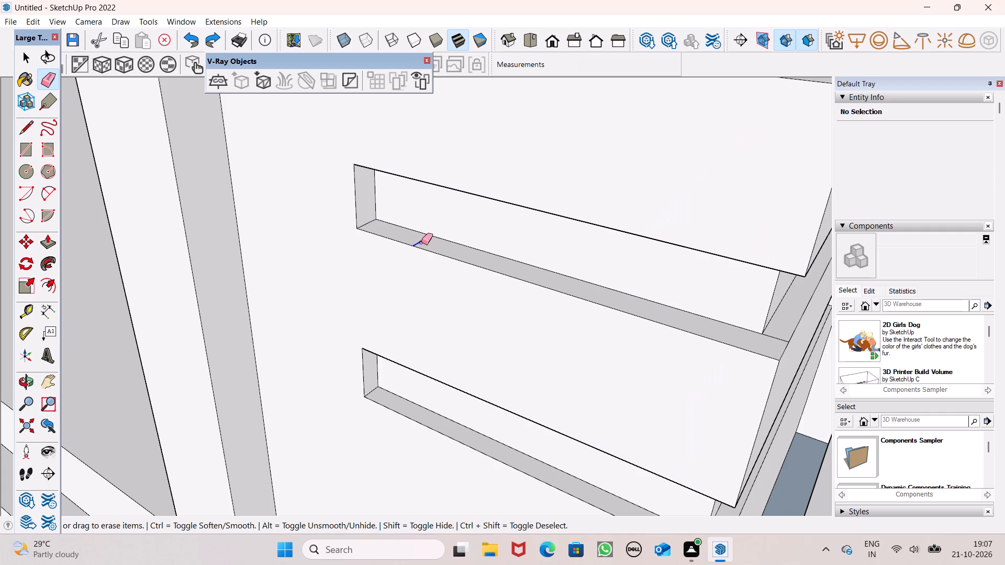
scroll(410, 234, down, 6)
middle_drag(447, 283, 444, 307)
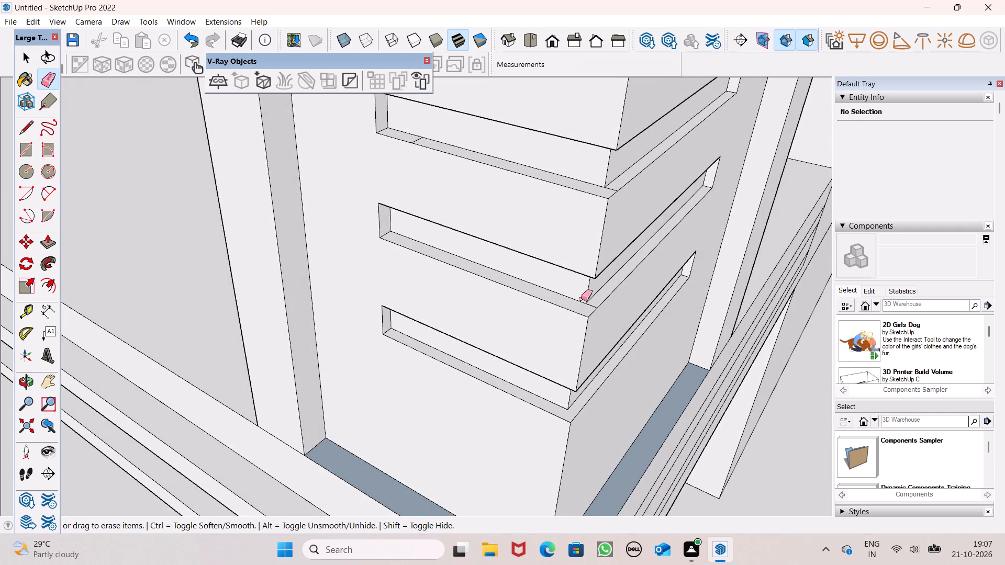
scroll(584, 298, up, 5)
drag(594, 310, 588, 314)
Erase the corner seam line and the short front seam line on the third groove's bottom ledge.
scroll(587, 286, down, 7)
middle_drag(585, 290, 578, 318)
scroll(584, 213, up, 2)
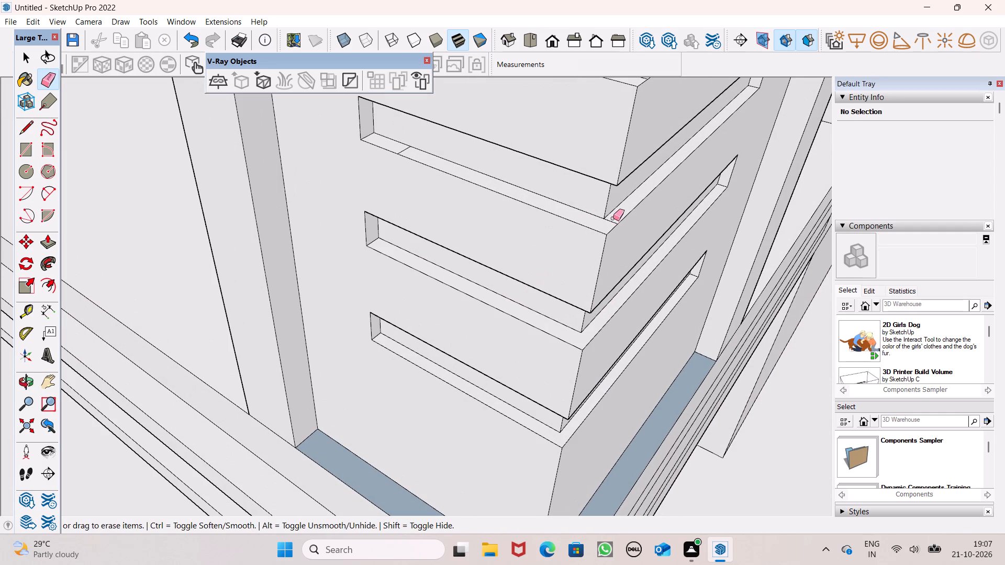
click(613, 219)
click(612, 220)
click(401, 150)
Erase the short front seam line and the corner seam line on the second groove's bottom ledge.
scroll(512, 275, down, 6)
scroll(478, 138, up, 6)
scroll(434, 148, up, 5)
drag(431, 140, 431, 145)
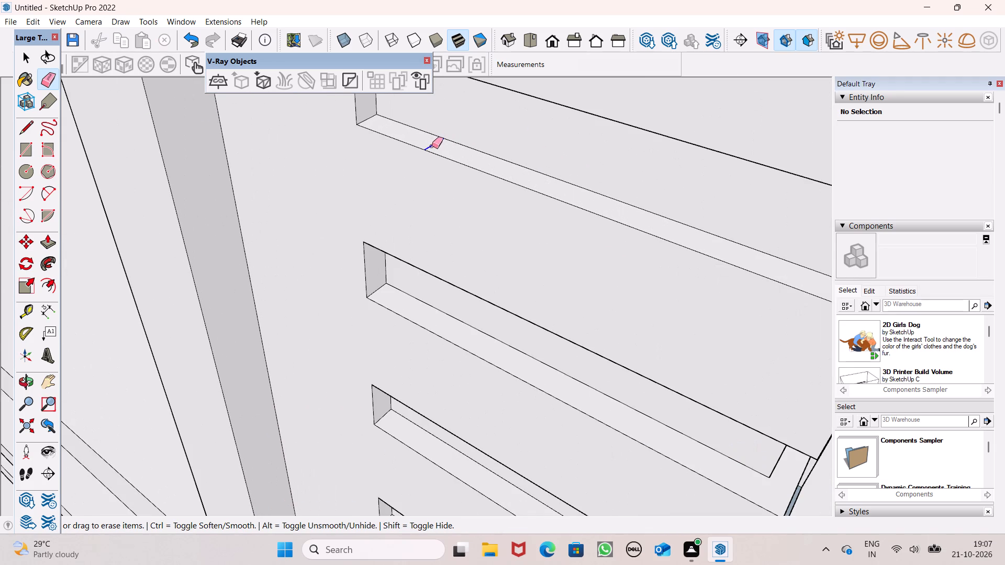
scroll(432, 147, down, 5)
scroll(716, 228, up, 2)
click(676, 228)
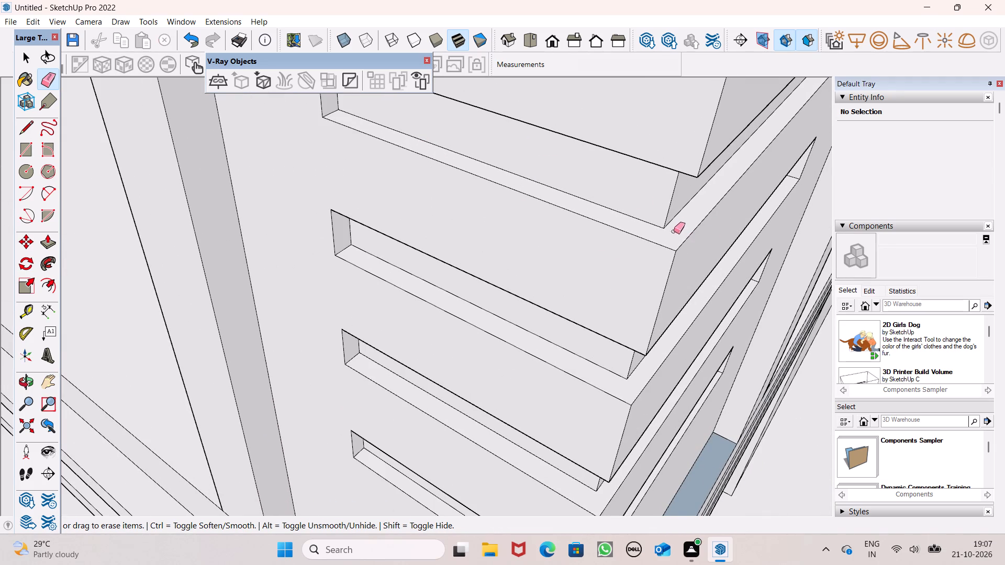
Examine the grooved corner column and the building's front facade from several distances and angles.
scroll(633, 200, down, 5)
middle_drag(709, 245, 601, 183)
scroll(599, 224, down, 11)
middle_drag(619, 269, 704, 211)
scroll(694, 208, down, 5)
middle_drag(674, 239, 721, 240)
key(space)
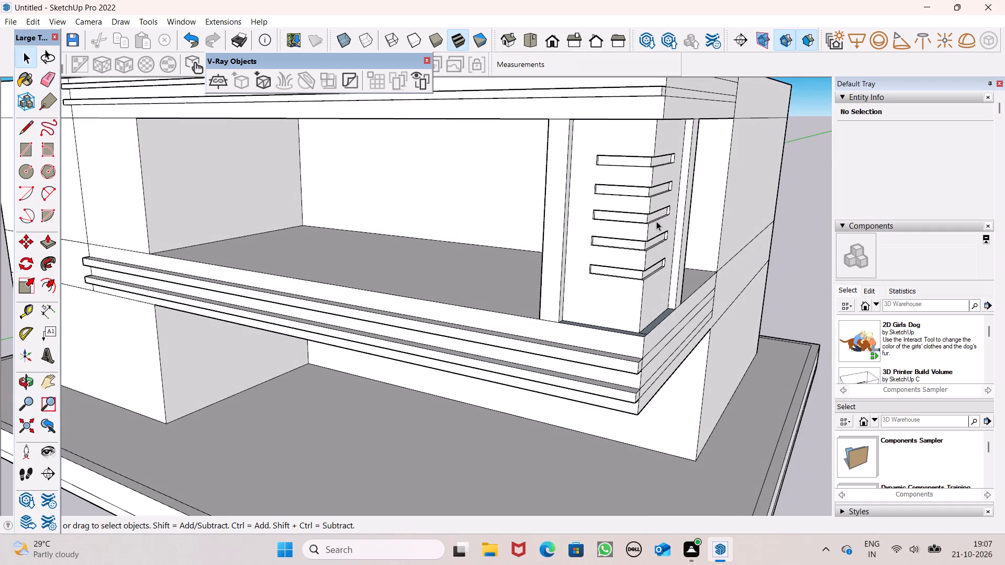
scroll(656, 221, down, 3)
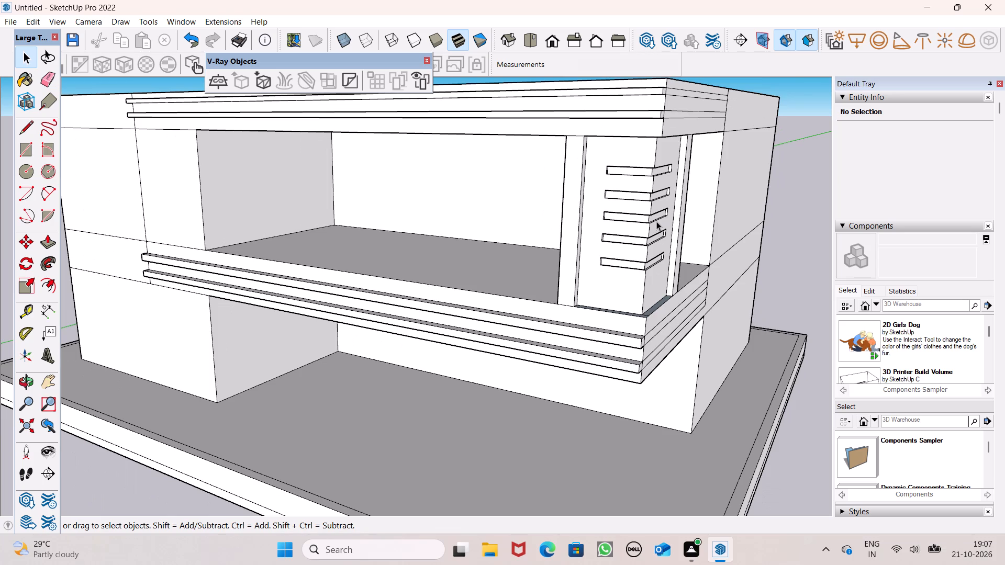
scroll(656, 221, down, 3)
scroll(585, 236, down, 3)
middle_drag(574, 236, 642, 242)
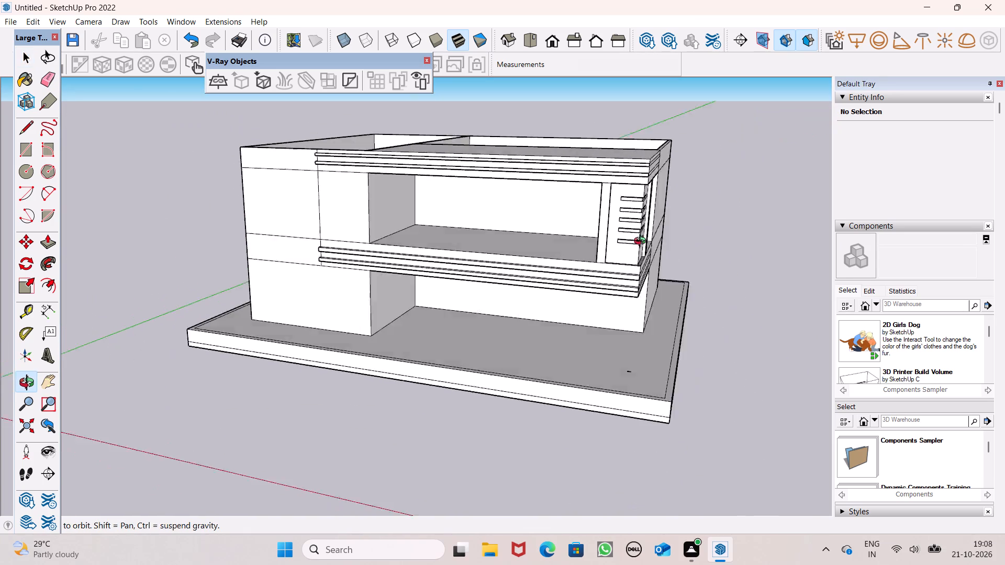
middle_drag(642, 242, 710, 238)
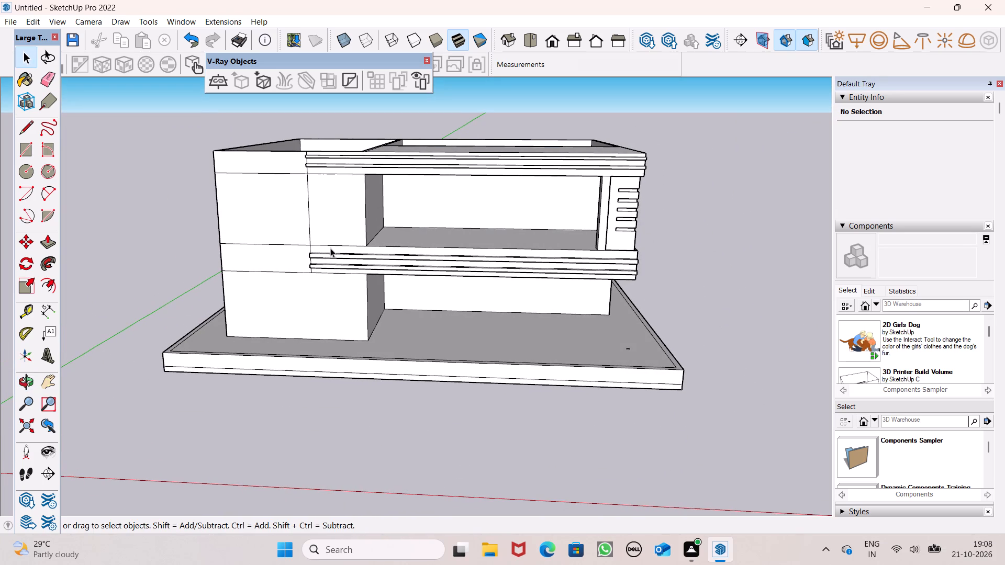
scroll(330, 248, down, 1)
middle_drag(362, 260, 361, 337)
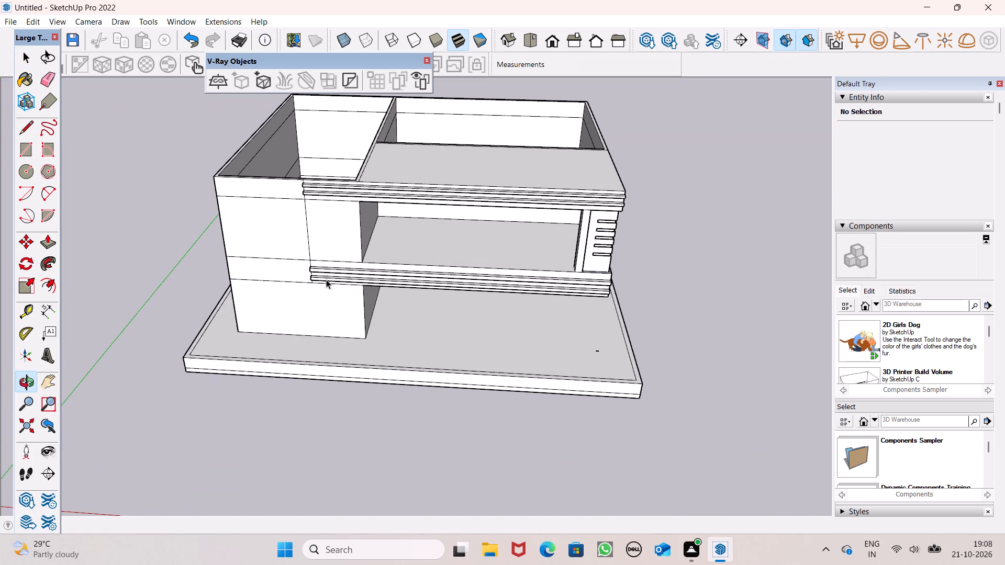
middle_drag(320, 247, 321, 218)
scroll(321, 218, up, 5)
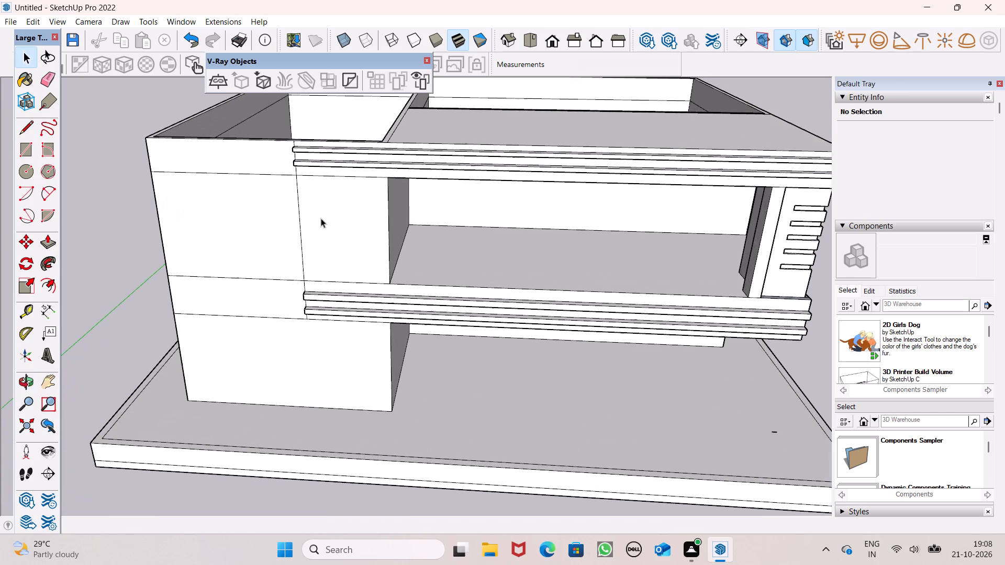
middle_drag(322, 221, 335, 201)
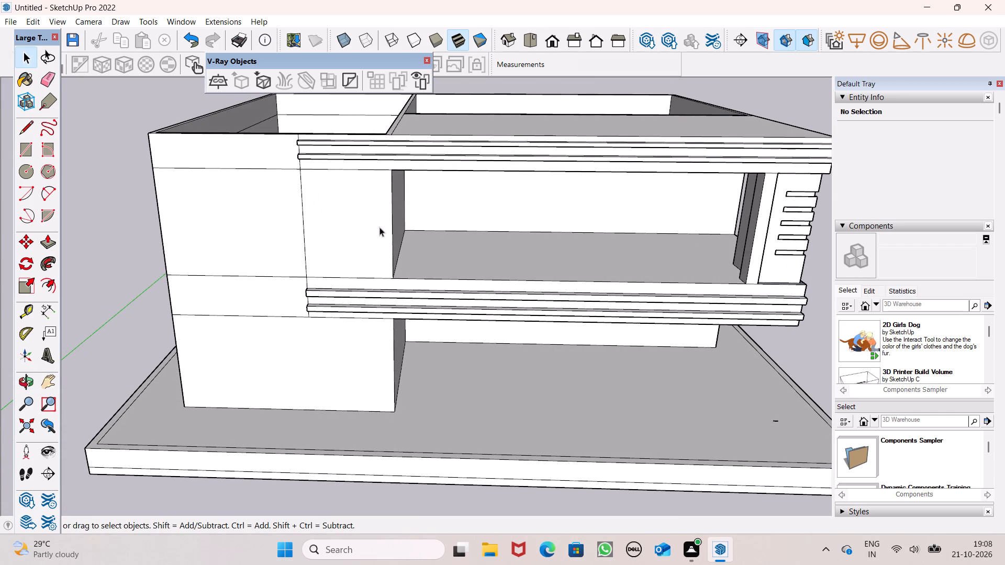
scroll(507, 244, down, 2)
middle_drag(496, 264, 497, 246)
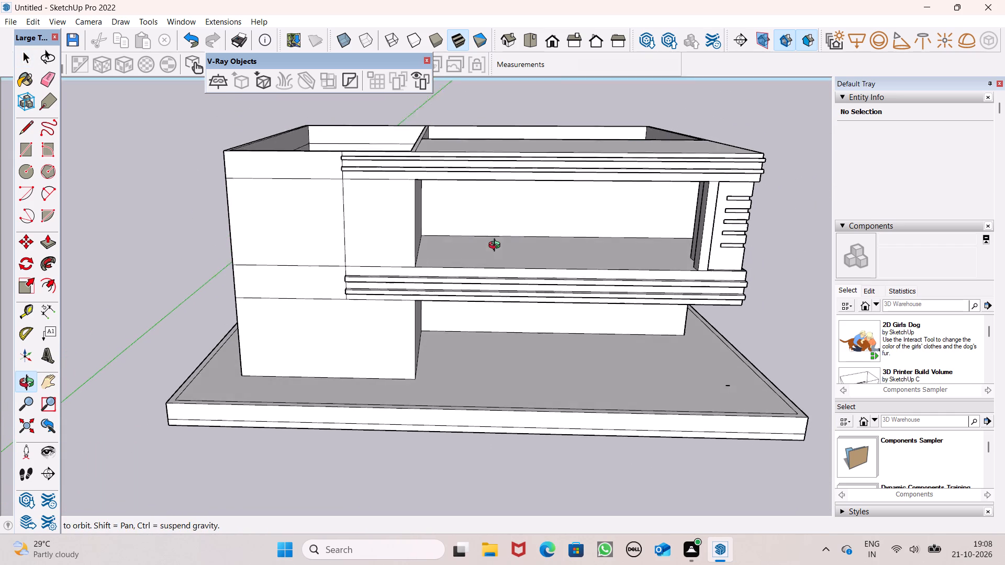
middle_drag(497, 246, 497, 233)
scroll(562, 233, down, 2)
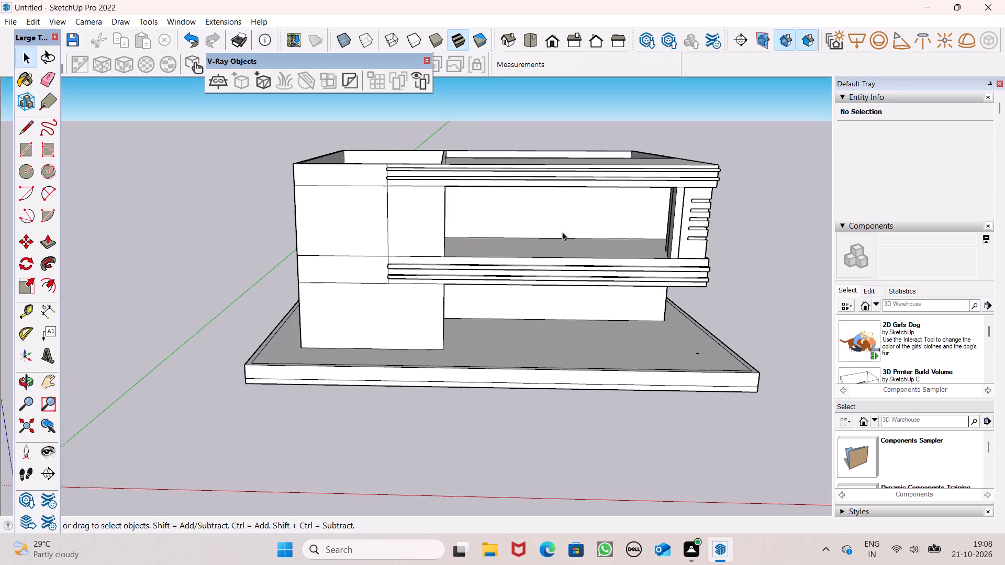
middle_drag(561, 234, 568, 166)
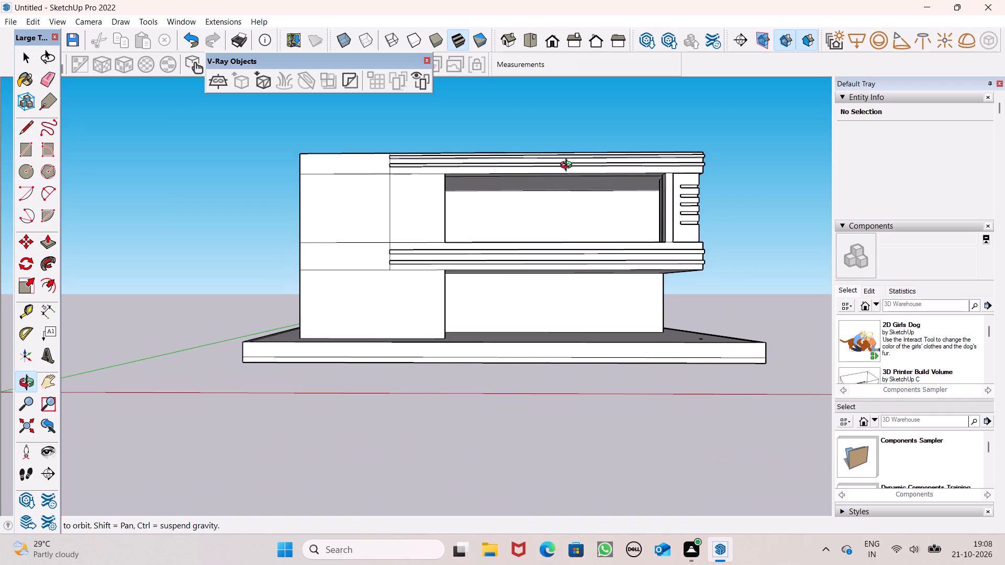
middle_drag(568, 166, 562, 225)
middle_drag(476, 217, 470, 234)
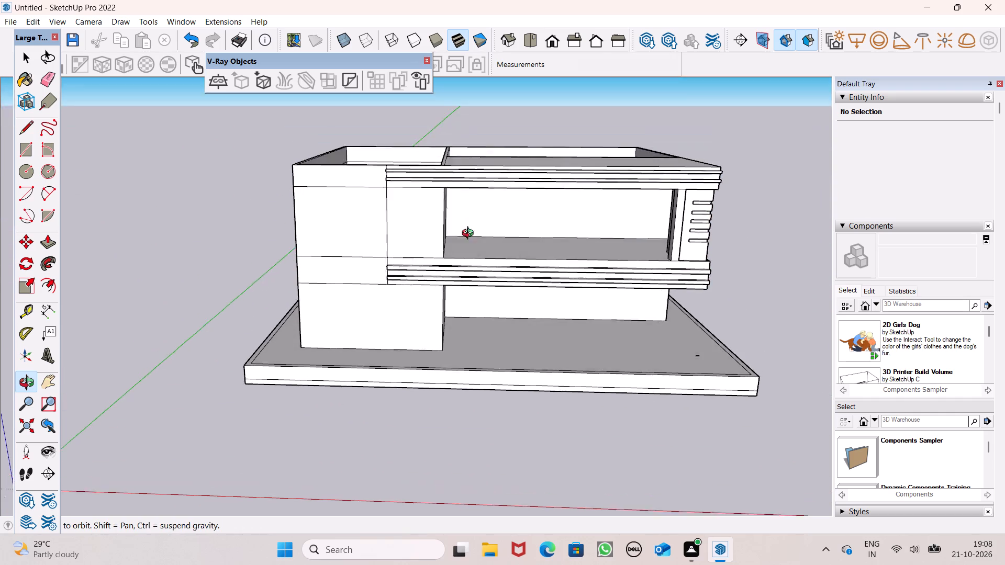
middle_drag(470, 234, 461, 254)
scroll(415, 247, up, 2)
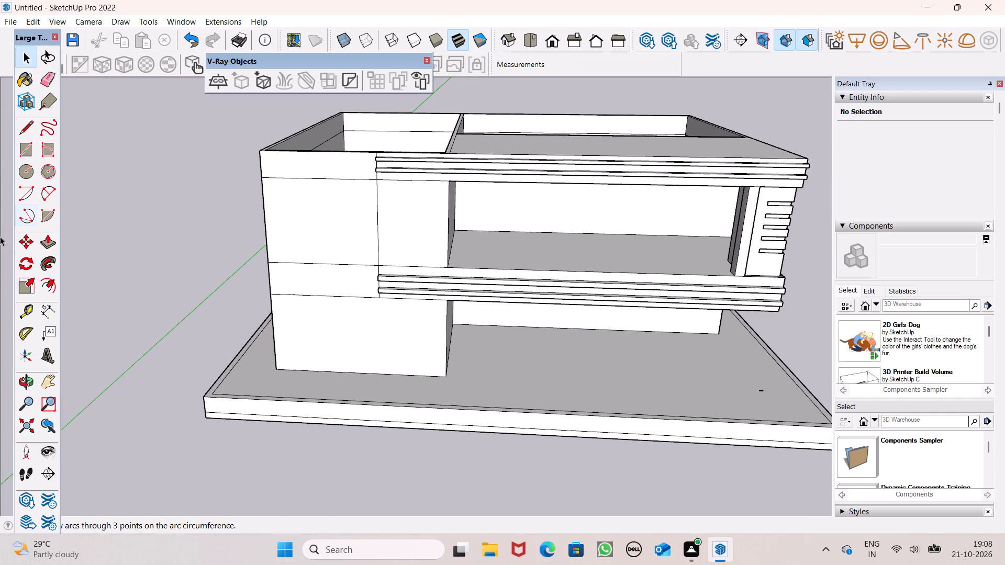
Draw a rectangle about 4' 5" by 3' 9" on the upper storey's narrow front wall panel beside the balcony opening.
click(44, 243)
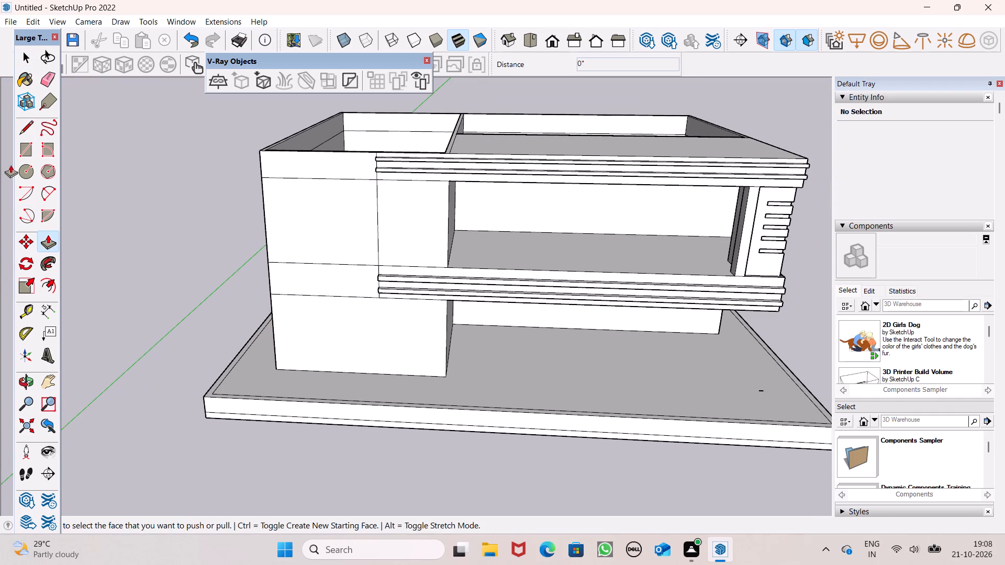
click(26, 146)
scroll(294, 236, up, 4)
scroll(385, 257, down, 1)
middle_drag(437, 267, 439, 291)
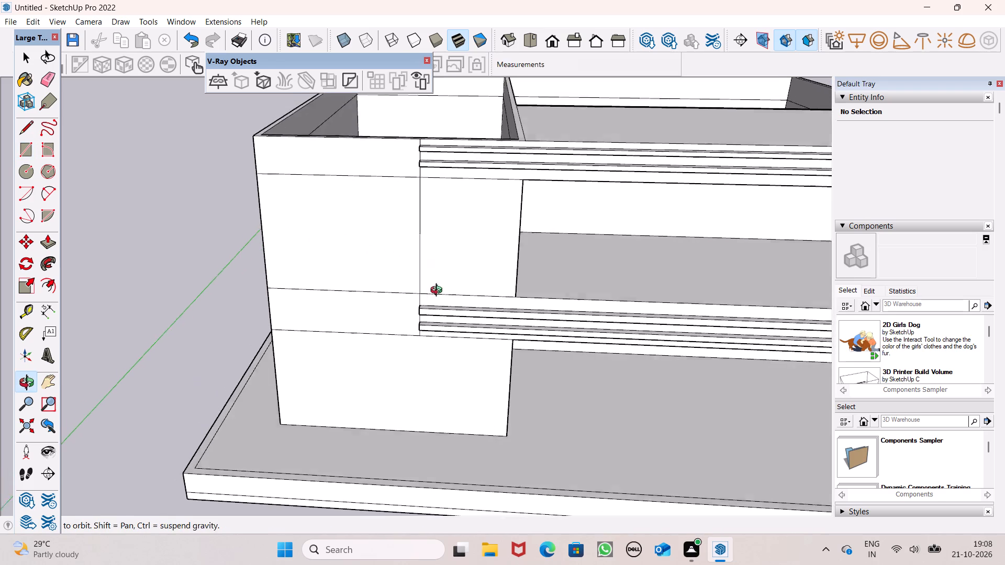
middle_drag(439, 291, 439, 293)
scroll(488, 268, up, 4)
middle_drag(483, 261, 482, 239)
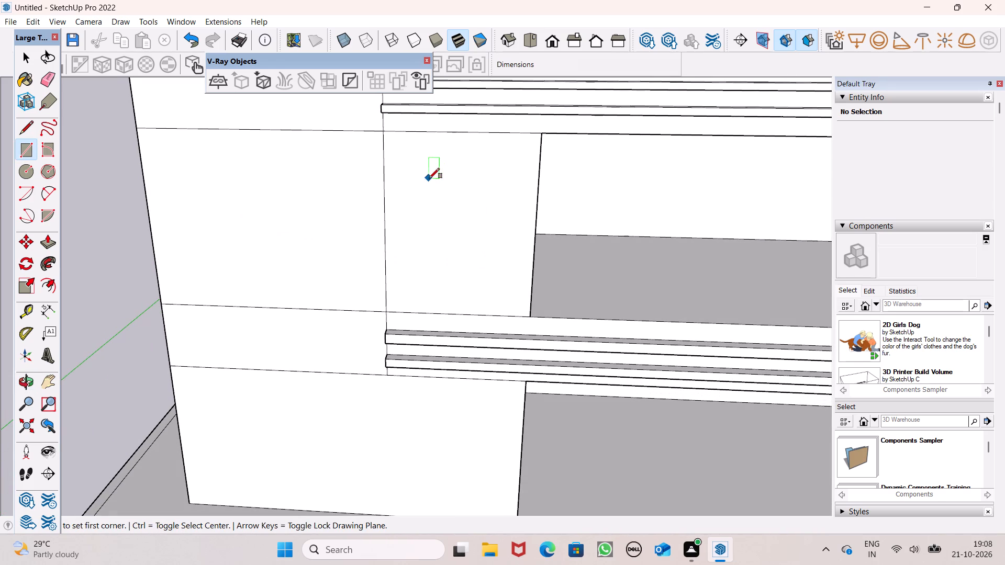
click(435, 186)
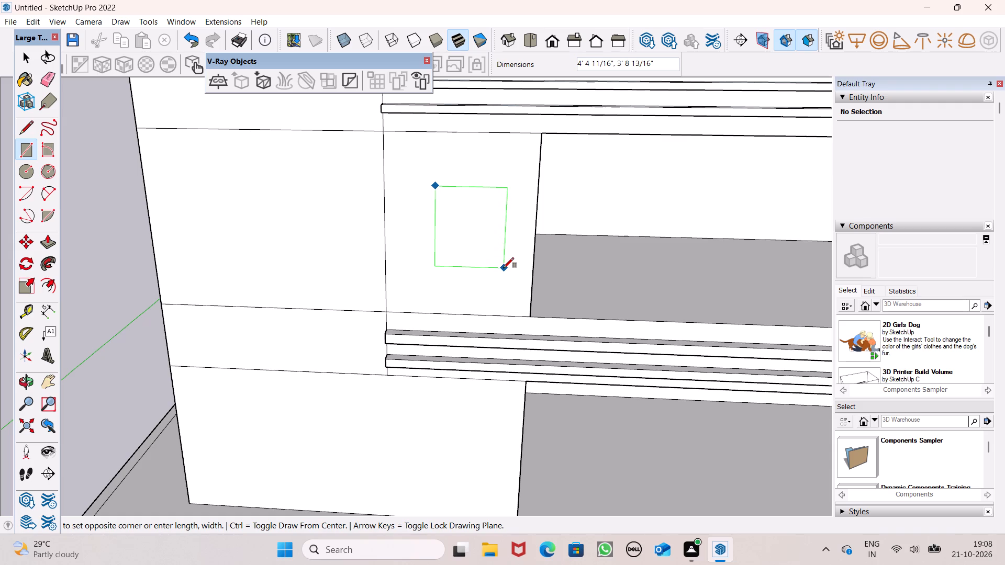
click(504, 268)
key(space)
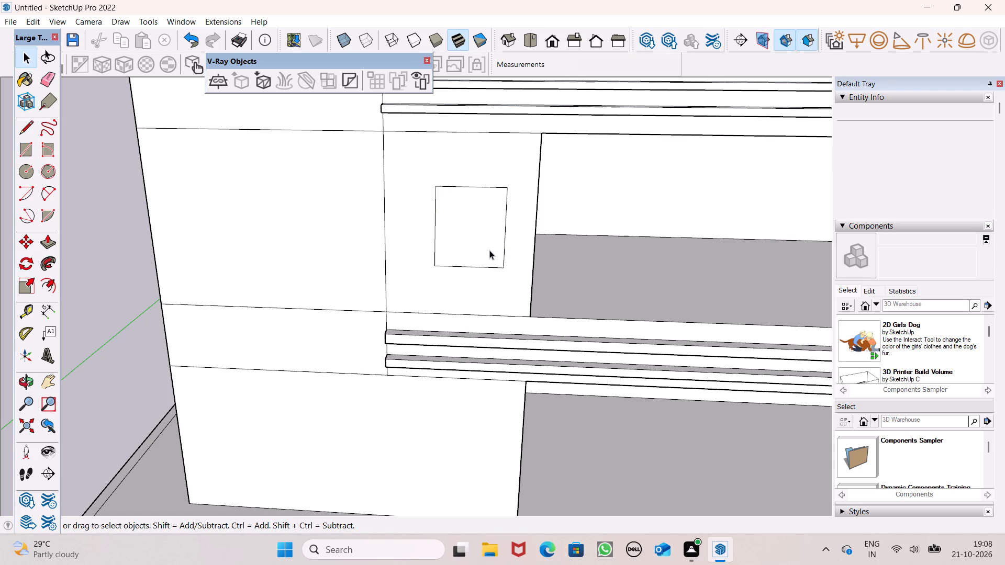
Move the rectangle and its edges about 9" diagonally upward, away from the balcony opening, within the wall panel.
double_click(486, 244)
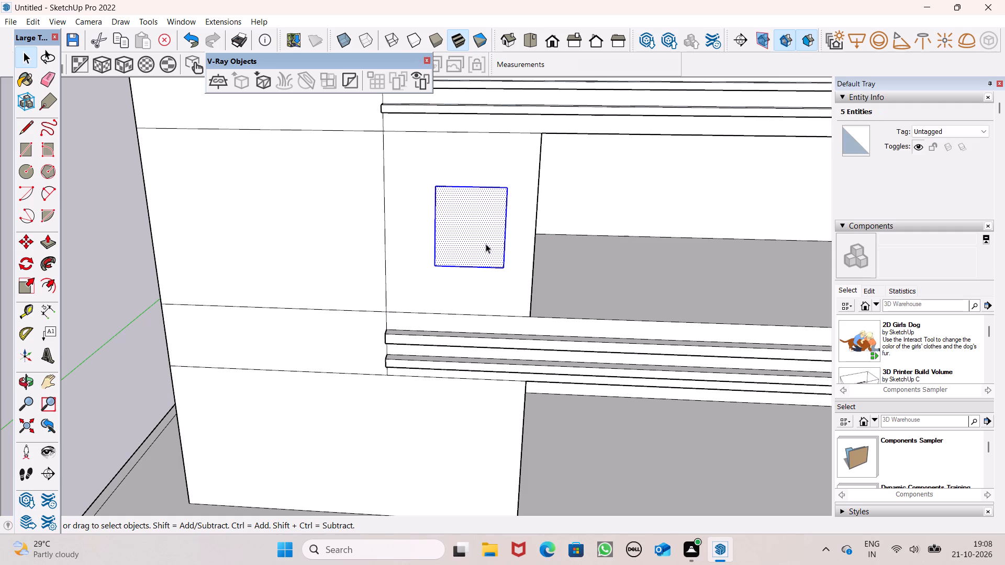
key(m)
key(Return)
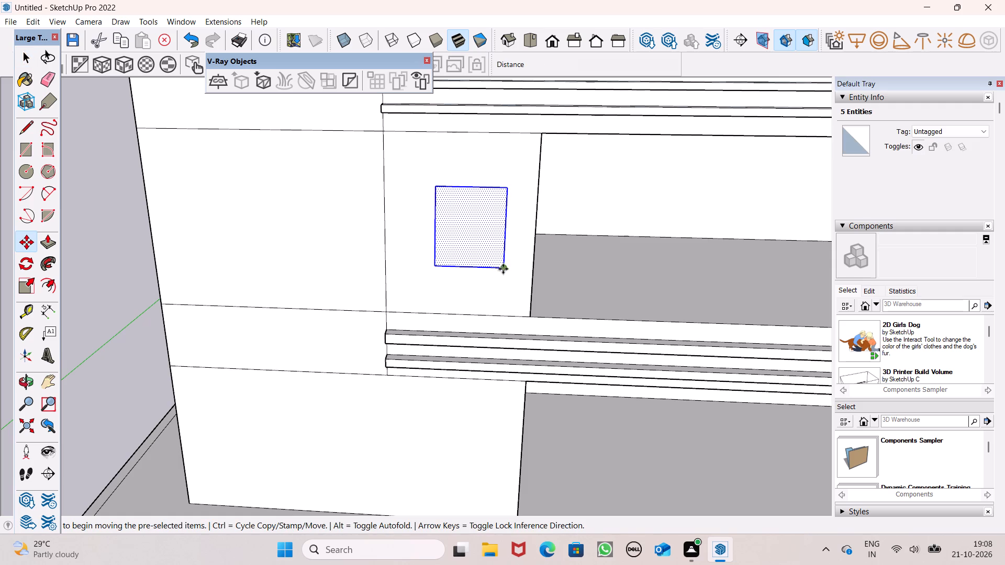
drag(504, 268, 493, 260)
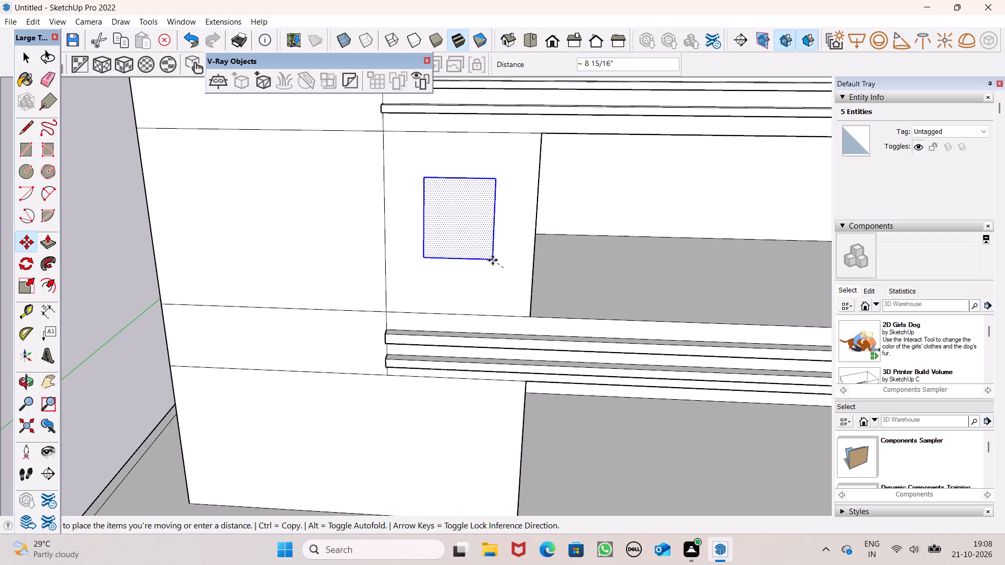
drag(493, 260, 493, 258)
scroll(498, 233, down, 7)
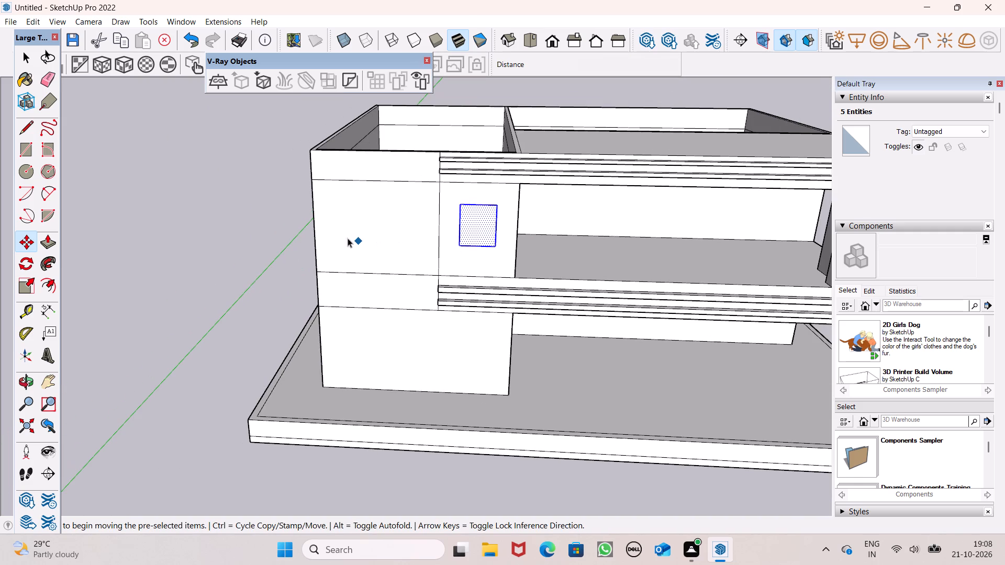
Clear the selection and examine the front facade with the upper window outline from several distances and angles.
key(space)
click(252, 227)
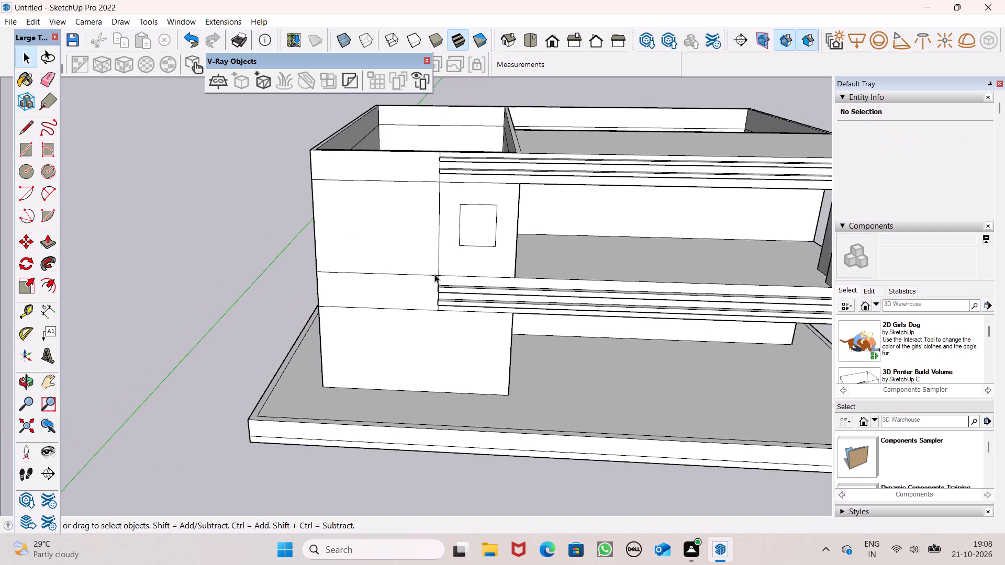
scroll(436, 277, down, 3)
middle_drag(756, 293, 704, 254)
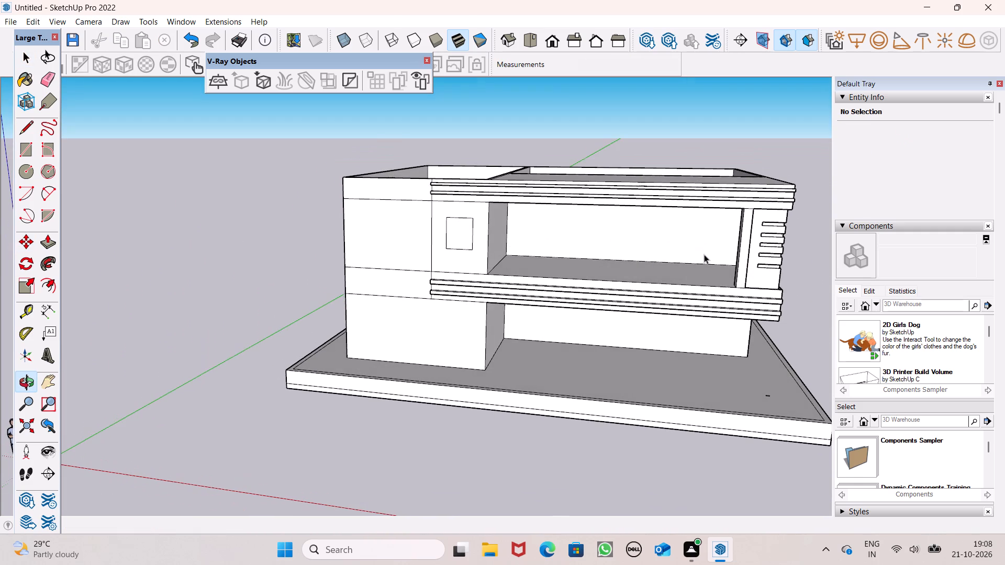
scroll(705, 261, down, 1)
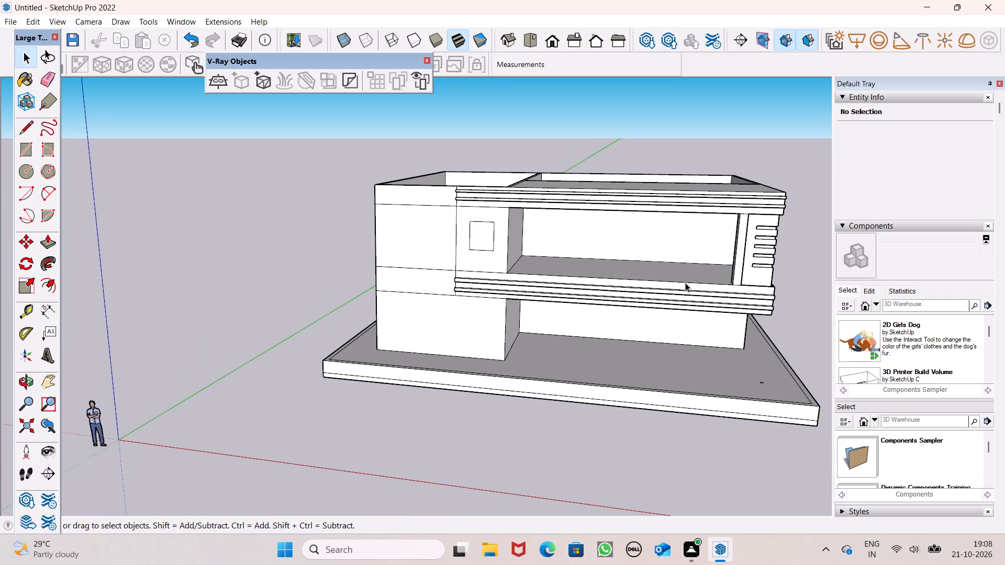
middle_drag(641, 313, 654, 282)
scroll(600, 297, up, 5)
middle_drag(600, 297, 670, 281)
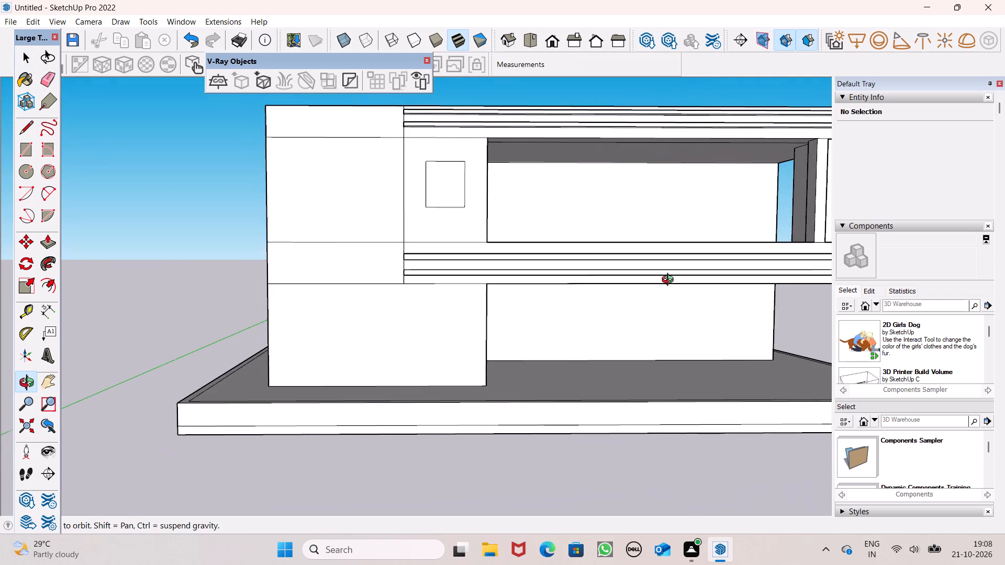
middle_drag(670, 281, 673, 284)
scroll(569, 289, up, 1)
middle_drag(569, 289, 639, 298)
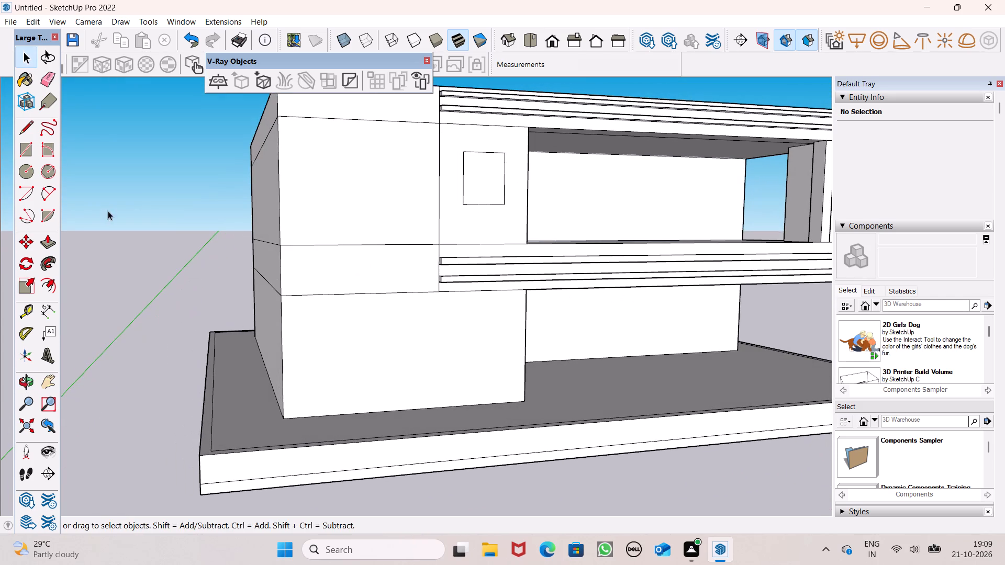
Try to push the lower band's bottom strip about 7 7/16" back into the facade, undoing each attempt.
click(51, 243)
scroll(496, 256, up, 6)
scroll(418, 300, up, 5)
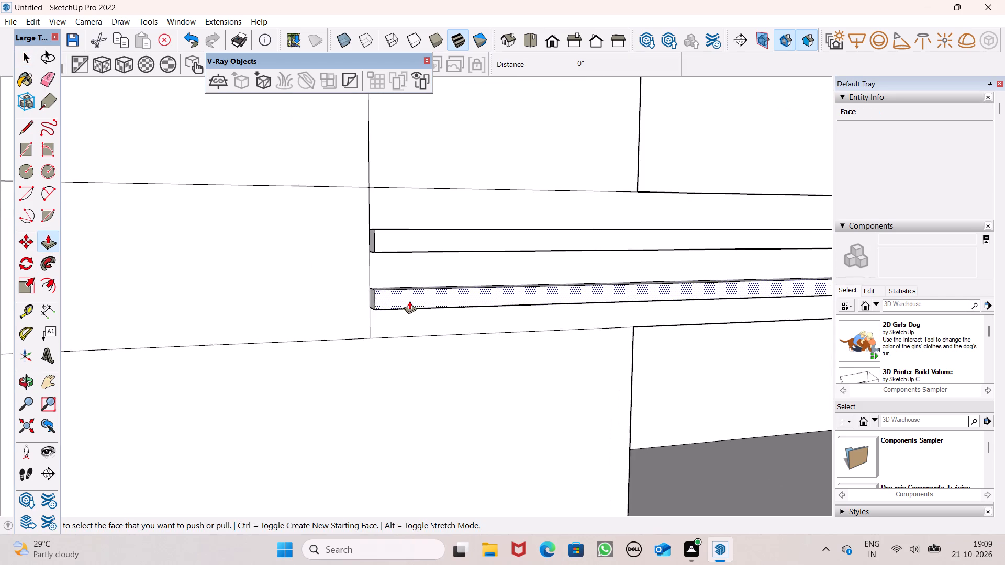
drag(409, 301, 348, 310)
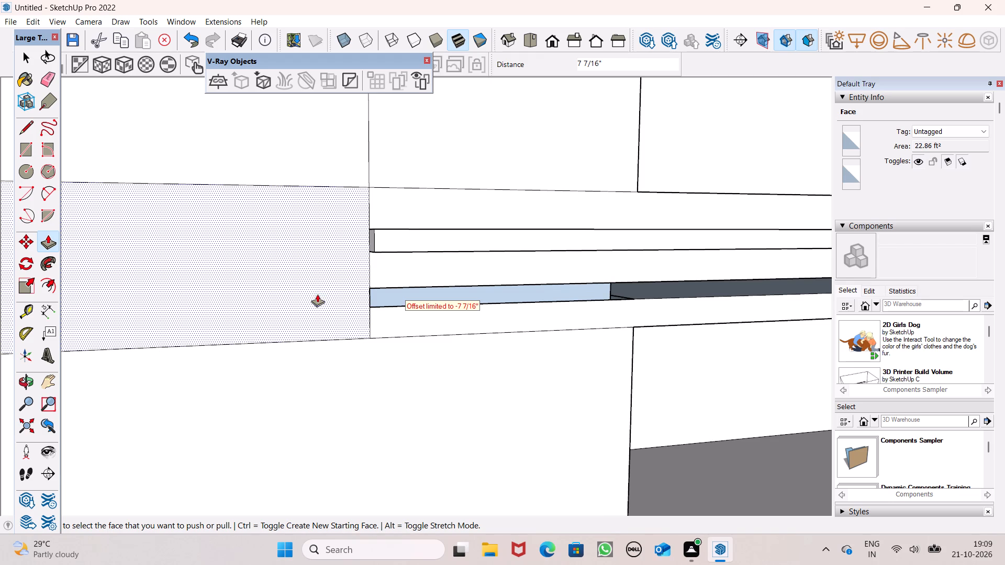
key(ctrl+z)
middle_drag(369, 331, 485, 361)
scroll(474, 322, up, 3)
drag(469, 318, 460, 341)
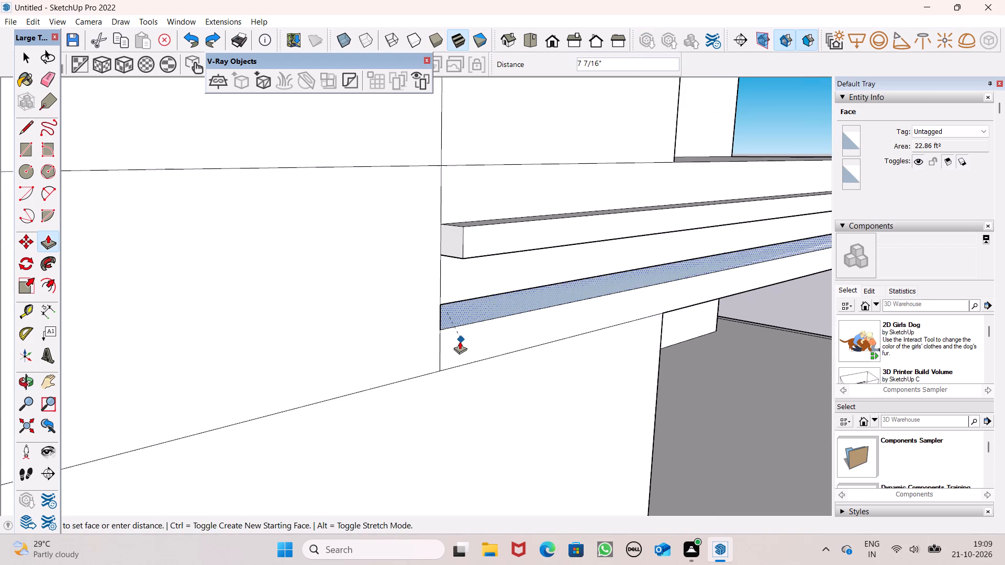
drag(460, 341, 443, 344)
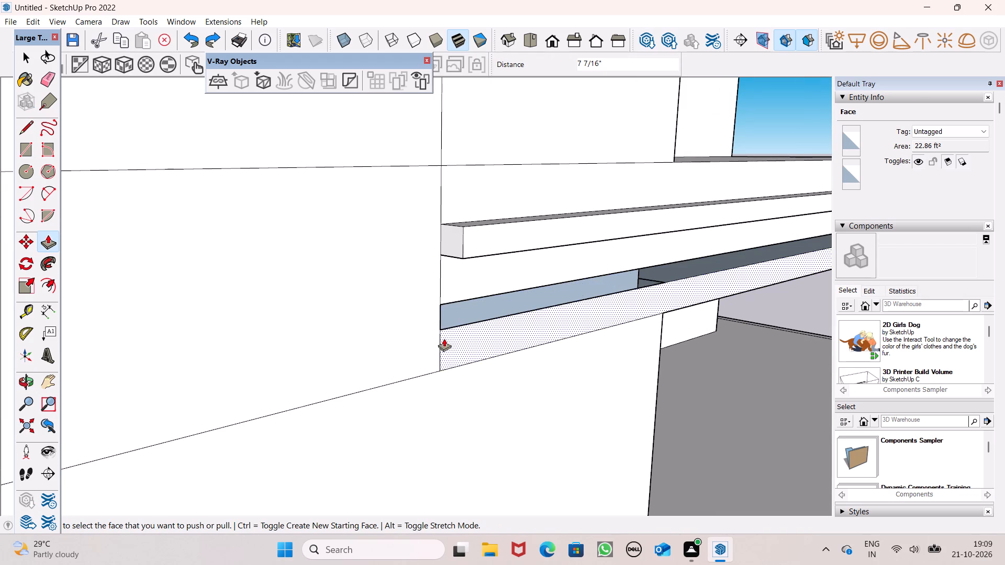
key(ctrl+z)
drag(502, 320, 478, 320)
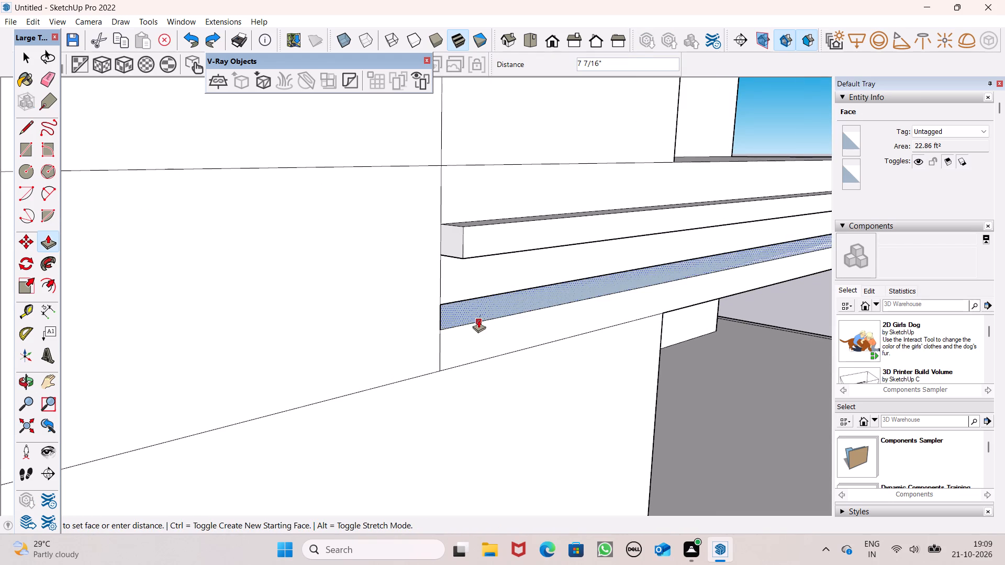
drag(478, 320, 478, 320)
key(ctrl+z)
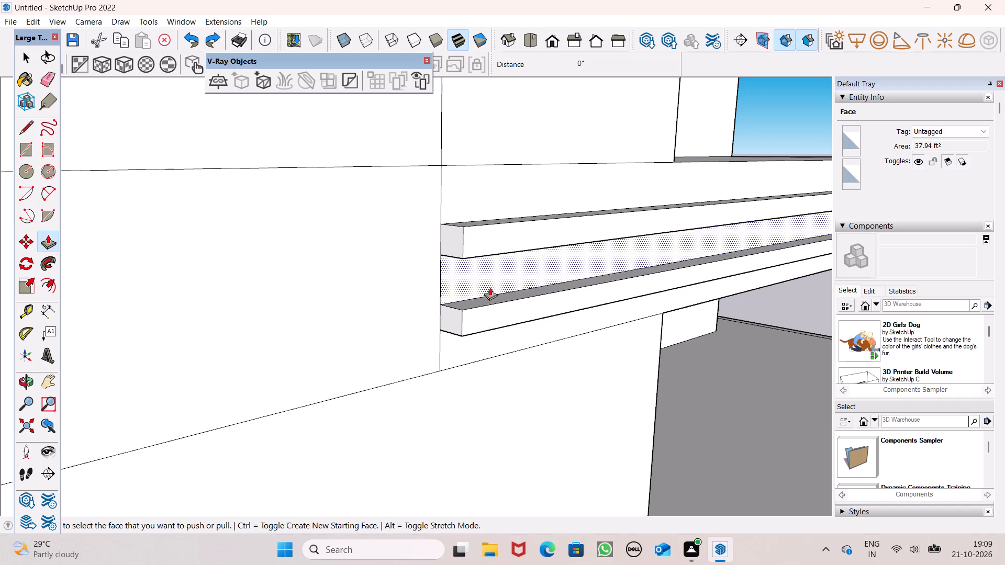
Push the window rectangle beside the balcony opening 6" through the front wall to cut the window opening.
scroll(493, 274, down, 5)
key(space)
scroll(496, 262, down, 10)
middle_drag(516, 270, 467, 274)
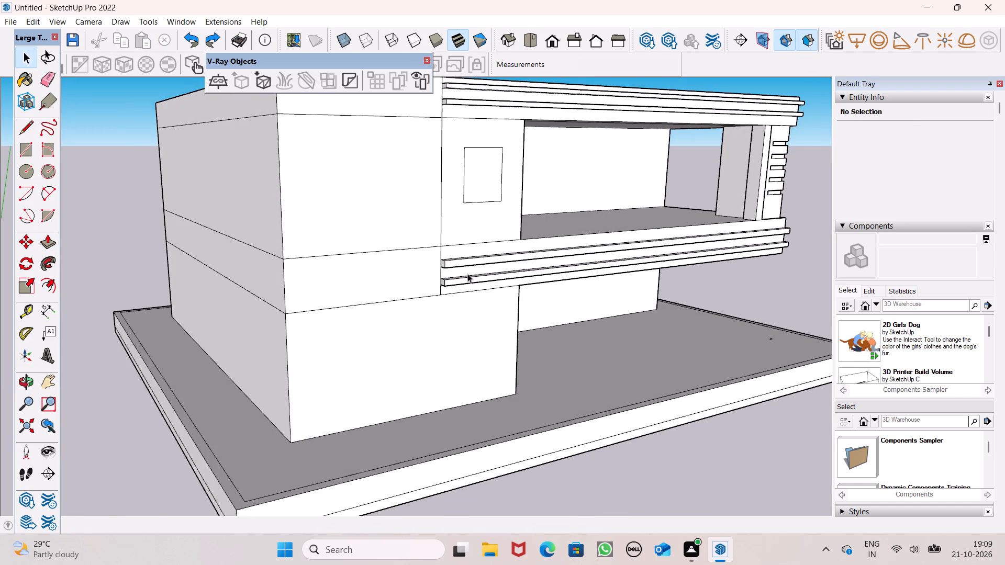
scroll(467, 274, down, 3)
middle_drag(467, 272, 429, 277)
middle_drag(577, 236, 462, 286)
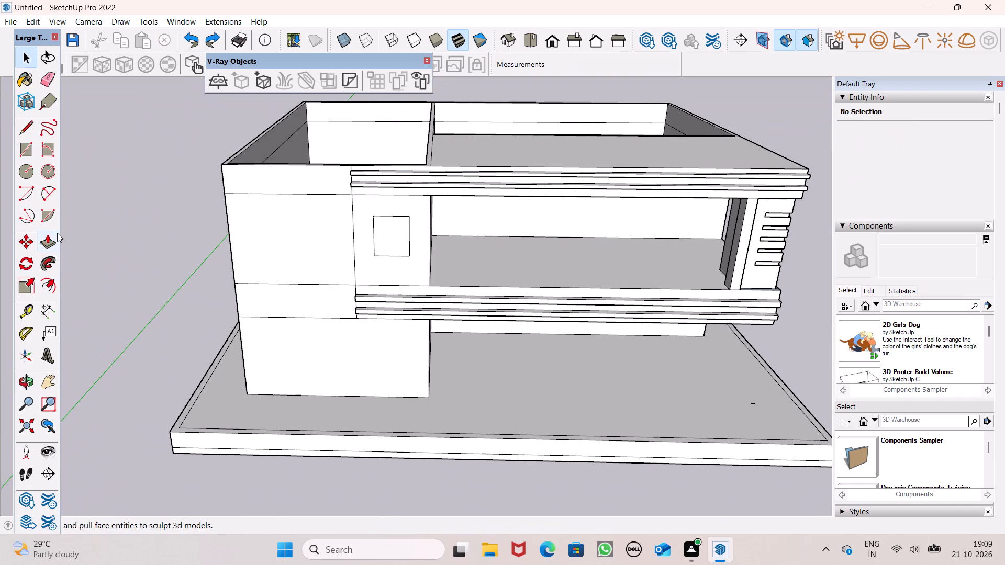
click(51, 248)
scroll(195, 238, up, 4)
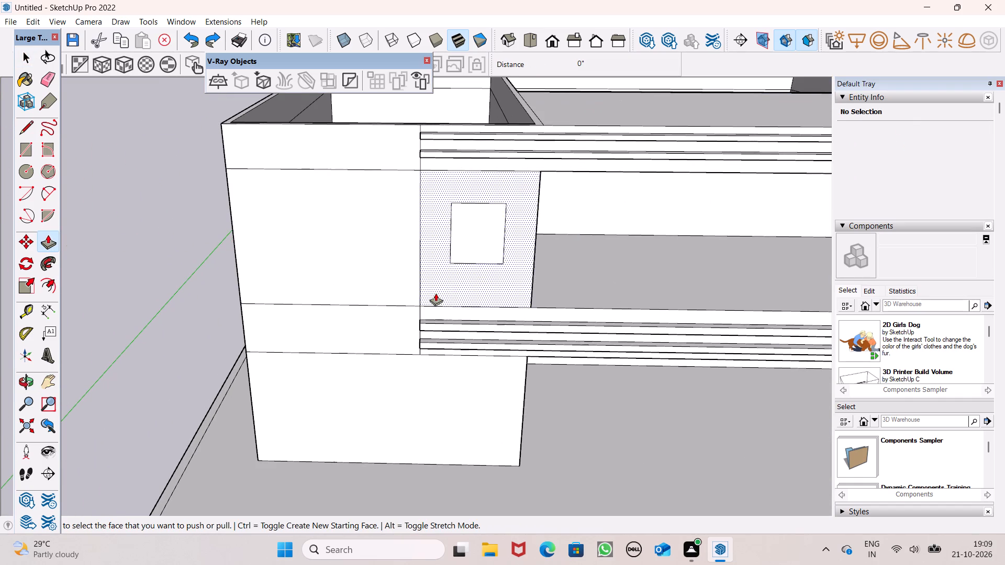
drag(474, 259, 482, 238)
scroll(465, 239, down, 3)
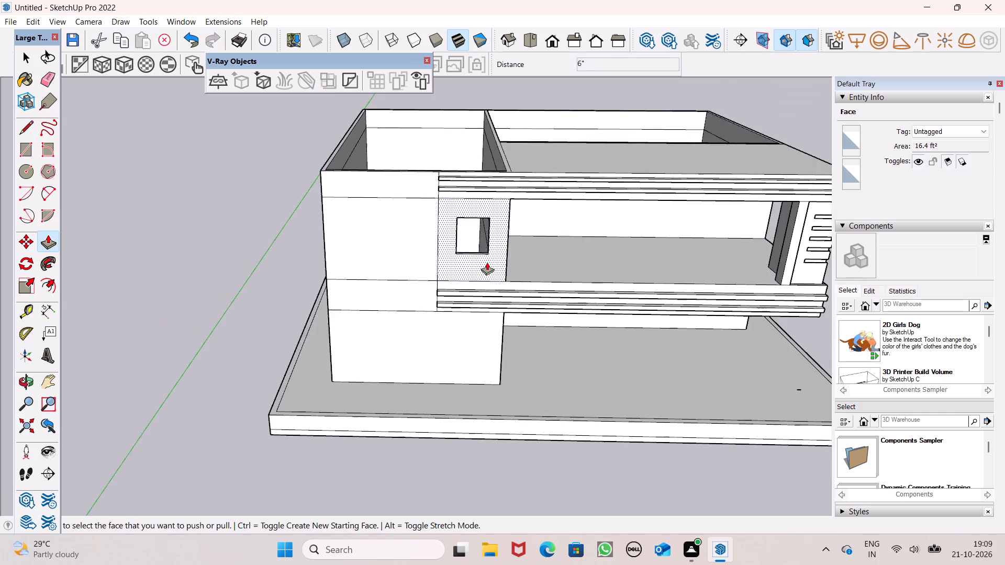
Examine the new window opening and the whole front facade from lower and more distant viewpoints.
middle_drag(550, 273, 502, 182)
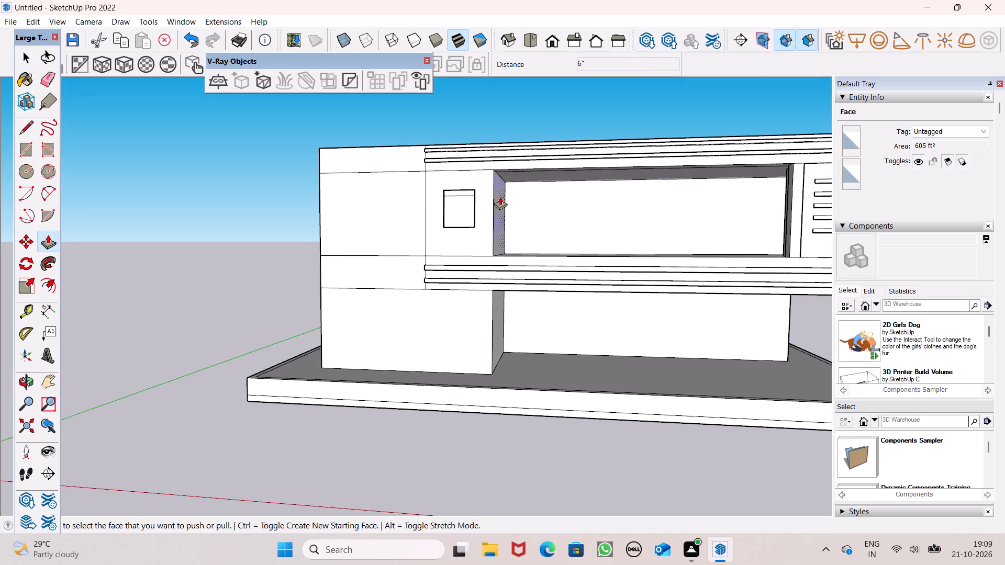
scroll(500, 197, down, 3)
middle_drag(504, 217, 508, 224)
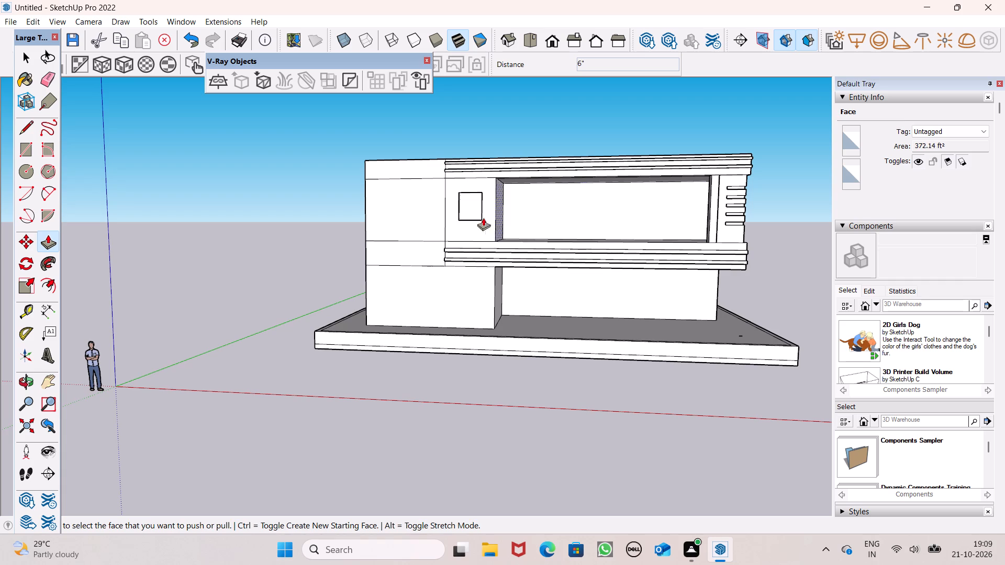
key(space)
scroll(444, 207, down, 1)
middle_drag(444, 207, 453, 221)
scroll(465, 198, down, 3)
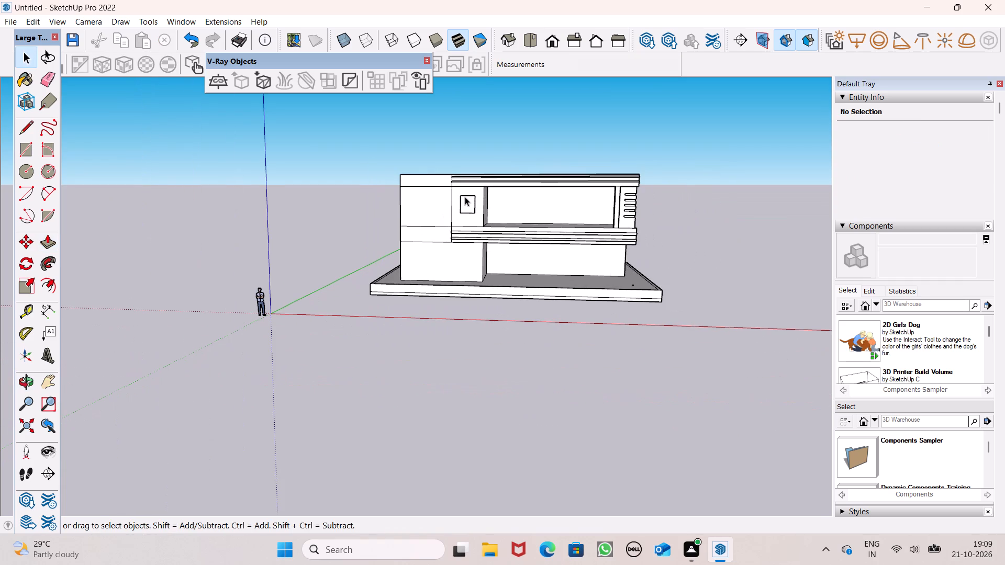
middle_drag(465, 200, 471, 218)
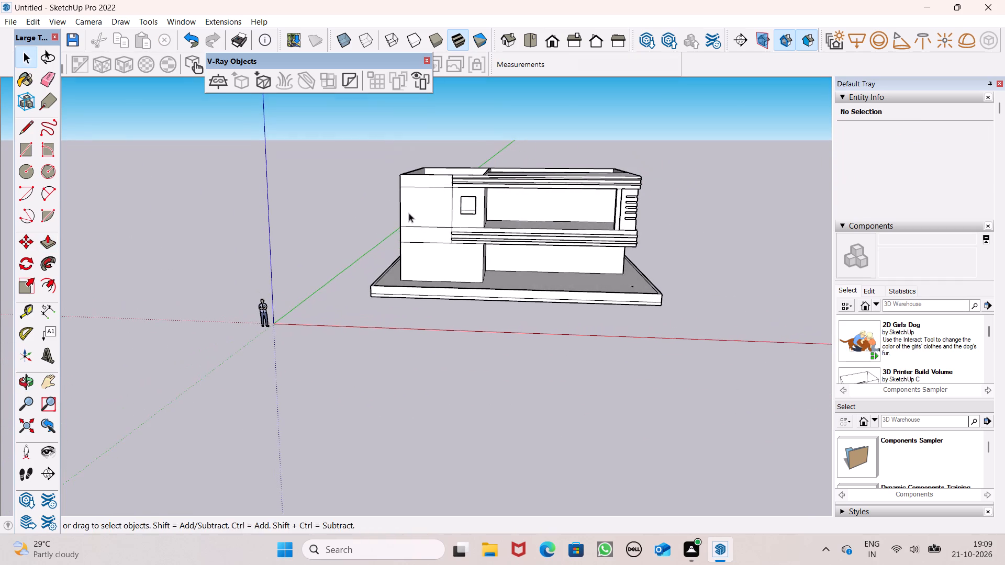
middle_drag(401, 215, 426, 223)
Erase the three horizontal seam lines across the plain front wall panel beside the band strips.
click(43, 78)
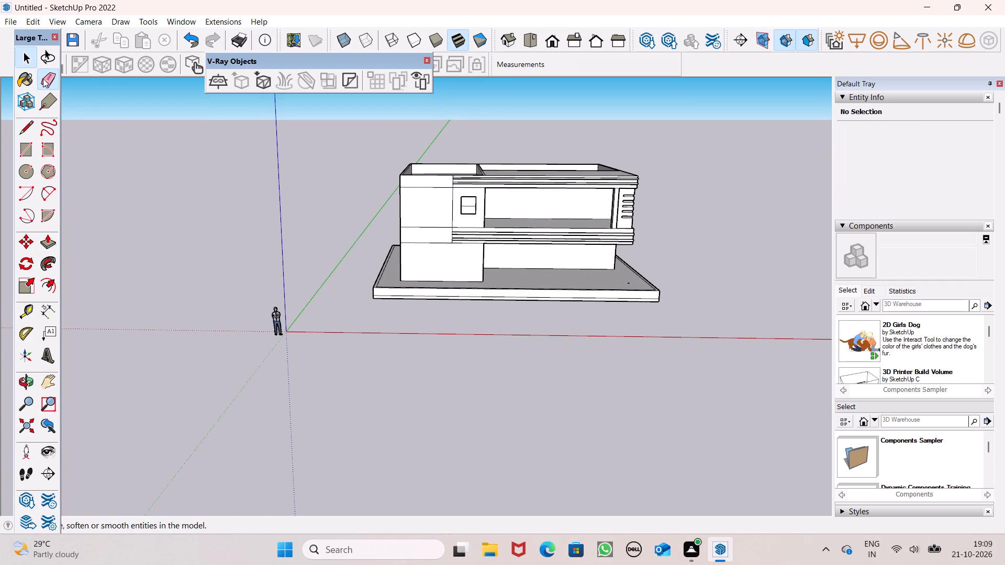
scroll(438, 213, up, 4)
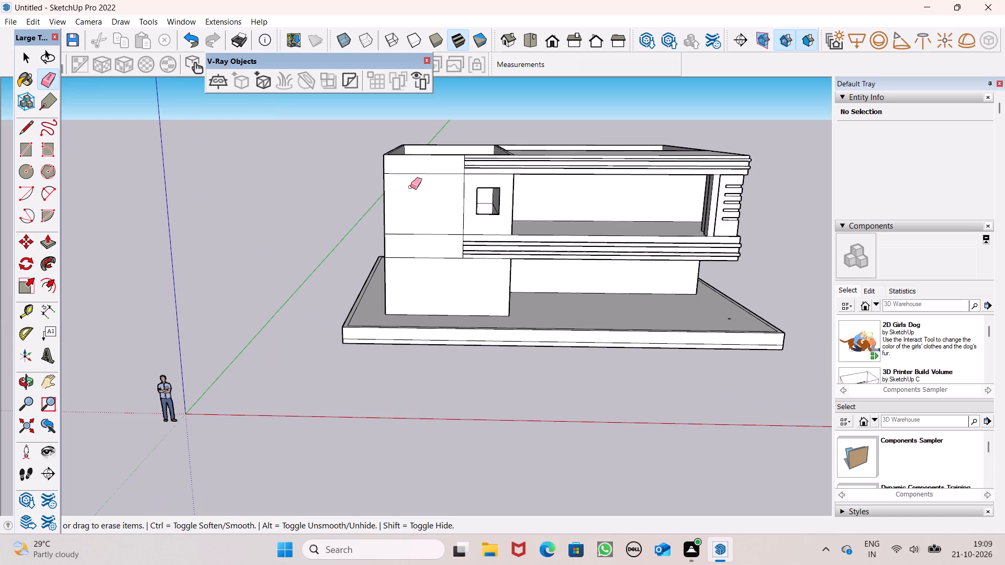
drag(410, 171, 414, 263)
middle_drag(388, 231, 388, 220)
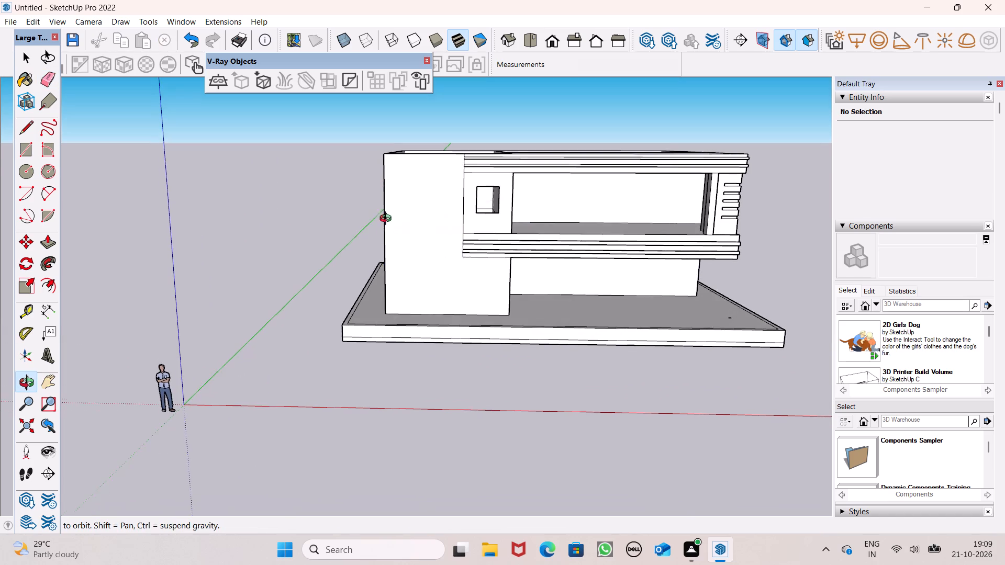
middle_drag(388, 220, 385, 211)
Examine the plain front wall panel and its top edge from outside and above with the Line tool ready.
click(27, 132)
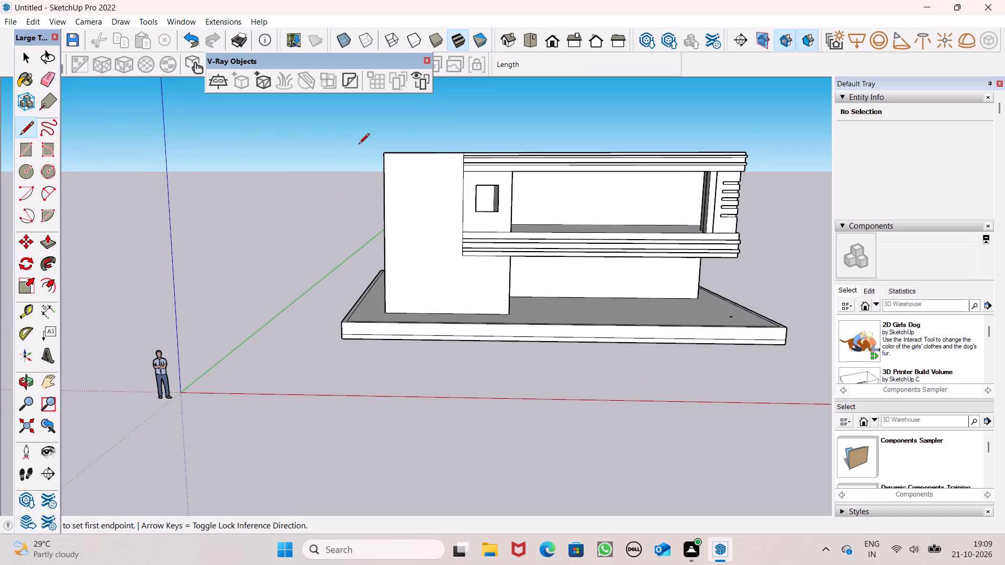
scroll(359, 145, down, 1)
middle_drag(444, 165, 412, 337)
scroll(401, 275, up, 3)
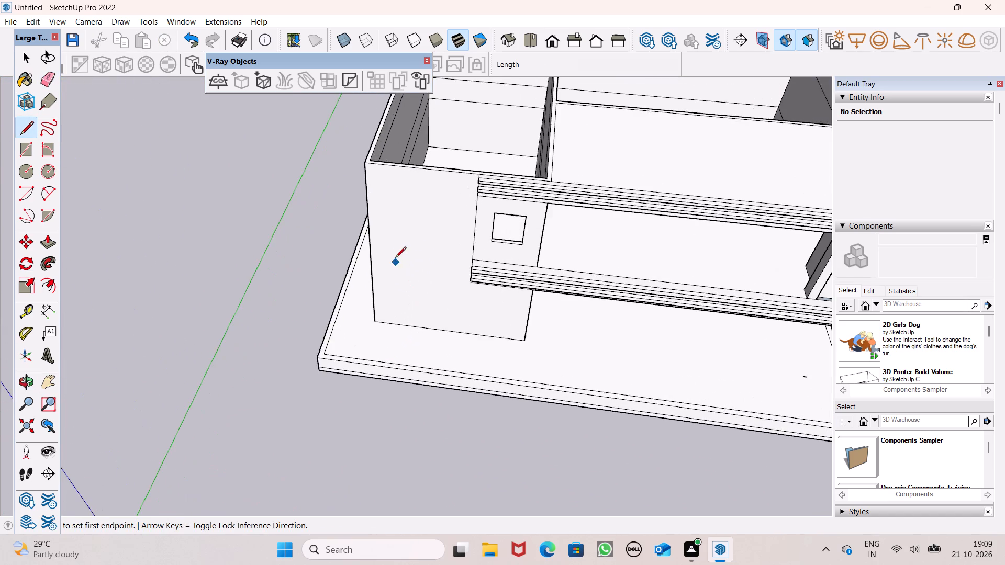
scroll(394, 251, down, 2)
middle_drag(394, 252, 438, 166)
middle_drag(439, 169, 446, 147)
scroll(446, 161, up, 2)
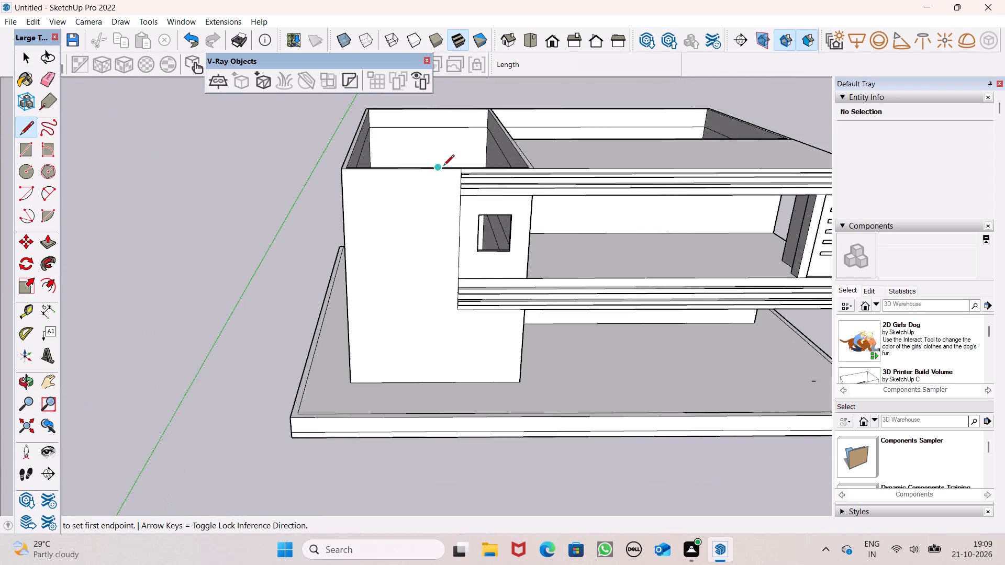
scroll(443, 166, up, 1)
middle_drag(419, 182, 496, 121)
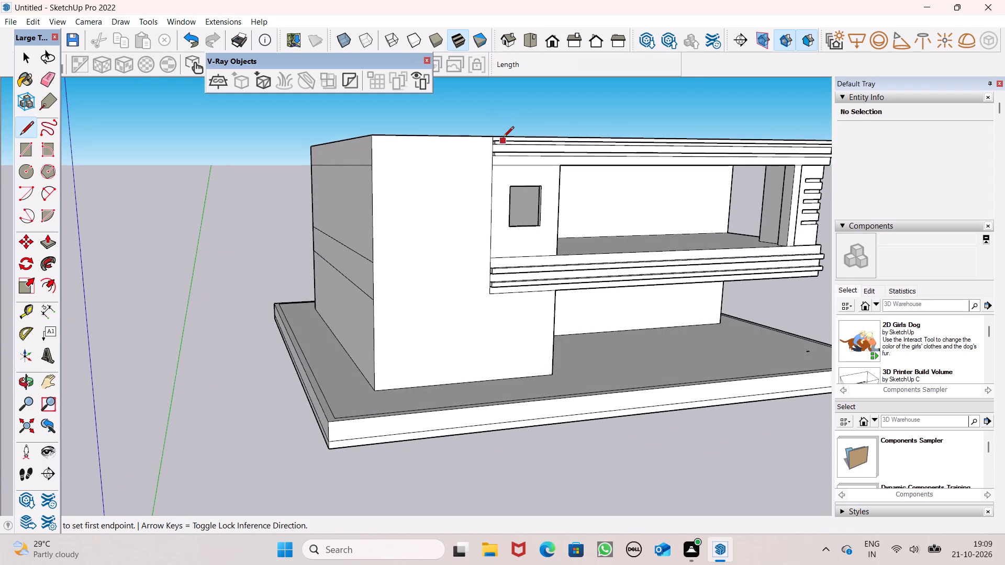
scroll(502, 139, down, 2)
middle_drag(531, 145, 477, 175)
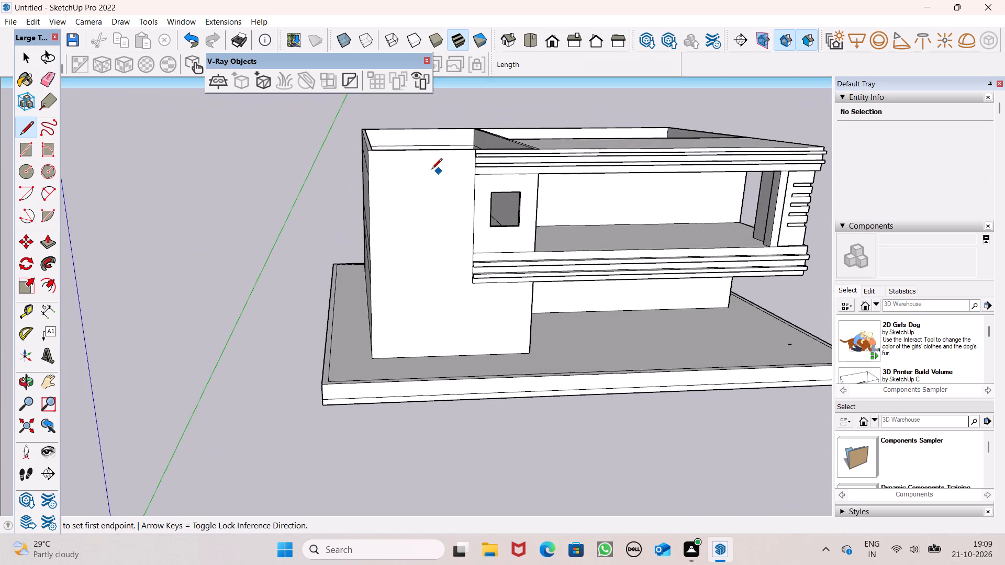
scroll(425, 167, down, 8)
scroll(488, 161, down, 4)
middle_drag(457, 185, 433, 198)
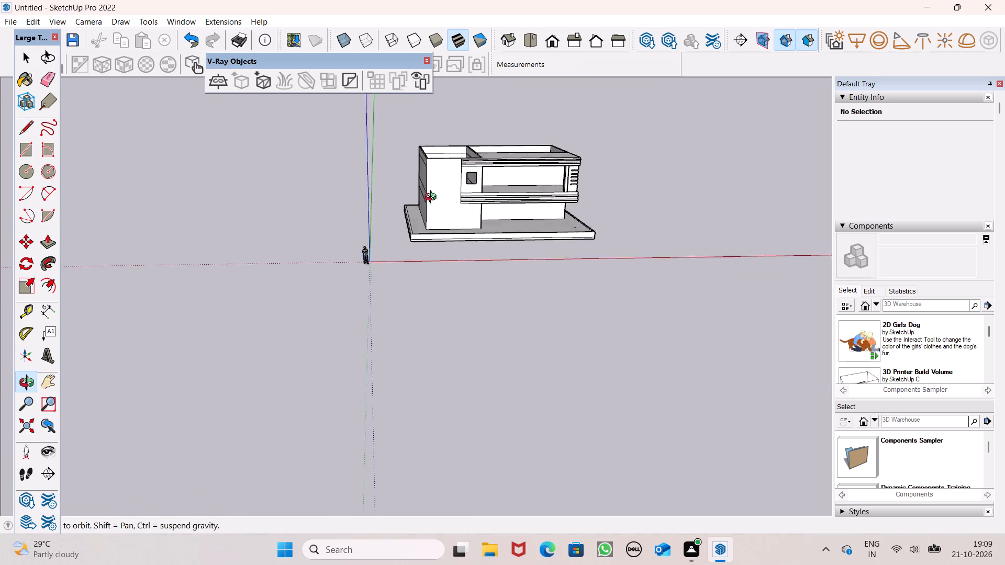
middle_drag(433, 198, 371, 218)
scroll(492, 119, down, 2)
middle_drag(500, 141, 501, 254)
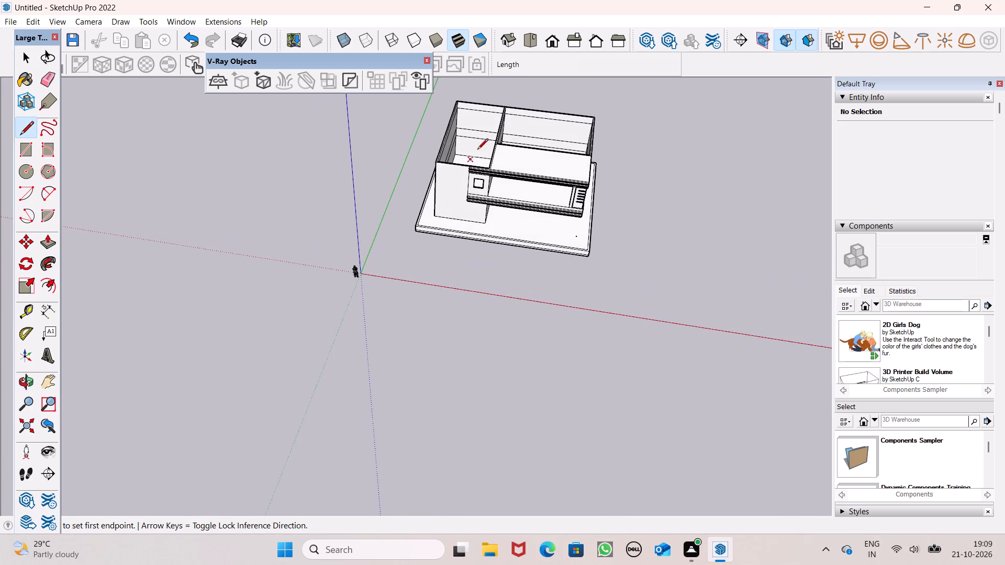
Draw a line about 20' 2" across the inside of the front wall in the window room, joining the side walls' lower seams, to close a floor face.
scroll(490, 142, up, 3)
middle_drag(550, 174, 153, 252)
scroll(153, 252, up, 1)
scroll(502, 295, up, 2)
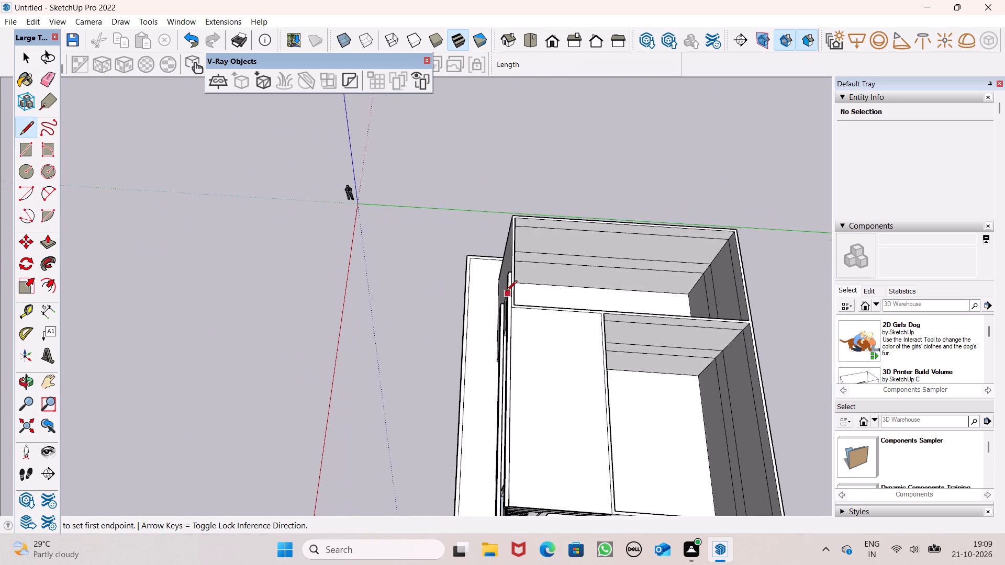
scroll(506, 292, up, 2)
middle_drag(631, 329, 479, 286)
middle_drag(543, 302, 835, 230)
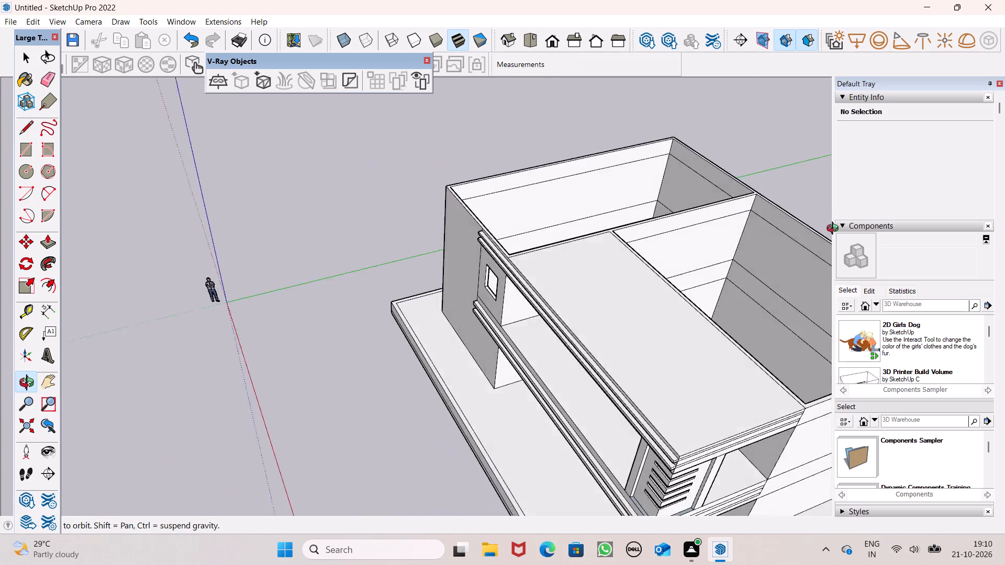
middle_drag(835, 230, 839, 224)
scroll(526, 294, up, 1)
middle_drag(526, 295, 718, 234)
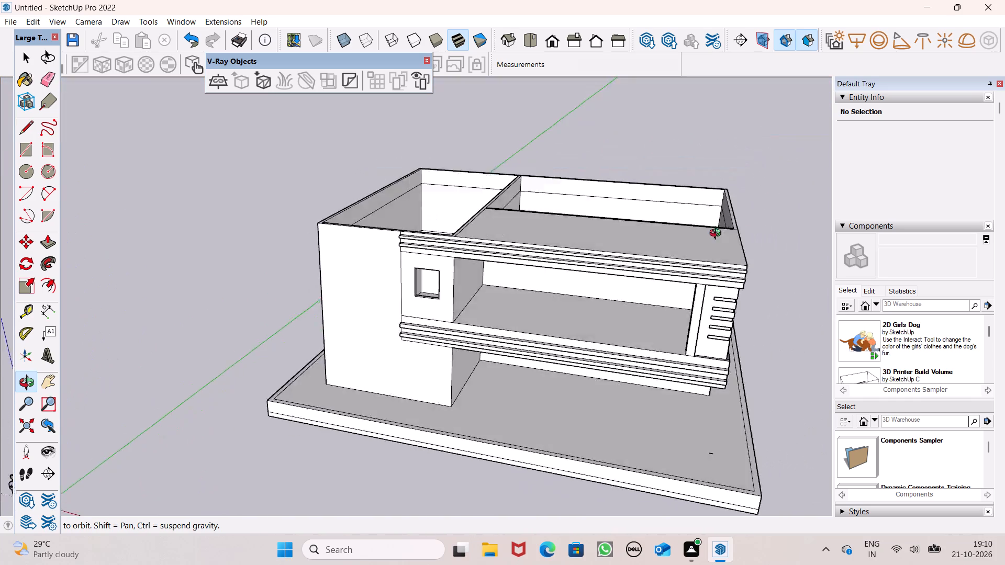
middle_drag(718, 234, 72, 401)
scroll(345, 303, down, 4)
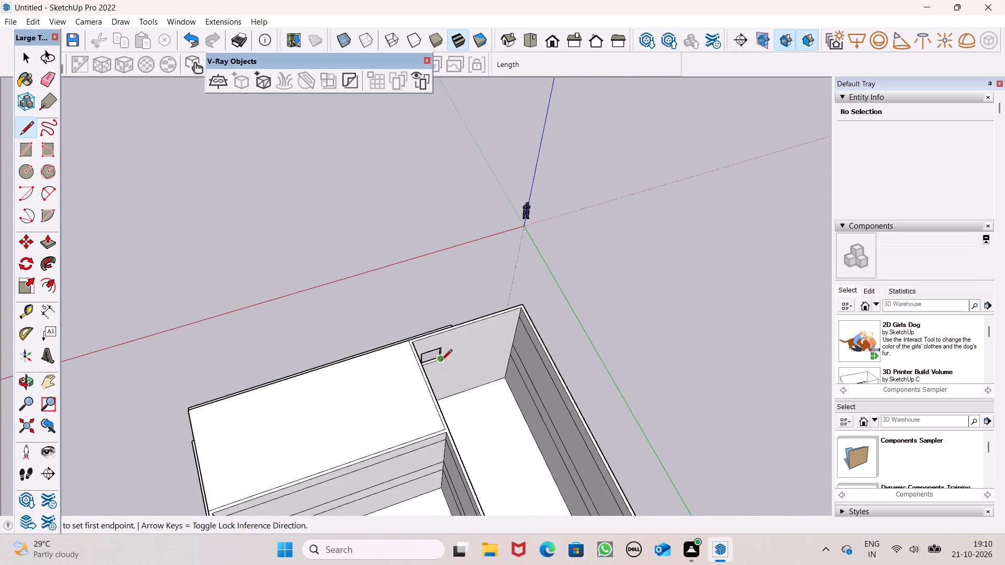
middle_drag(453, 372, 375, 327)
scroll(492, 423, up, 6)
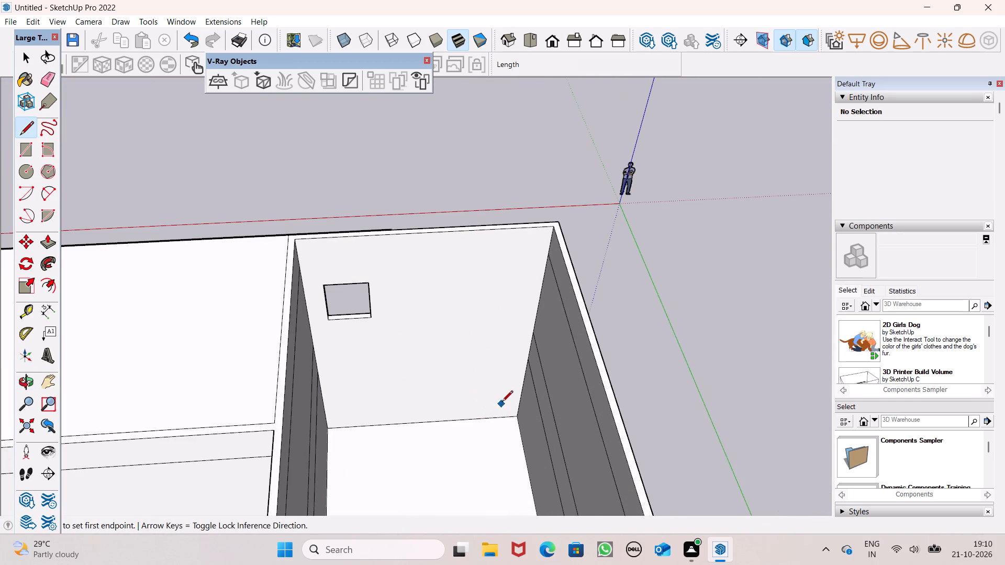
scroll(509, 380, up, 6)
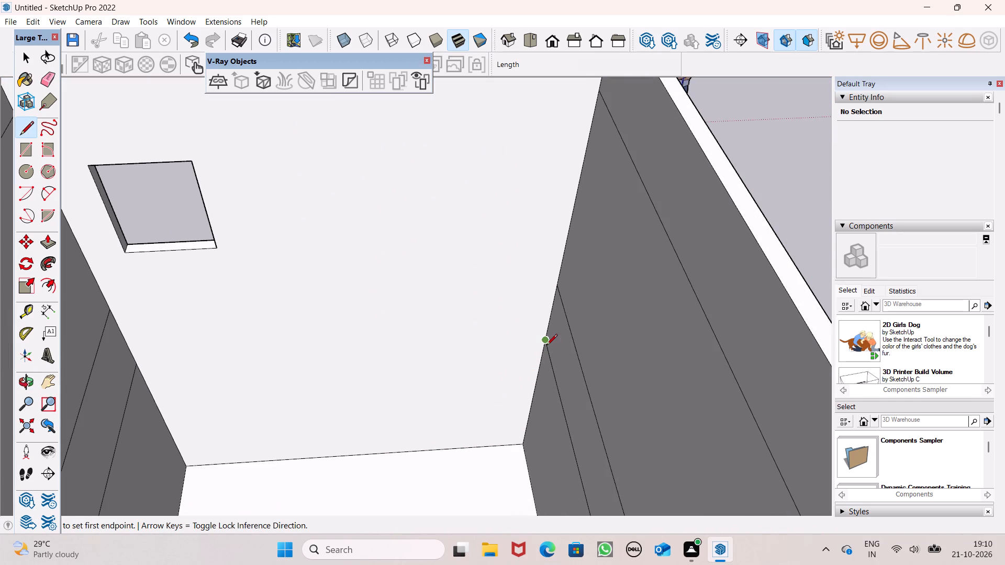
click(546, 346)
click(133, 369)
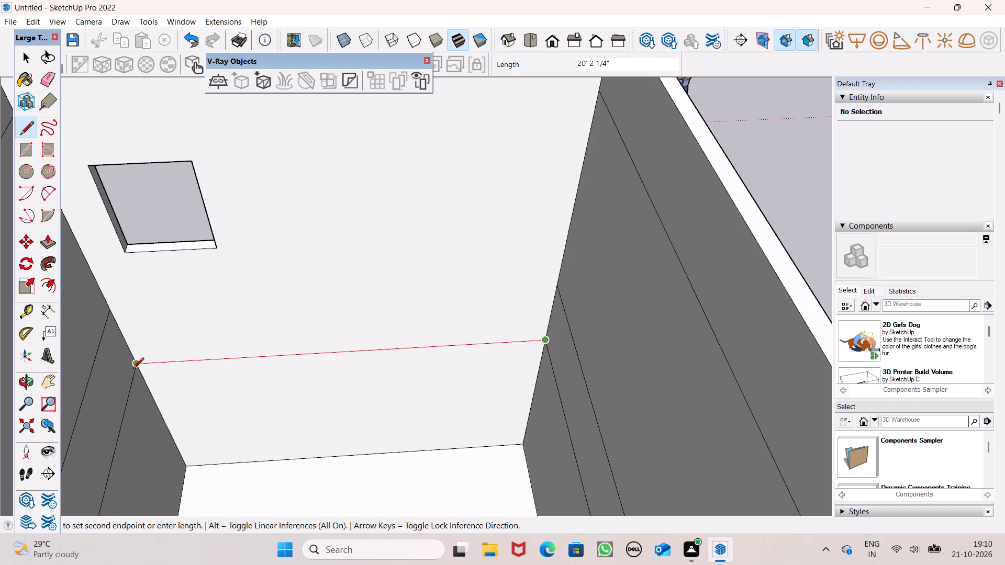
Push/Pull the new floor face of the window room by 6".
scroll(463, 302, down, 8)
middle_drag(437, 346, 839, 196)
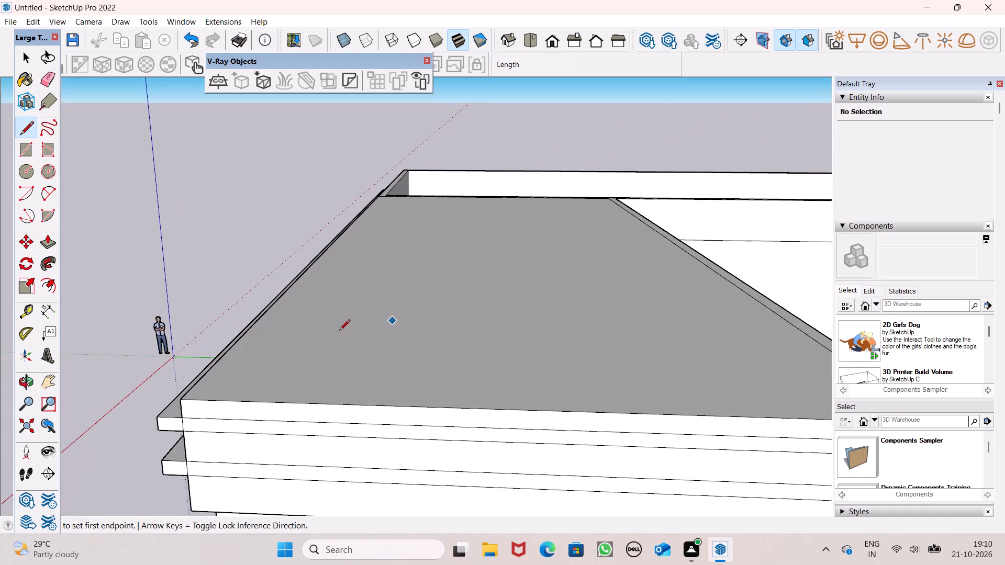
middle_drag(331, 333, 600, 286)
key(space)
scroll(592, 272, down, 5)
scroll(529, 265, down, 3)
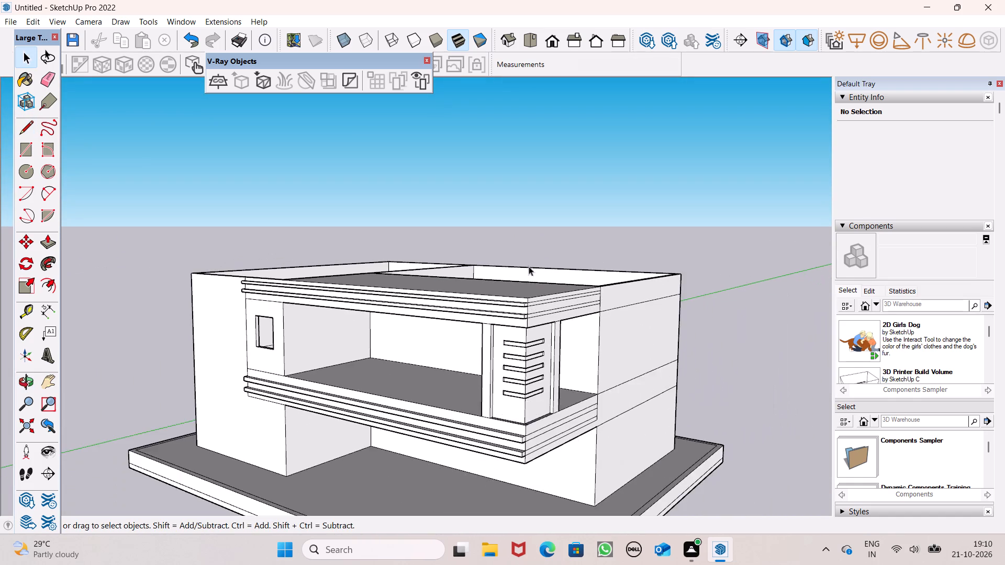
middle_drag(443, 299, 628, 307)
scroll(565, 275, down, 5)
middle_drag(527, 277, 537, 468)
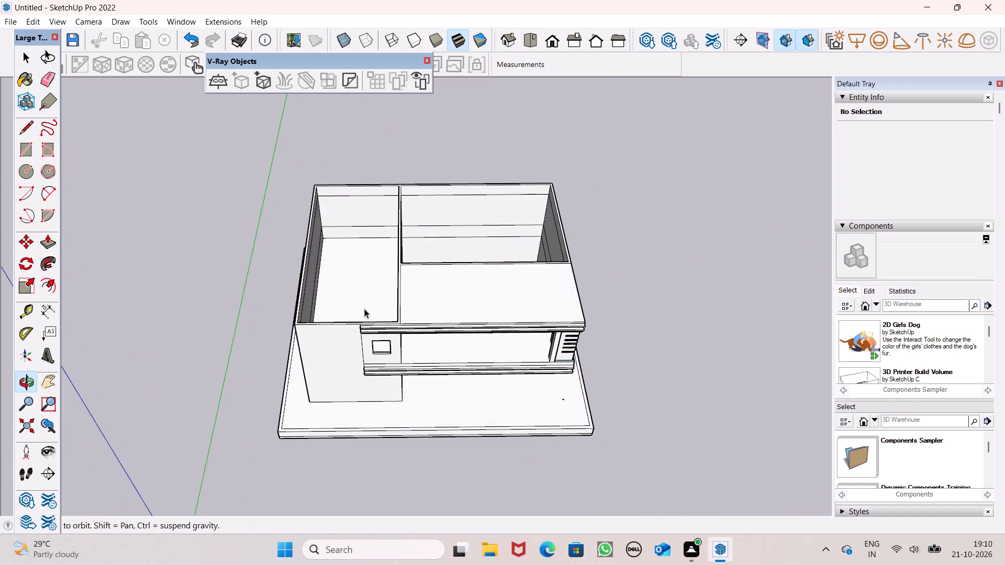
scroll(364, 309, up, 4)
click(44, 236)
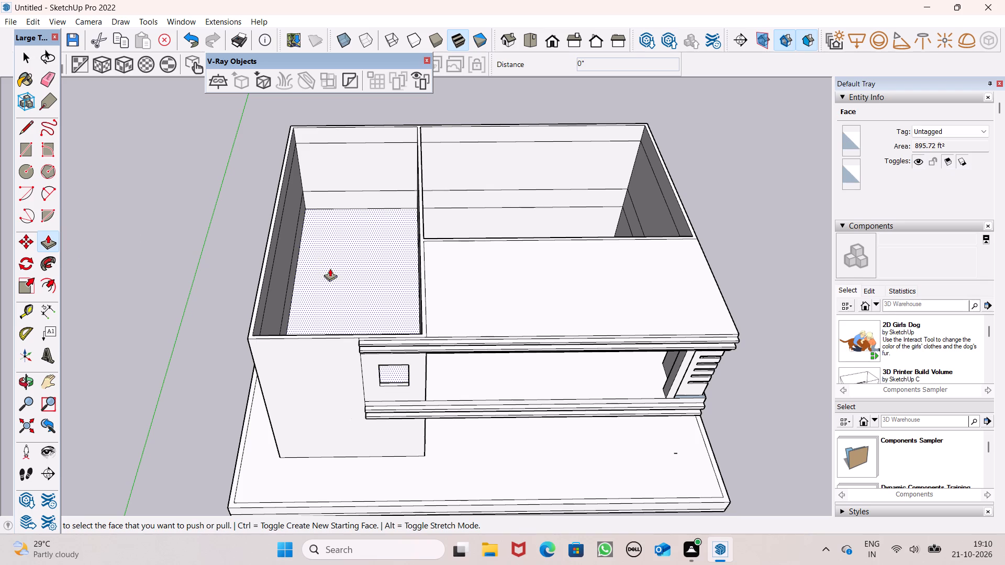
drag(338, 286, 340, 295)
key(6)
key(shift+quotedbl)
key(Return)
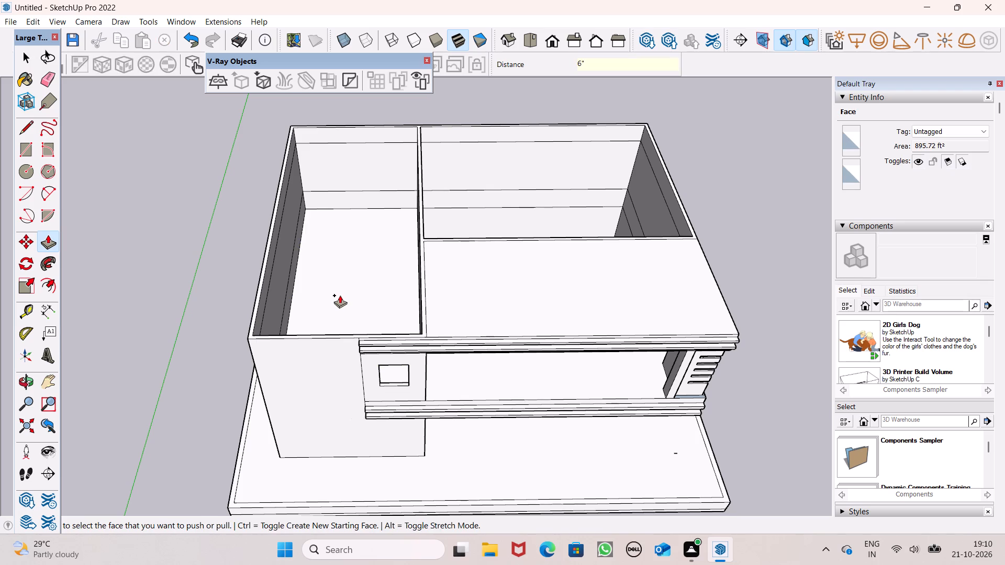
scroll(341, 272, down, 4)
key(space)
Examine the whole building from the front, the column corner and the outer side.
scroll(216, 251, down, 2)
middle_drag(387, 270, 421, 134)
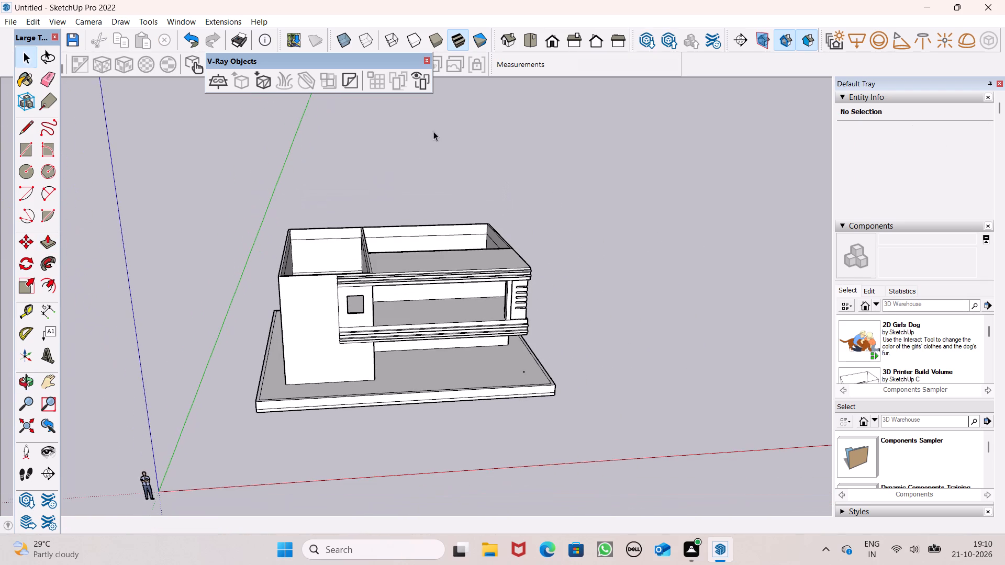
scroll(536, 386, down, 3)
middle_drag(564, 381, 493, 301)
scroll(486, 351, down, 2)
middle_drag(521, 358, 305, 366)
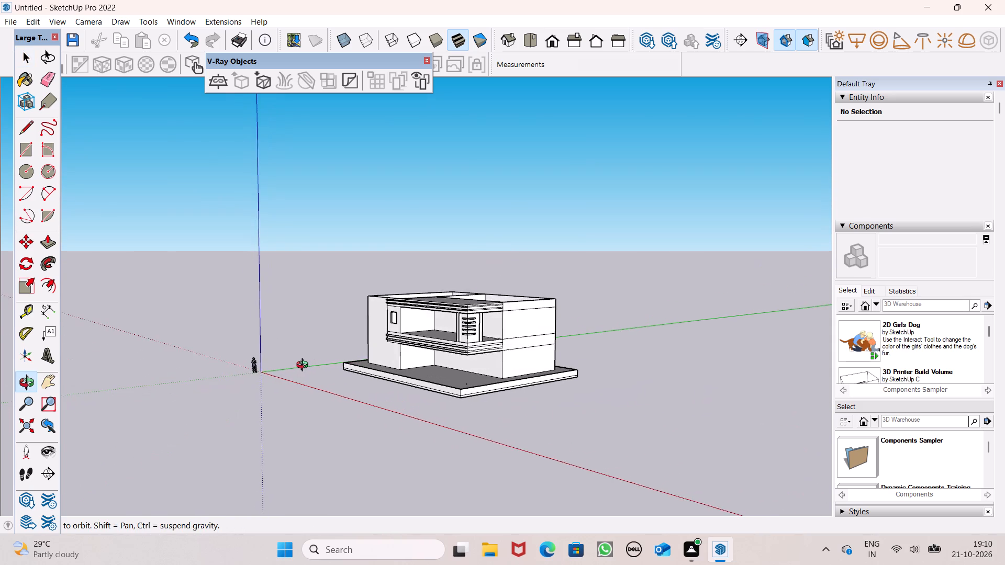
middle_drag(305, 366, 291, 390)
scroll(437, 340, up, 2)
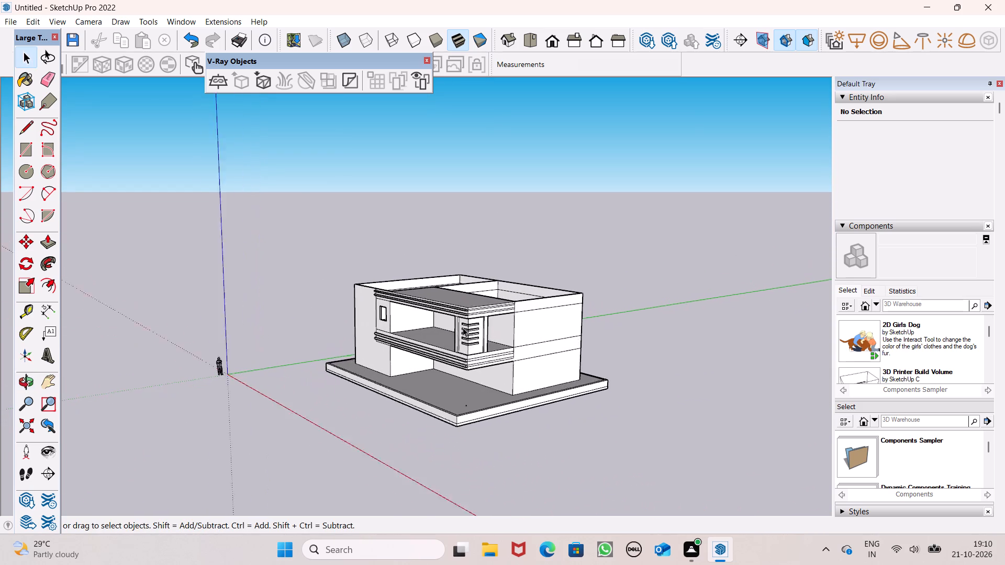
scroll(463, 327, up, 3)
middle_drag(528, 321, 383, 376)
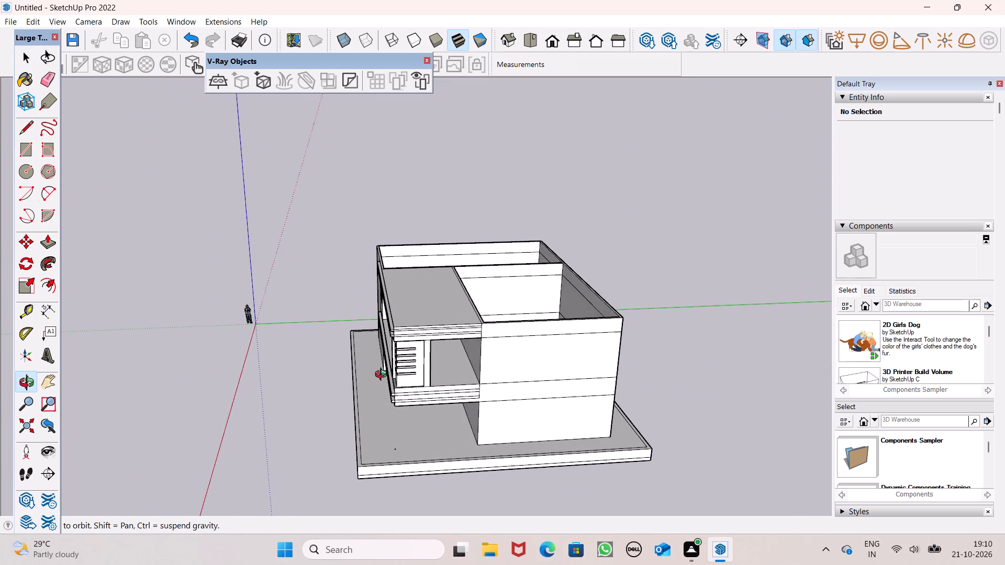
middle_drag(383, 376, 356, 397)
scroll(519, 318, down, 1)
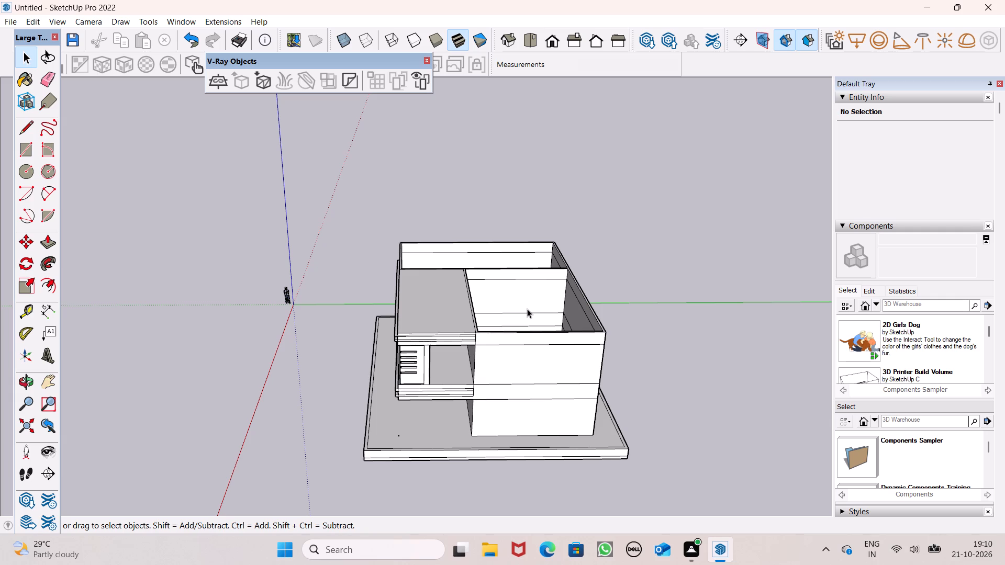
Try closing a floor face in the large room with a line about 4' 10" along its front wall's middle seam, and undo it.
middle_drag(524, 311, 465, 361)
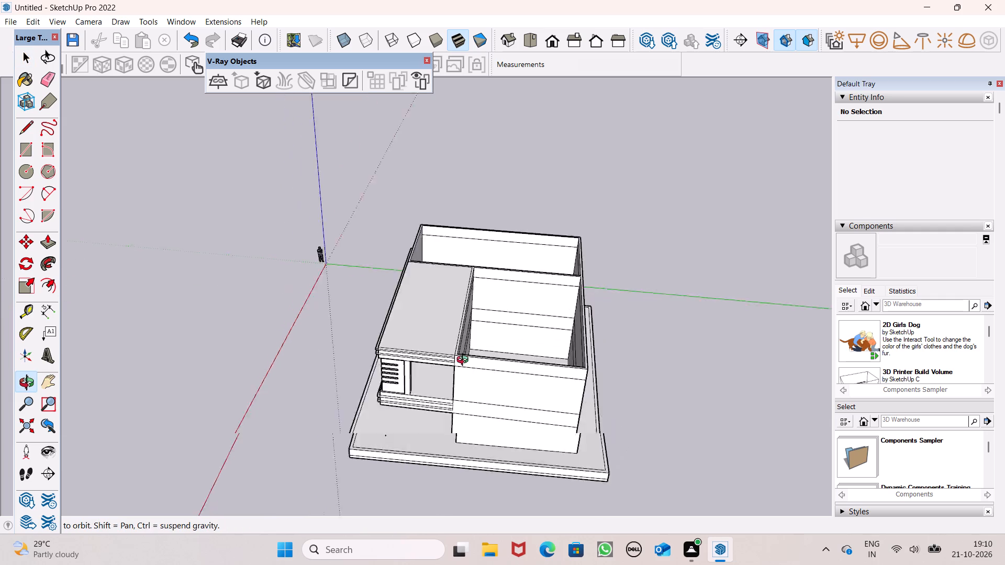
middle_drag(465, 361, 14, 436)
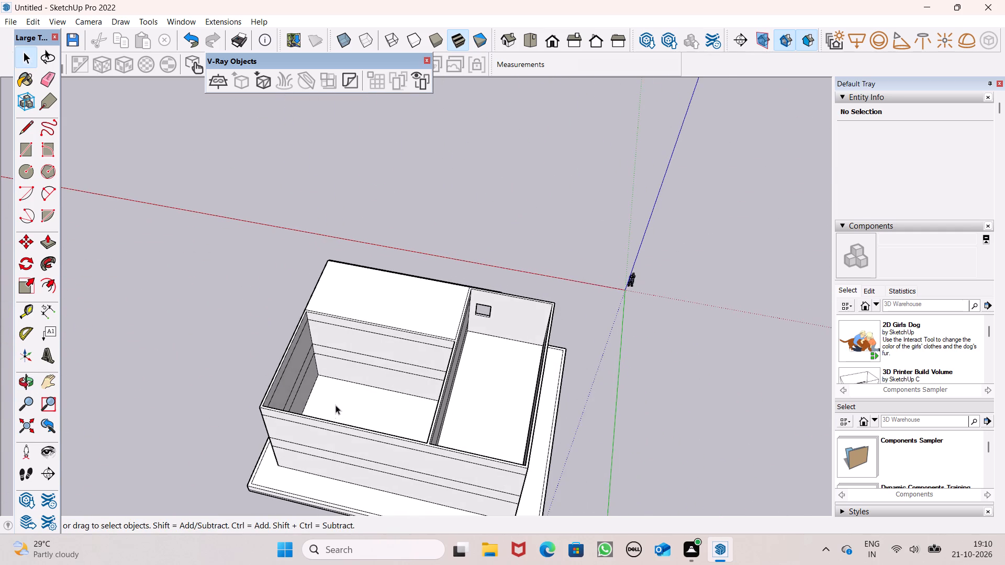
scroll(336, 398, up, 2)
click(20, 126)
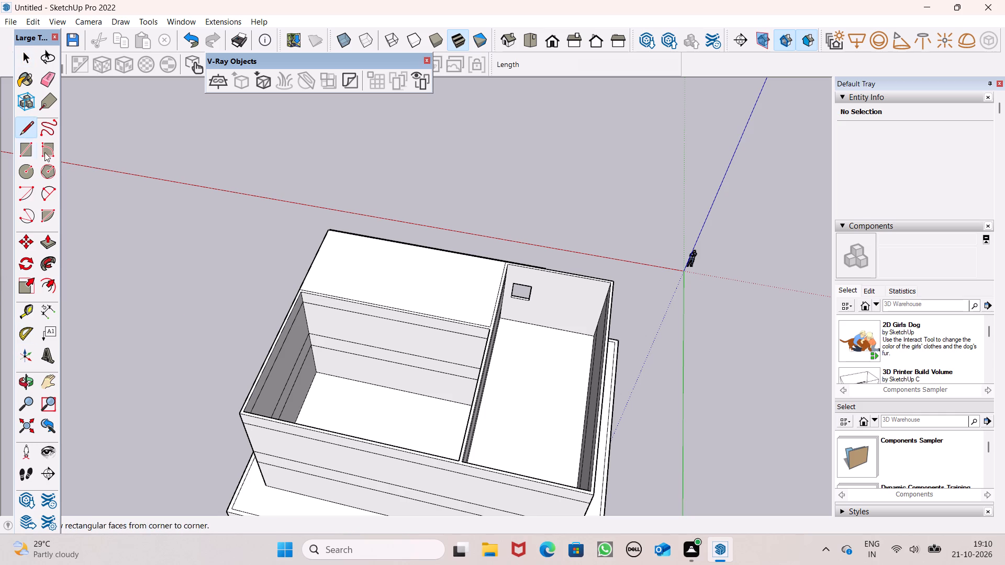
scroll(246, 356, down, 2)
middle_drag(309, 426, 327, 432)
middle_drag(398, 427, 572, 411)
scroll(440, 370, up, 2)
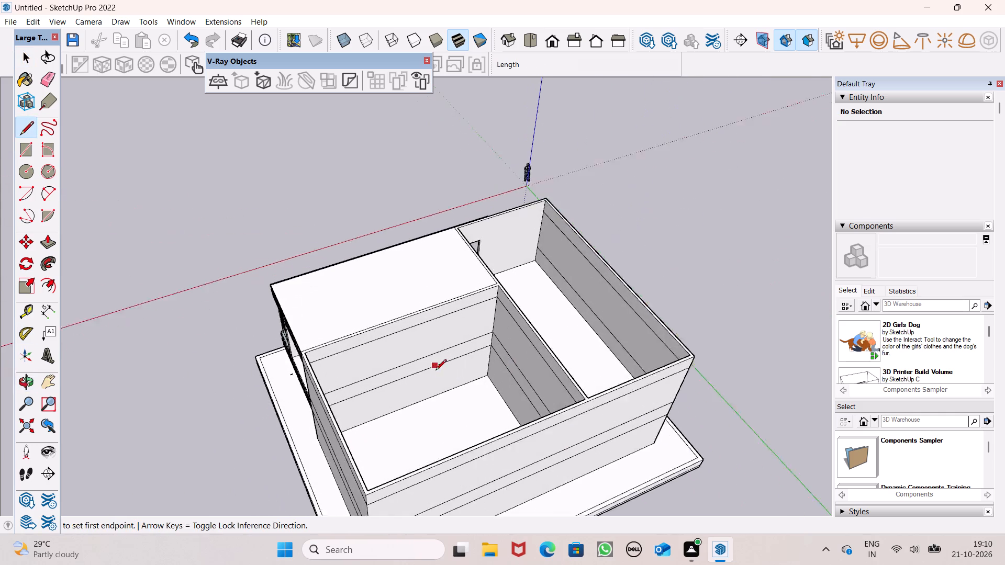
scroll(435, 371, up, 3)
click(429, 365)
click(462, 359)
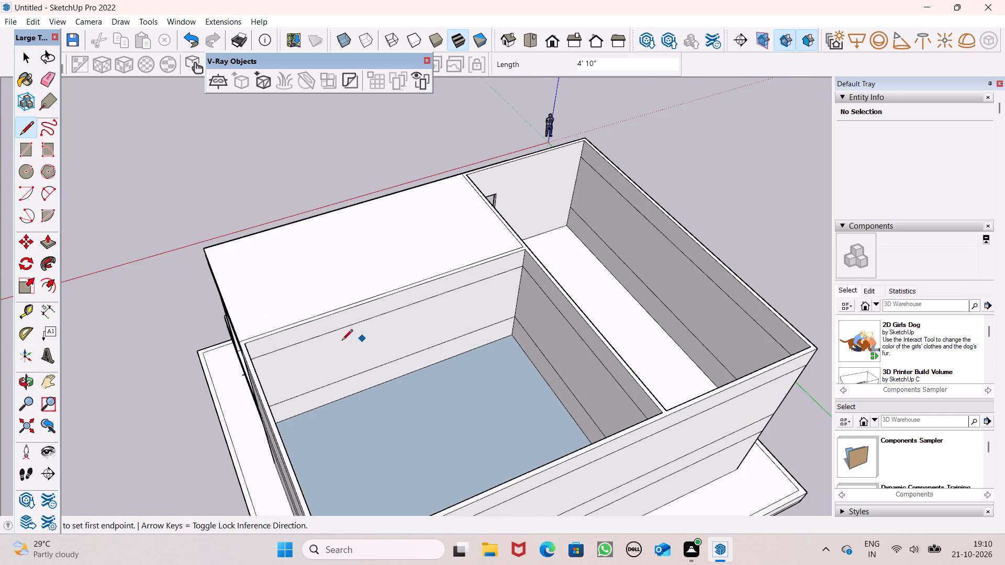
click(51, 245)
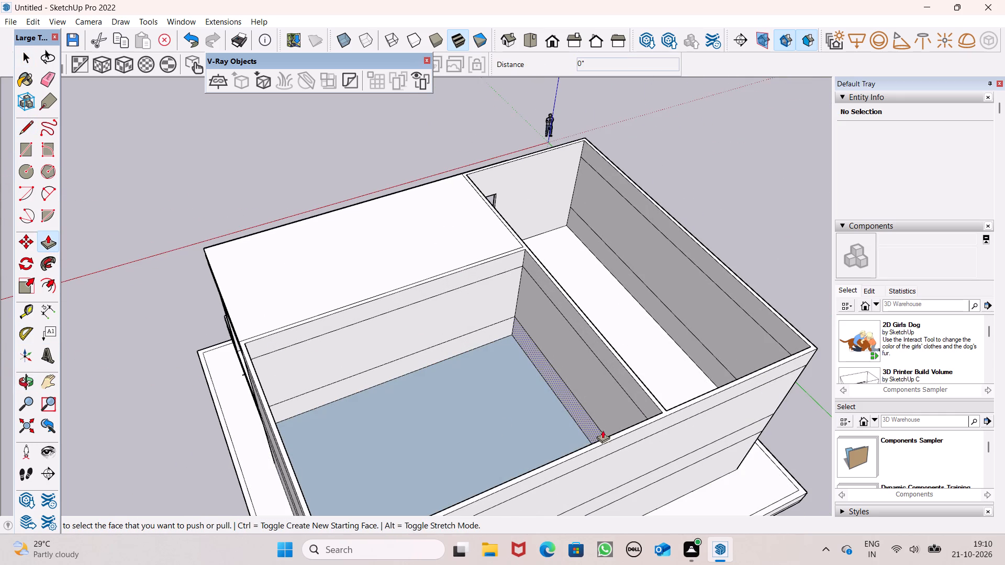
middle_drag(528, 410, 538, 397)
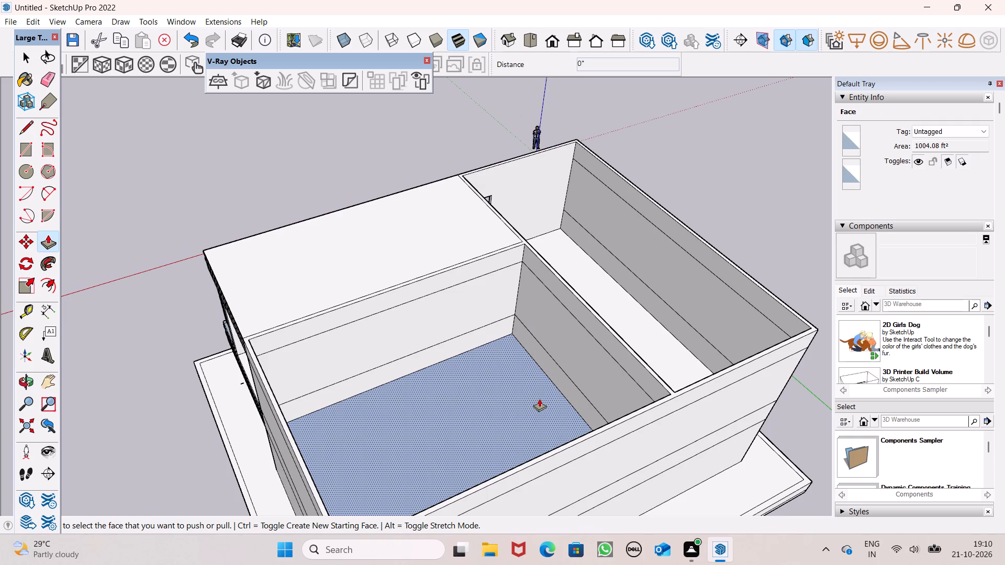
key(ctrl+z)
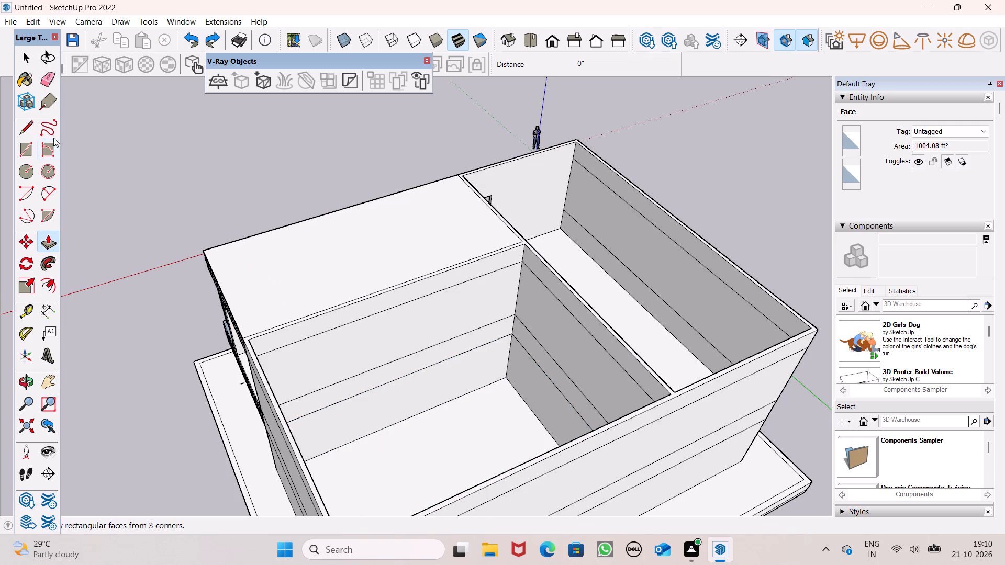
Retrace about 2' 7" of the middle seam on the large room's front wall to close a floor face.
click(32, 121)
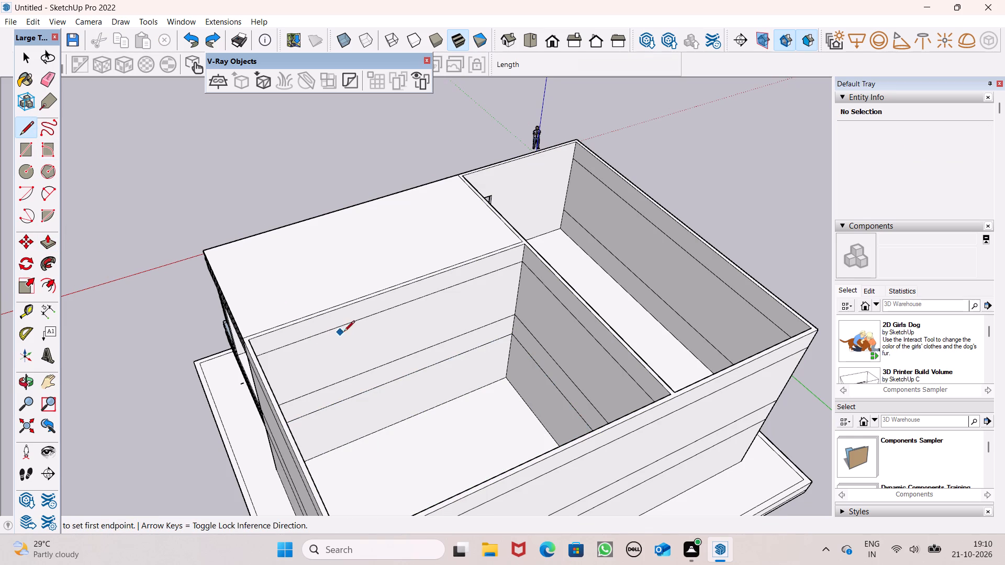
scroll(362, 334, up, 1)
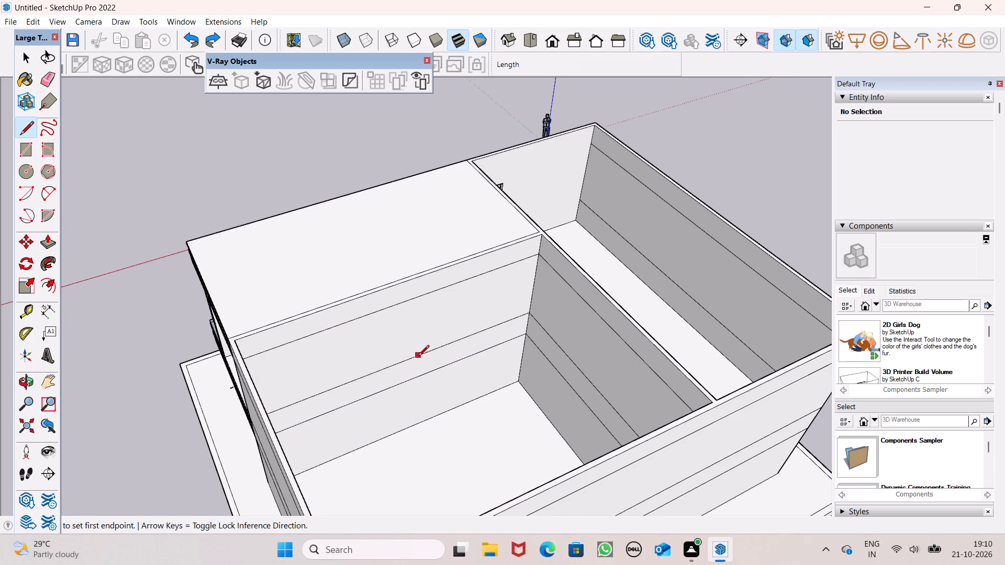
drag(418, 357, 427, 354)
click(437, 349)
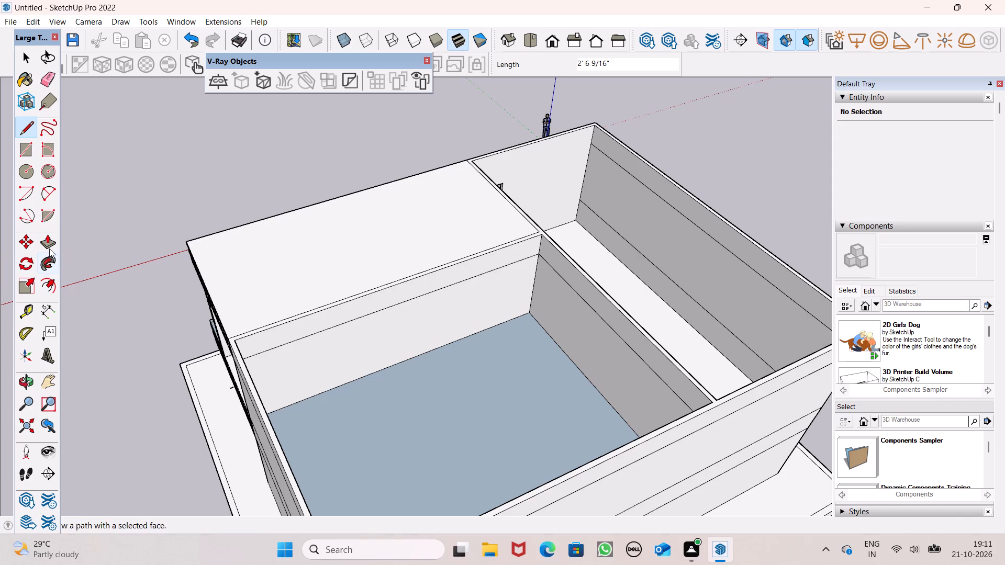
Push/Pull the large room's new floor face by 6".
click(49, 248)
click(411, 405)
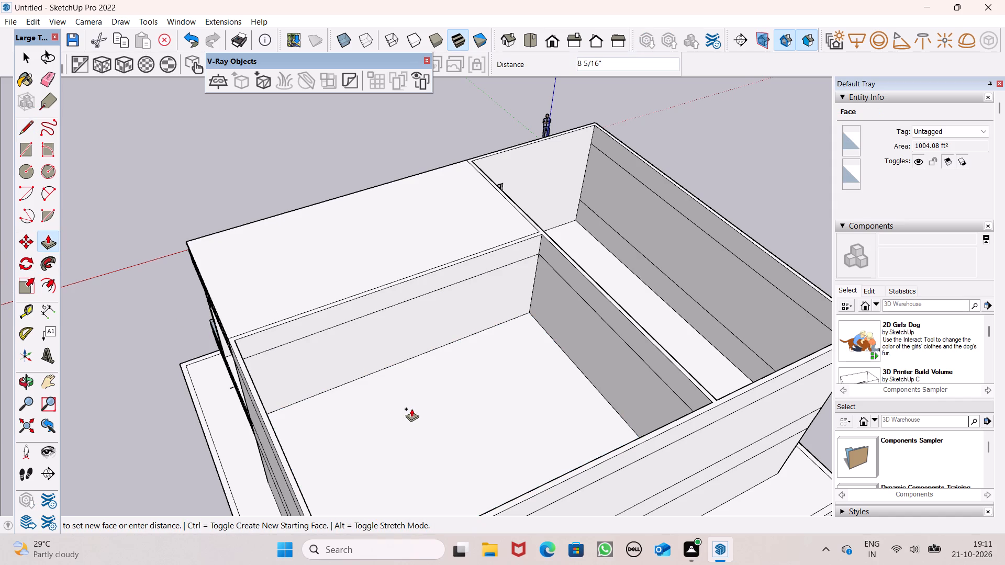
key(6)
key(shift+quotedbl)
key(Return)
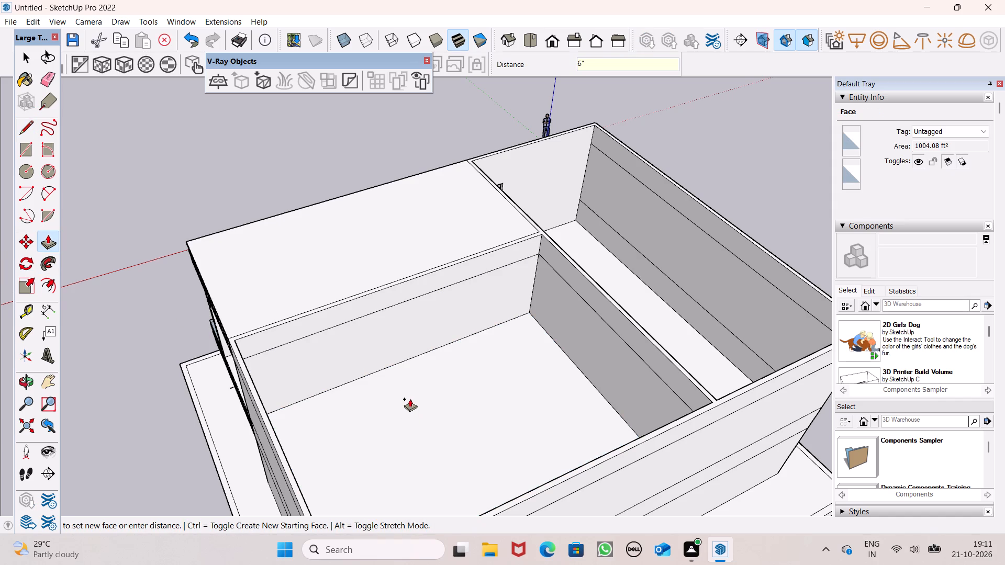
scroll(409, 397, down, 1)
middle_drag(416, 411, 234, 404)
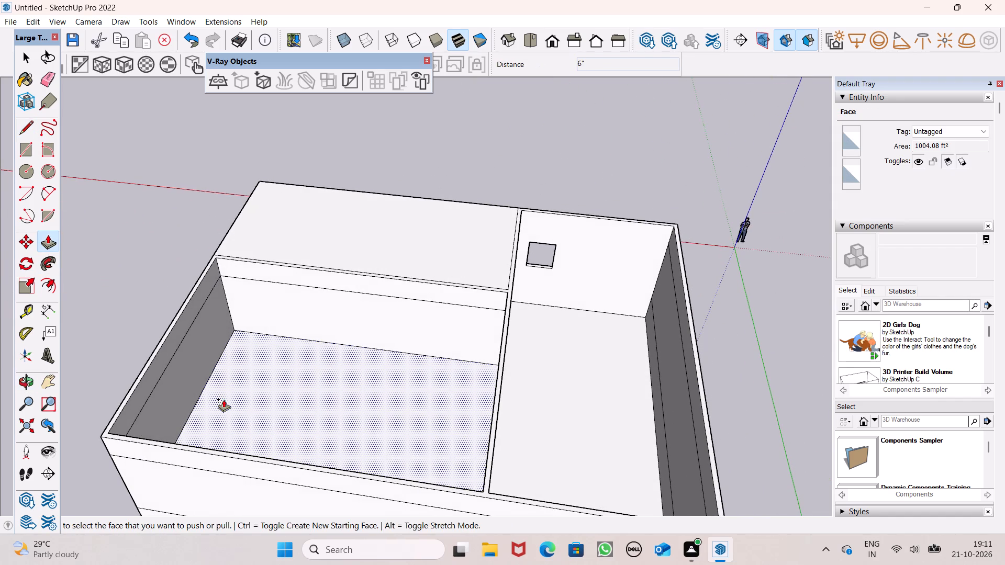
key(space)
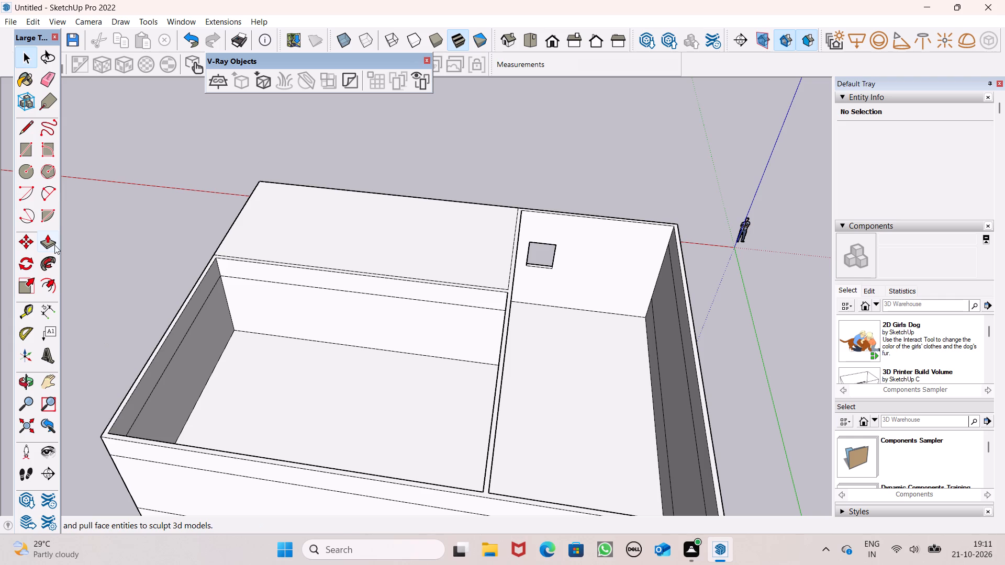
Push/Pull the inner side wall face opposite the partition, below the top seam, about 9' 8" into the large room.
click(54, 245)
drag(195, 380, 243, 400)
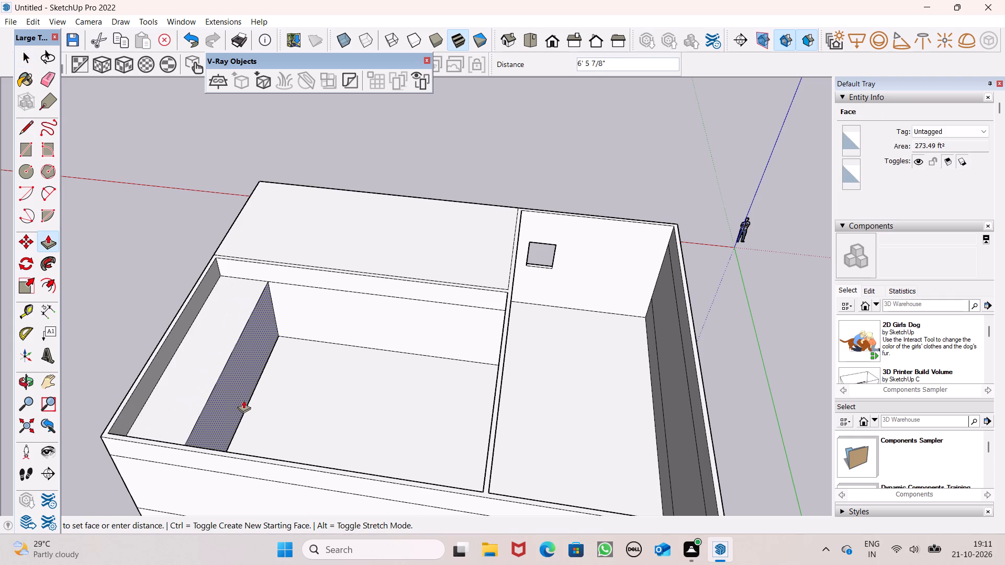
drag(243, 400, 263, 409)
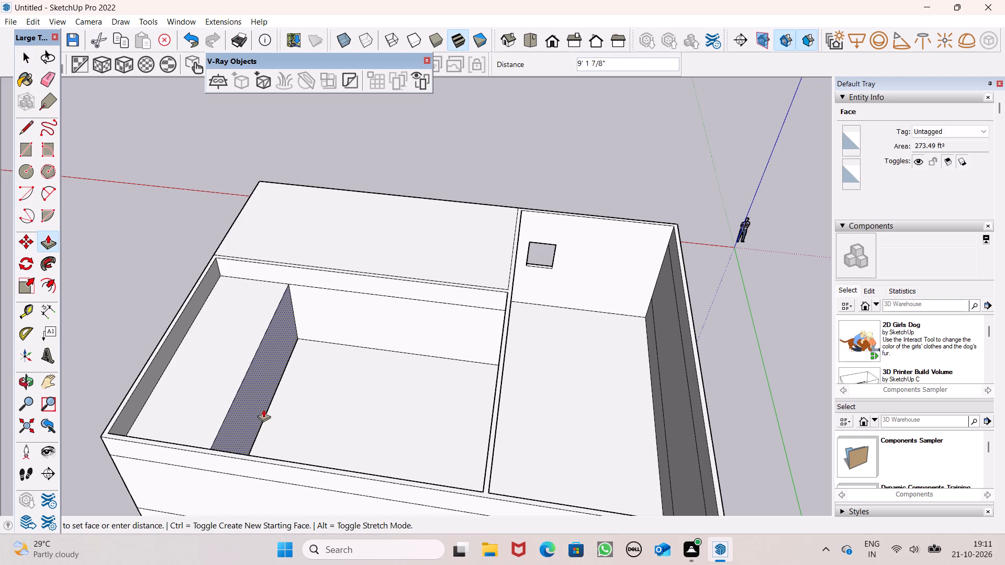
drag(263, 409, 266, 410)
scroll(349, 327, down, 4)
middle_drag(339, 359, 477, 342)
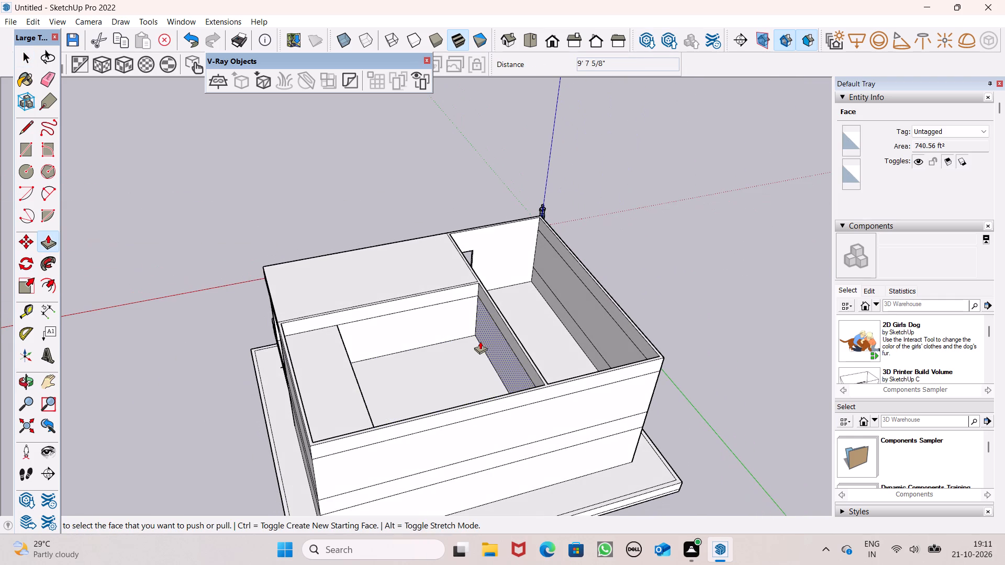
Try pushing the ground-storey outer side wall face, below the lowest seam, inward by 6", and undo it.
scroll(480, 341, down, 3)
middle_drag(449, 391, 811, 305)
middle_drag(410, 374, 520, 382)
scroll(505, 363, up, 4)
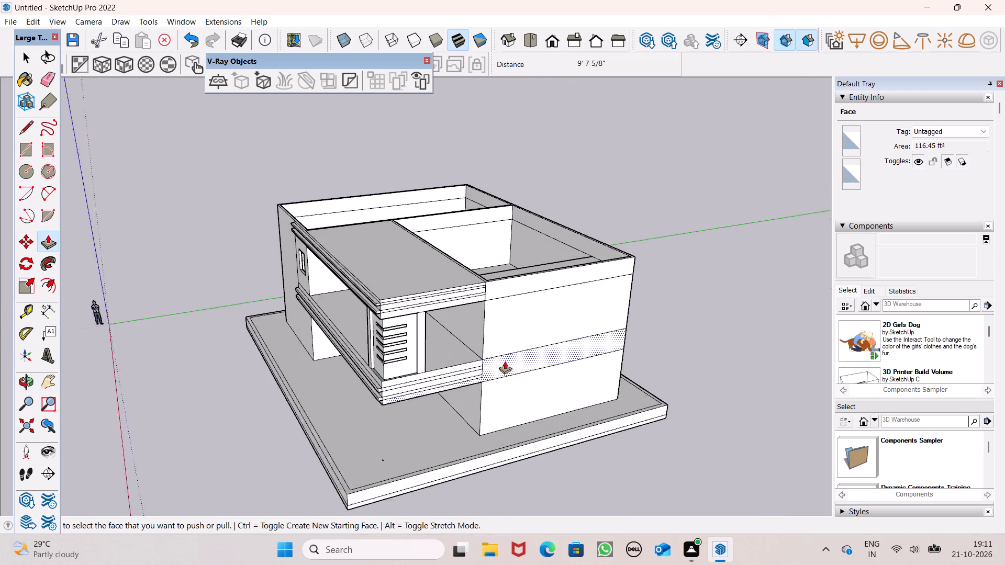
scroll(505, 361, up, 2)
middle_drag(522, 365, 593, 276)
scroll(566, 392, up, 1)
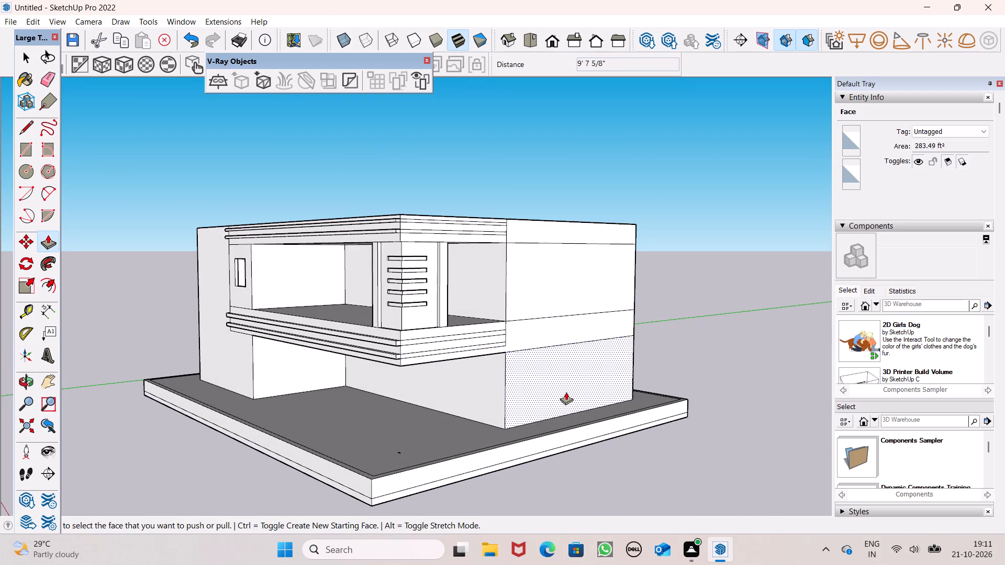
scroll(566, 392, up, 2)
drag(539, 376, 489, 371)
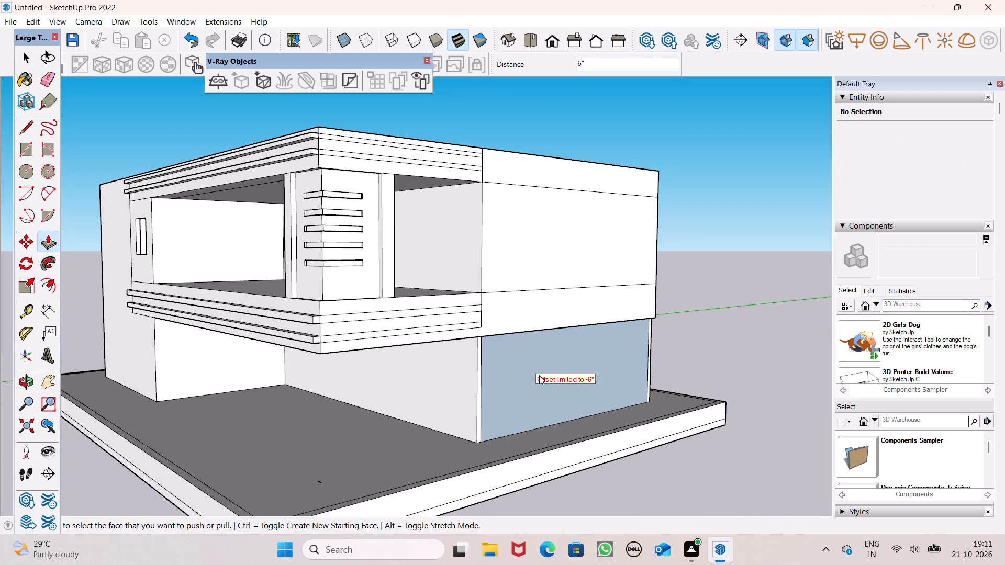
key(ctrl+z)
Undo the large room's inner side wall push/pull, its 6" floor push/pull and the retraced seam line.
scroll(575, 353, down, 4)
middle_drag(613, 348, 229, 564)
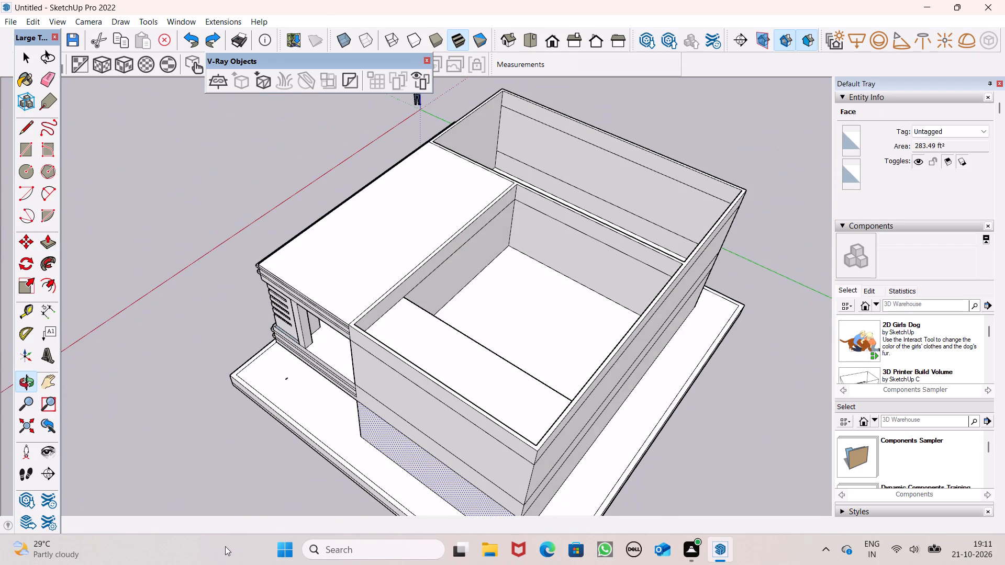
key(ctrl+z)
key(ctrl+z)
key(ctrl+z)
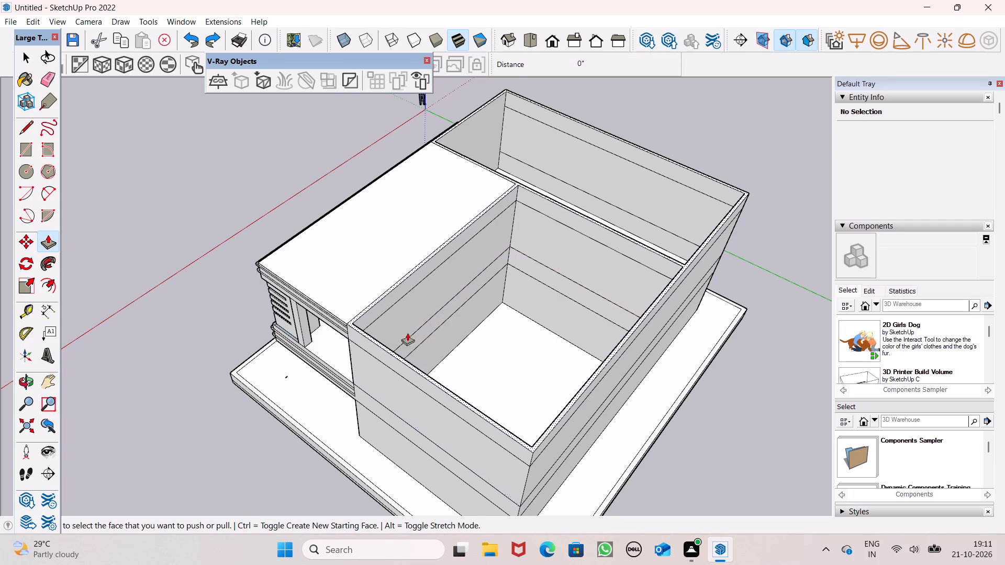
Push/Pull the lowest band of the large room's inner side wall, opposite the partition, into the room.
scroll(441, 308, down, 3)
middle_drag(453, 335, 0, 425)
scroll(216, 366, up, 5)
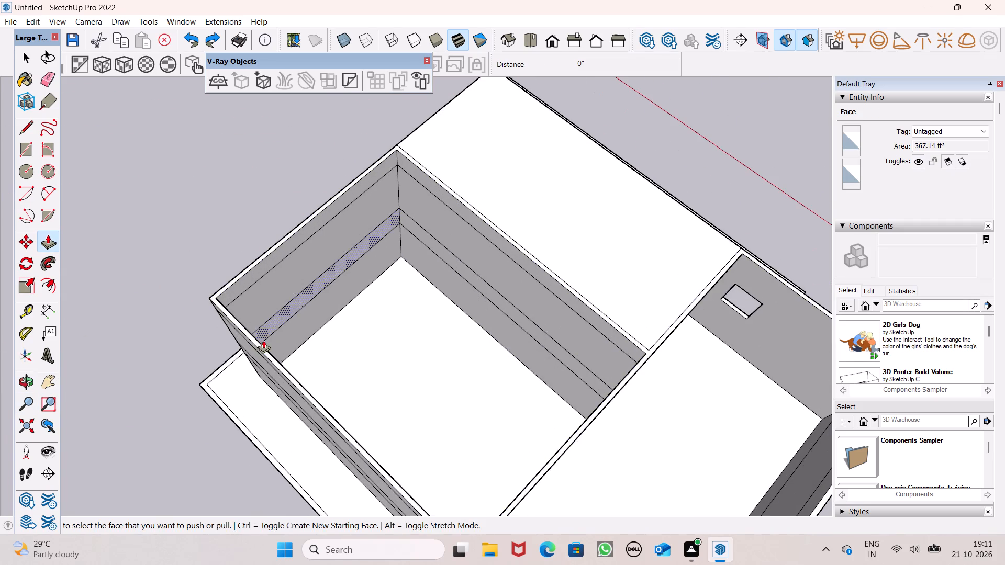
middle_drag(269, 338, 250, 318)
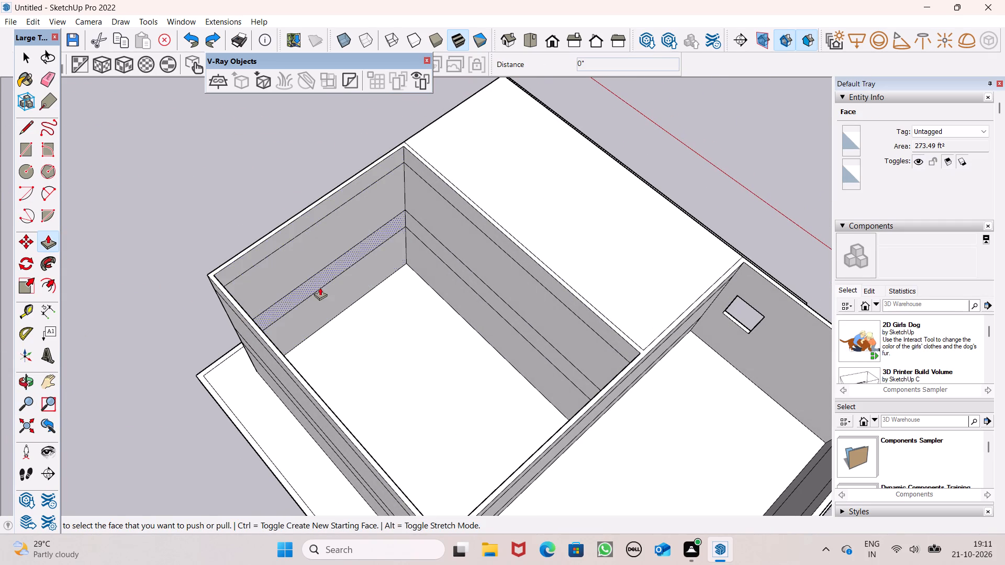
scroll(423, 284, down, 3)
middle_drag(426, 308, 362, 326)
scroll(306, 317, up, 5)
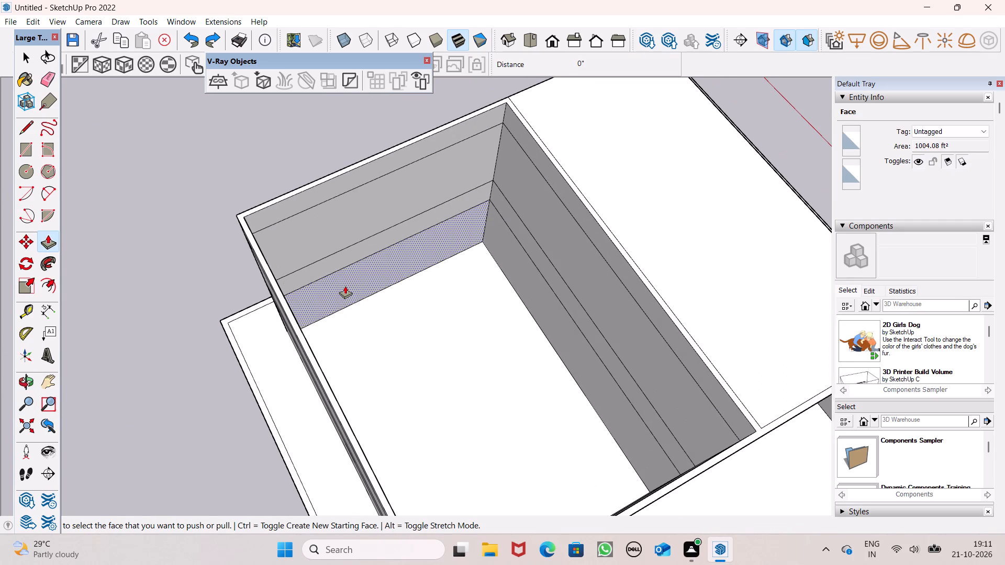
drag(348, 286, 374, 342)
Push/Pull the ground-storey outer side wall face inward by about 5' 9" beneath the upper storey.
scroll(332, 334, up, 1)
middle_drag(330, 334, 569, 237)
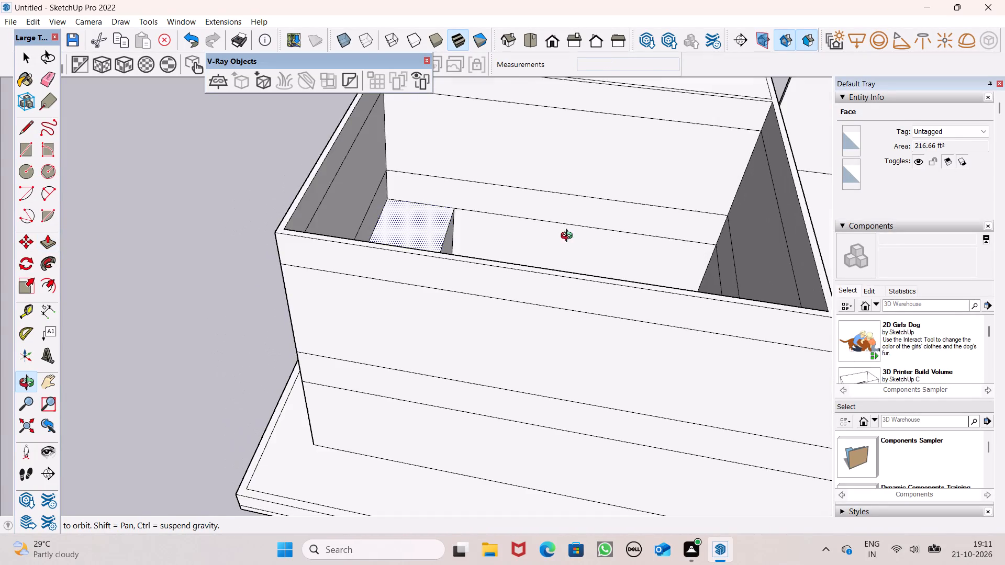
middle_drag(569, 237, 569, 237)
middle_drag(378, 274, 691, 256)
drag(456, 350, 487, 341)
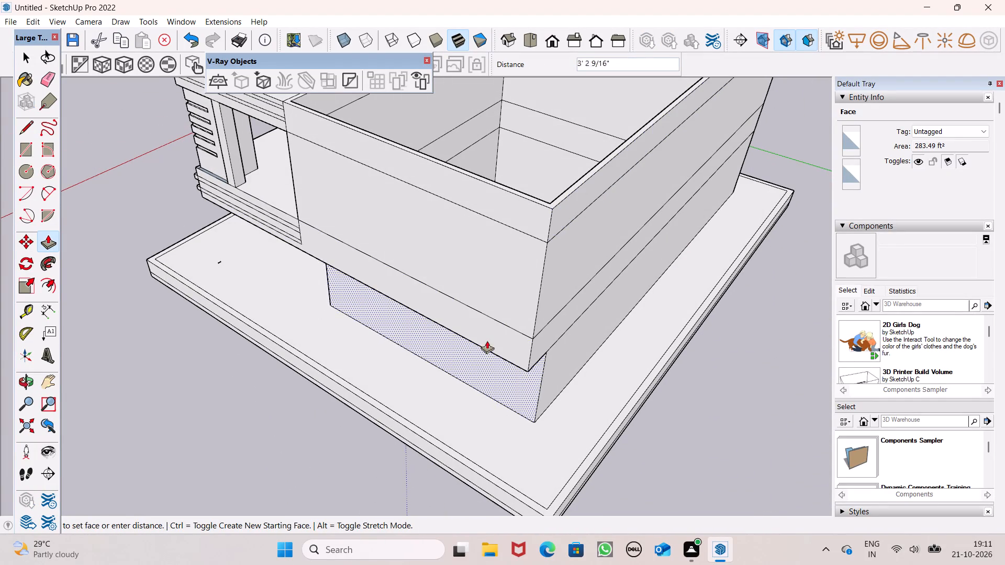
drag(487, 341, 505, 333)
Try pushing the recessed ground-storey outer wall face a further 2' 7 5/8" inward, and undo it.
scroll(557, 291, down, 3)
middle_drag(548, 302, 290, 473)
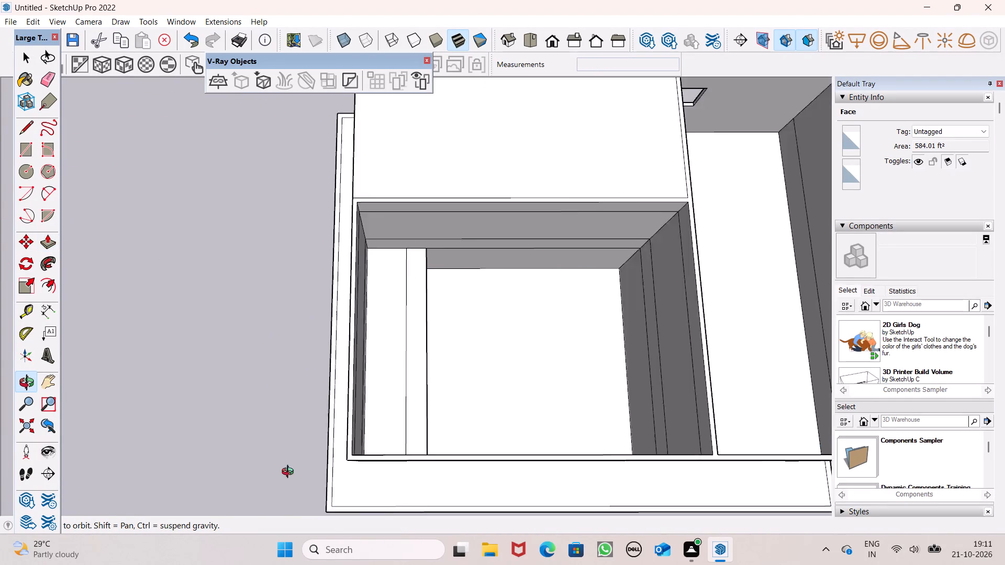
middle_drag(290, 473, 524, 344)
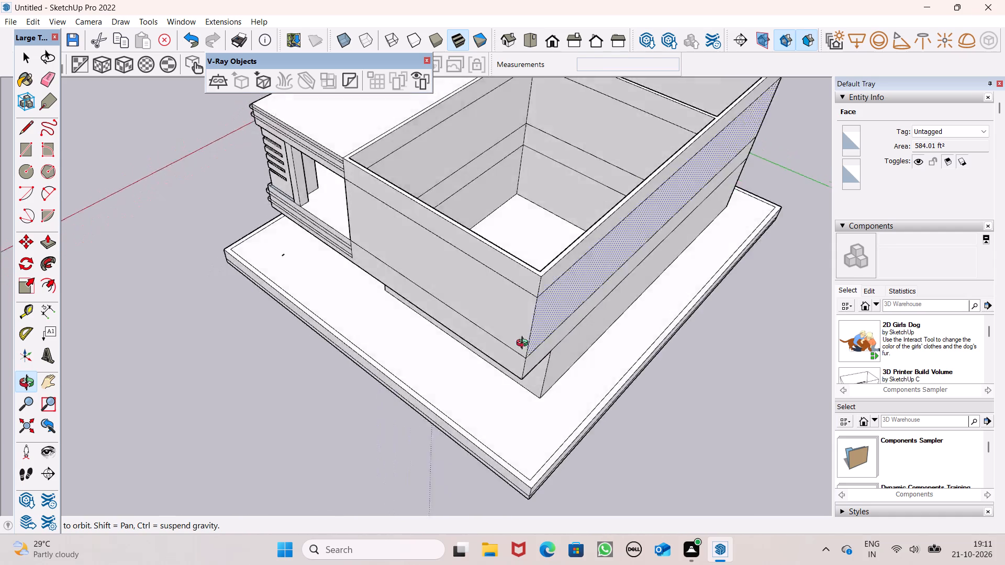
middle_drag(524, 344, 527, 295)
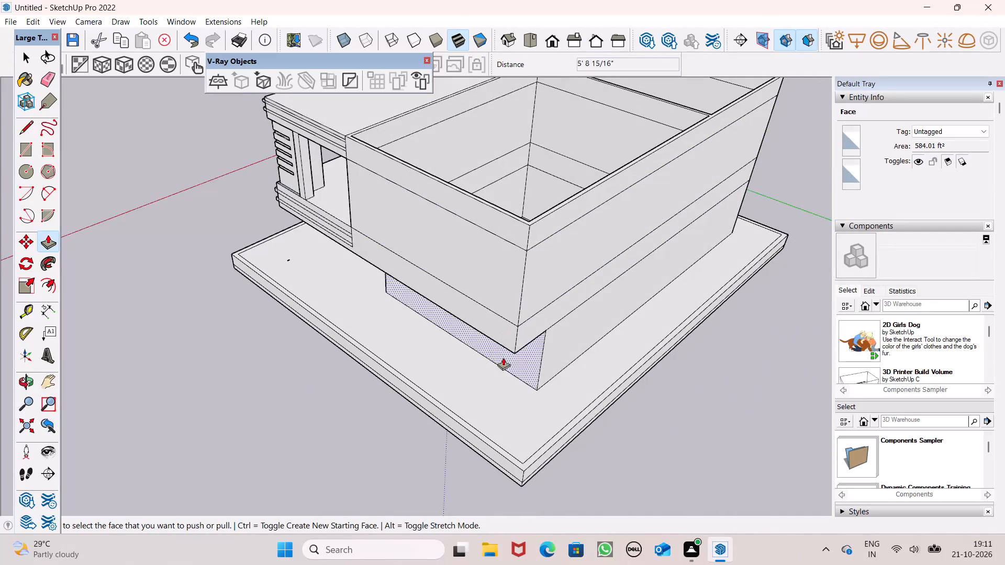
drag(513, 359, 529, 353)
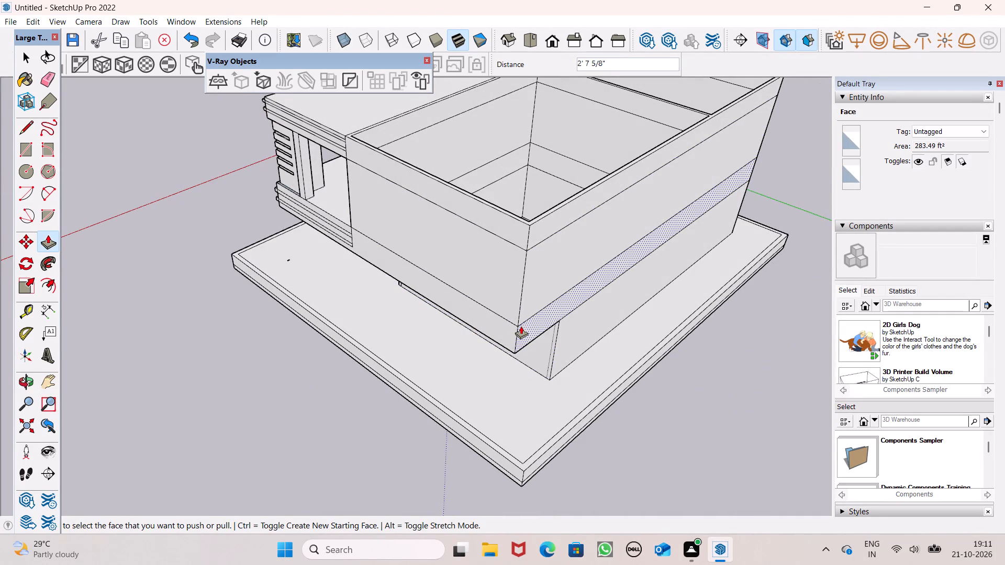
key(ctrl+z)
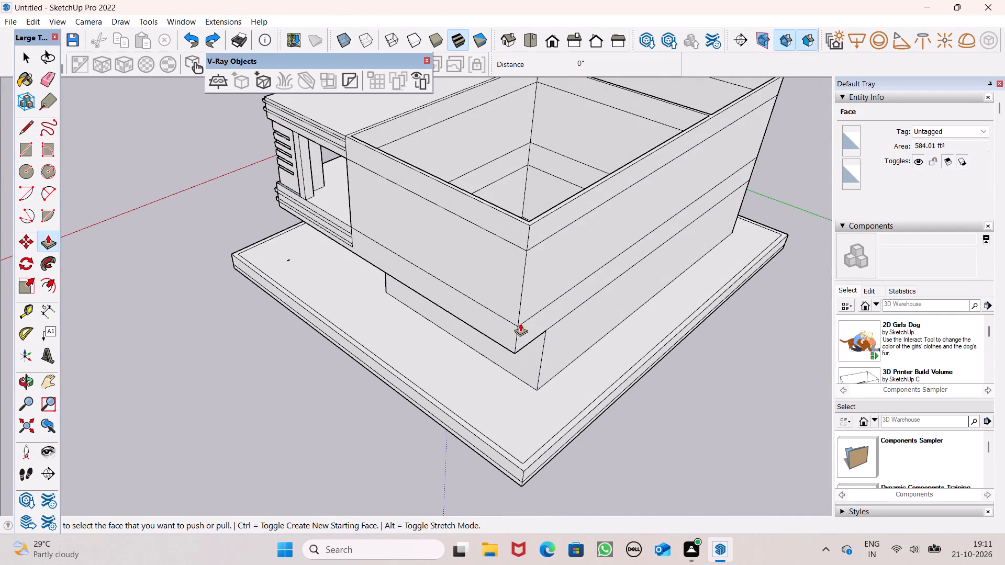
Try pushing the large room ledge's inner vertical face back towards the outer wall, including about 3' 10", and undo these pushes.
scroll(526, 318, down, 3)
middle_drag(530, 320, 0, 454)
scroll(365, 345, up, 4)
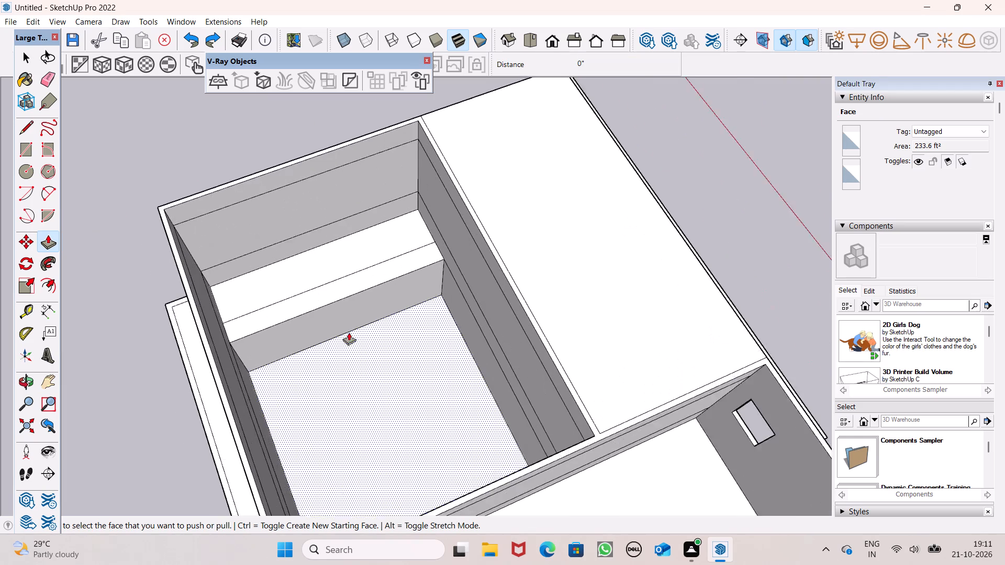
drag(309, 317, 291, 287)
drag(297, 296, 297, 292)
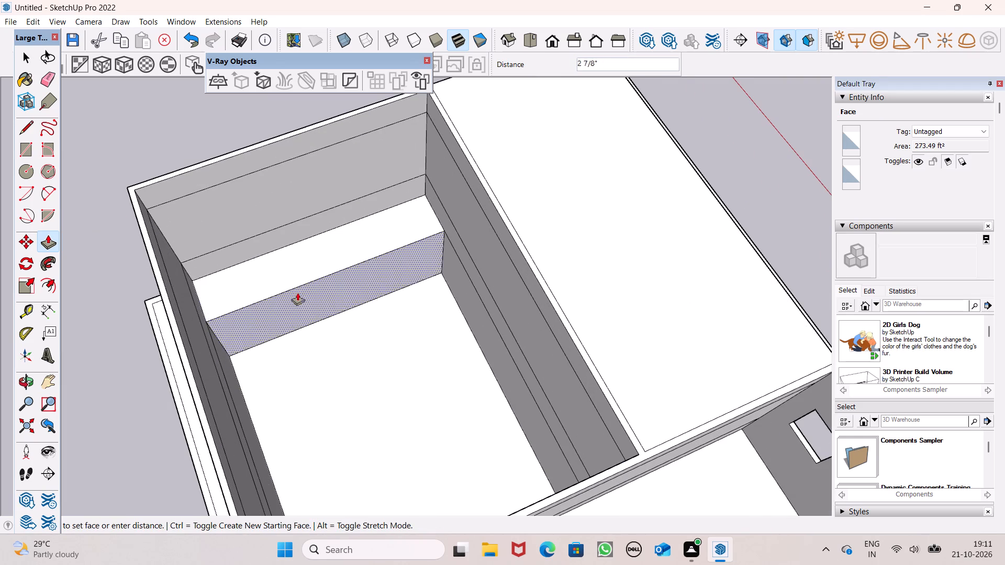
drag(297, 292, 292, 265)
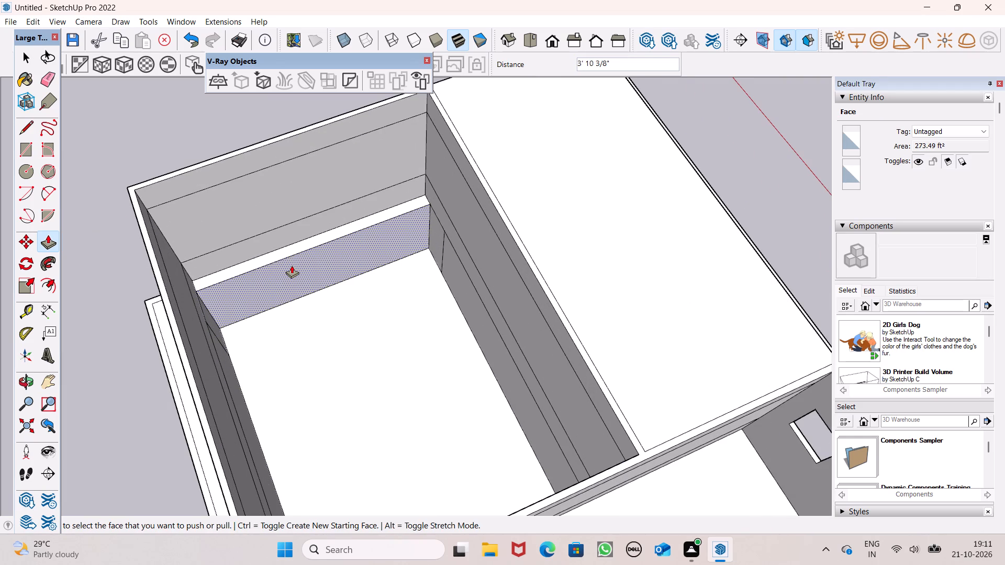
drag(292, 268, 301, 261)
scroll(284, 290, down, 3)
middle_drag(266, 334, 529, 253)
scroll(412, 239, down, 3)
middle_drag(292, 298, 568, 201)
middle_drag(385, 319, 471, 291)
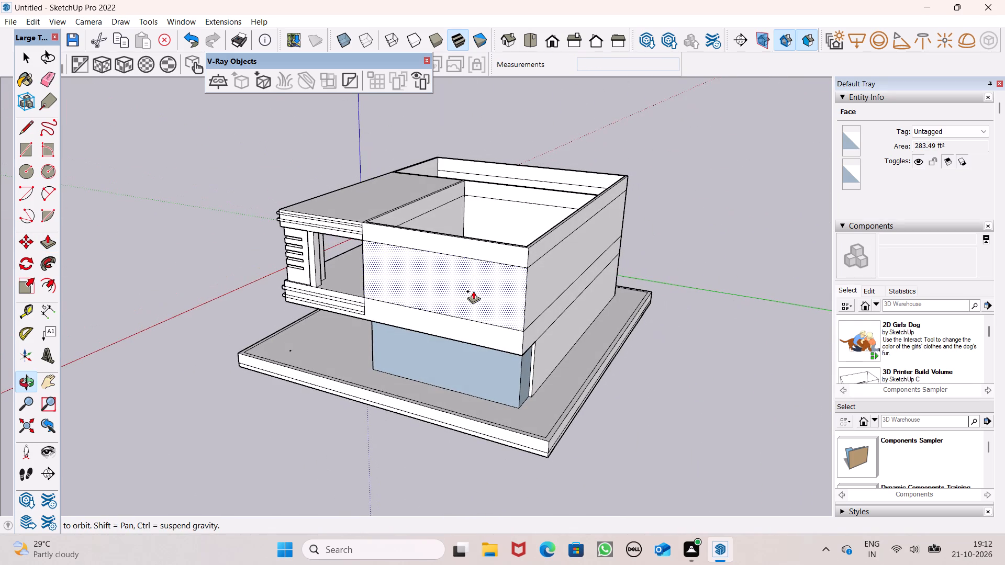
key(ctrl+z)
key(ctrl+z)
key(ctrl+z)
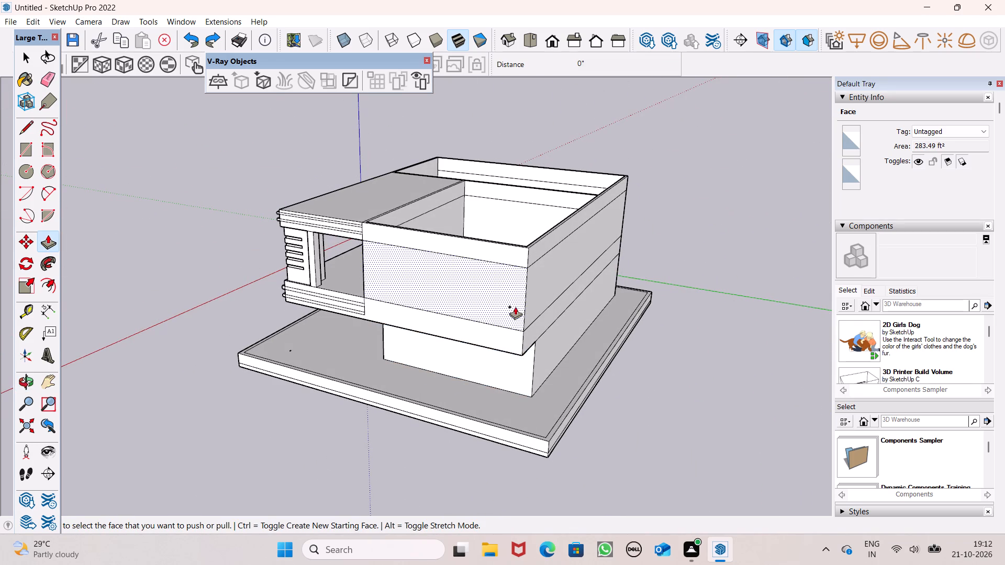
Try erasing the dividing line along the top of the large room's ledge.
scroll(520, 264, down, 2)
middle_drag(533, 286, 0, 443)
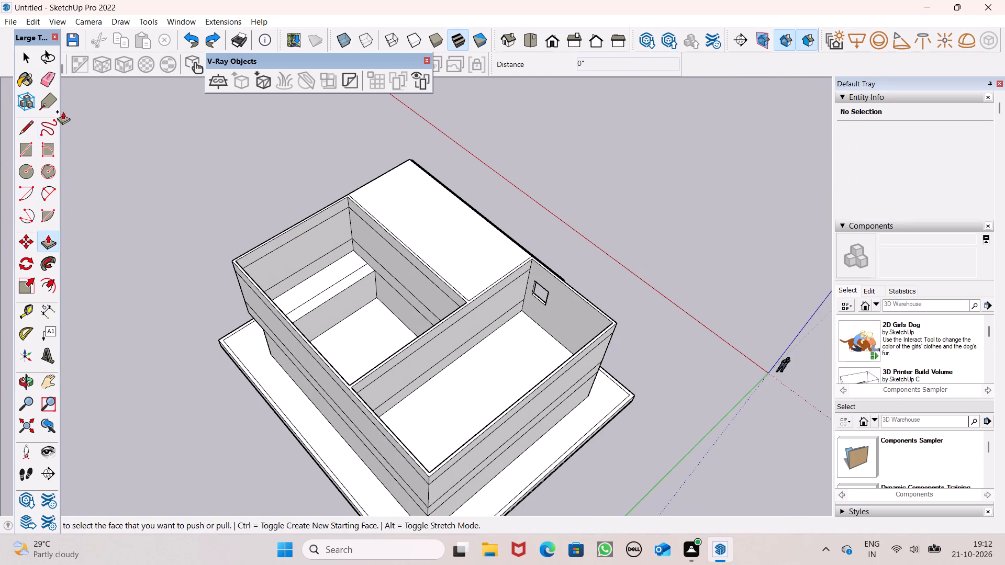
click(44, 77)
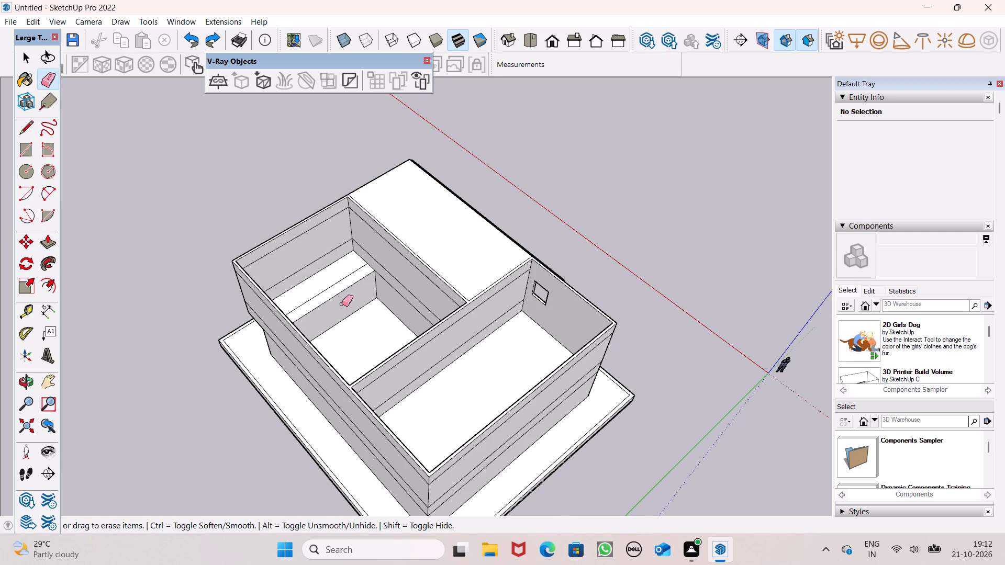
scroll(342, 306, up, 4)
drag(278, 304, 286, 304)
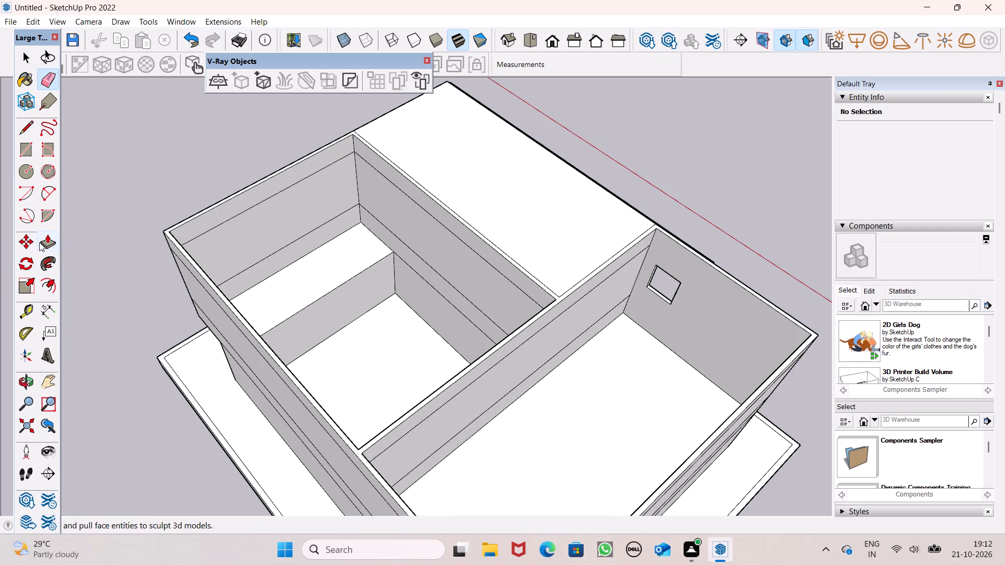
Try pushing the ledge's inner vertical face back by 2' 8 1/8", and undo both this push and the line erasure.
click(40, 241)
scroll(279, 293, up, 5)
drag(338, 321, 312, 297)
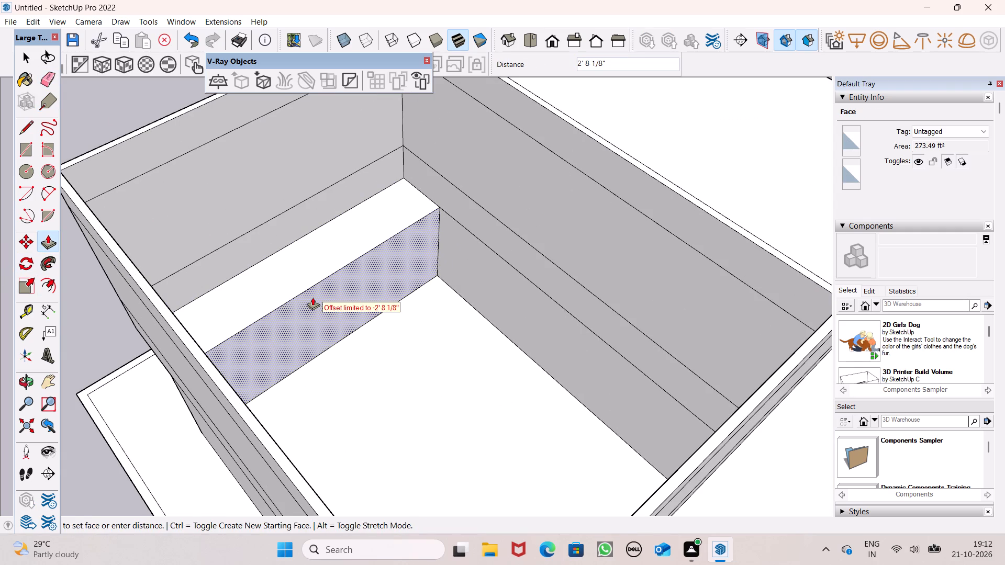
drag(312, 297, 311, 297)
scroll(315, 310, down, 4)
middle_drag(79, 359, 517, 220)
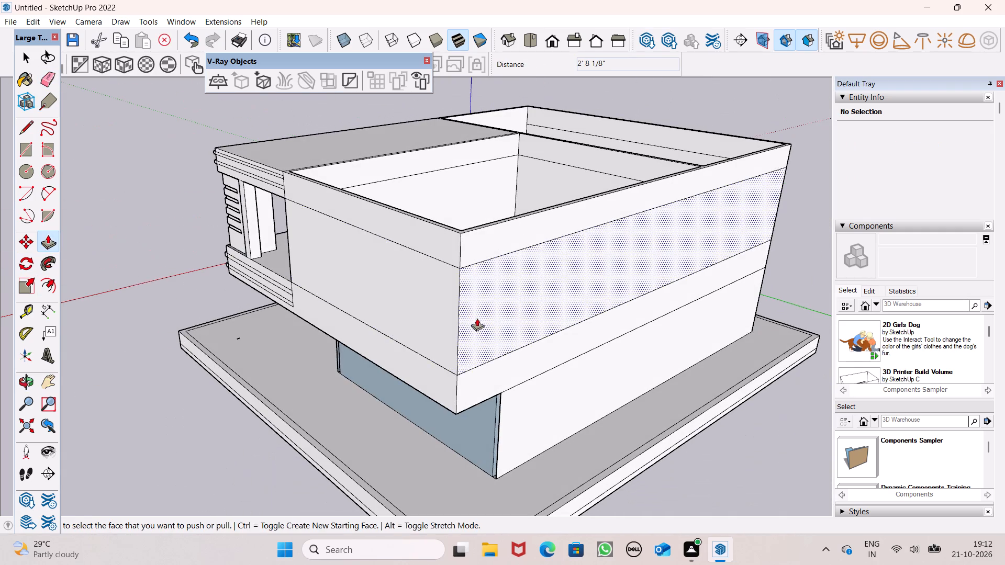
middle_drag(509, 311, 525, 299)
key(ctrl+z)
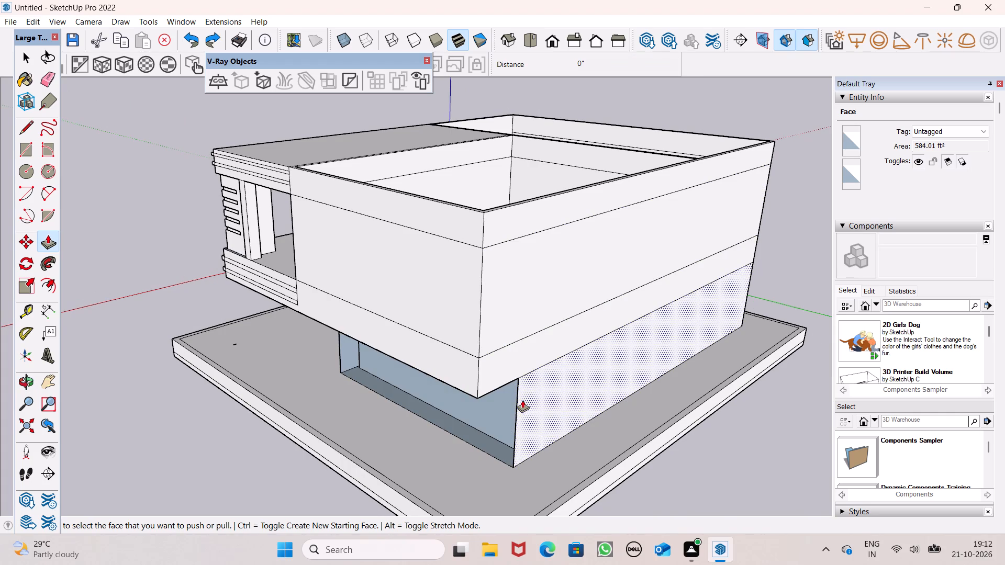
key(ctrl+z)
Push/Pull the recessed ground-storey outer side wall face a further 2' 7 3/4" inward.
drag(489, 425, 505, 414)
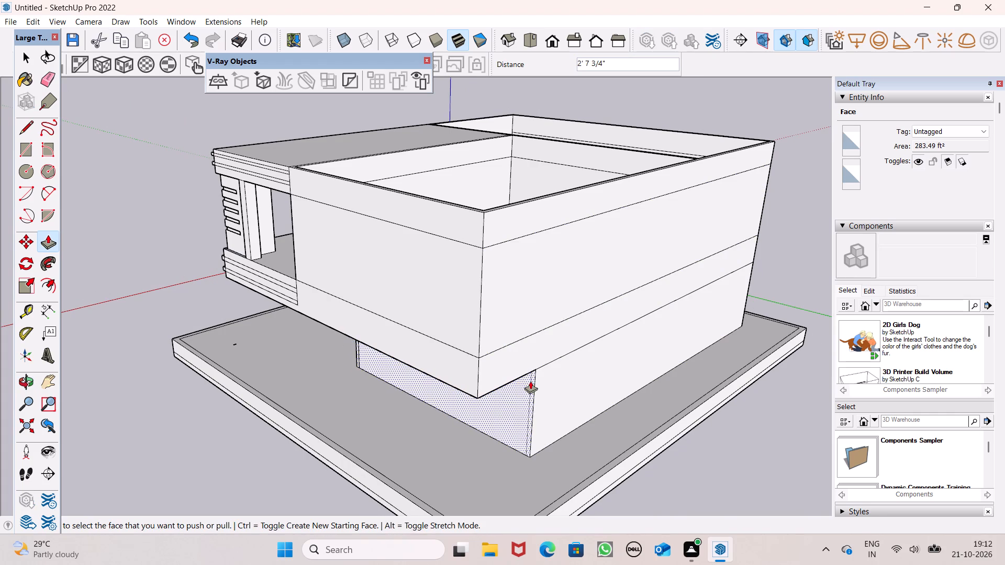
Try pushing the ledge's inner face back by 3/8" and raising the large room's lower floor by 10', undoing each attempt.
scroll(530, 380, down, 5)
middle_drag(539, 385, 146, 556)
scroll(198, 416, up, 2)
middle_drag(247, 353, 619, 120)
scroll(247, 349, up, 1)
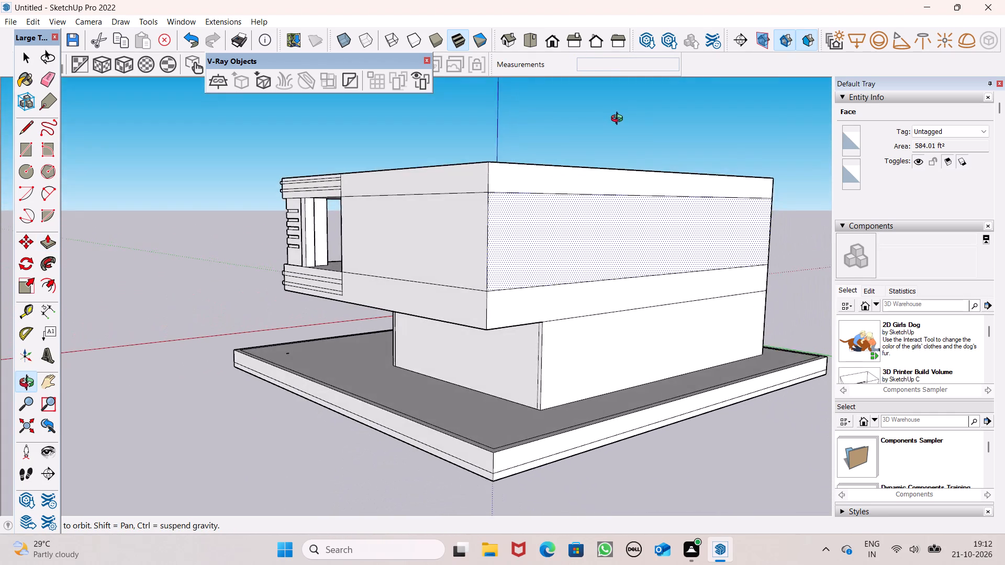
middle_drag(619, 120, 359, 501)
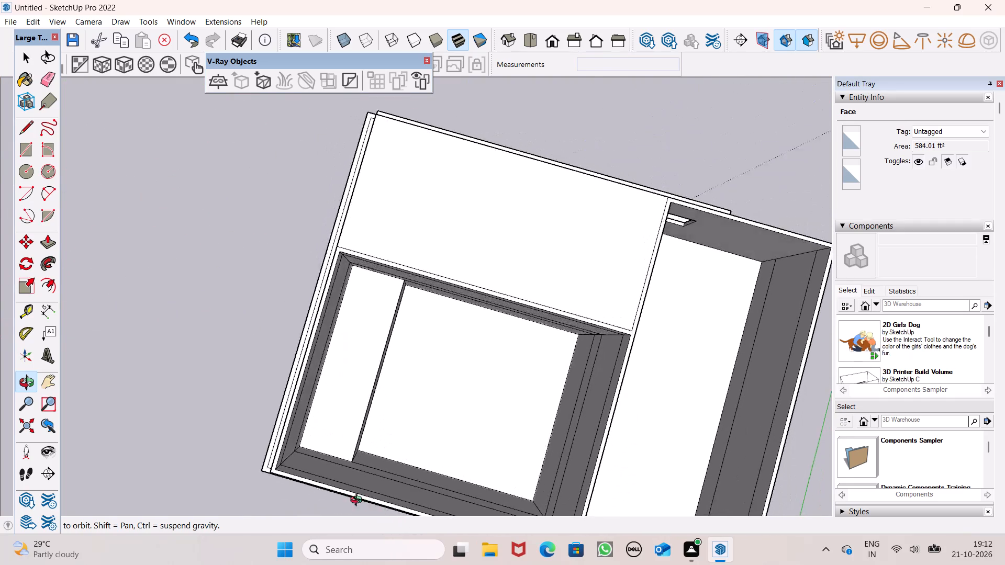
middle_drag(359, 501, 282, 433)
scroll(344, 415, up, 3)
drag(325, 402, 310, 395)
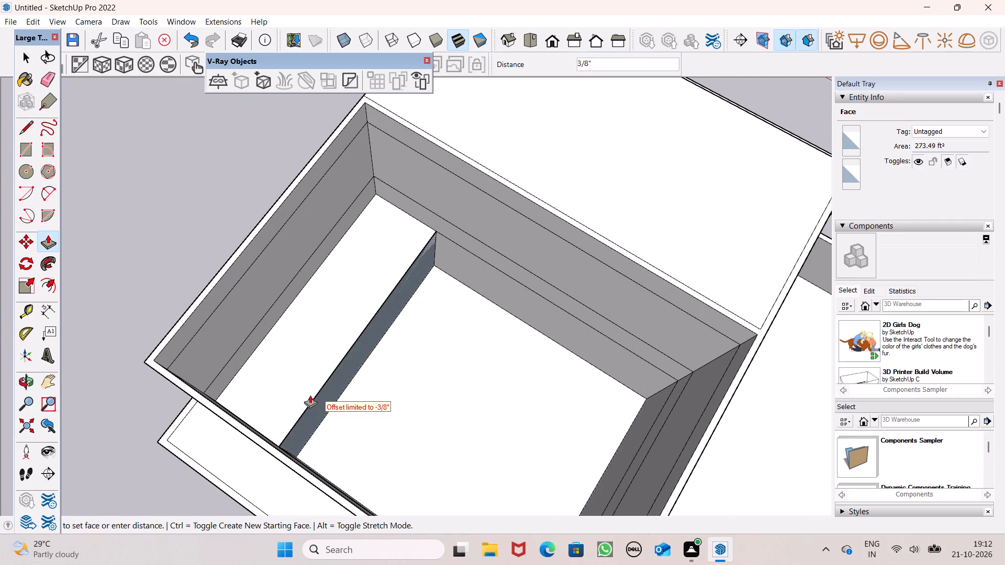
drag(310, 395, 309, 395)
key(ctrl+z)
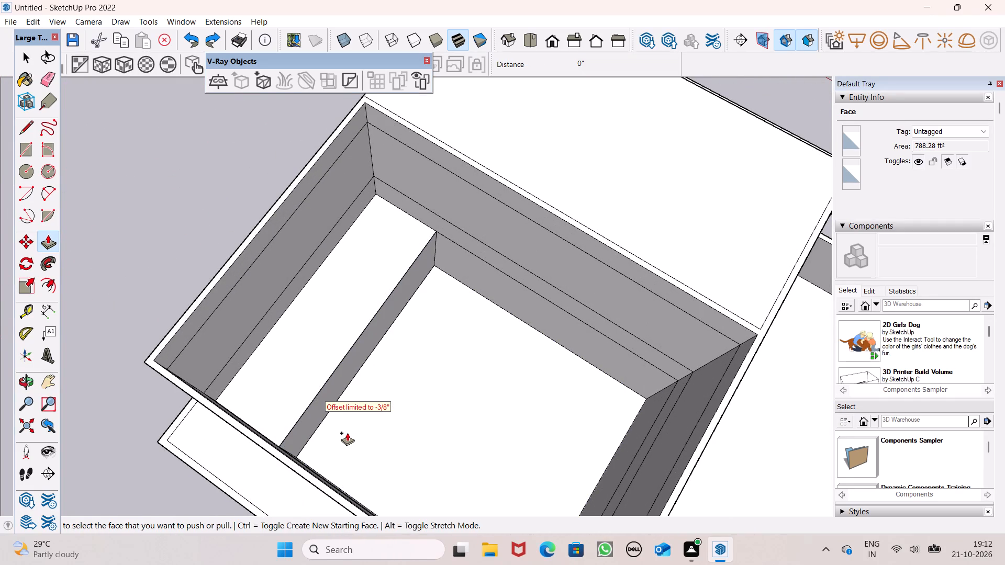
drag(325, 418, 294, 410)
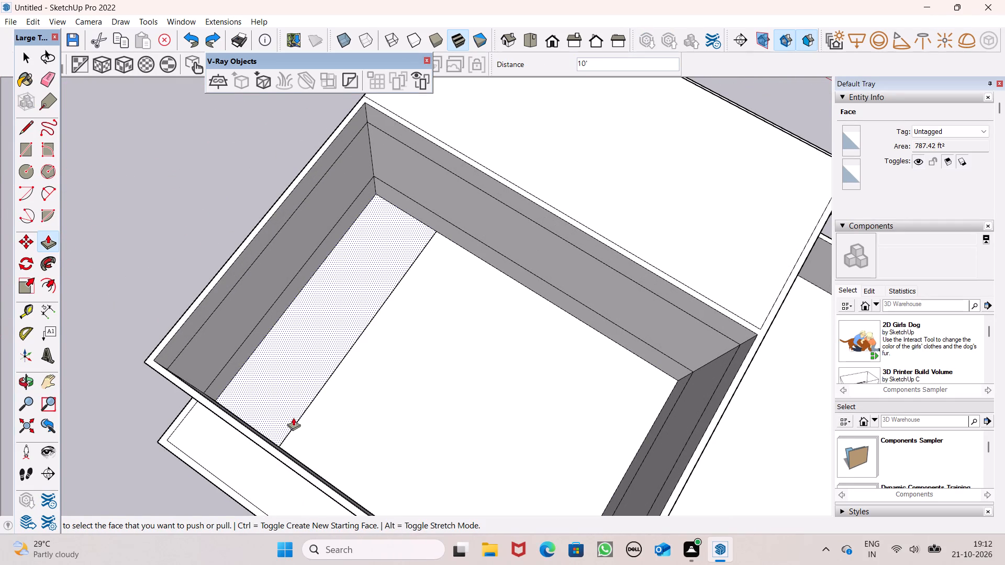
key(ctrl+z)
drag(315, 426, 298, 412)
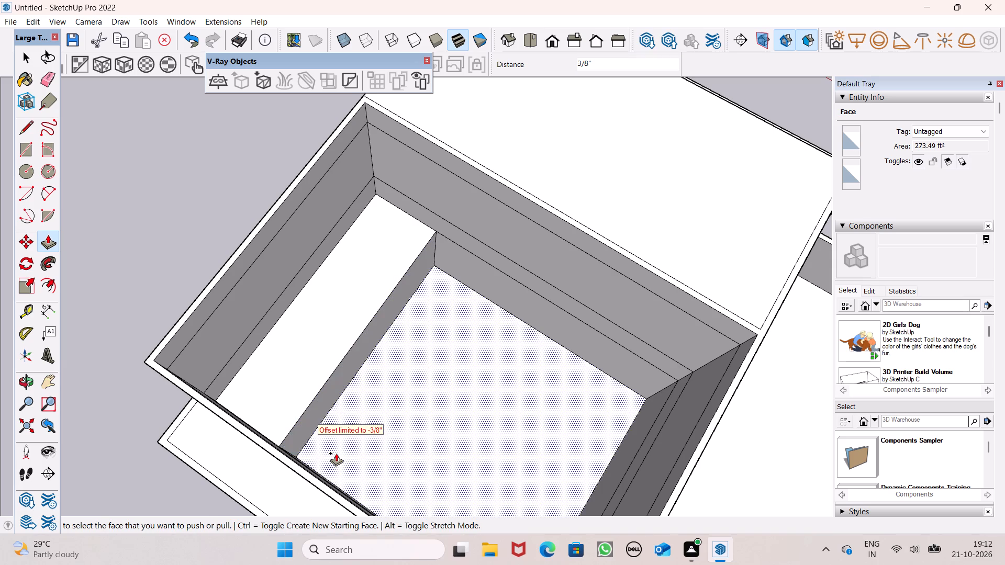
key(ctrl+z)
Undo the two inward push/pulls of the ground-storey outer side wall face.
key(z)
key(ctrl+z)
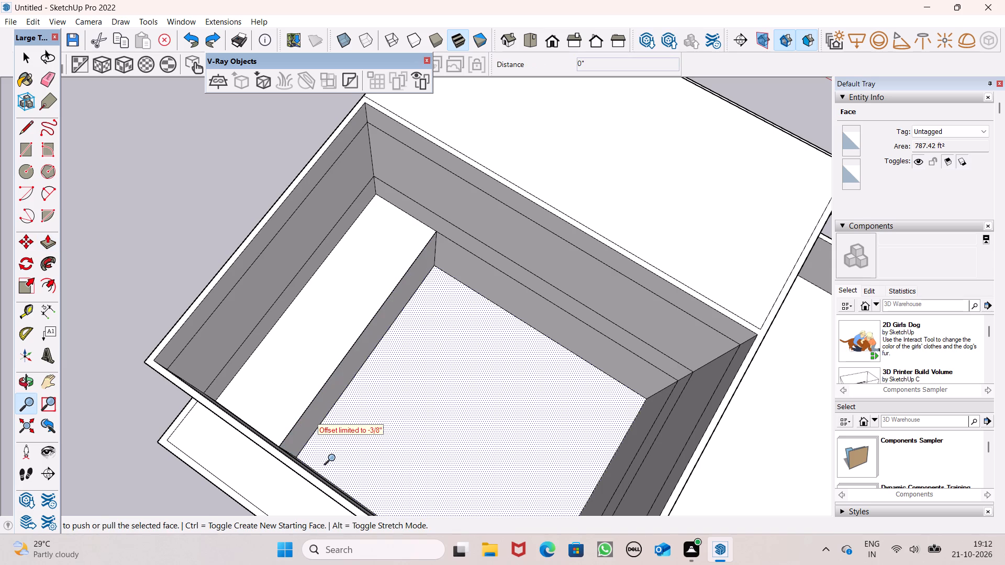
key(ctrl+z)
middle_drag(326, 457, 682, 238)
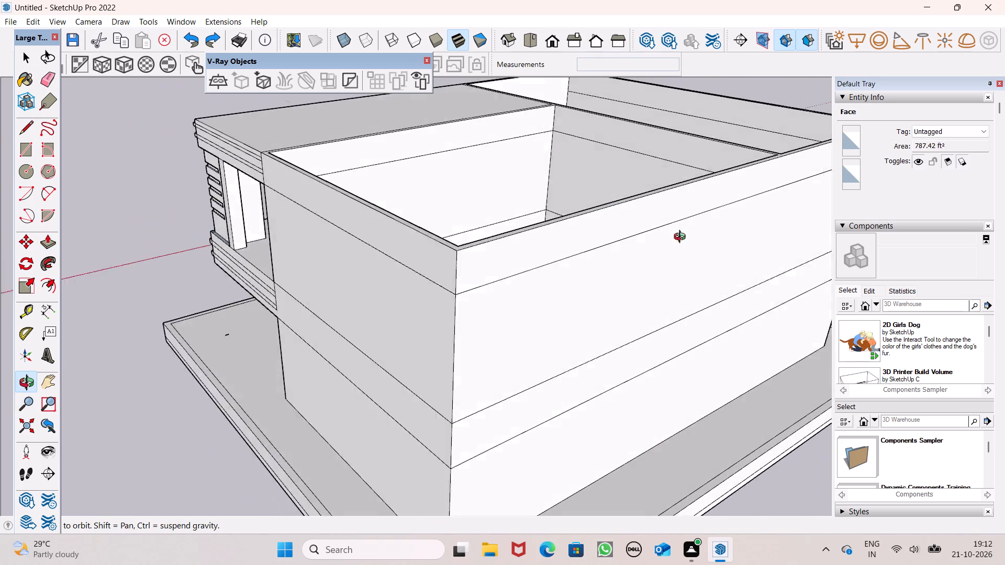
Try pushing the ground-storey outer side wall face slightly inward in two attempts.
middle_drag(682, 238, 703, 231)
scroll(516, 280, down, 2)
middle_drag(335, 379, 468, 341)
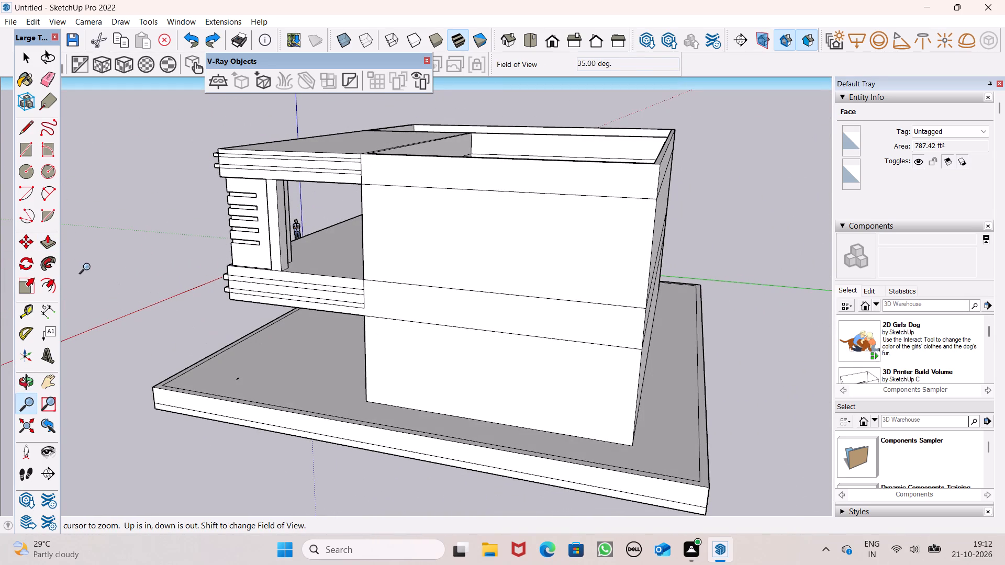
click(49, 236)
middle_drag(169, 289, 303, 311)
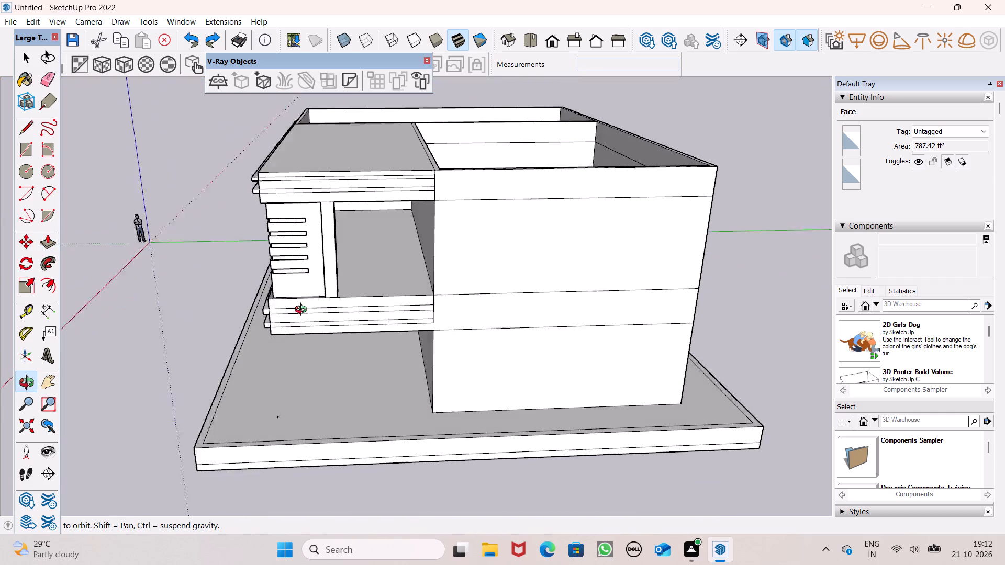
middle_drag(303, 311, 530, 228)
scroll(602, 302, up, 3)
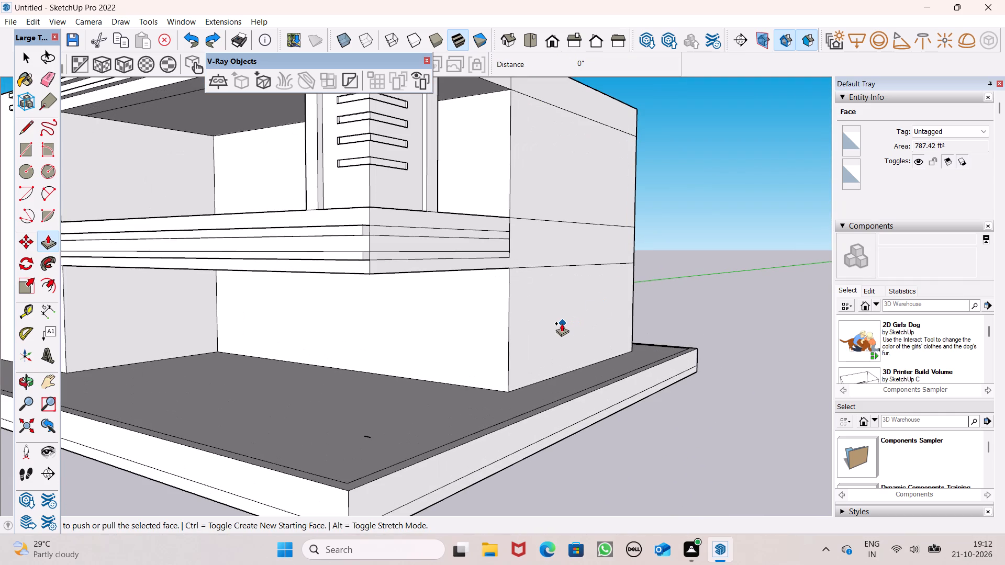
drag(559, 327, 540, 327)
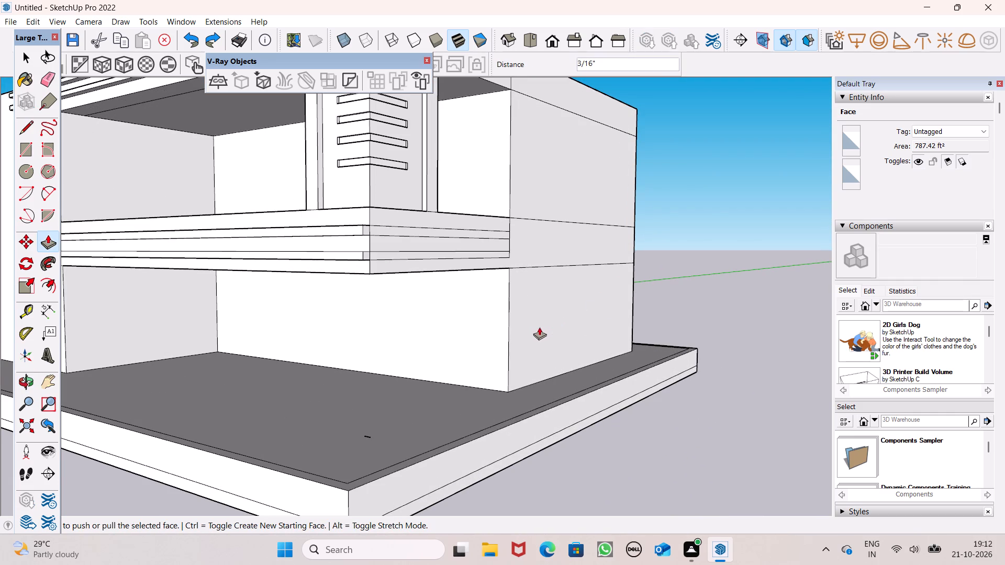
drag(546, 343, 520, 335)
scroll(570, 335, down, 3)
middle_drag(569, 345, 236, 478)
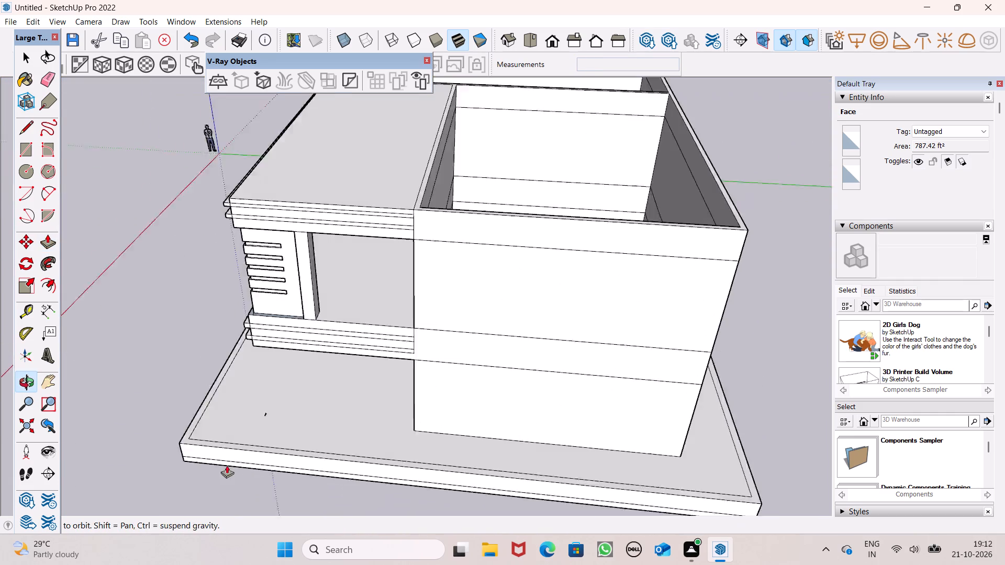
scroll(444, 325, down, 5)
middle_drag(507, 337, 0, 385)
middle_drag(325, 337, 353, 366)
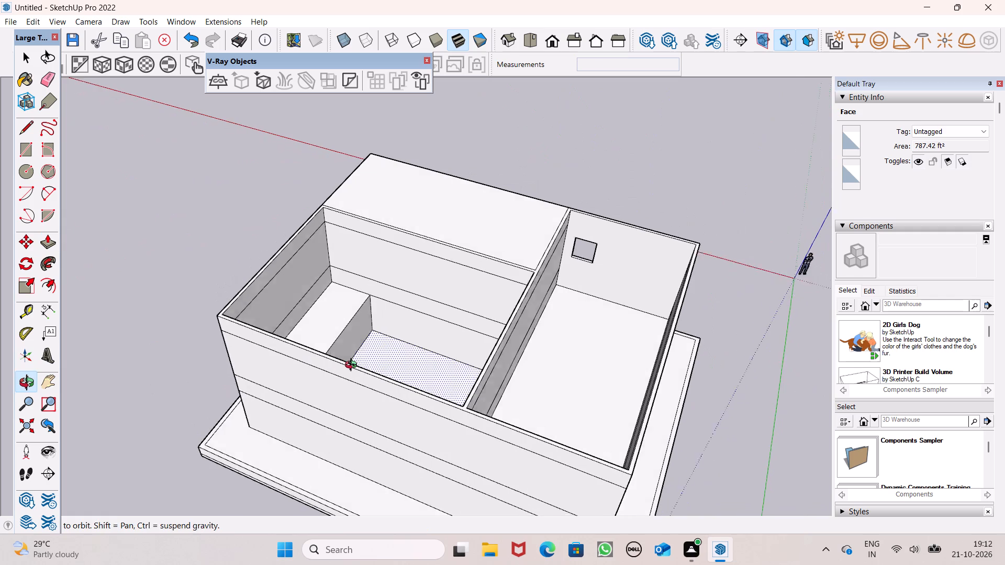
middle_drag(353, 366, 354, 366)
Undo the recent wall pushes and the pull that formed the ledge inside the large room.
key(ctrl+z)
key(ctrl+z)
key(ctrl+z)
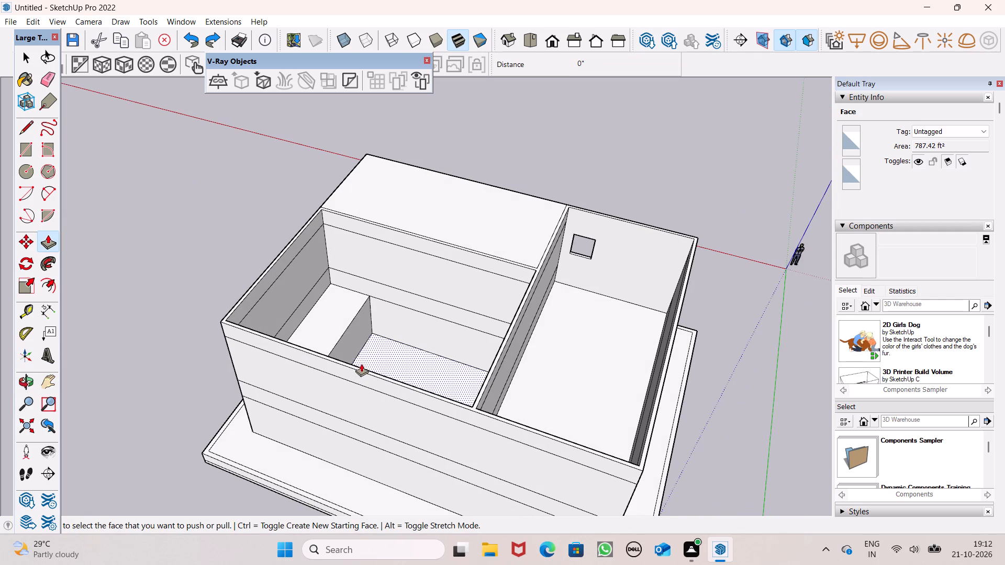
Push/Pull the large room's lower inner side wall face 6' 8 7/8" into the room to form a ledge.
middle_drag(393, 345, 278, 409)
scroll(279, 412, up, 1)
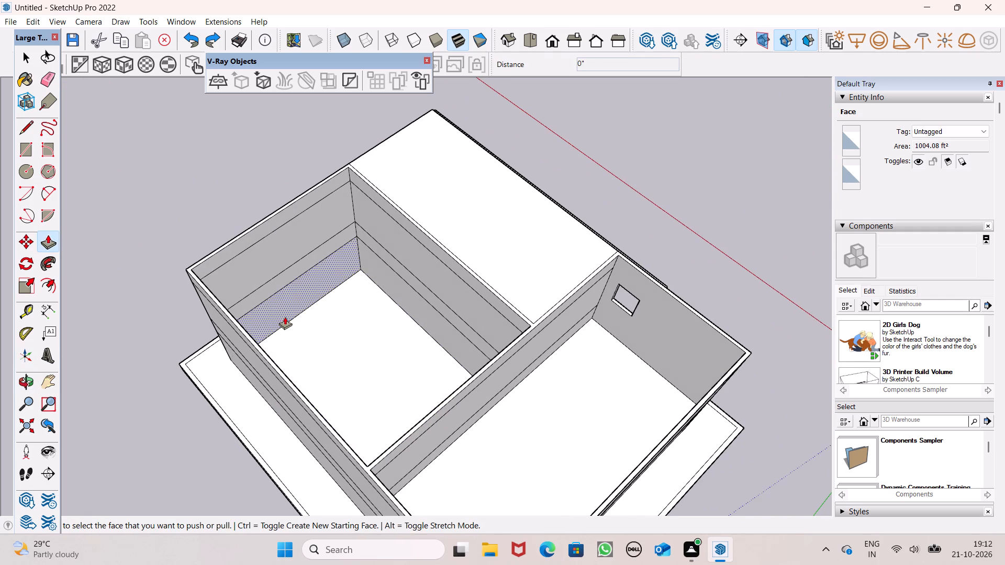
drag(285, 317, 311, 341)
Pull the inner band face above the ledge 4' 4 5/16" and a further 2' 1 1/16" to the ledge's inner edge.
middle_drag(240, 344, 520, 306)
middle_drag(339, 355, 385, 371)
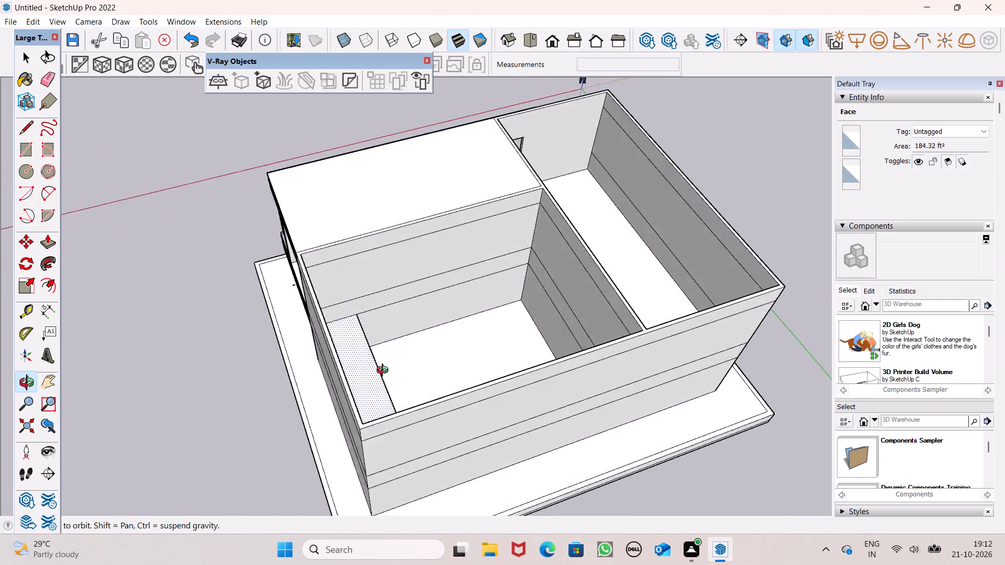
middle_drag(385, 371, 170, 382)
scroll(372, 309, down, 2)
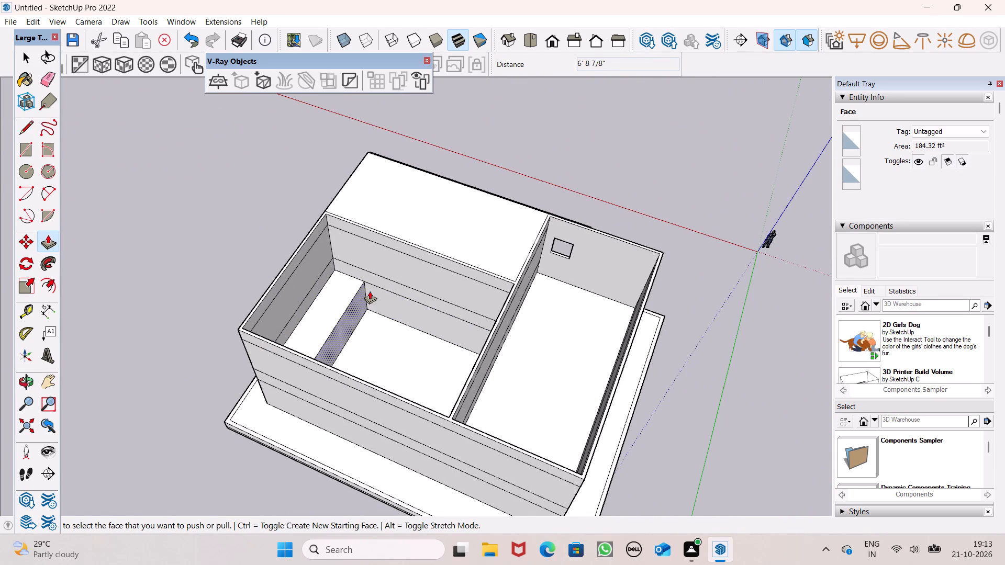
scroll(370, 291, down, 2)
middle_drag(372, 314, 304, 335)
scroll(297, 336, up, 6)
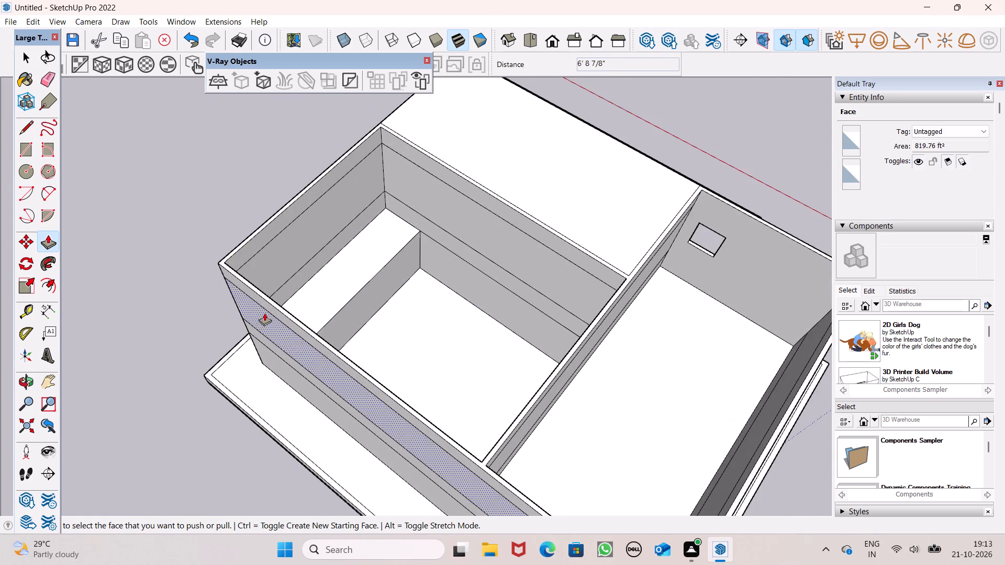
scroll(309, 300, up, 5)
drag(277, 277, 330, 333)
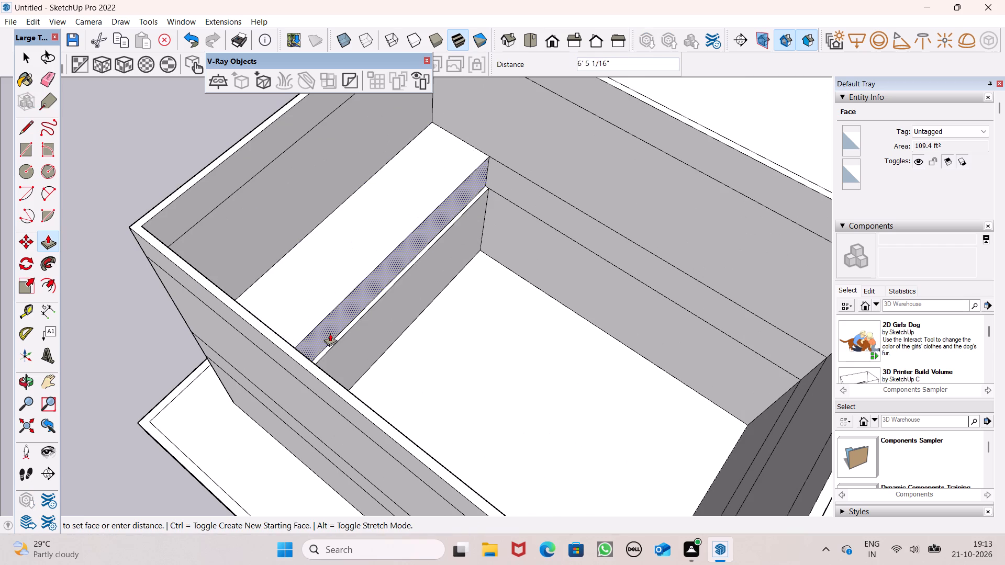
drag(330, 333, 310, 367)
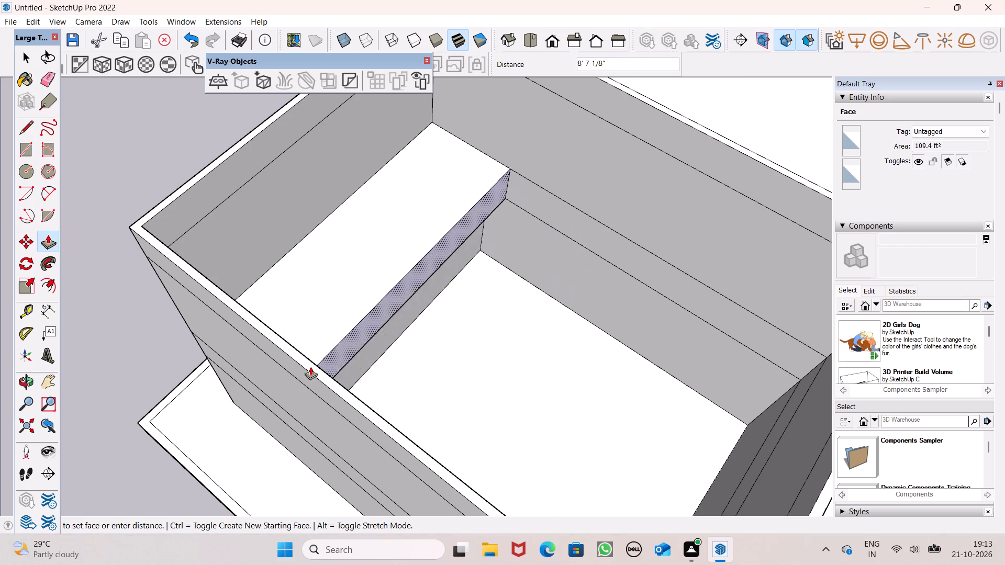
drag(310, 367, 264, 368)
middle_drag(413, 366, 288, 357)
scroll(290, 335, up, 6)
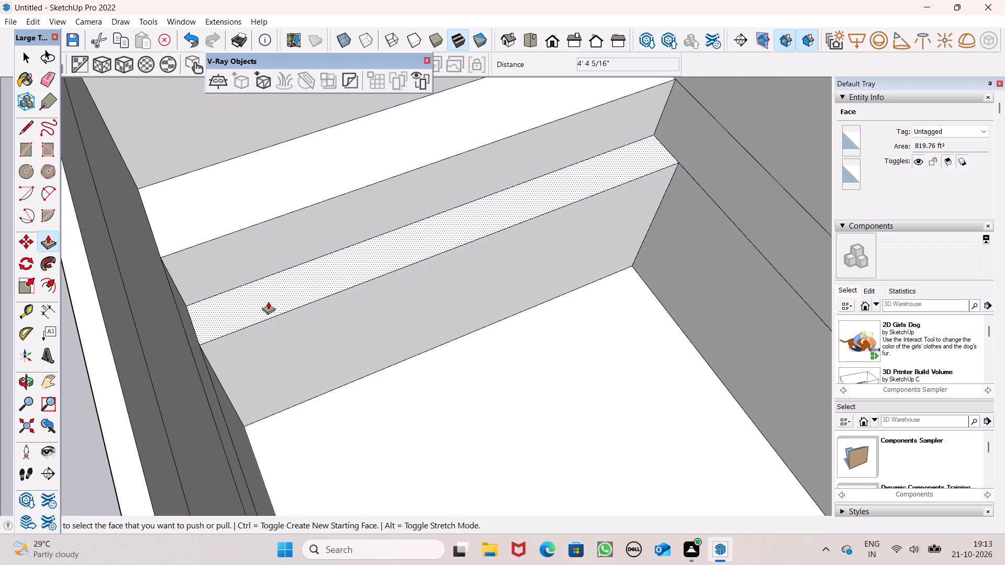
drag(298, 259, 299, 264)
drag(299, 266, 280, 338)
Push the ground-storey outer side wall face, below the band, 5' 6" inward.
scroll(254, 336, down, 1)
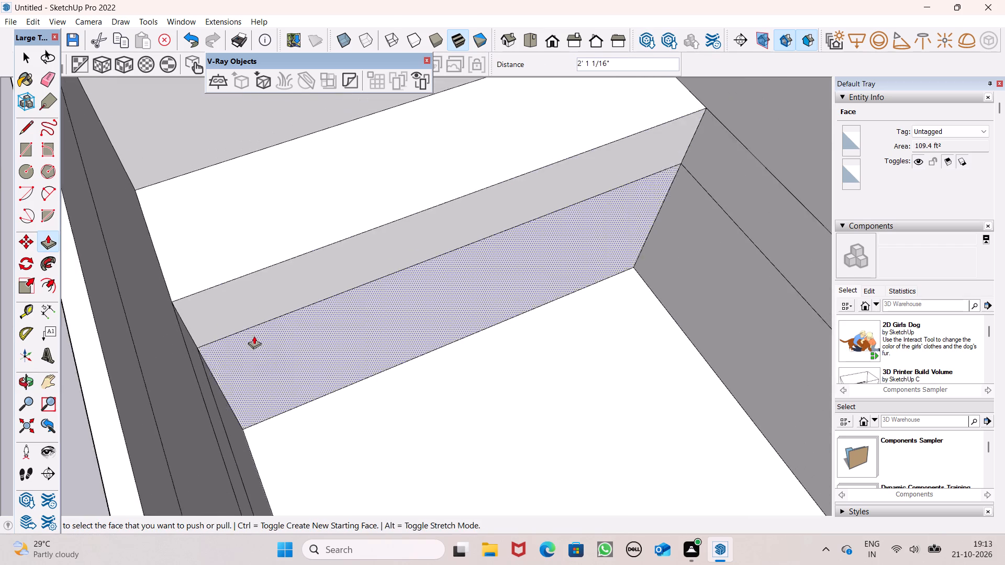
scroll(254, 336, down, 2)
middle_drag(230, 364, 612, 320)
scroll(280, 365, up, 1)
middle_drag(280, 365, 511, 333)
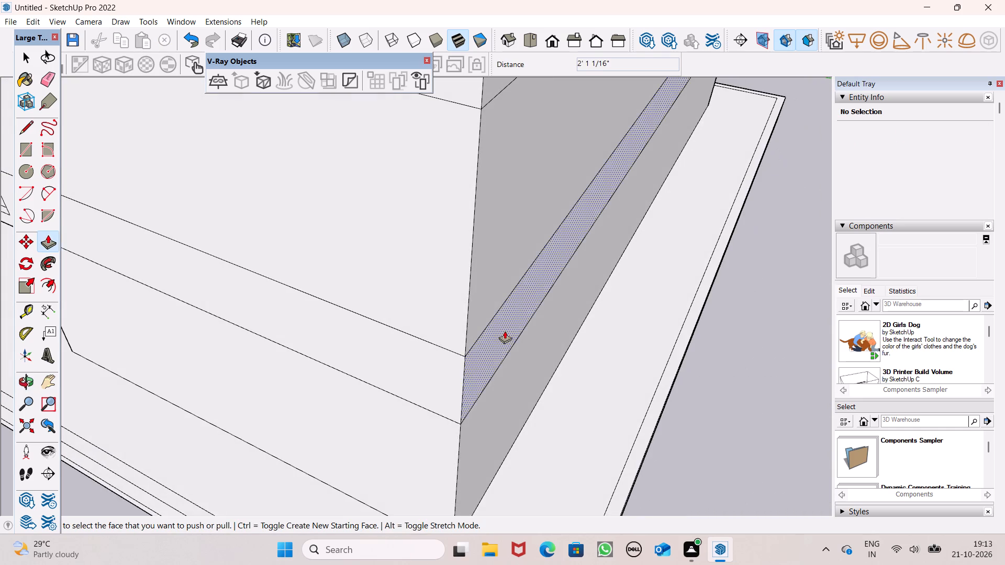
scroll(507, 330, down, 6)
drag(358, 397, 408, 377)
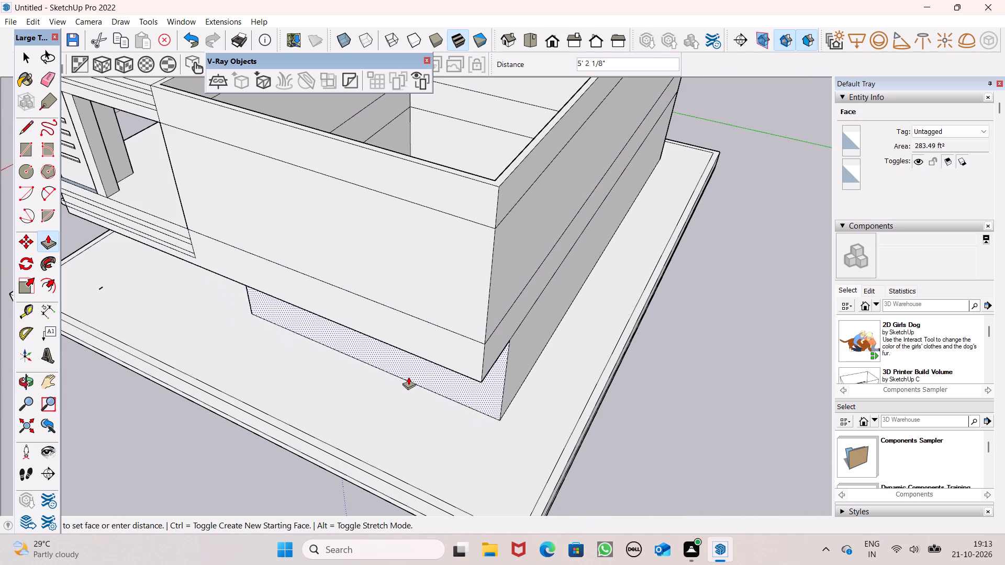
drag(408, 377, 413, 377)
Push the outer band face above the recessed ground-storey side wall 5' 6" inward, flush with that wall.
scroll(433, 369, down, 4)
middle_drag(435, 369, 208, 454)
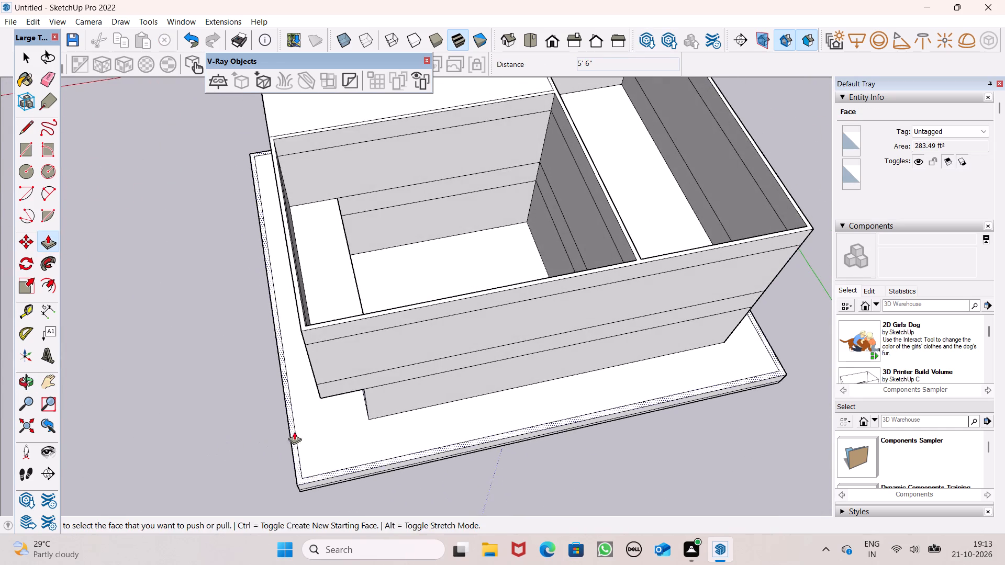
middle_drag(302, 425, 388, 383)
drag(358, 372, 385, 376)
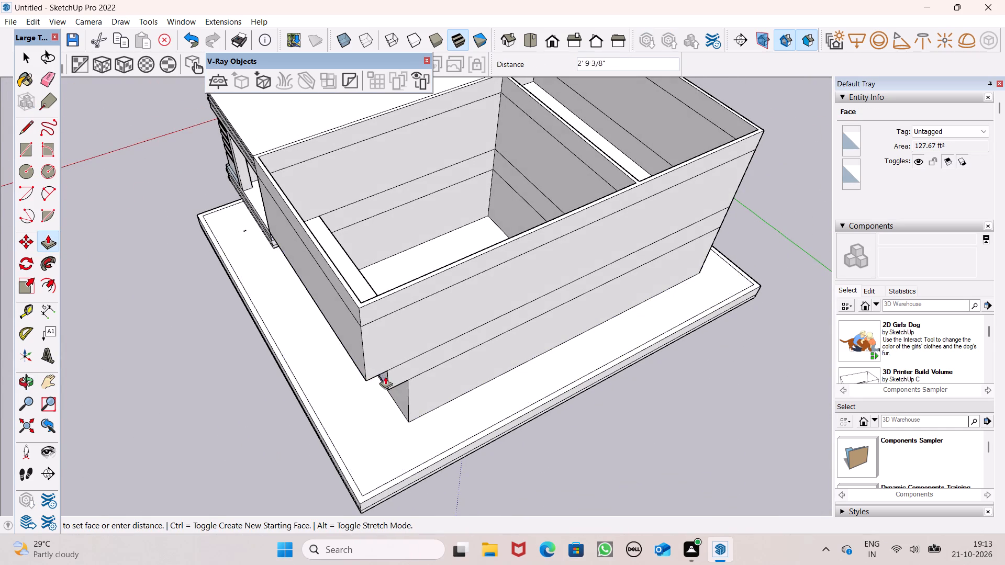
drag(385, 376, 406, 380)
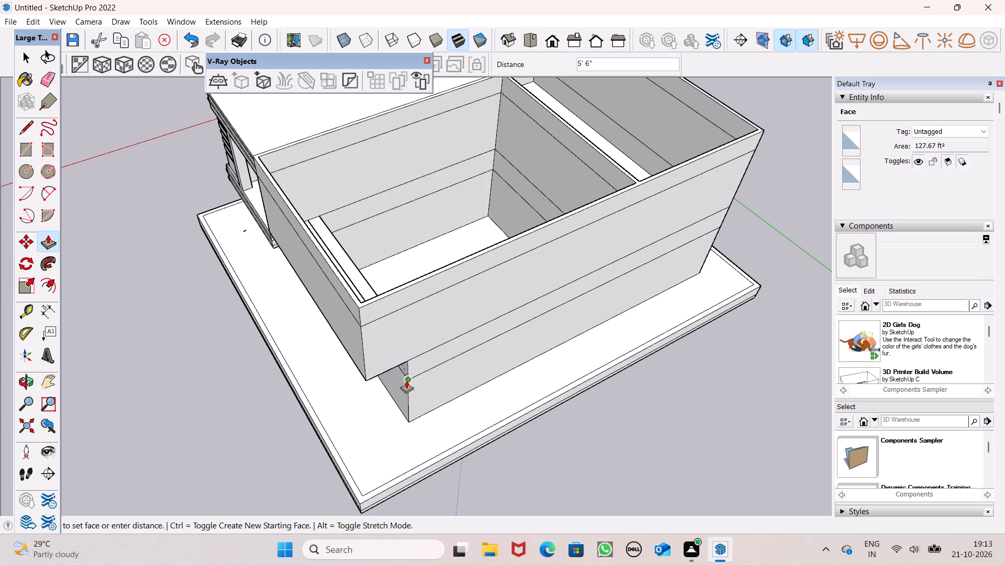
drag(406, 380, 406, 385)
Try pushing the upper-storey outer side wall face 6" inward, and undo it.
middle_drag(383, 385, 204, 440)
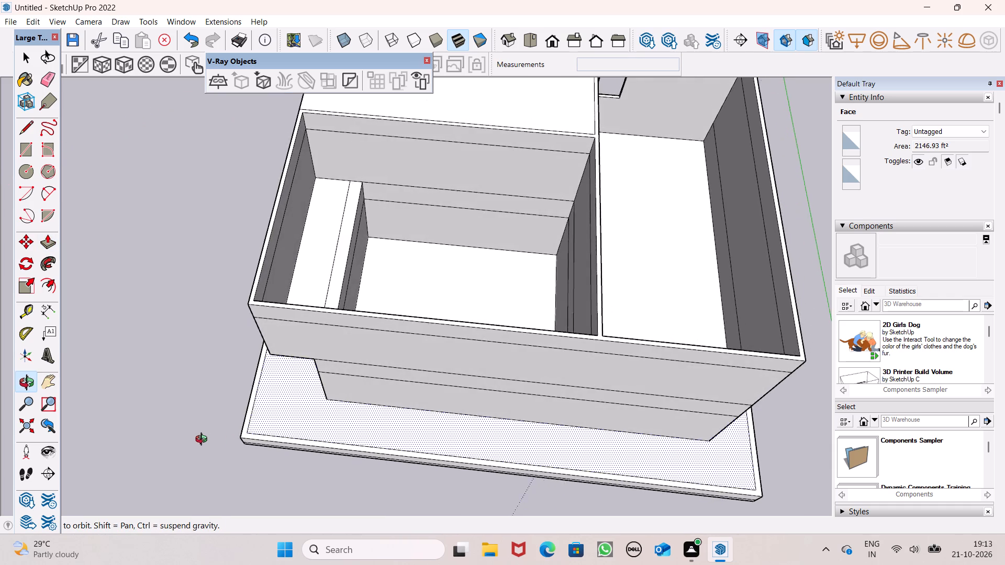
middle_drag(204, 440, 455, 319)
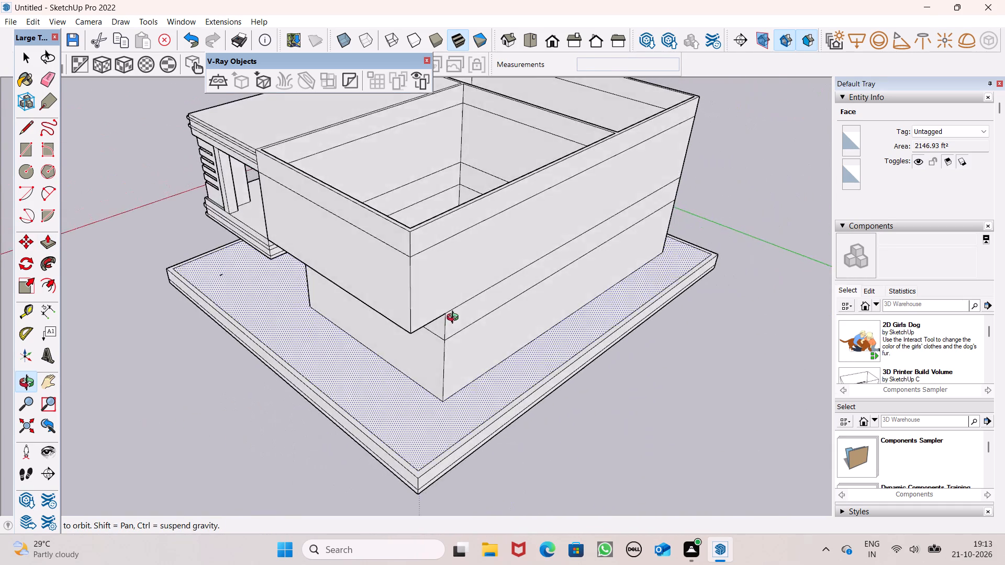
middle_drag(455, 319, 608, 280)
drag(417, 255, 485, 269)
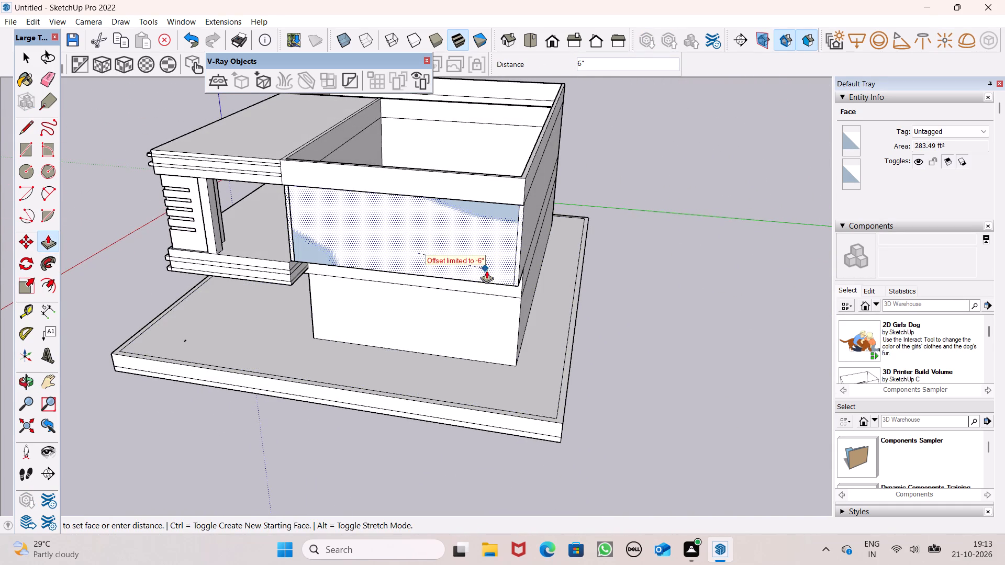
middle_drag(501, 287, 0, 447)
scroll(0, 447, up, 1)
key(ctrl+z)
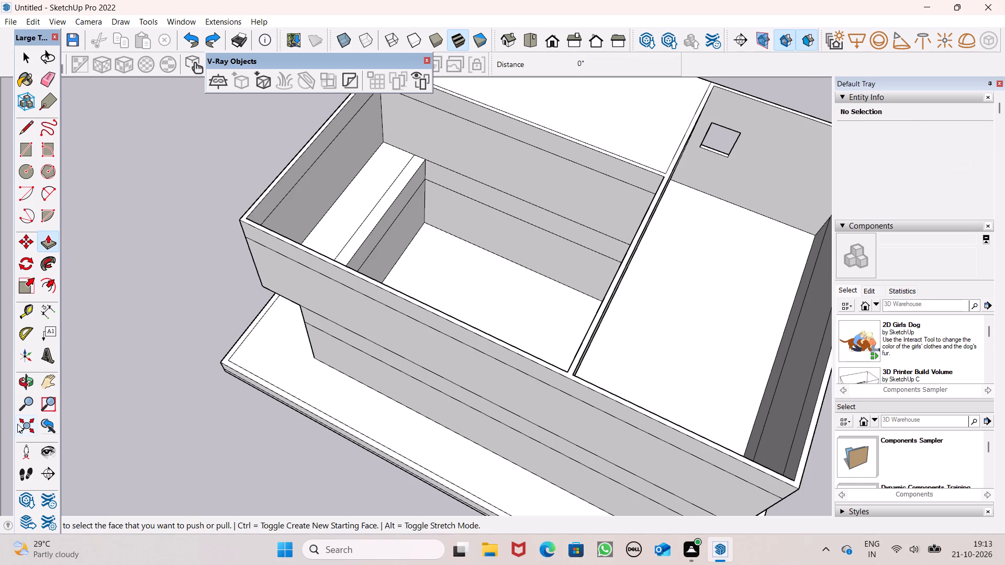
Pull the upper-storey inner side wall face above the ledge 4' 4 1/2" into the large room.
scroll(121, 409, up, 1)
middle_drag(121, 408, 96, 402)
drag(329, 182, 352, 194)
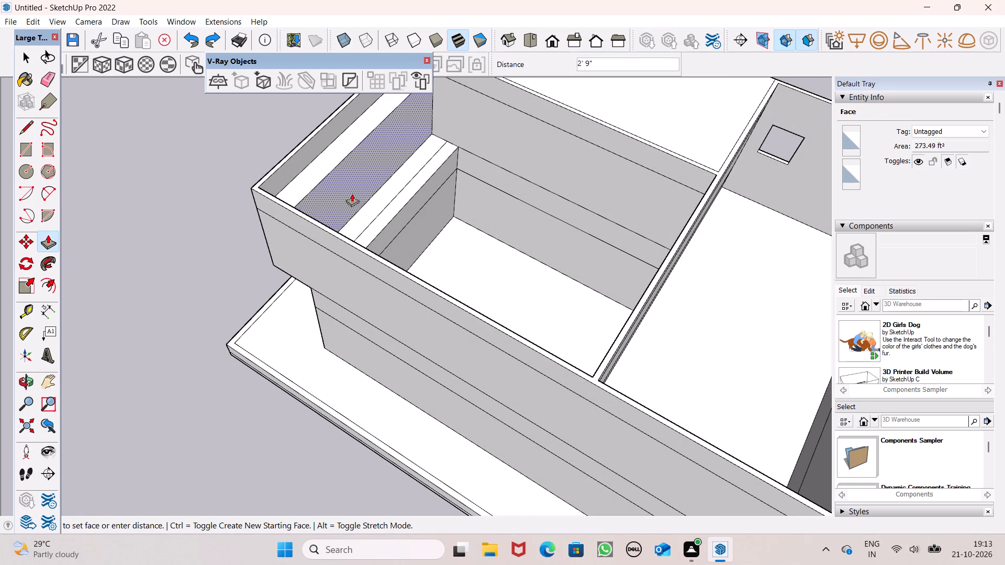
drag(352, 194, 367, 183)
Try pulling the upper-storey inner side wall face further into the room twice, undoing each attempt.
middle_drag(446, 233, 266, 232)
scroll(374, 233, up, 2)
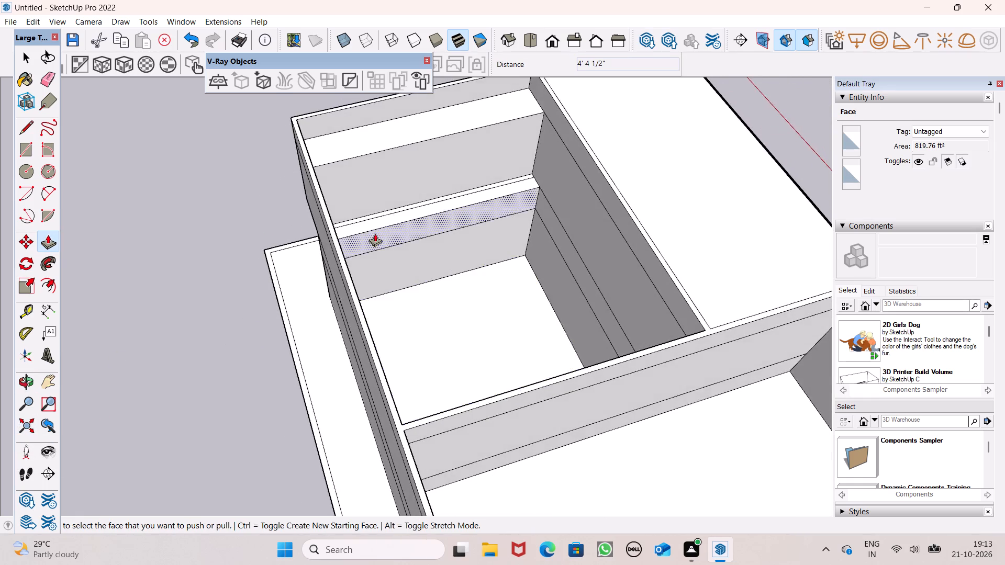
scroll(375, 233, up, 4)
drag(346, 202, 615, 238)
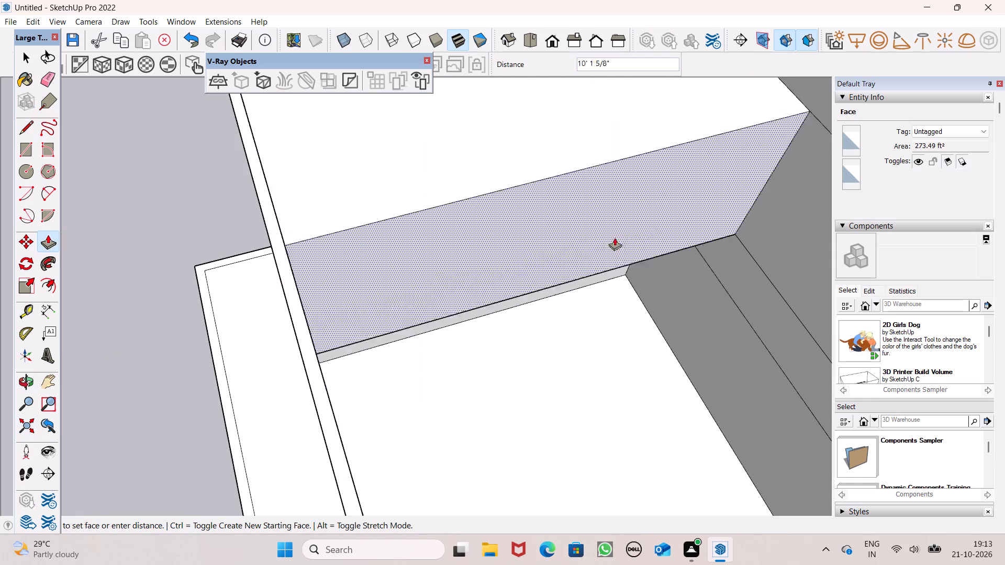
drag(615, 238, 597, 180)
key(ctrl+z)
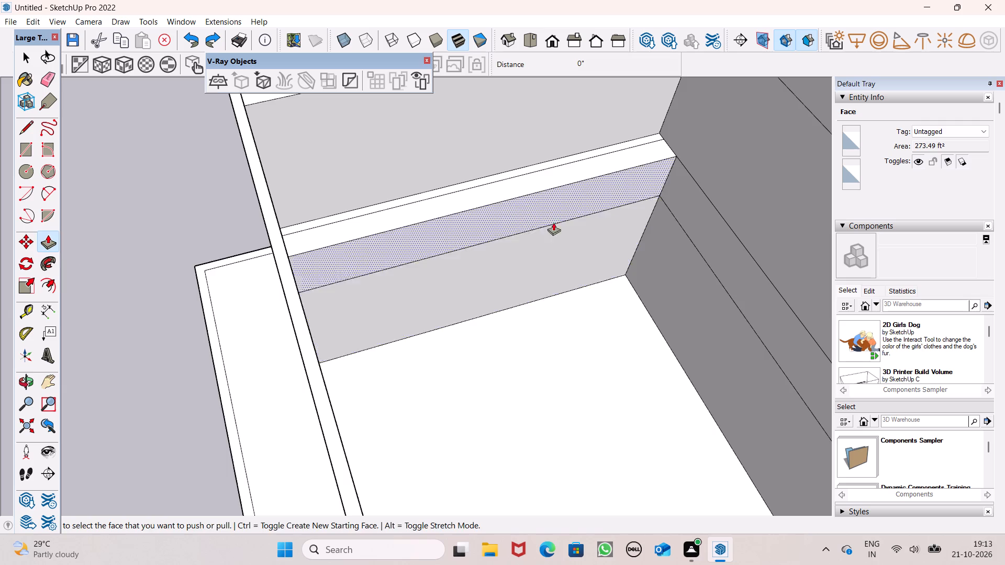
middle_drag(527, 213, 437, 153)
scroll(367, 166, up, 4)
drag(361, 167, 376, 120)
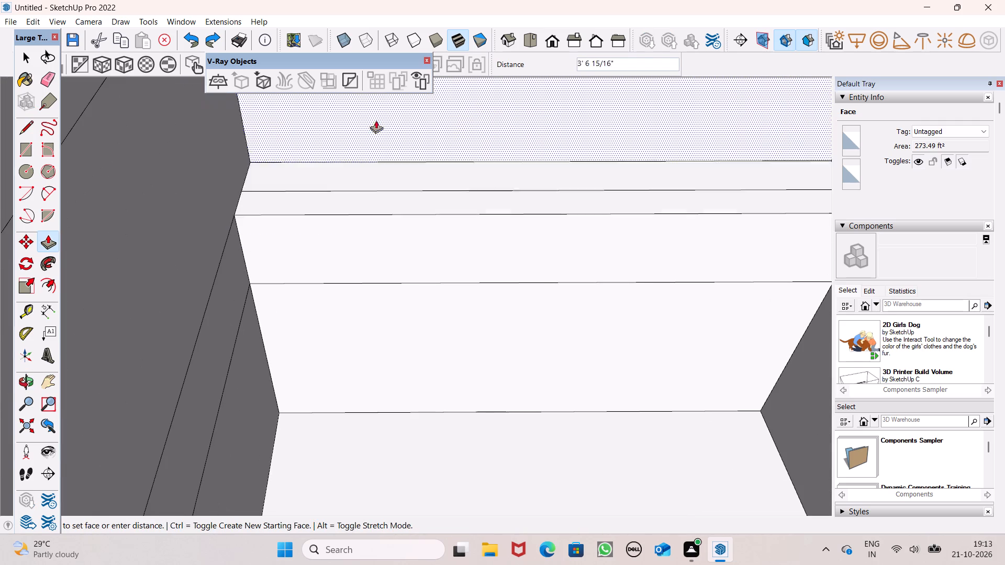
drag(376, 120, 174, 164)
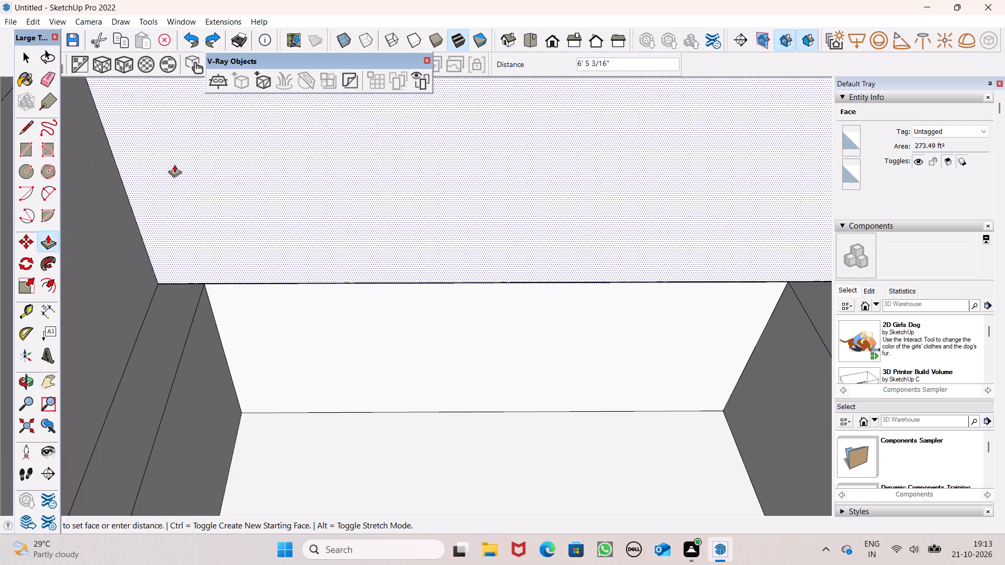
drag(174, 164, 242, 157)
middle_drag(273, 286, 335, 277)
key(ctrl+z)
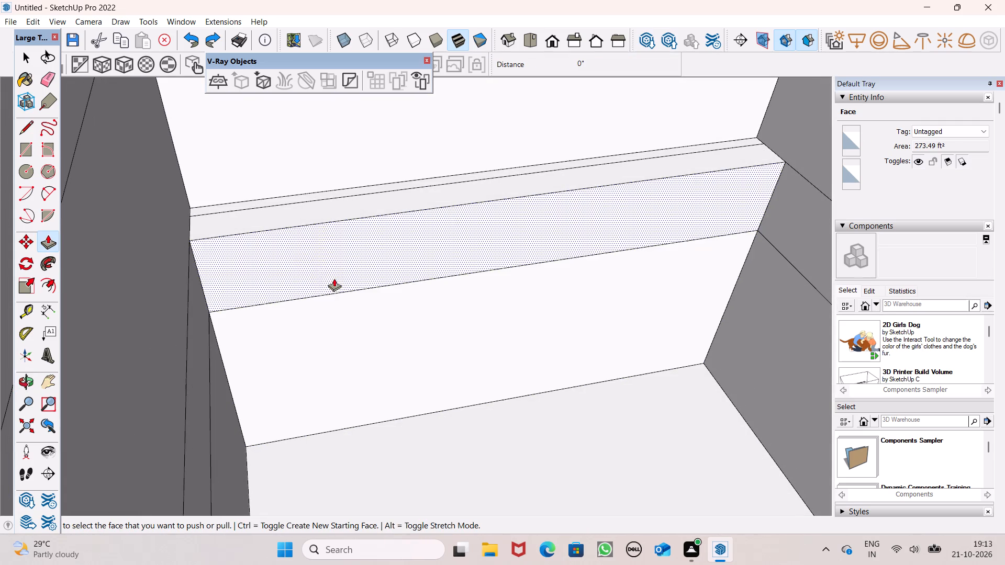
Pull the upper-storey inner side wall face a further 8 1/4" over the ledge.
drag(264, 186, 751, 348)
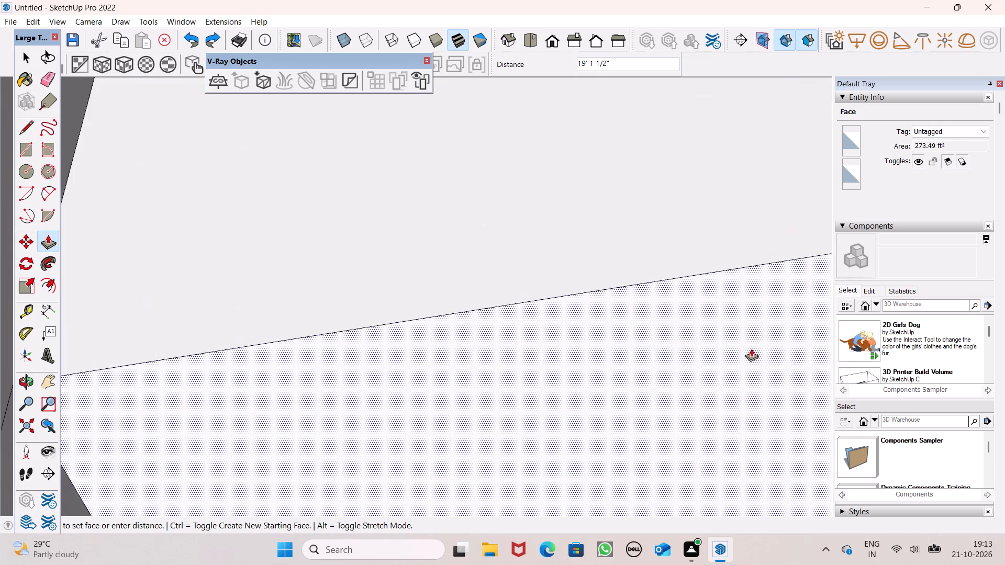
drag(751, 348, 198, 195)
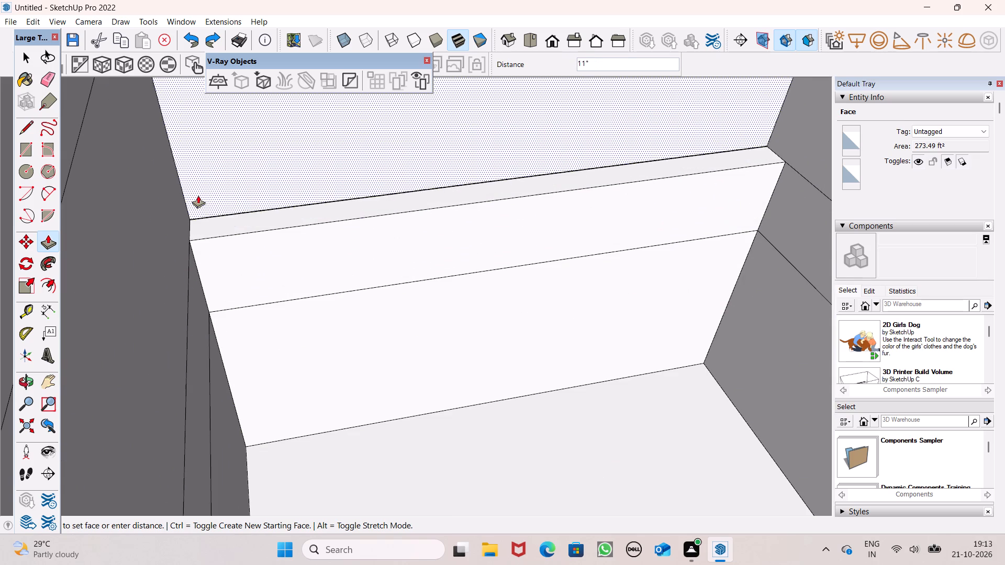
drag(198, 195, 253, 196)
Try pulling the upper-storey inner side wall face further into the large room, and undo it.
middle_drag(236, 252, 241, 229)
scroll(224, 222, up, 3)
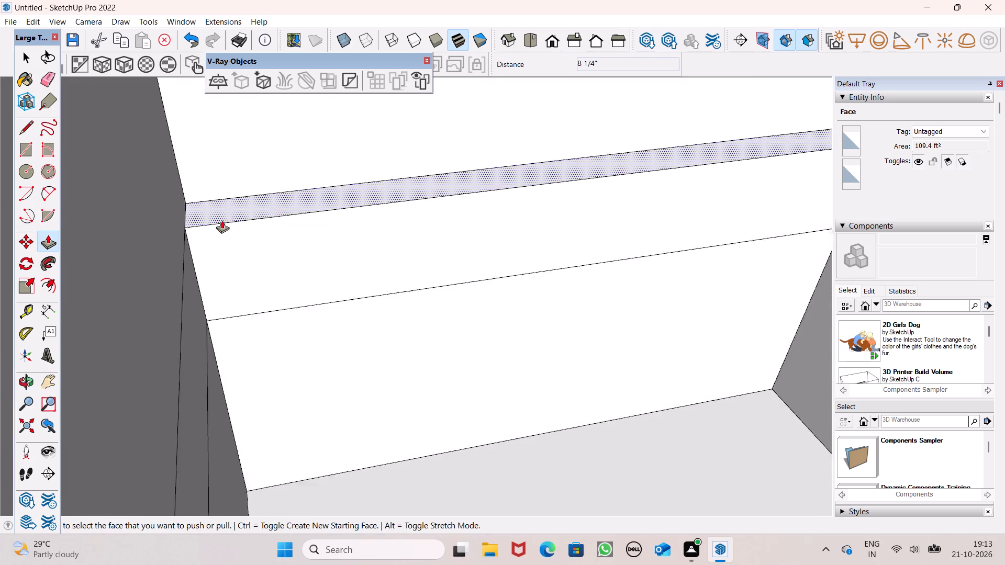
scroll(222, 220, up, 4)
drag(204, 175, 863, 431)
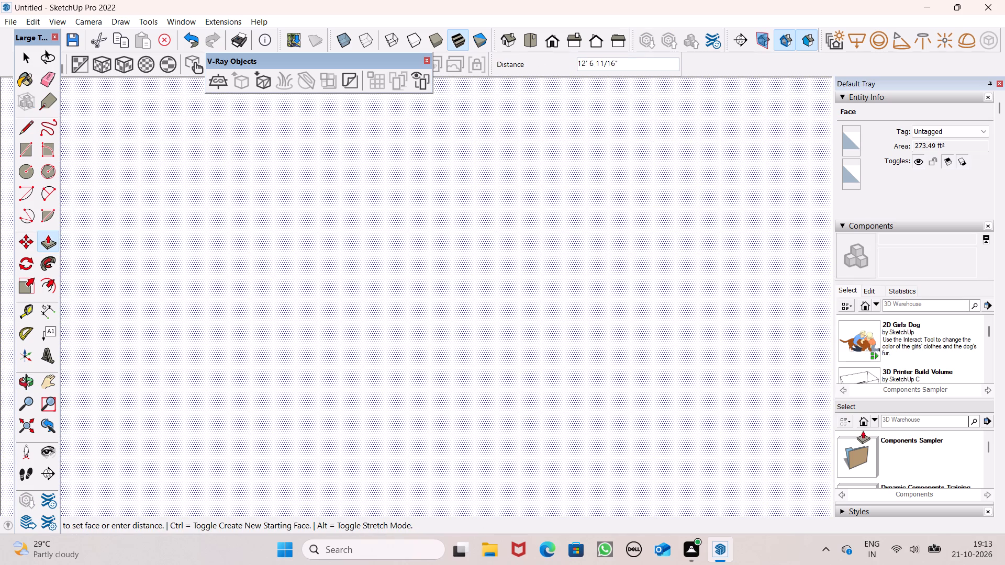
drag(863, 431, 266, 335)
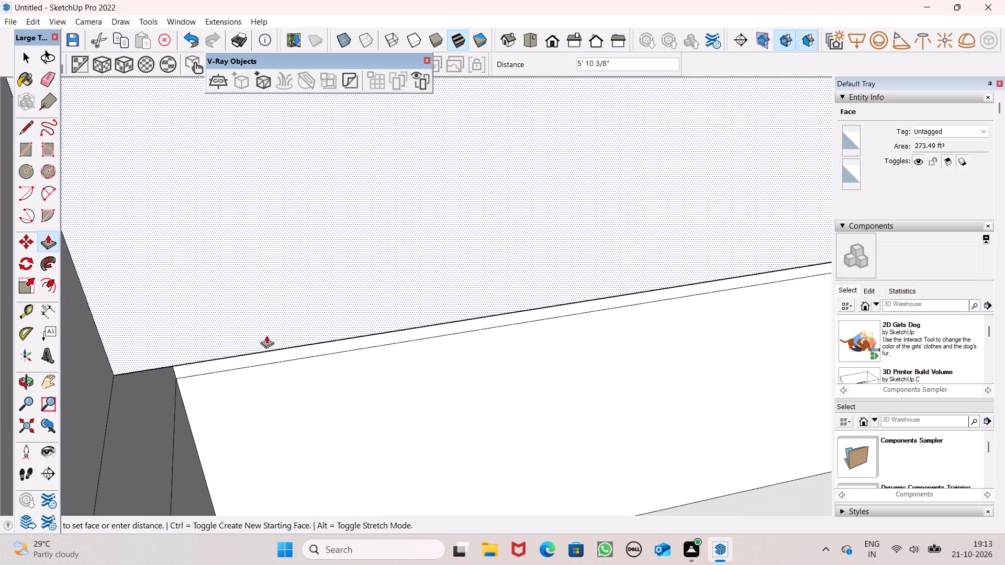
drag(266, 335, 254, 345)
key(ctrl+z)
Pull the upper-storey inner side wall face about 1' 2 11/16" further over the remaining ledge in the large room.
middle_drag(237, 371, 244, 321)
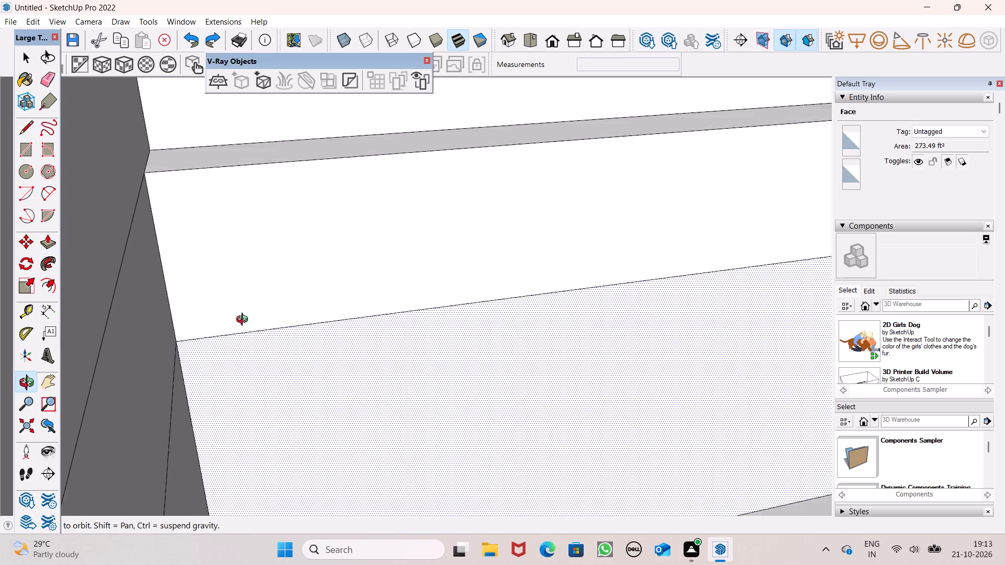
middle_drag(244, 321, 249, 306)
scroll(250, 304, up, 1)
scroll(238, 314, down, 11)
middle_click(267, 321)
scroll(290, 311, down, 13)
scroll(297, 311, down, 20)
scroll(297, 311, down, 7)
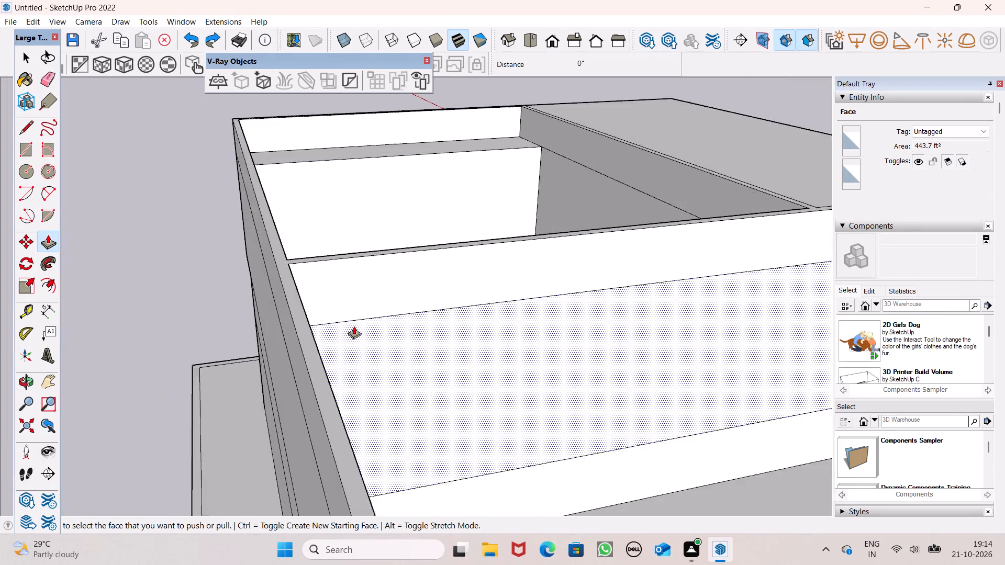
scroll(354, 326, down, 8)
middle_drag(414, 336, 206, 423)
scroll(361, 368, down, 6)
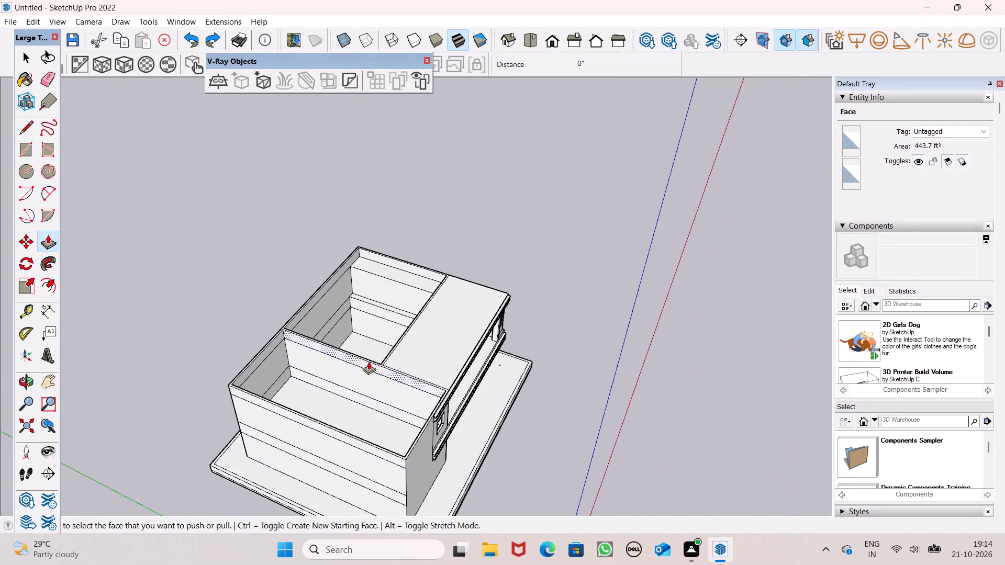
middle_drag(392, 352, 620, 336)
scroll(356, 342, up, 8)
middle_drag(338, 323, 389, 368)
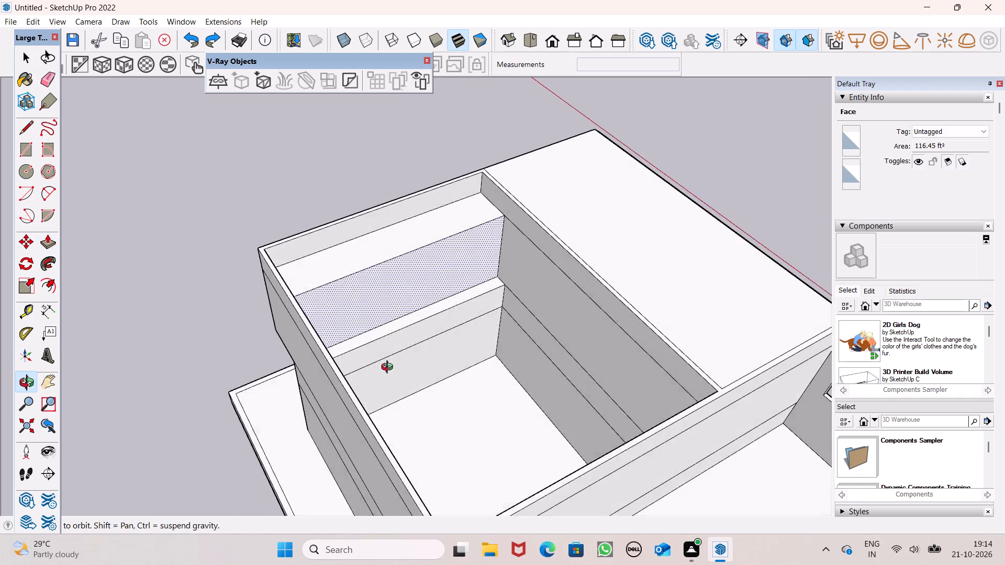
middle_drag(389, 368, 393, 368)
scroll(395, 364, up, 7)
drag(299, 305, 278, 339)
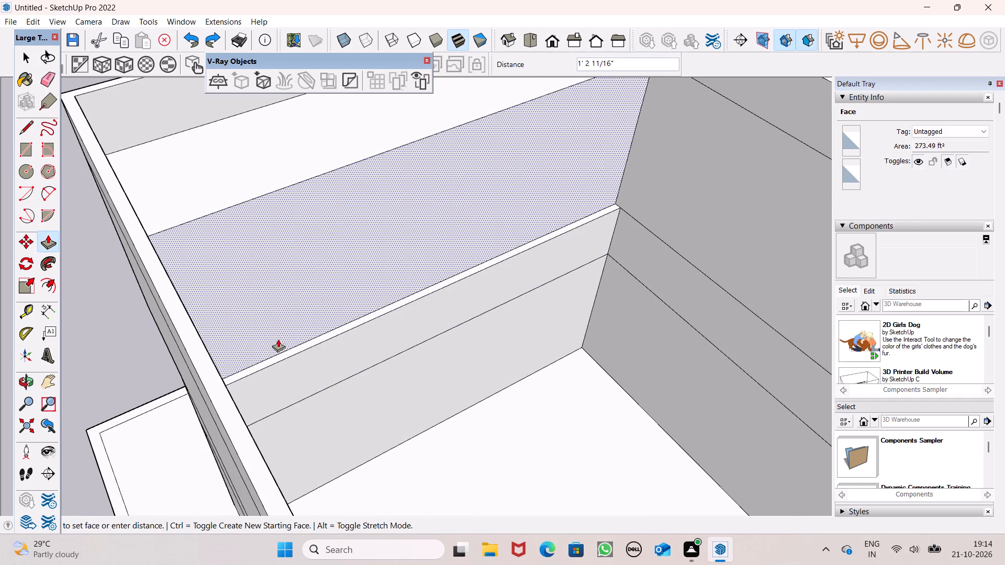
drag(278, 339, 276, 347)
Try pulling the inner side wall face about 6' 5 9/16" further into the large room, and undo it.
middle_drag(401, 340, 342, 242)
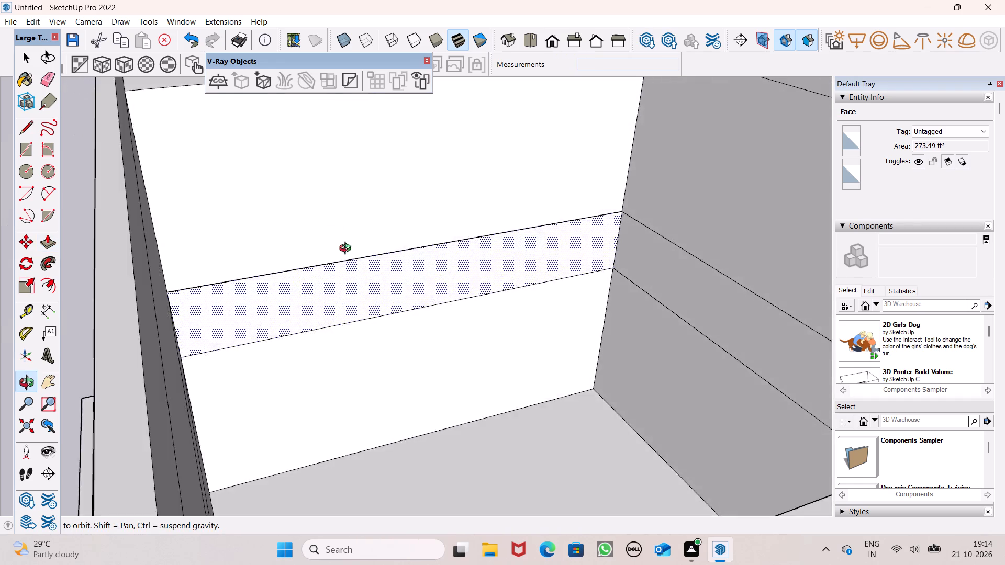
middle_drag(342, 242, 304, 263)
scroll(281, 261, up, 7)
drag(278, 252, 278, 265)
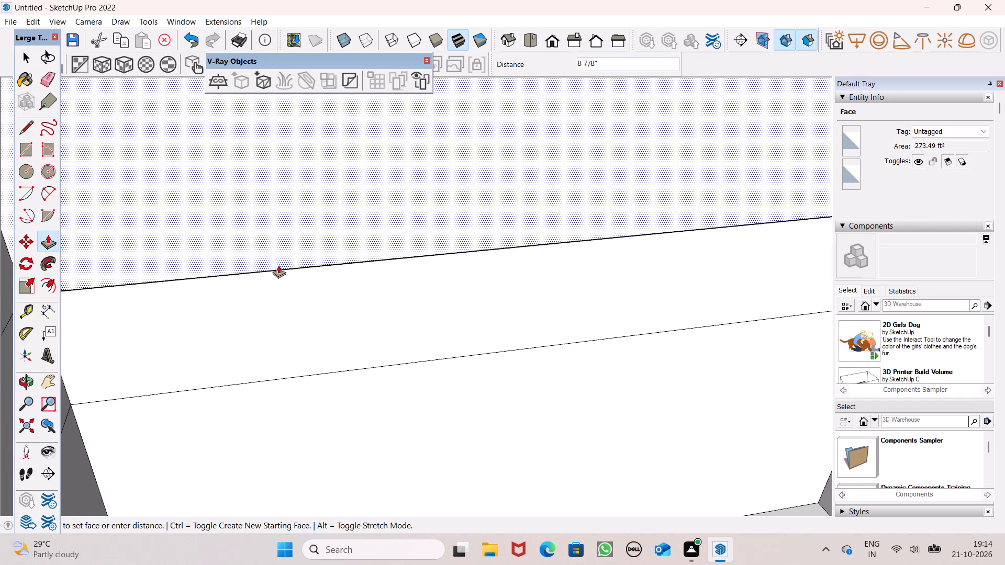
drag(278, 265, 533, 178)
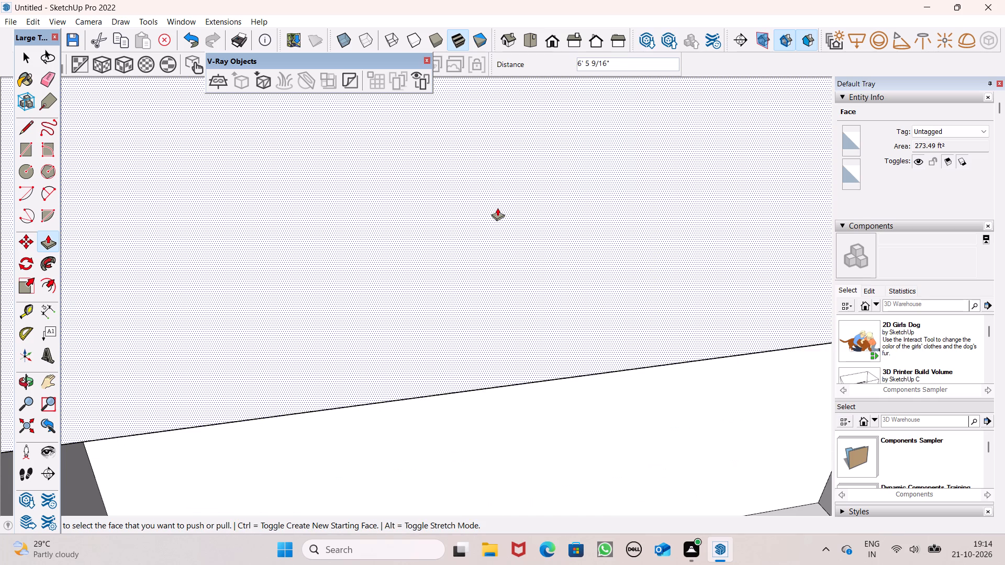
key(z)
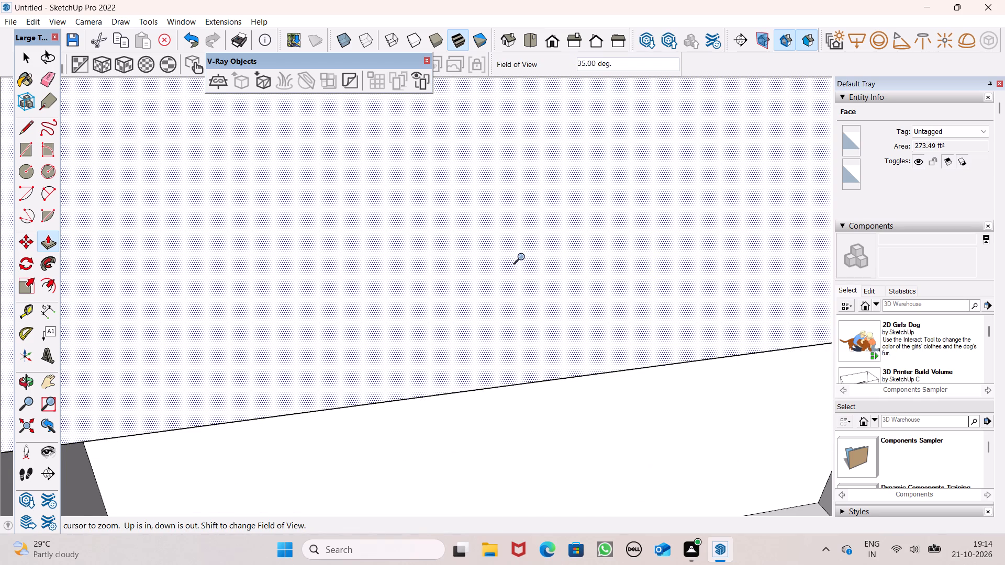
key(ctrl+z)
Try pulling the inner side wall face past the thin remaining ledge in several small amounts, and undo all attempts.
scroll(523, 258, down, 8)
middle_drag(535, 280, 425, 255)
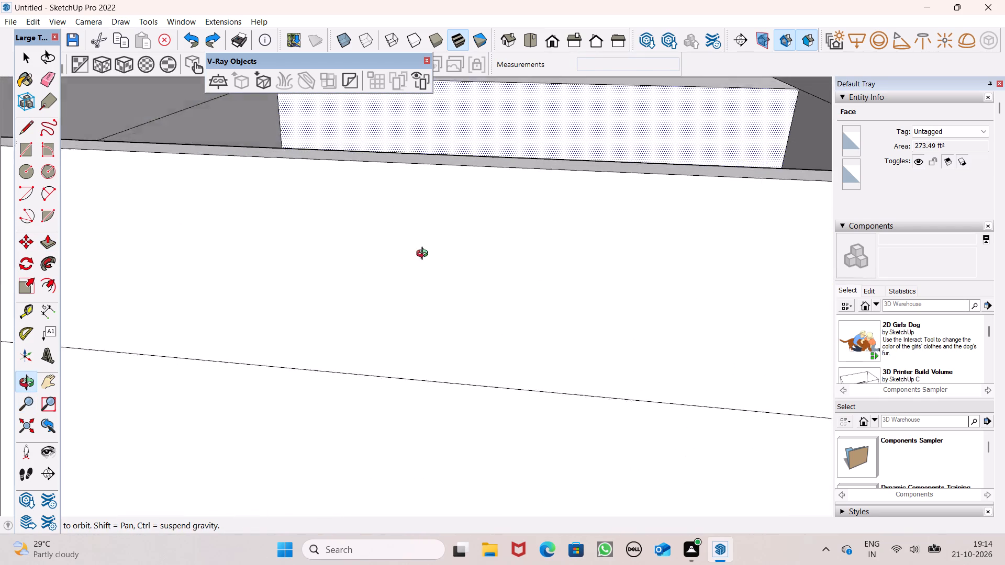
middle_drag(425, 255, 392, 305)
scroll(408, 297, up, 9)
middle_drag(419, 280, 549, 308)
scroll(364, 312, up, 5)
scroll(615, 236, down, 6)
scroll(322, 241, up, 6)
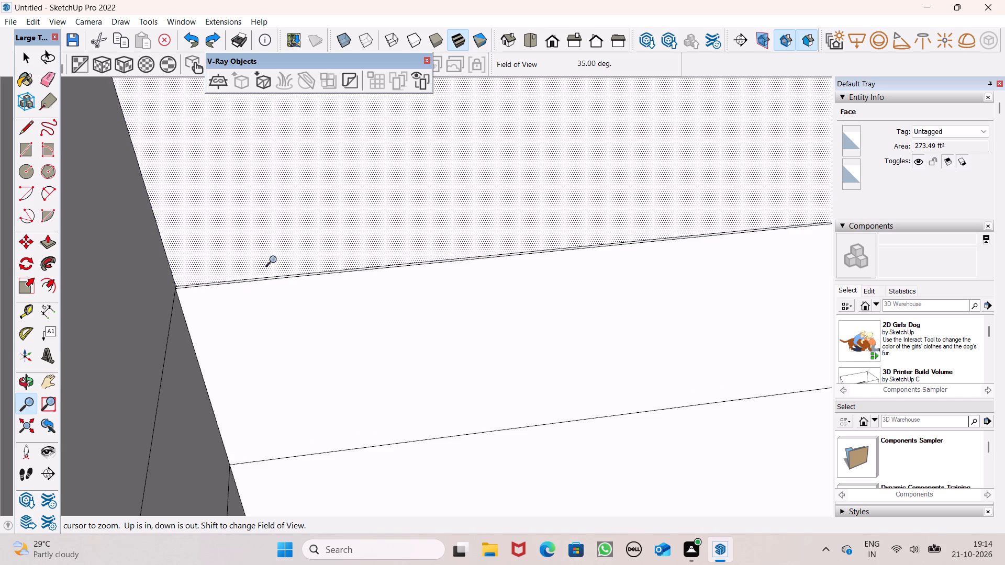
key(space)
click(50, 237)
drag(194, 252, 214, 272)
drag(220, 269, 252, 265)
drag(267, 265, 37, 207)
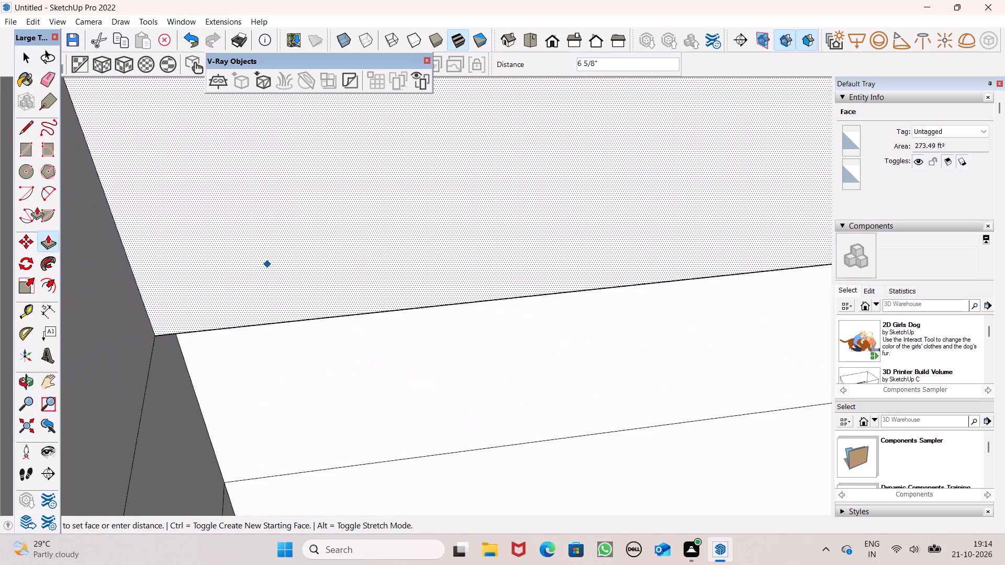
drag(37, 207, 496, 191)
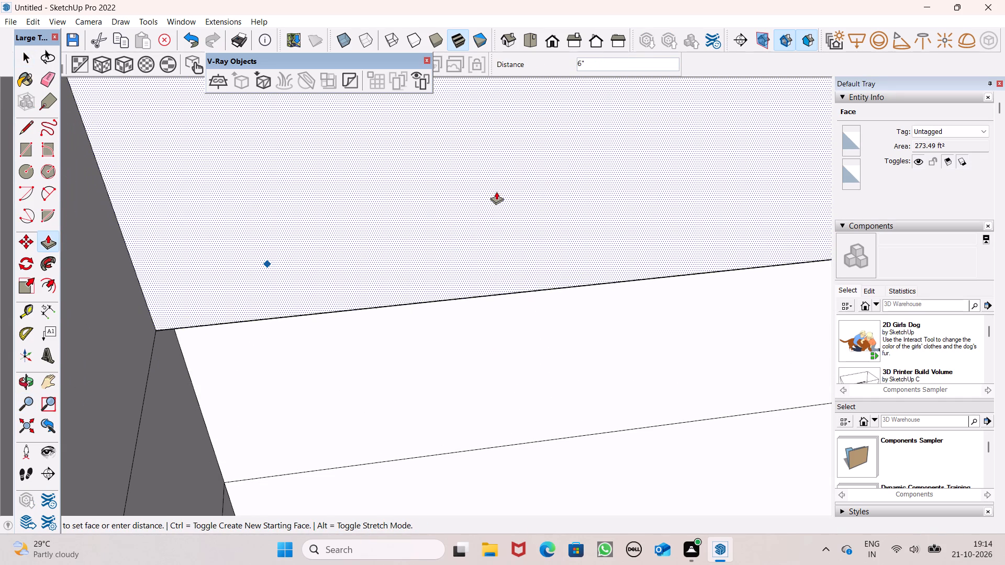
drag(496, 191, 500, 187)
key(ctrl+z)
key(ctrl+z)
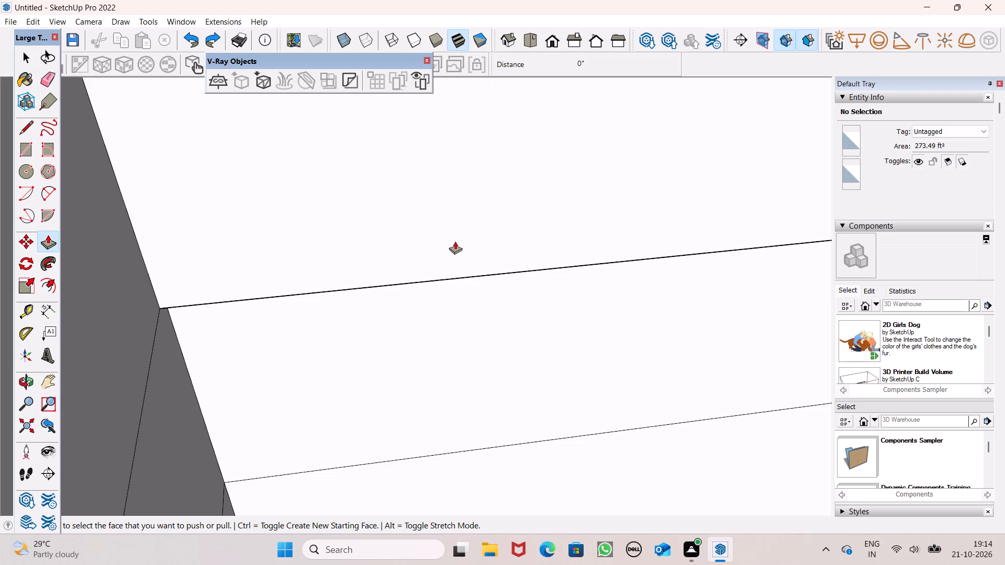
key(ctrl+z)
Pull the inner side wall face 1/2" flush with the band face below it.
middle_drag(331, 323, 313, 300)
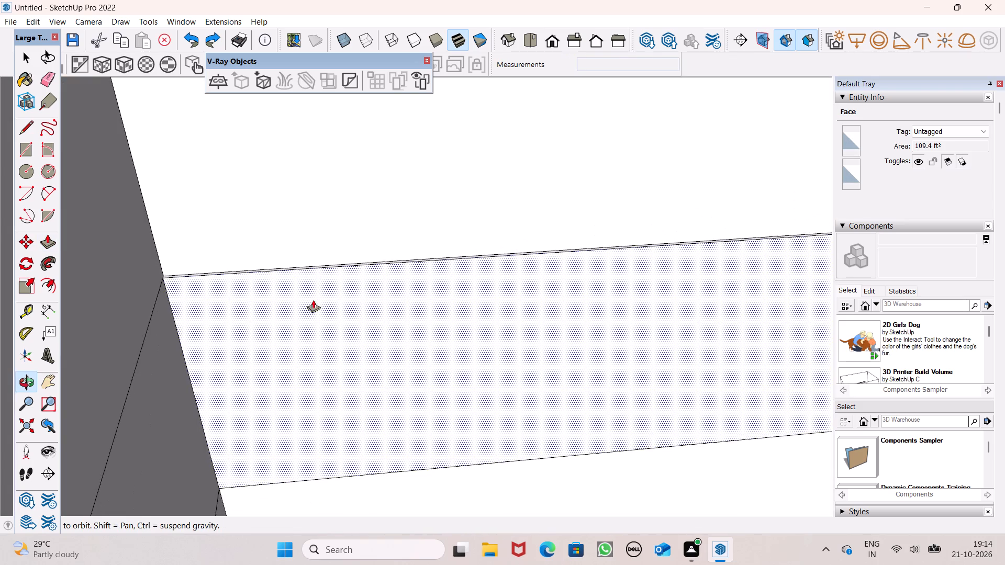
middle_drag(313, 300, 317, 300)
scroll(205, 297, up, 8)
scroll(140, 265, up, 8)
drag(97, 211, 252, 280)
Pull the side parapet's inner face about 7' 9 7/8" over the upper ledge, flush with the wall face below.
scroll(224, 257, down, 17)
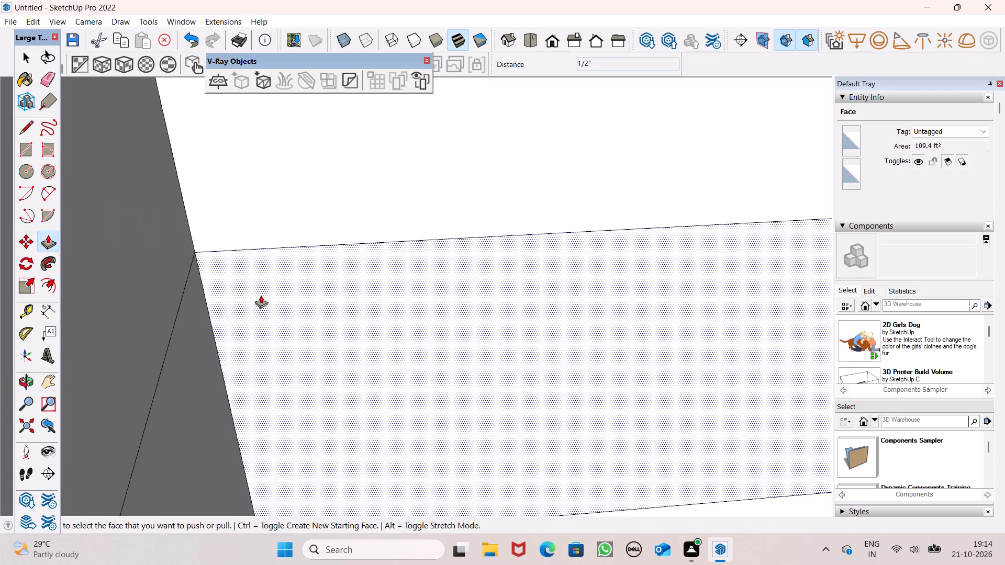
scroll(261, 295, down, 3)
scroll(266, 307, up, 1)
scroll(266, 307, down, 19)
middle_drag(430, 270, 466, 315)
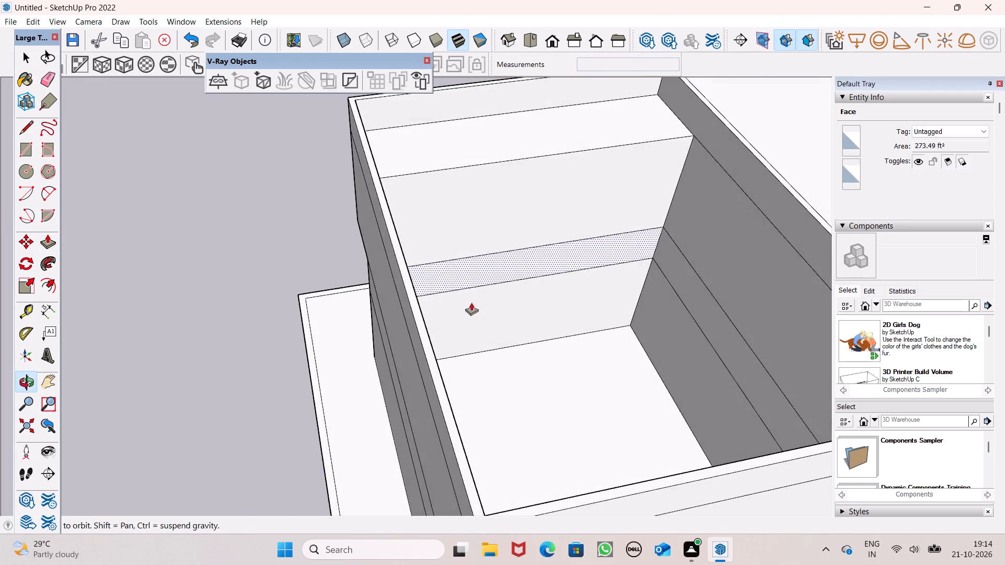
scroll(467, 310, down, 4)
scroll(467, 314, up, 1)
scroll(467, 314, down, 1)
scroll(442, 188, up, 6)
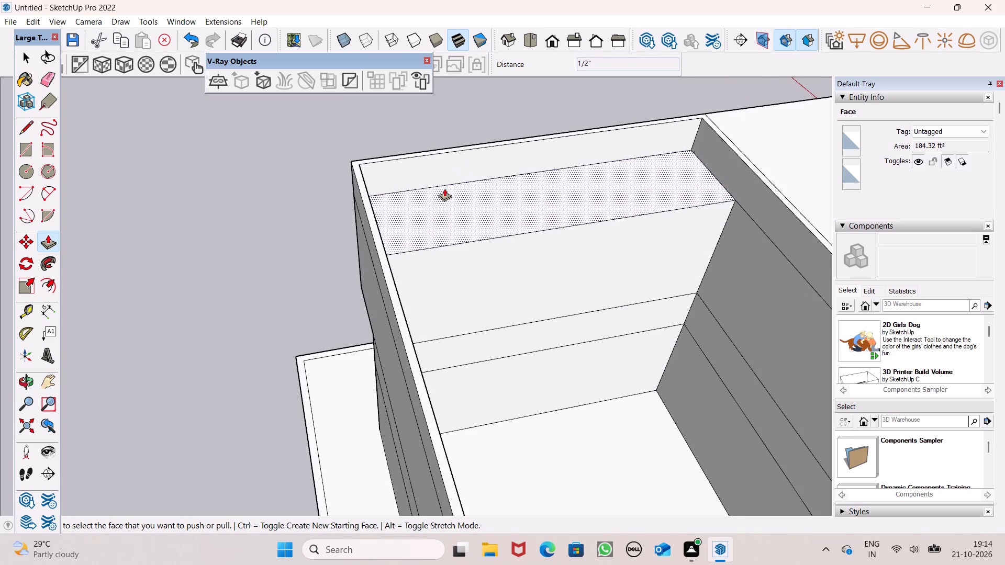
drag(448, 172, 471, 251)
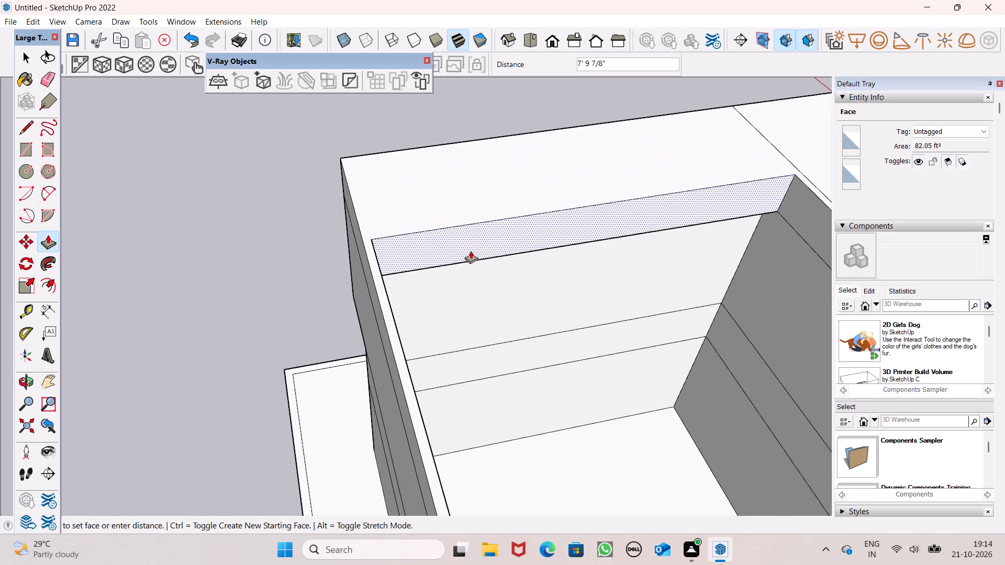
drag(471, 251, 437, 256)
Push the upper-storey outer side wall face 5' 6" inward beneath the roof parapet band.
middle_drag(393, 256, 833, 160)
scroll(409, 222, down, 4)
middle_drag(382, 263, 617, 183)
drag(548, 186, 559, 196)
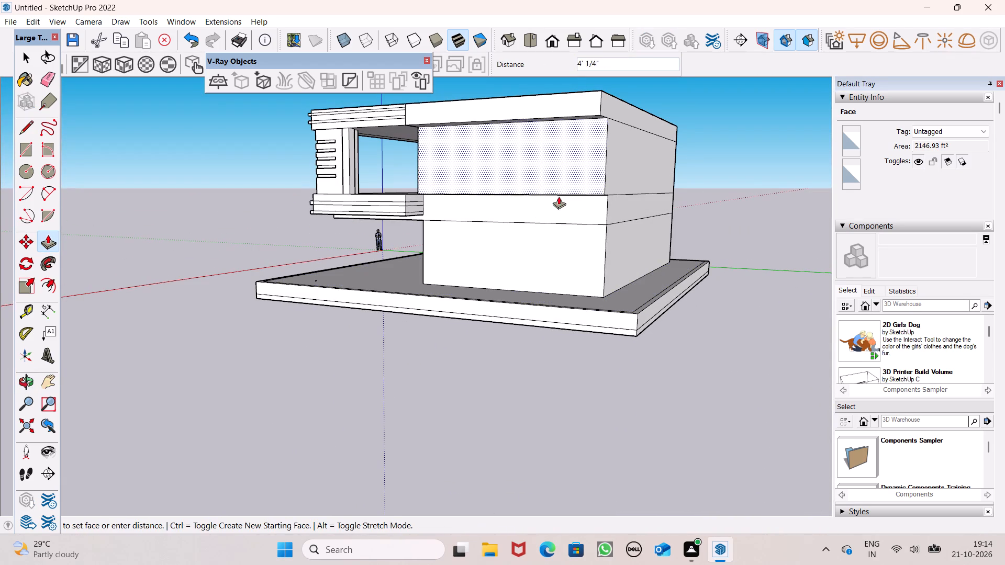
drag(559, 196, 586, 218)
Pull the floor-level side band outward to the end of the front band strips, and undo the extra 1 1/8" pull.
middle_drag(556, 195, 565, 216)
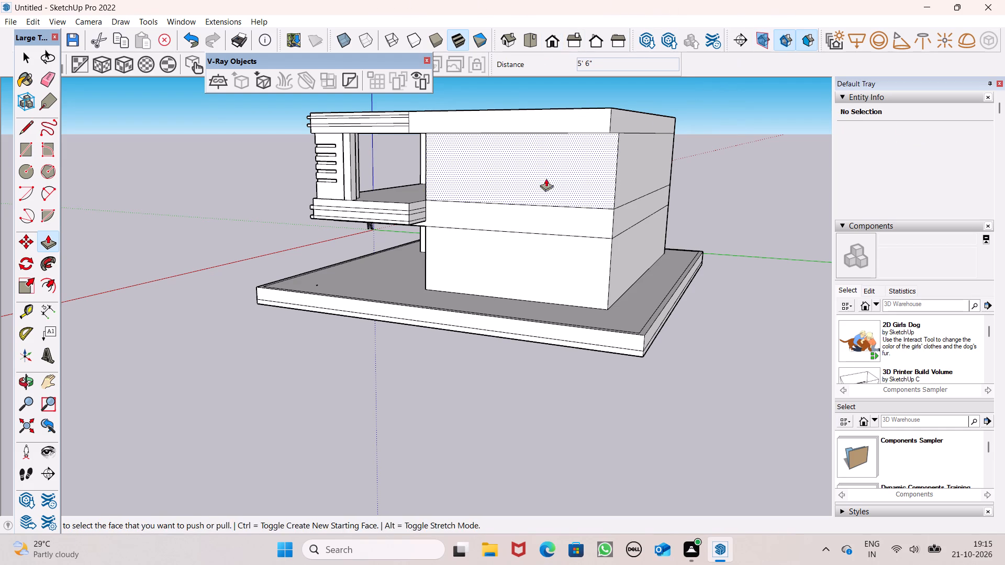
middle_drag(546, 178, 658, 248)
scroll(471, 261, up, 6)
middle_drag(464, 251, 300, 295)
scroll(452, 257, up, 4)
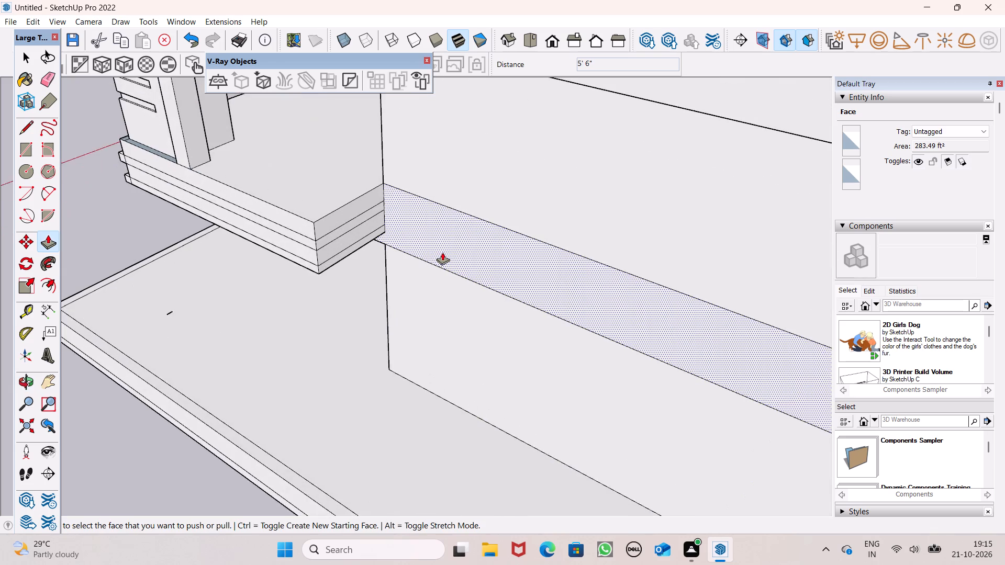
drag(442, 252, 308, 253)
click(307, 253)
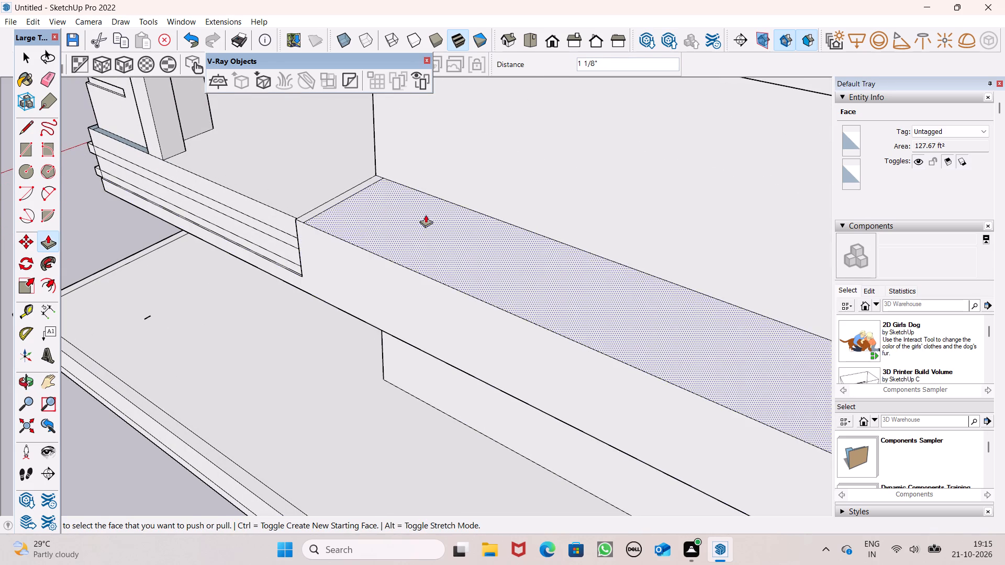
scroll(426, 214, down, 10)
key(ctrl+z)
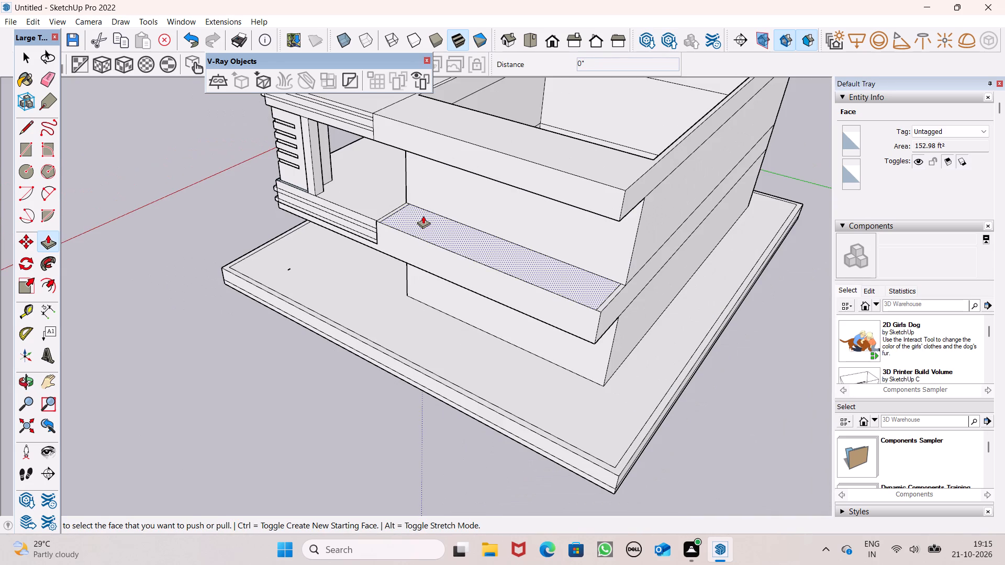
Examine the side elevation with its projecting floor band, parapet band and recessed walls from several angles.
ctrl+middle_drag(449, 227, 520, 210)
scroll(398, 224, up, 7)
middle_click(397, 224)
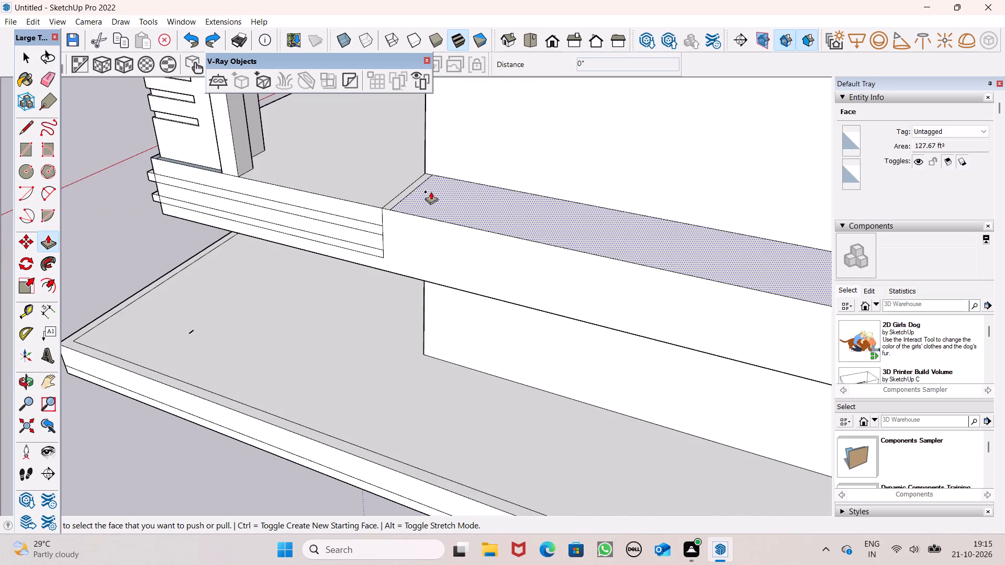
scroll(444, 218, down, 9)
middle_drag(456, 200, 386, 134)
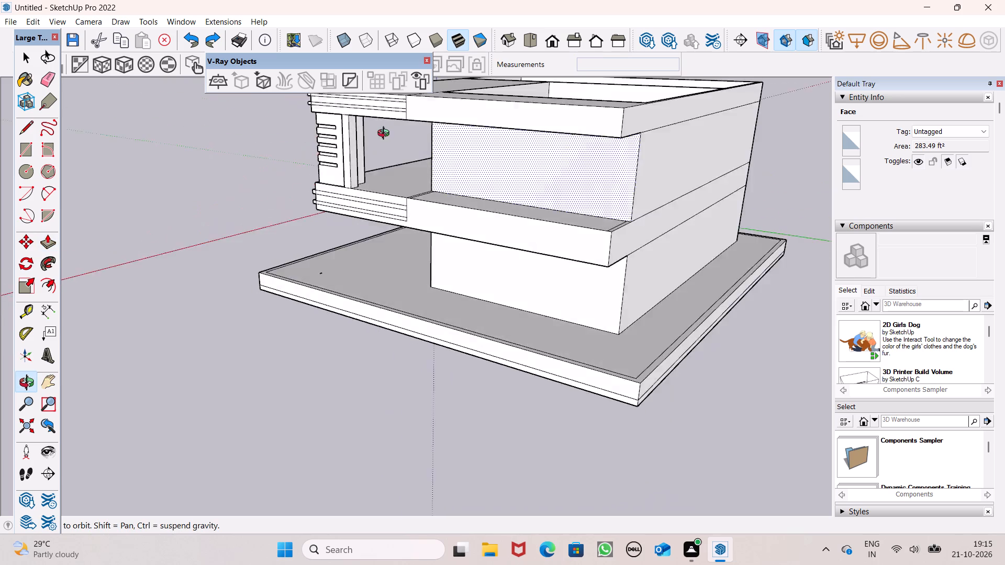
middle_drag(386, 134, 572, 141)
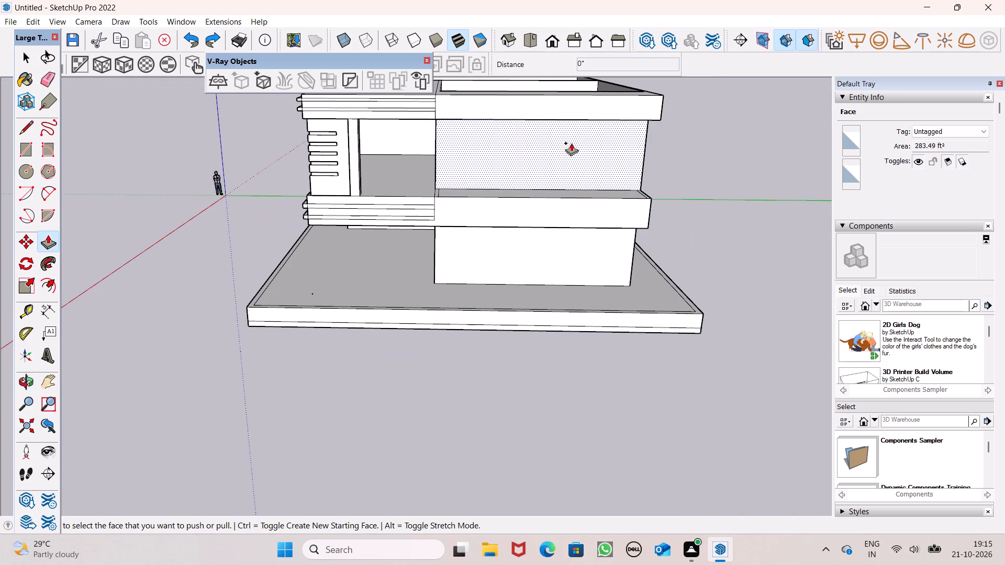
scroll(461, 170, down, 3)
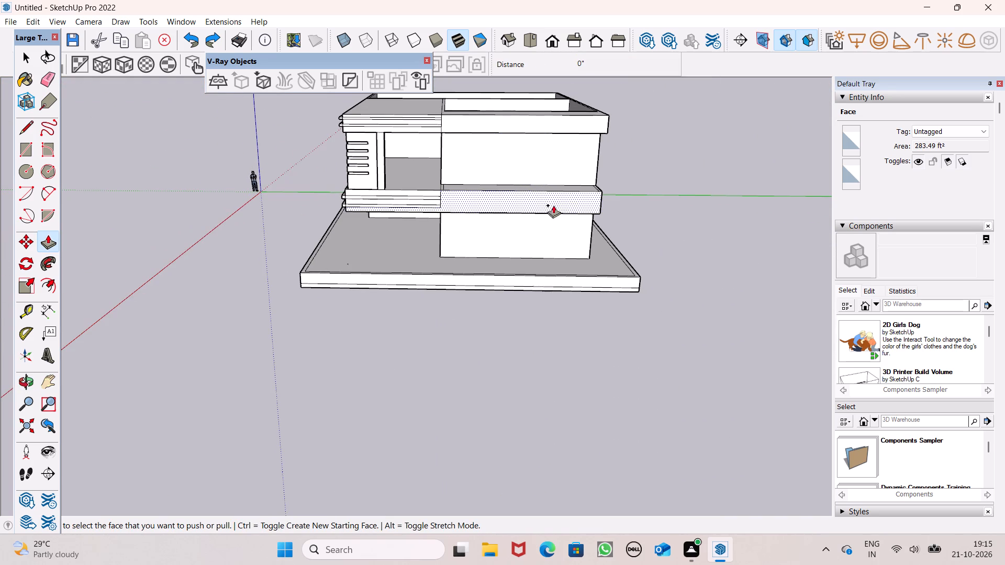
key(space)
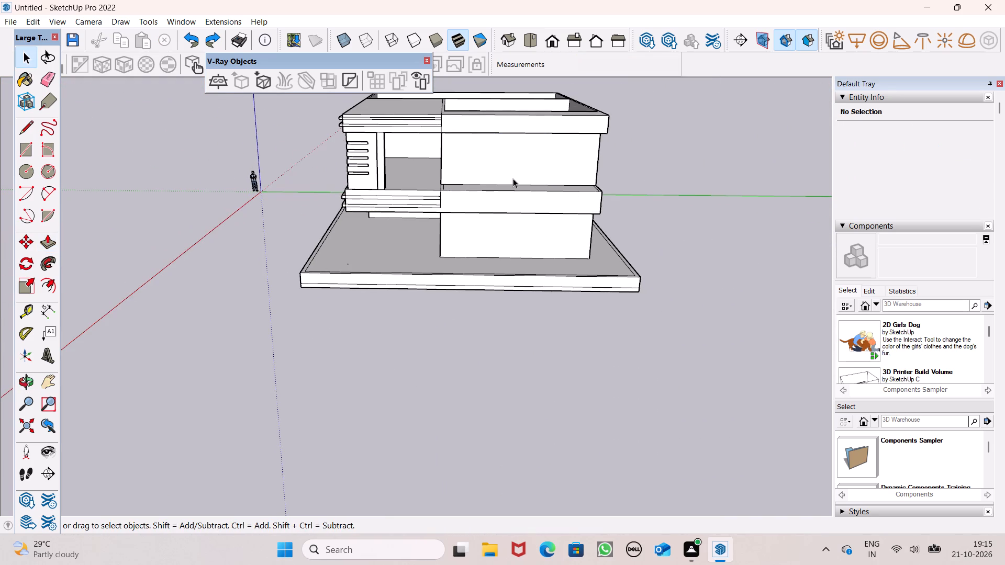
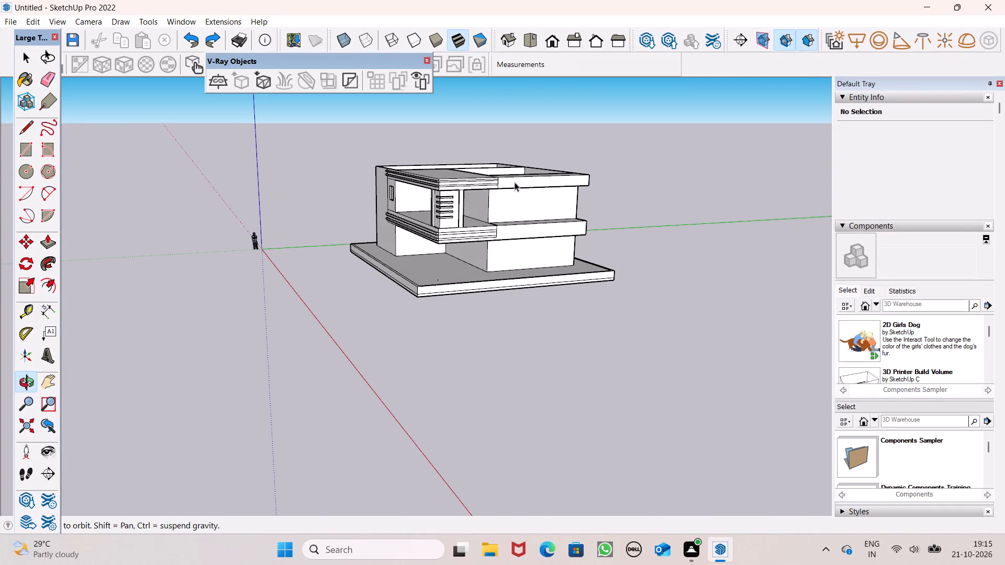
Erase the seam lines across the floor-level side ledge where its top meets the balcony floor, undoing the erasure that removes band faces.
middle_drag(515, 185, 418, 336)
scroll(496, 309, up, 14)
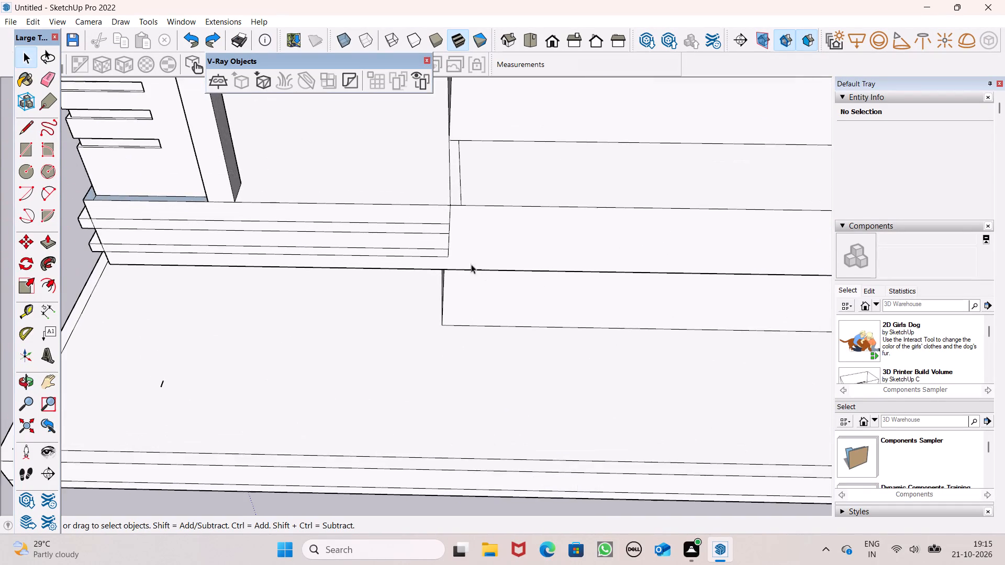
scroll(421, 240, up, 6)
scroll(418, 199, down, 5)
middle_drag(542, 227, 452, 244)
scroll(452, 244, up, 1)
scroll(451, 219, down, 6)
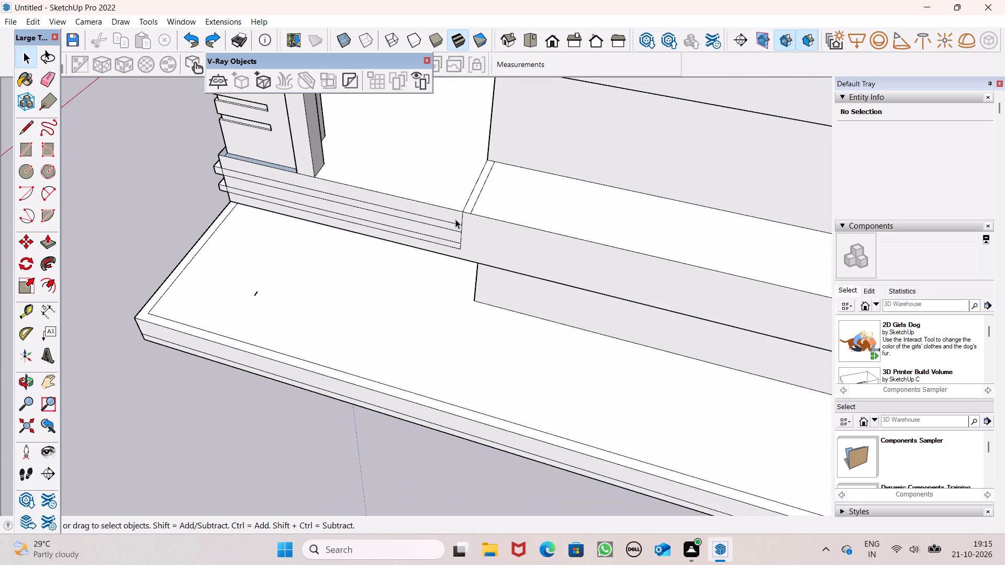
scroll(455, 219, down, 4)
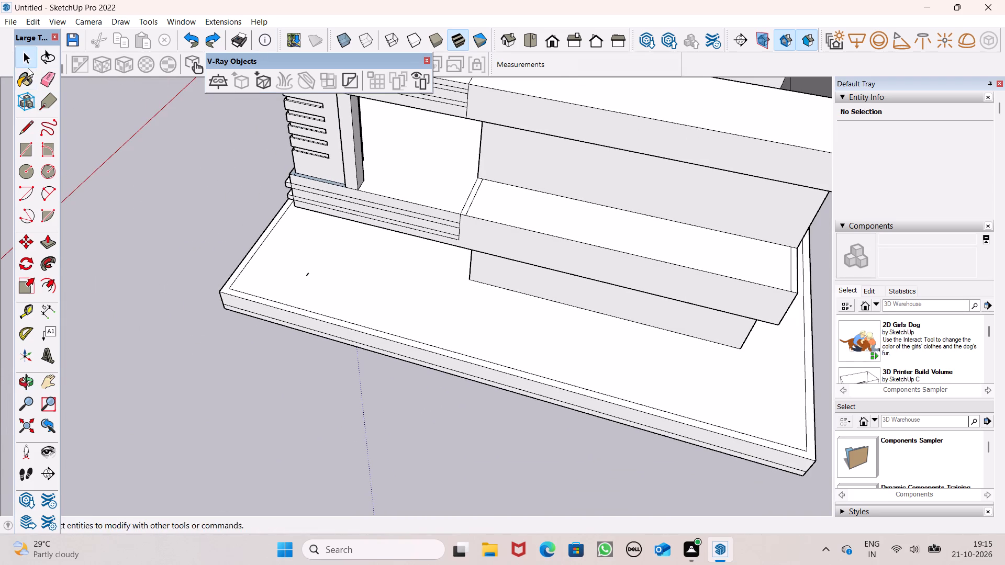
scroll(230, 167, down, 3)
middle_drag(260, 172, 339, 49)
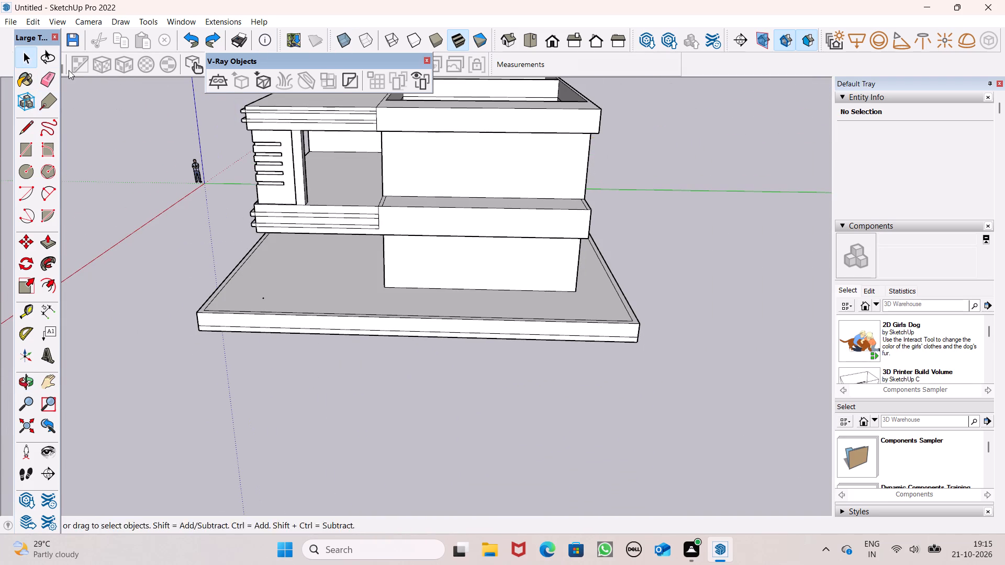
click(49, 75)
scroll(326, 73, down, 1)
middle_drag(349, 75, 344, 127)
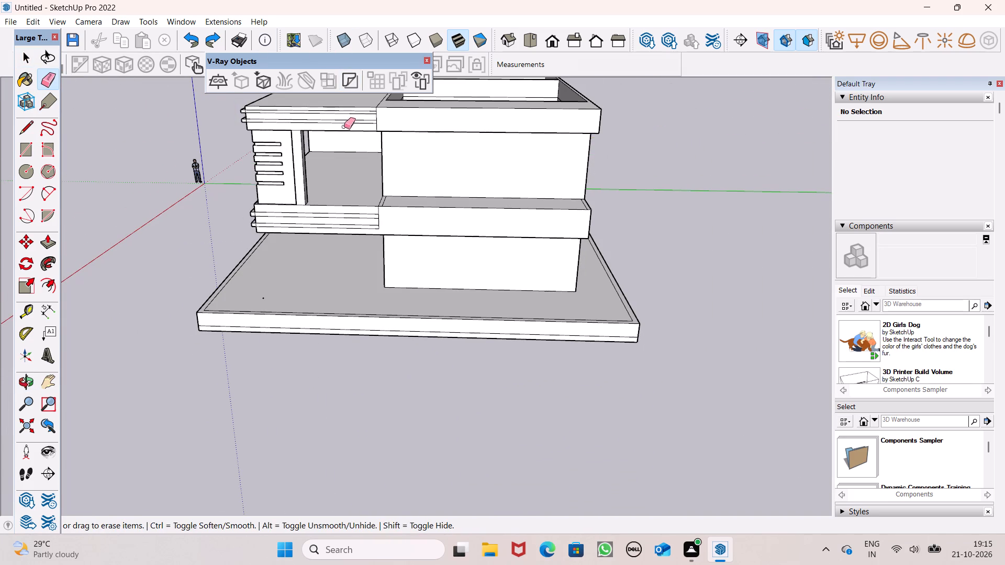
middle_drag(344, 127, 269, 217)
scroll(392, 201, up, 3)
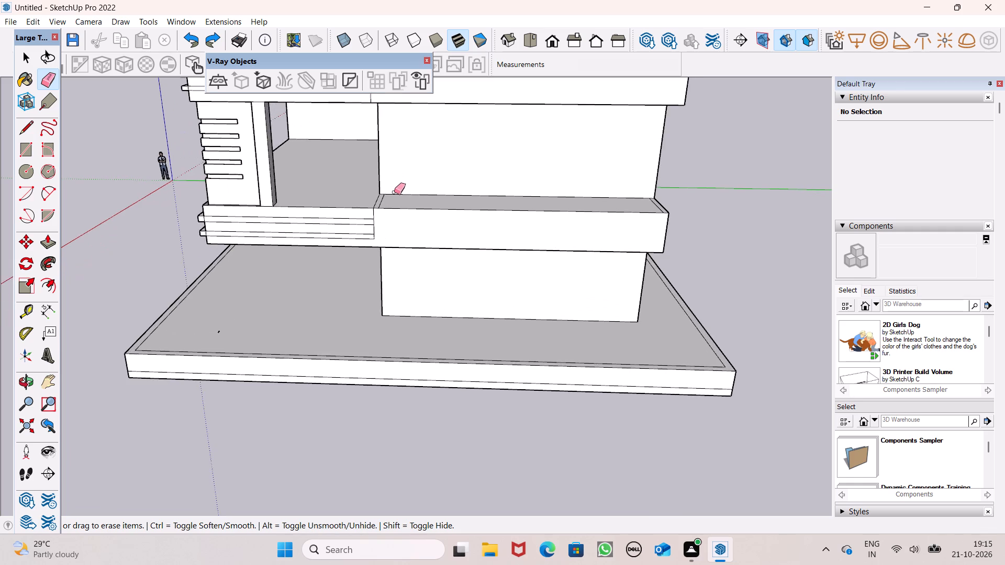
scroll(396, 188, down, 2)
middle_drag(403, 191, 369, 247)
scroll(367, 240, up, 4)
drag(365, 222, 377, 217)
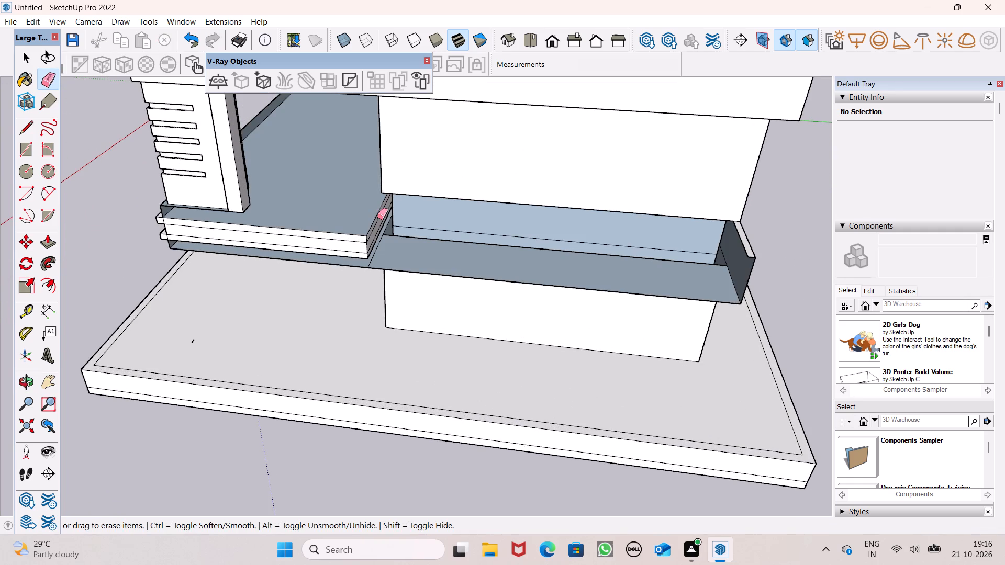
key(ctrl+z)
drag(365, 213, 376, 213)
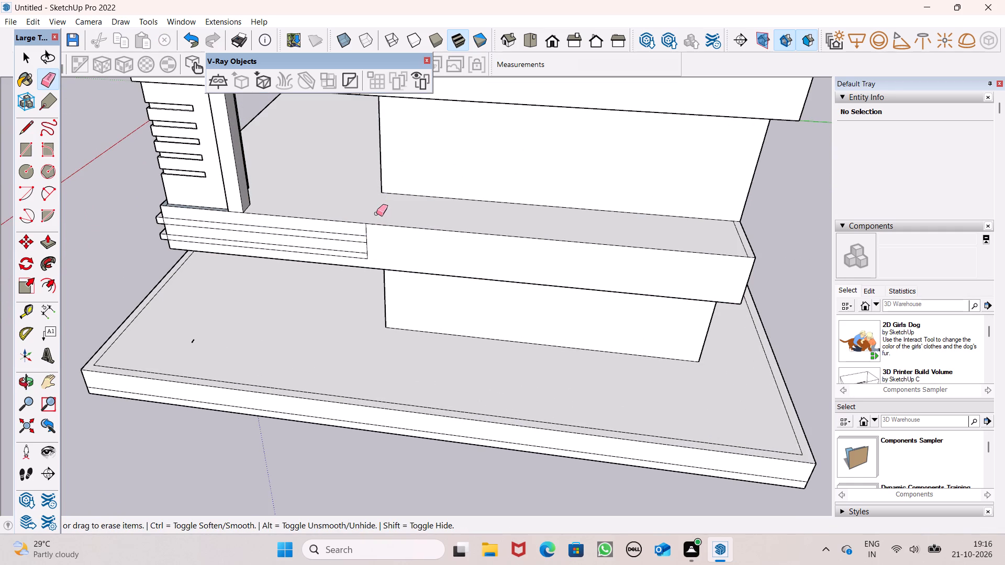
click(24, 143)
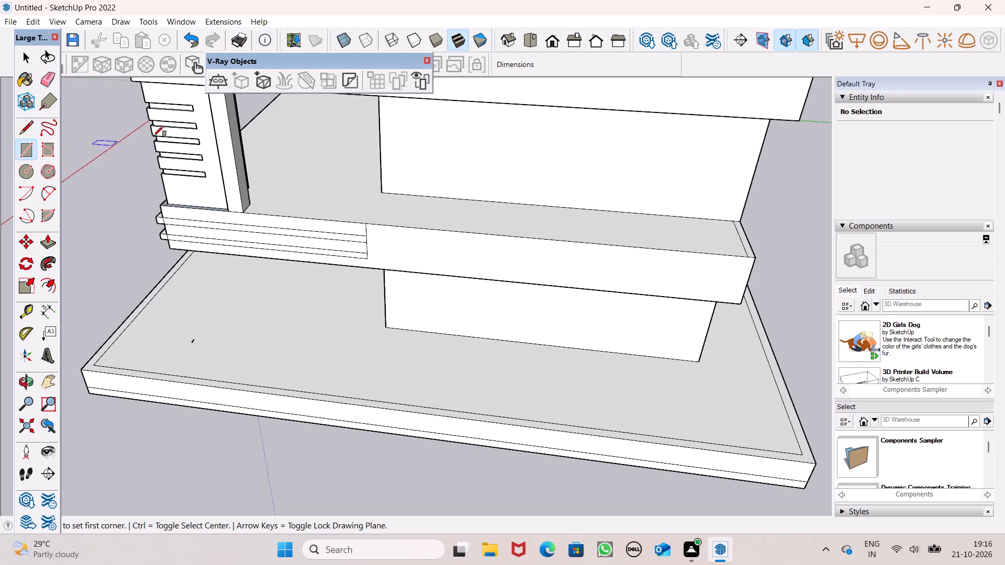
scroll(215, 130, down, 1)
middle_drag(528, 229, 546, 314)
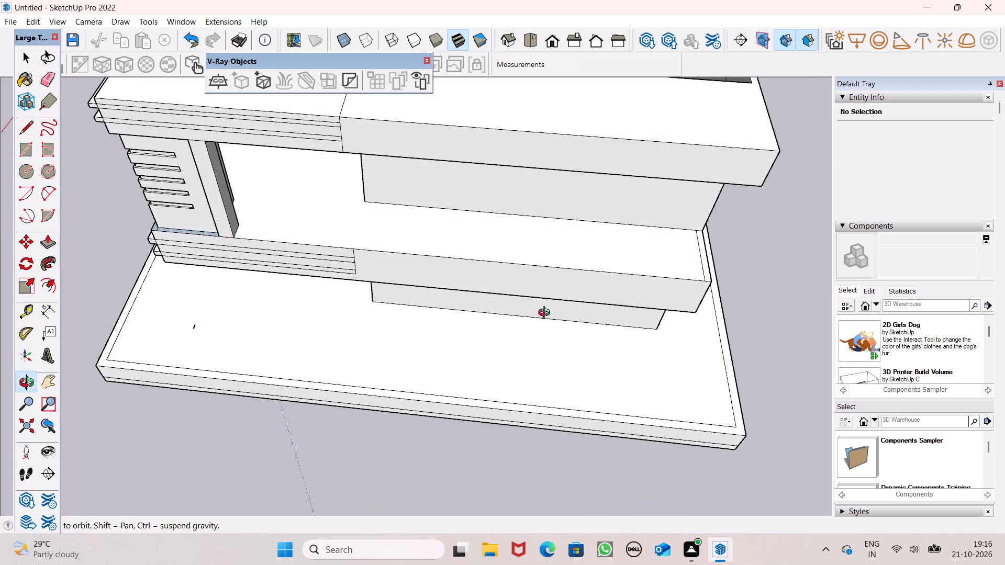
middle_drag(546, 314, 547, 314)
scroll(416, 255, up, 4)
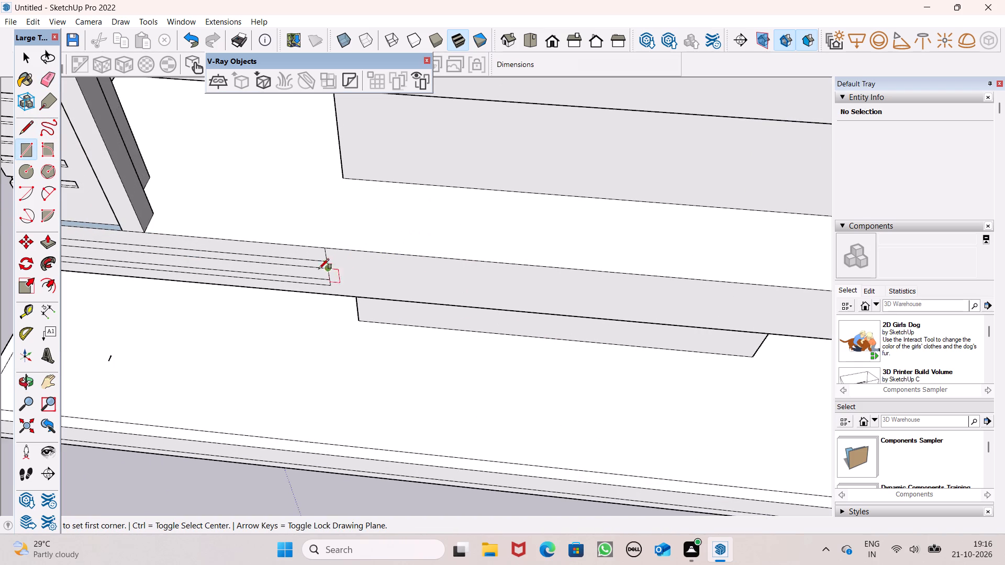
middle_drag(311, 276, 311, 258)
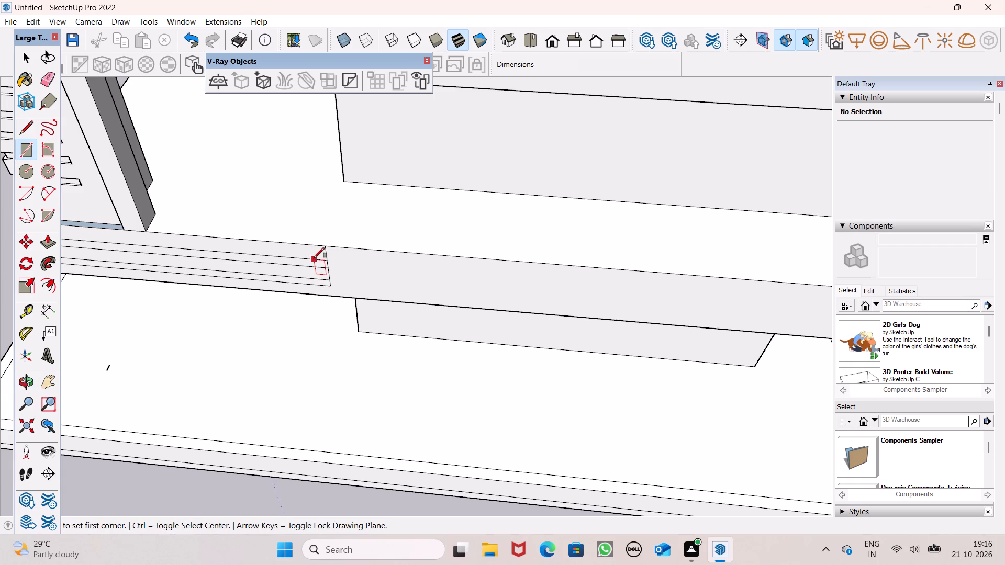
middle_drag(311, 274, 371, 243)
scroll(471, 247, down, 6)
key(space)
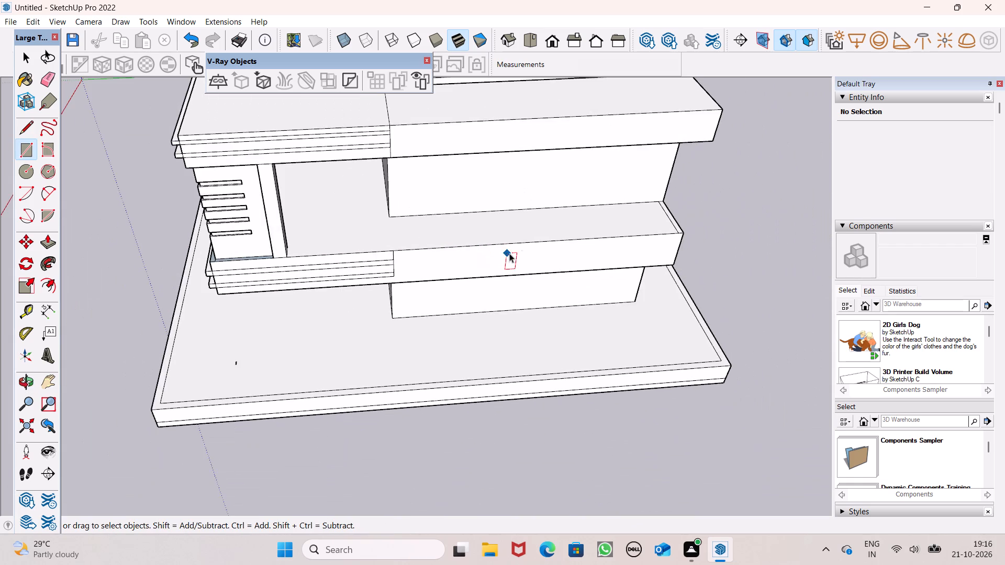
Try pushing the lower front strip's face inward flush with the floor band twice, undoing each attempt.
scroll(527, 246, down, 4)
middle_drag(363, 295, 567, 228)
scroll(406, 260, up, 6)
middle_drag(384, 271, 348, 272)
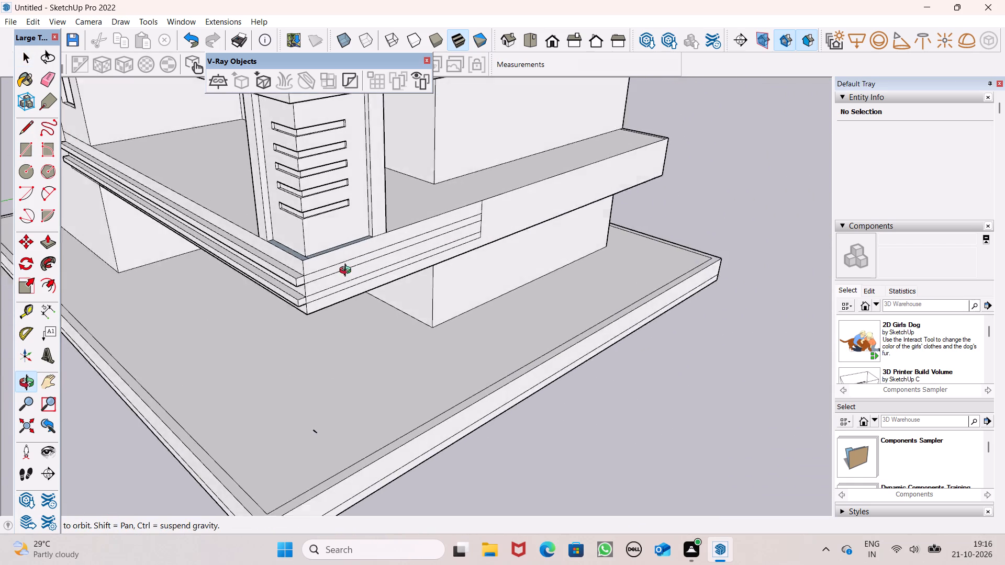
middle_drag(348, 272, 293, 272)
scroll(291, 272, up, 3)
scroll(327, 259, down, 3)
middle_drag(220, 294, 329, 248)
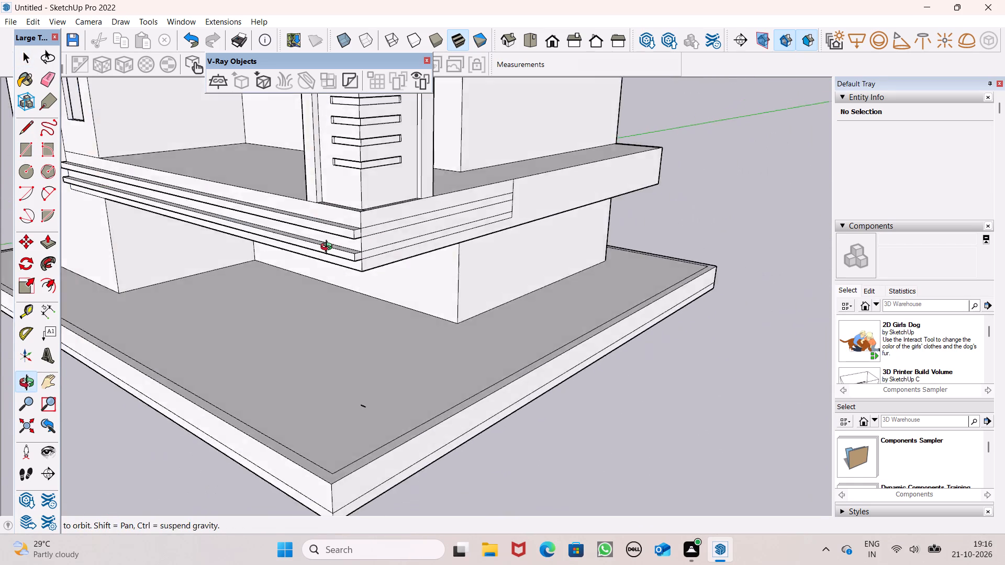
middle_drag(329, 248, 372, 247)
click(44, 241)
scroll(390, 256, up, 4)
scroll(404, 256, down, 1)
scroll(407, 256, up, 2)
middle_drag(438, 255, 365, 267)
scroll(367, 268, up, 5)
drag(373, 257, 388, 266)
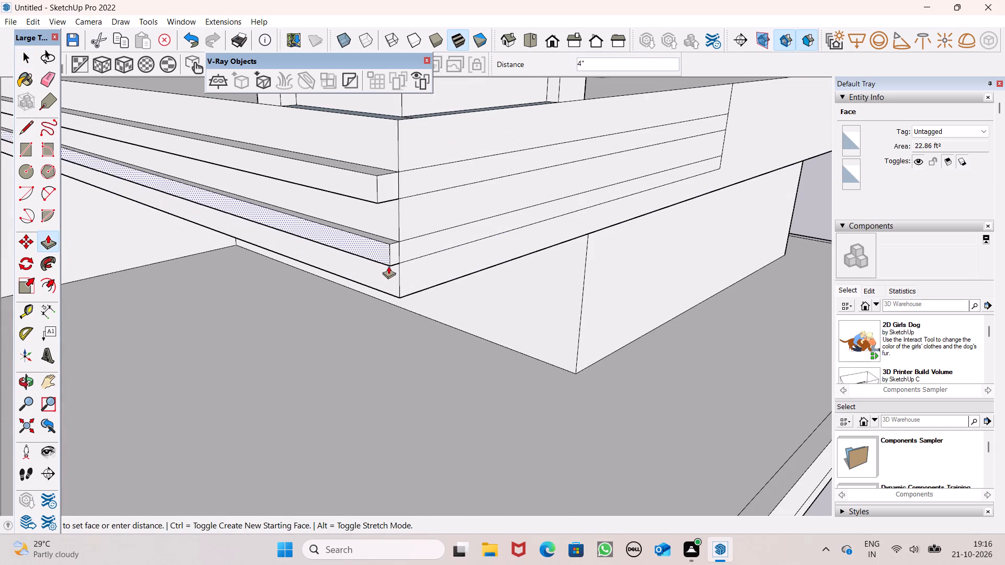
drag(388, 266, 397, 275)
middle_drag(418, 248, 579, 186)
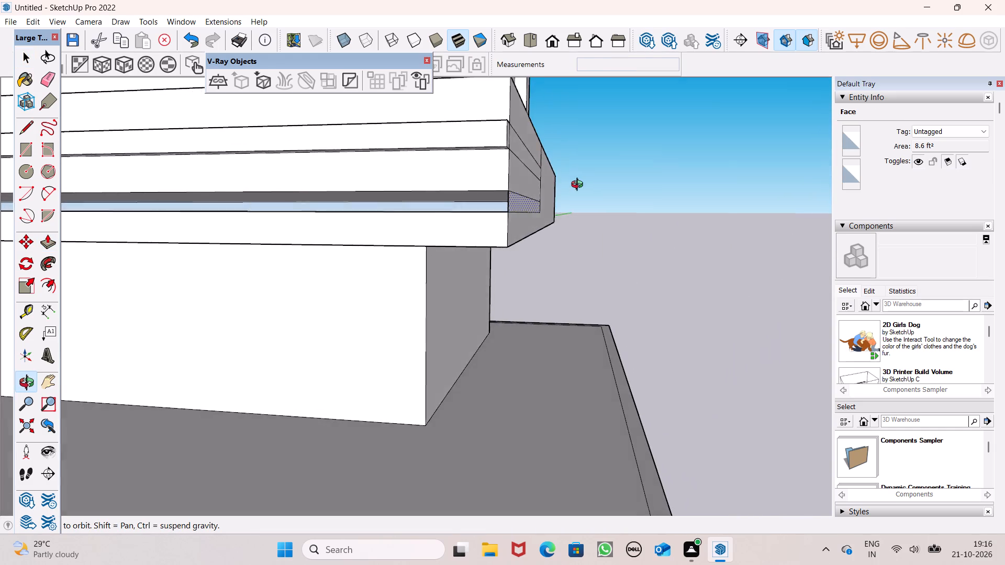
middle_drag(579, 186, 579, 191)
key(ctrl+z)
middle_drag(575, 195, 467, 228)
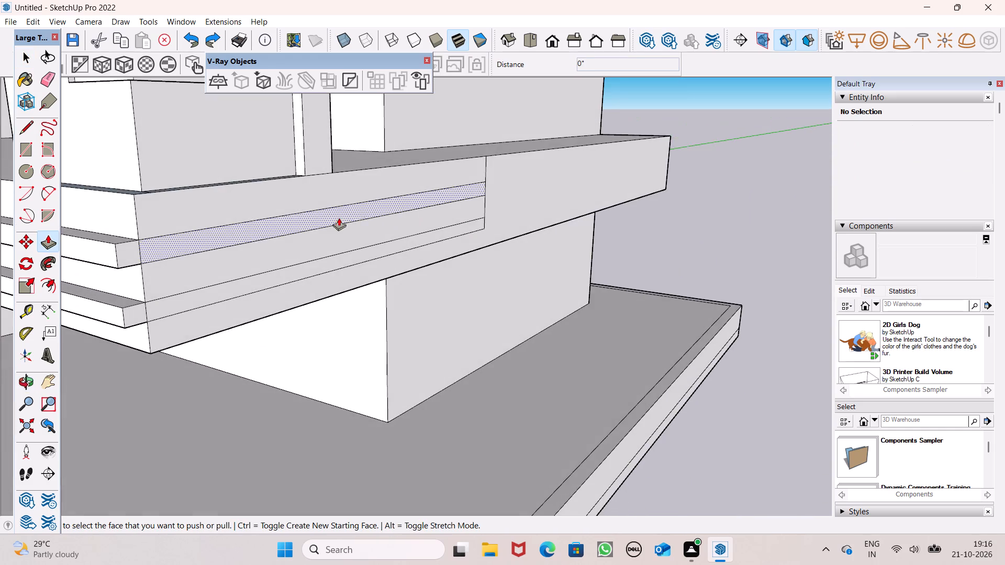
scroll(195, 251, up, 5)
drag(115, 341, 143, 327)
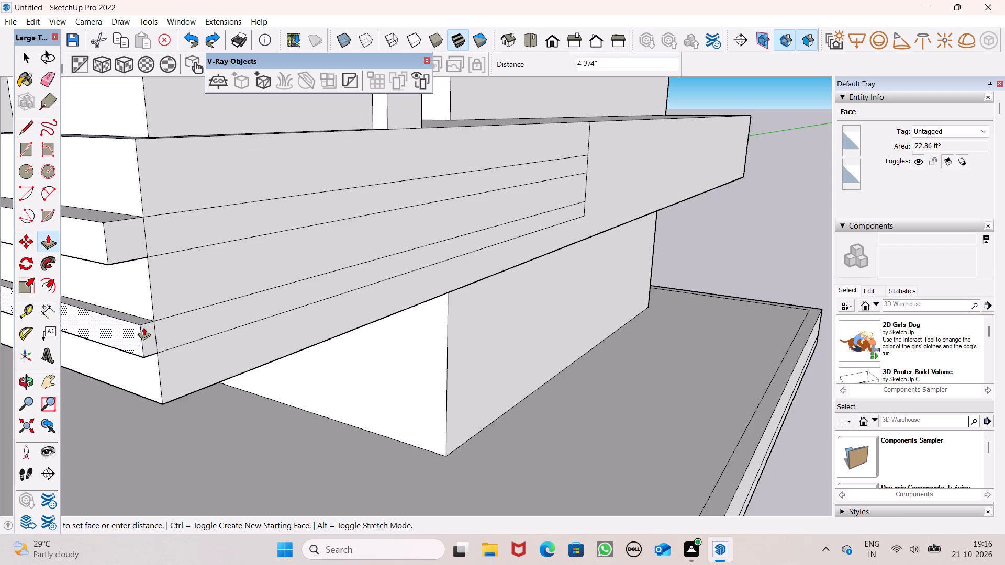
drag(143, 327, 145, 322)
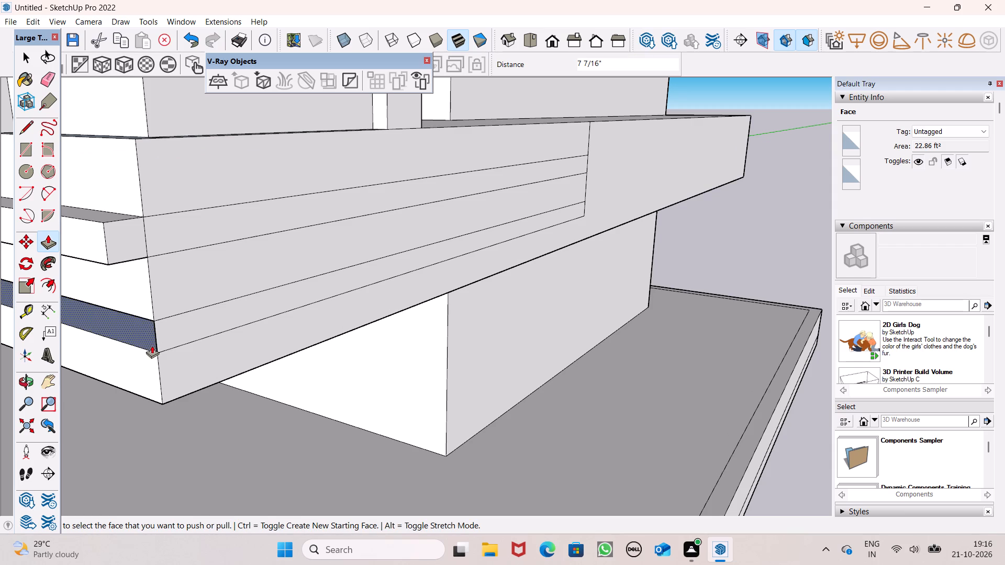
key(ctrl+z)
Pull the upper strip on the floor band's side face out 5 3/4" and extend the adjoining front strip's end to close the corner.
scroll(194, 298, down, 3)
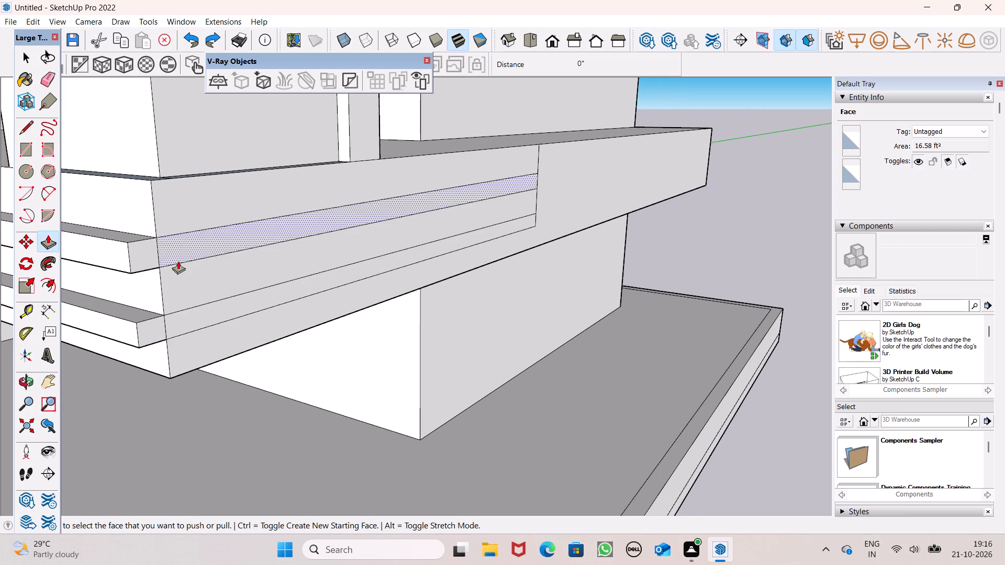
drag(178, 257, 192, 267)
middle_drag(202, 286, 322, 344)
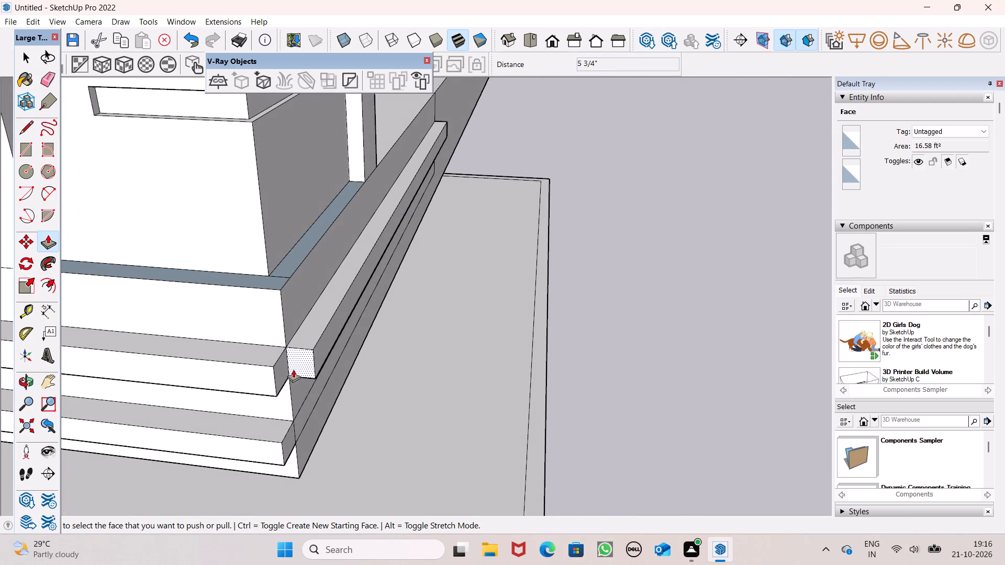
drag(282, 370, 328, 358)
middle_drag(342, 383, 271, 325)
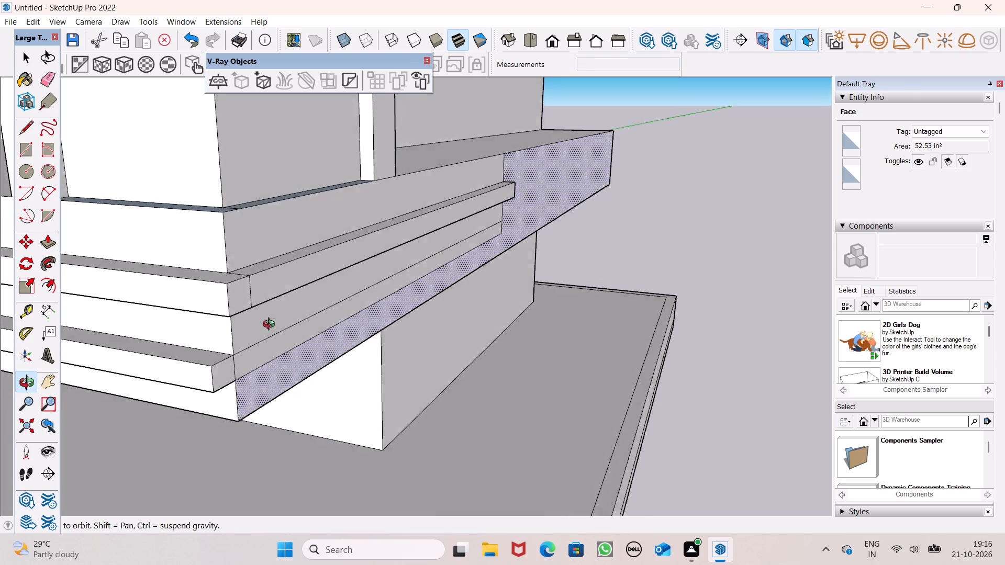
middle_drag(271, 325, 259, 324)
Pull the lower strip on the floor band's side face out 5 3/4" and extend the front strip's end 5 3/4" to close the corner.
drag(246, 363, 281, 285)
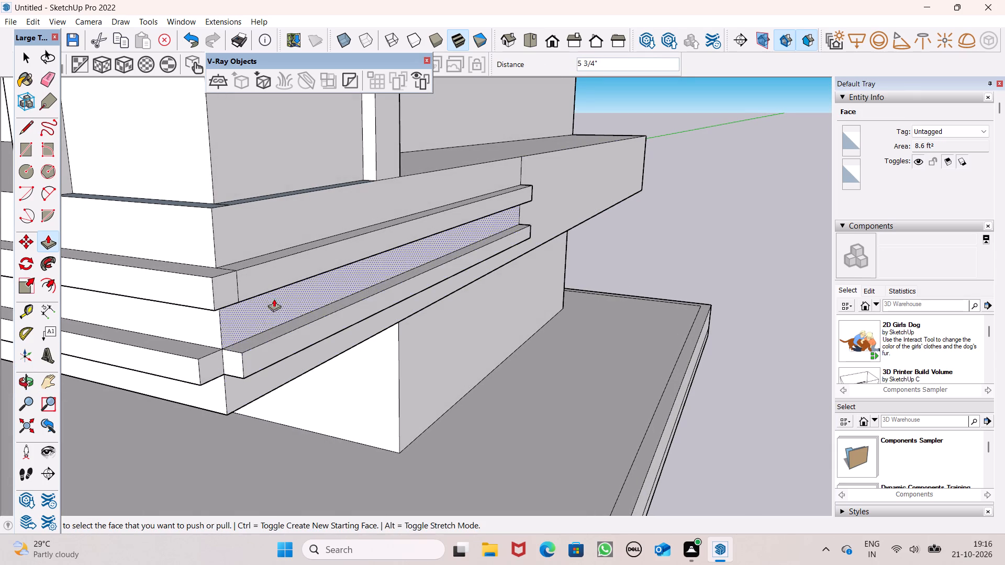
drag(208, 368, 251, 363)
scroll(374, 288, down, 8)
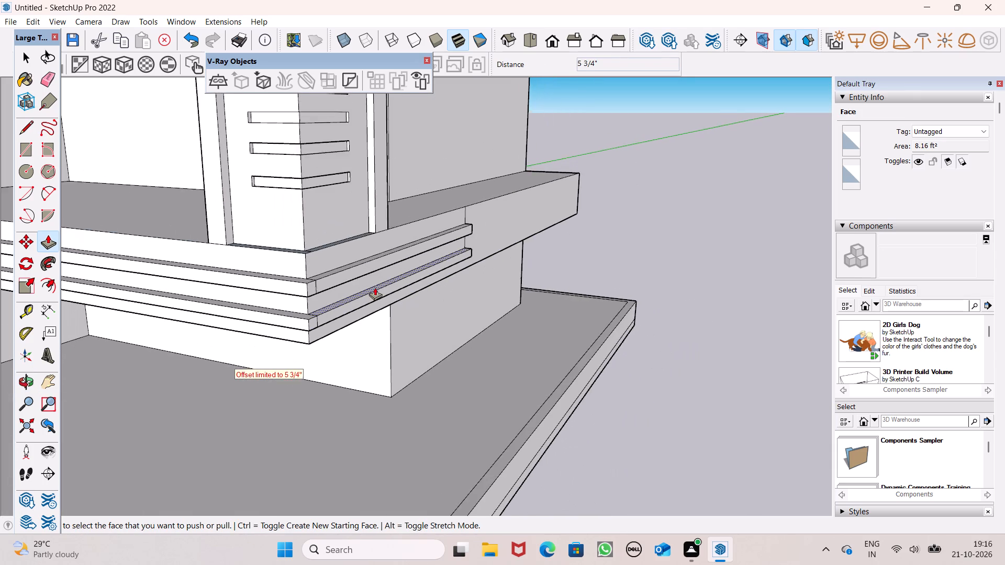
Extend the upper strip's end face along the side band by 26' 13/16", 2' 3 1/8" and 1/4", flush with the band's far end.
middle_drag(505, 308, 111, 324)
scroll(457, 304, down, 3)
middle_drag(534, 305, 415, 293)
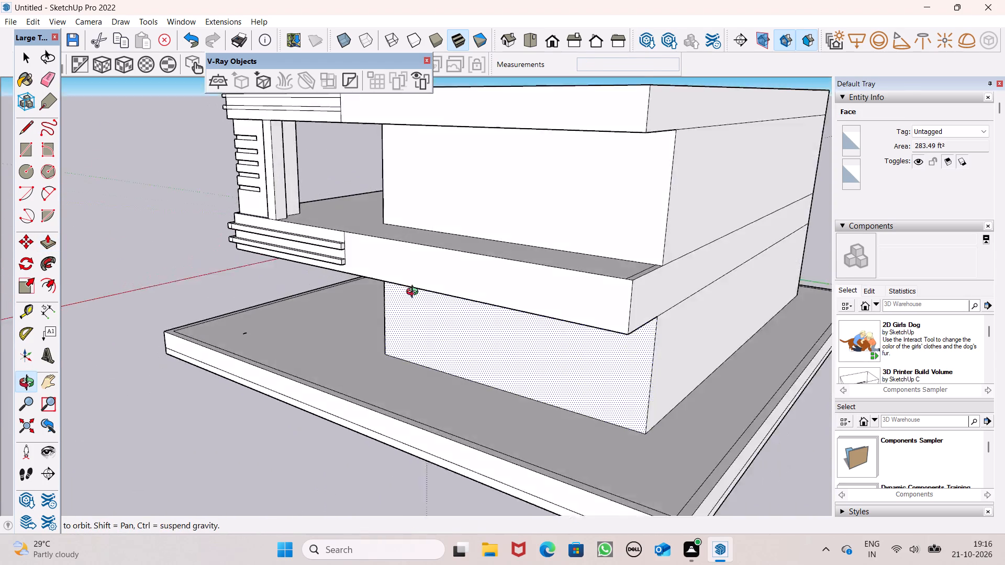
middle_drag(415, 293, 394, 288)
scroll(392, 288, up, 5)
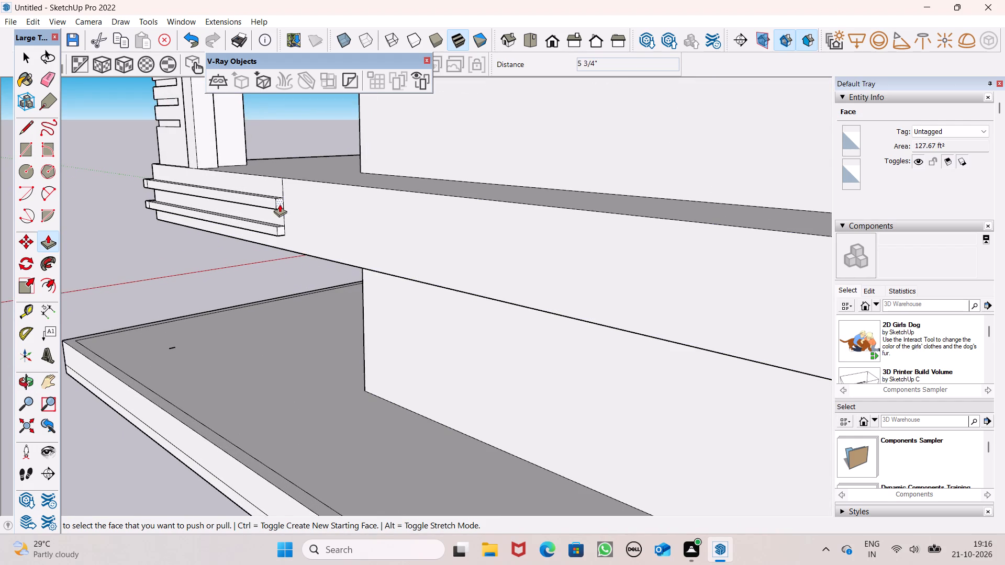
drag(280, 204, 776, 296)
scroll(312, 204, down, 4)
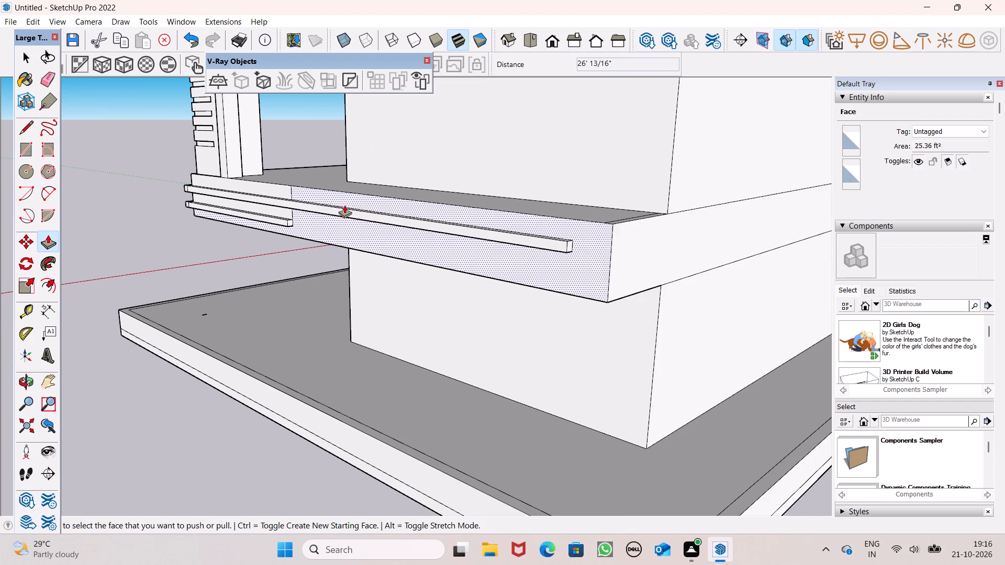
middle_click(665, 265)
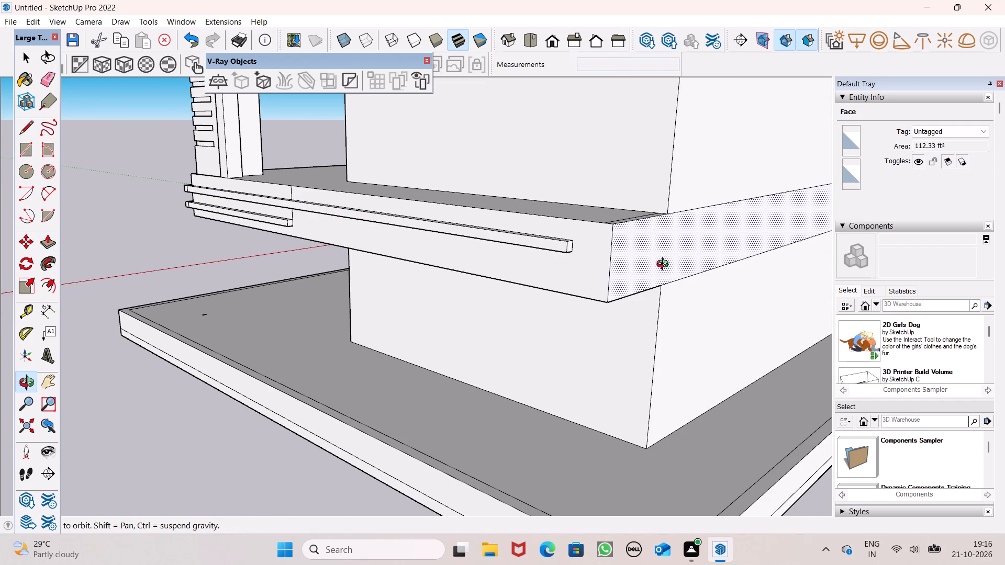
scroll(646, 259, up, 5)
drag(517, 242, 557, 248)
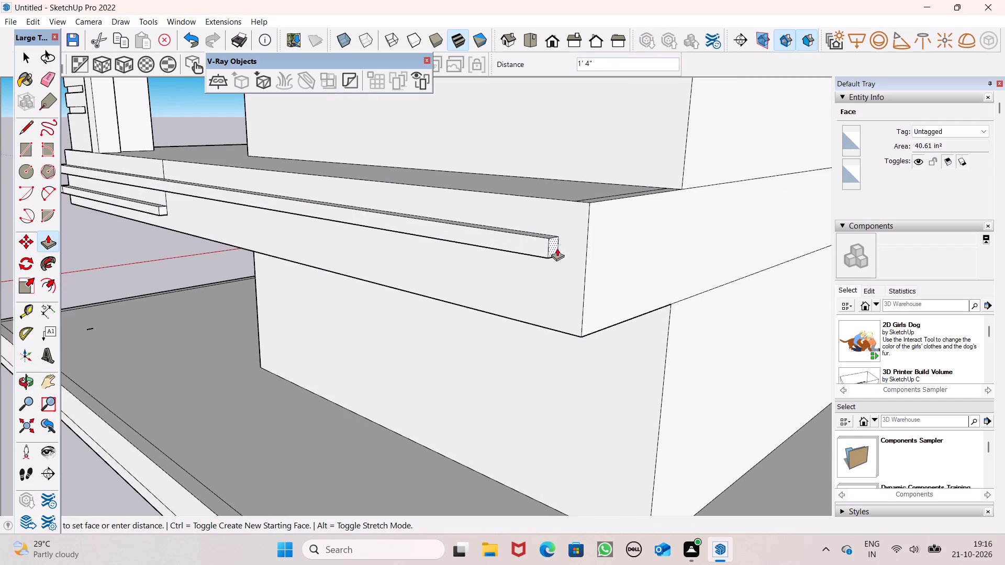
drag(557, 248, 579, 253)
scroll(586, 244, up, 10)
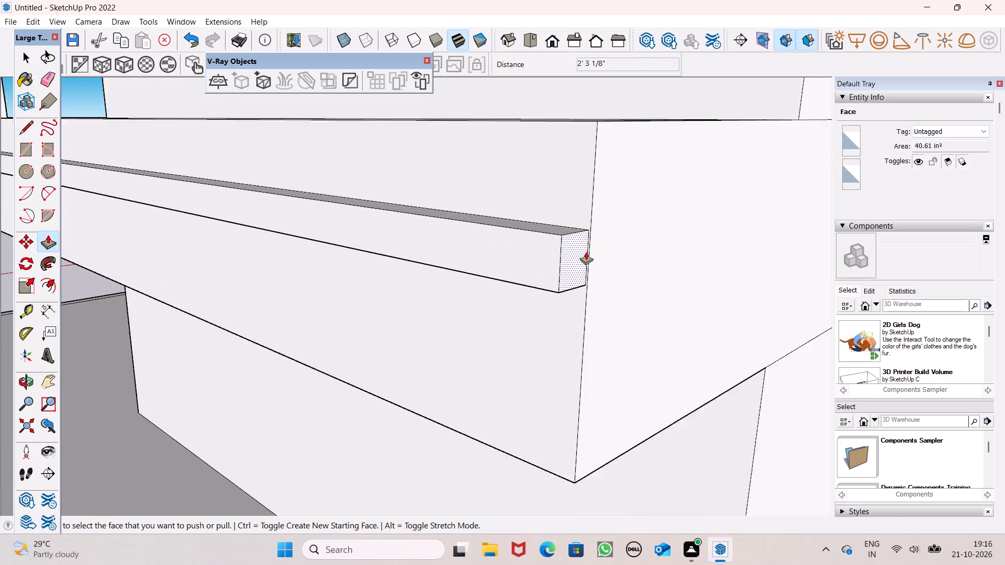
scroll(586, 252, up, 4)
drag(575, 260, 588, 268)
Extend the lower strip's end face 28' 4 1/8" along the side band, flush with the band's far end.
scroll(690, 203, down, 8)
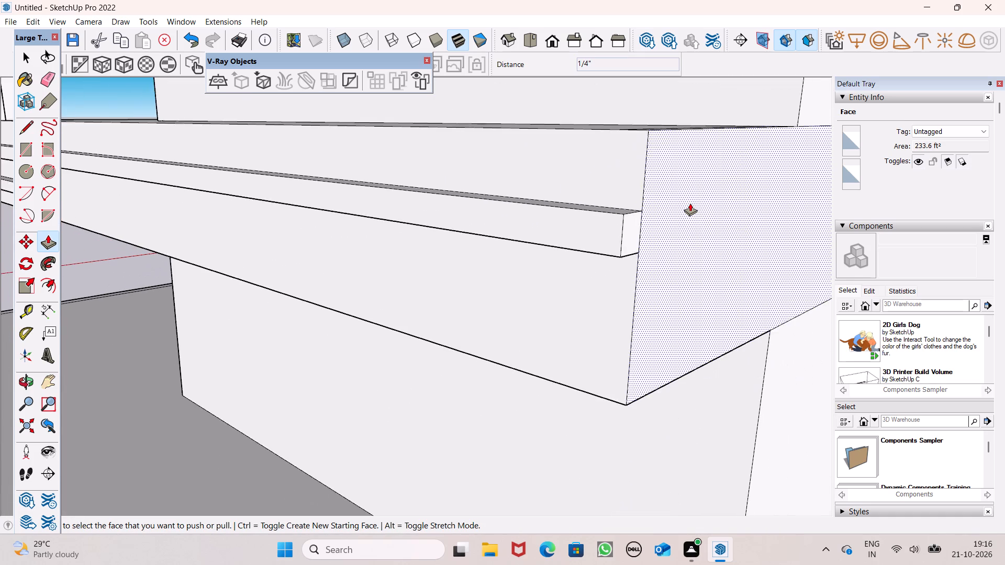
scroll(690, 203, down, 3)
drag(118, 192, 249, 232)
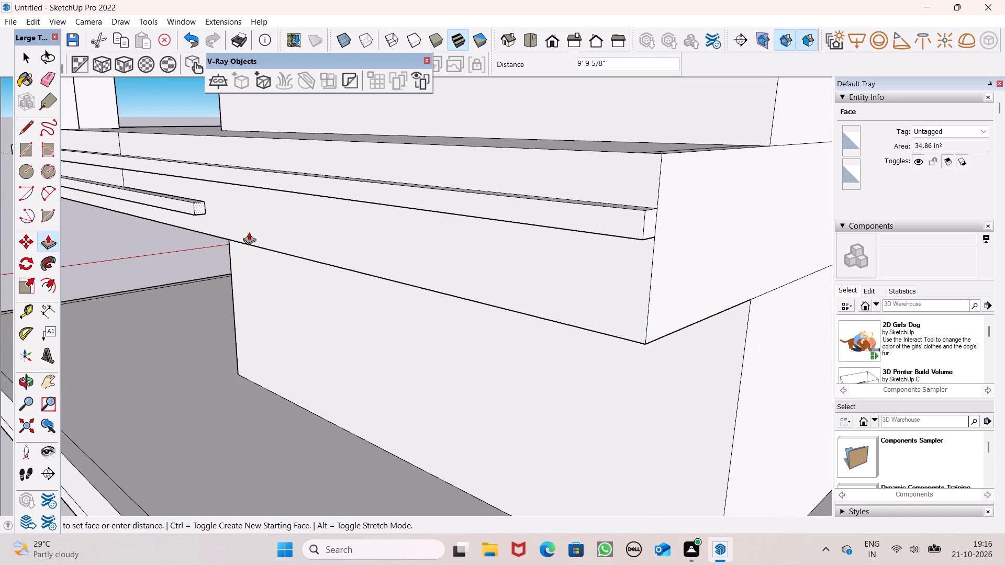
drag(249, 232, 652, 302)
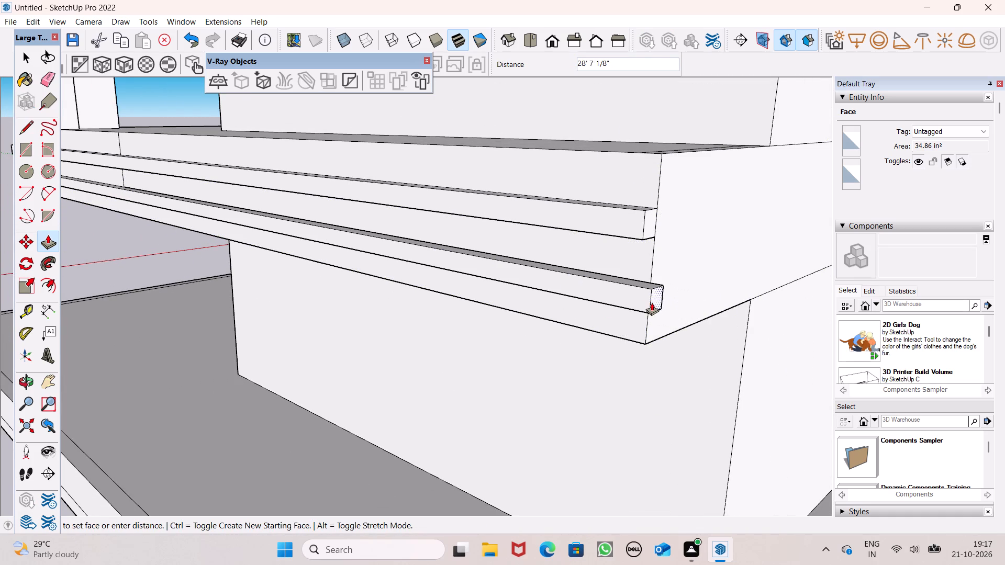
drag(652, 302, 641, 297)
scroll(643, 302, up, 4)
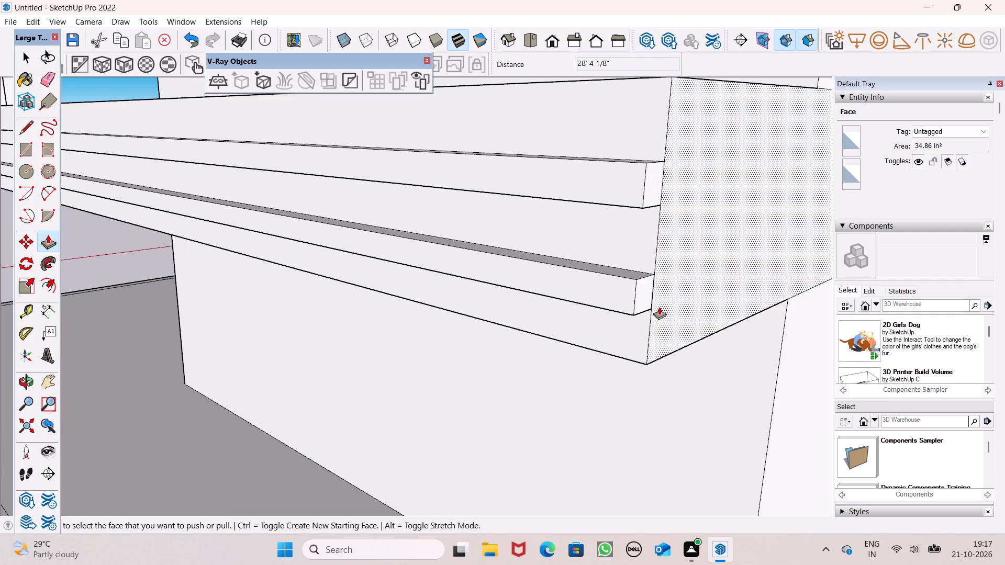
Erase the two leftover vertical seam lines above and between the strips on the floor band's side face.
middle_drag(615, 310, 750, 299)
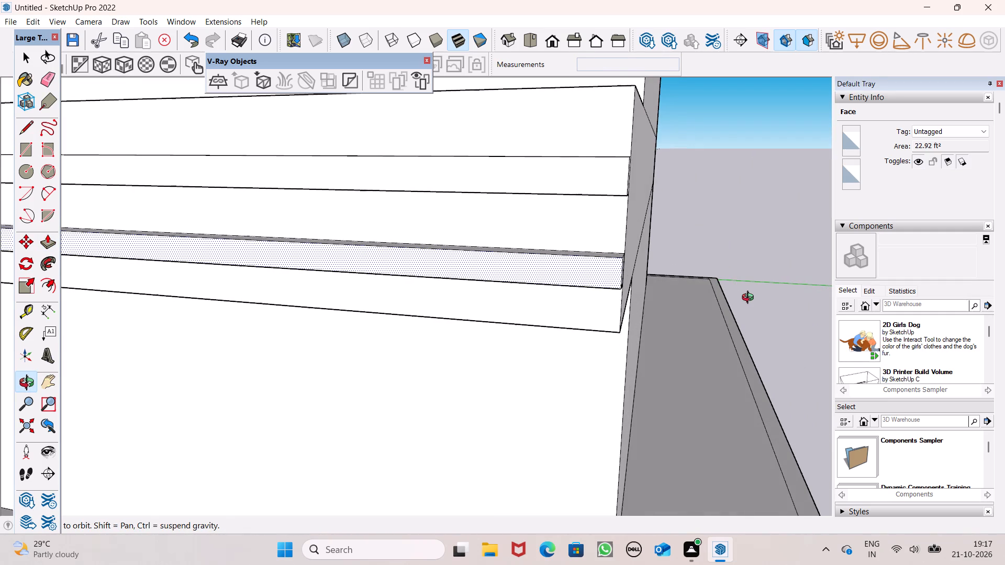
middle_drag(750, 299, 736, 299)
key(space)
scroll(684, 267, down, 6)
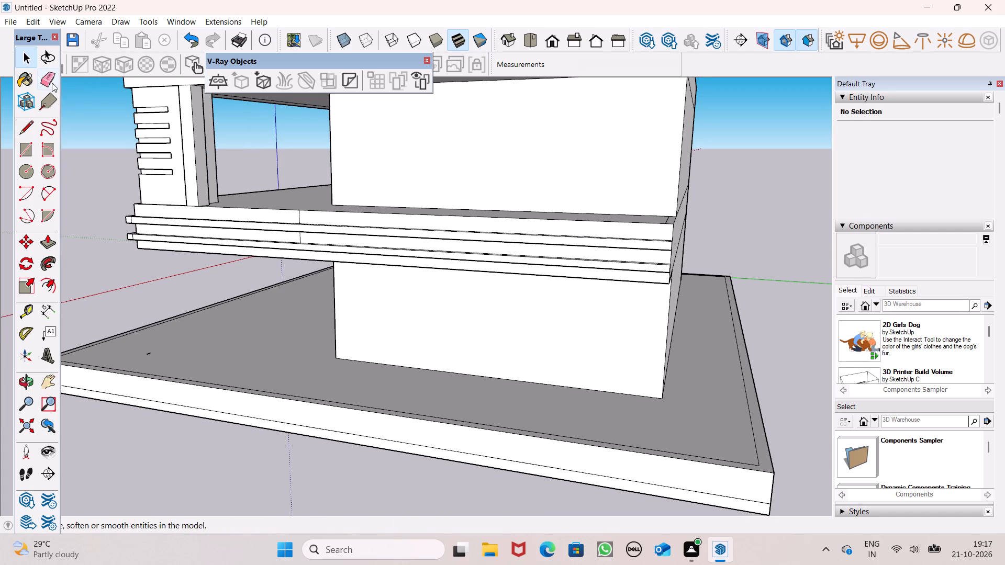
click(52, 83)
scroll(182, 158, up, 6)
scroll(401, 338, up, 7)
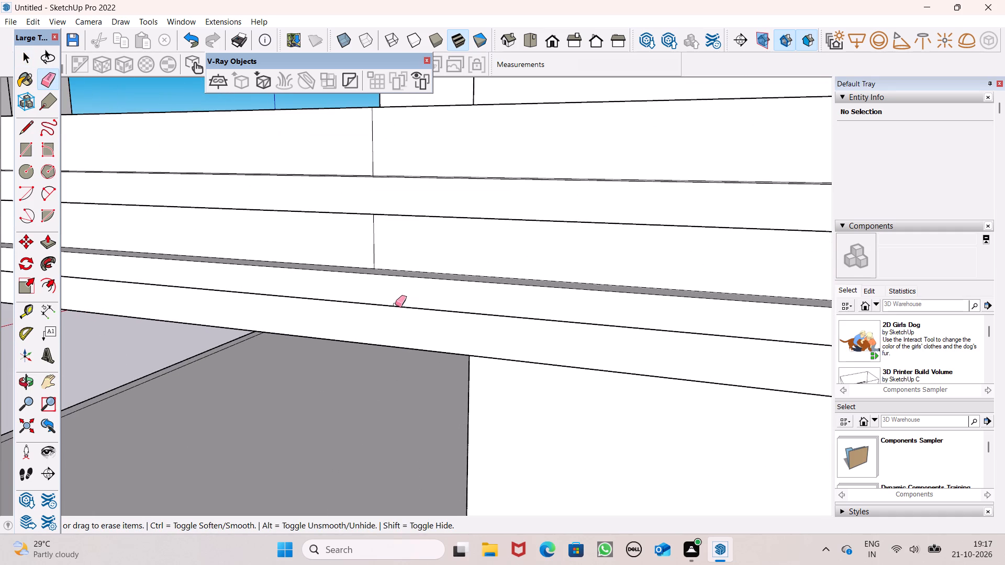
drag(366, 238, 375, 236)
drag(381, 161, 372, 156)
scroll(634, 279, down, 3)
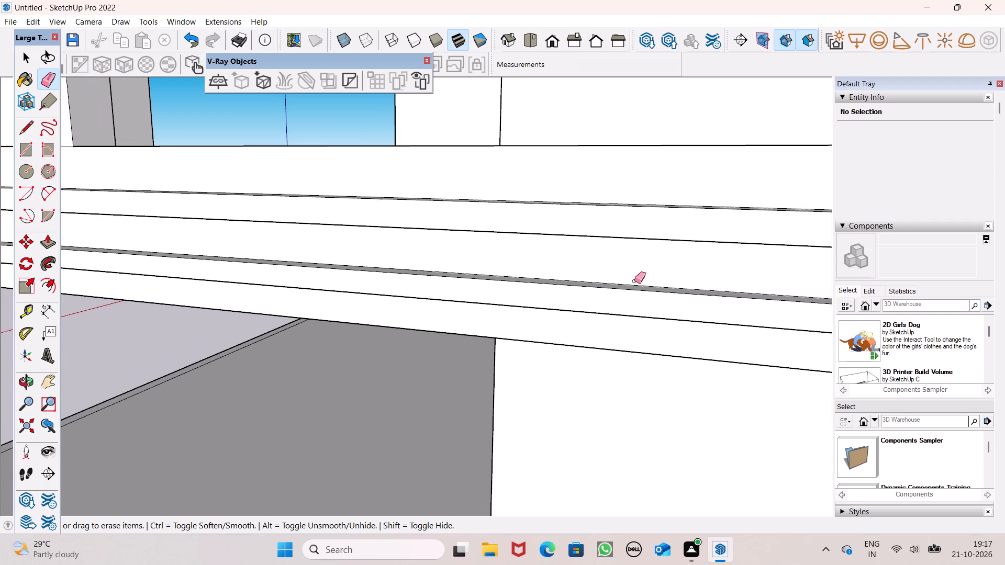
key(space)
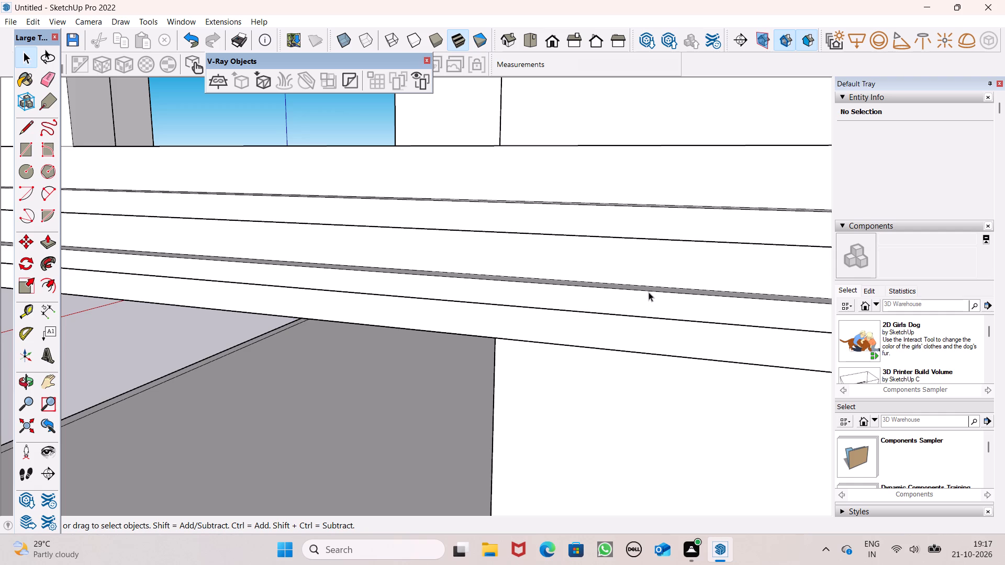
Examine the side floor band with its strips, the upper-floor ledge and the roof from several angles.
scroll(629, 310, down, 1)
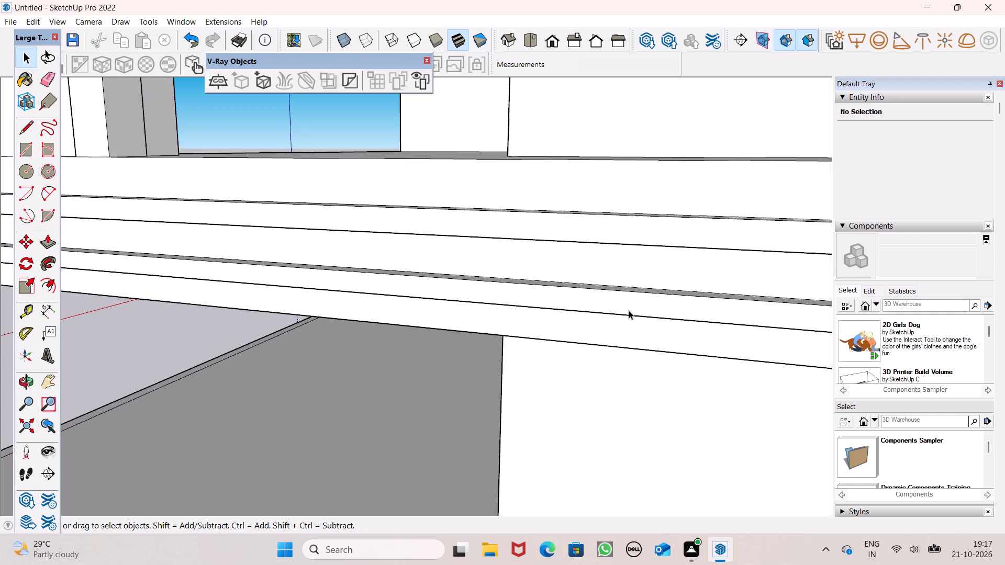
scroll(629, 310, down, 1)
middle_click(629, 311)
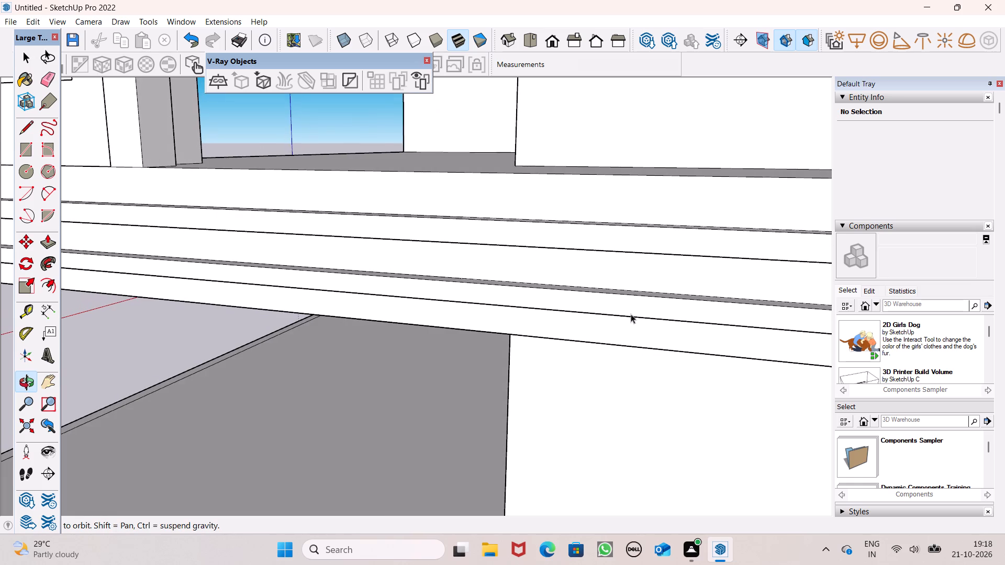
scroll(552, 280, down, 6)
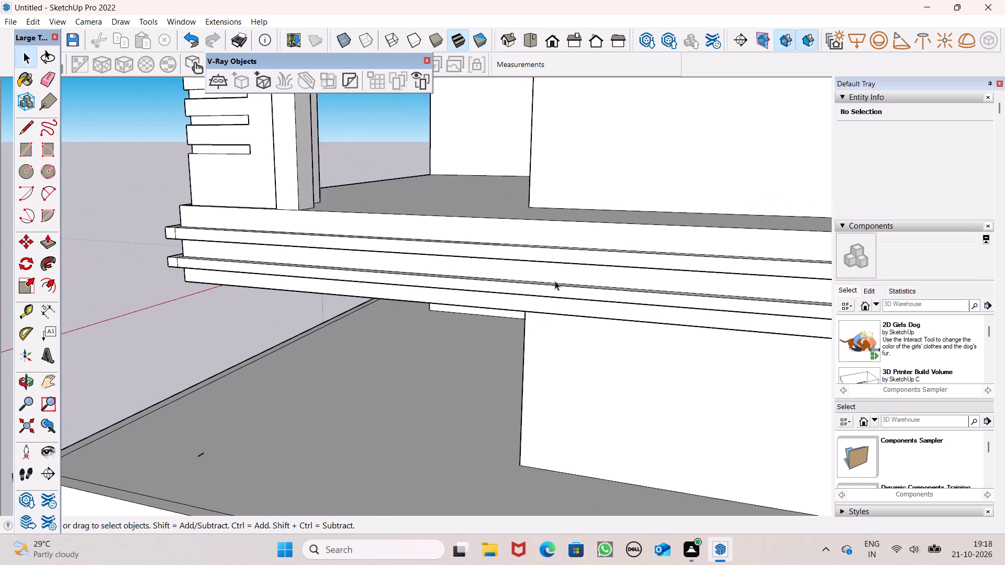
scroll(555, 281, down, 1)
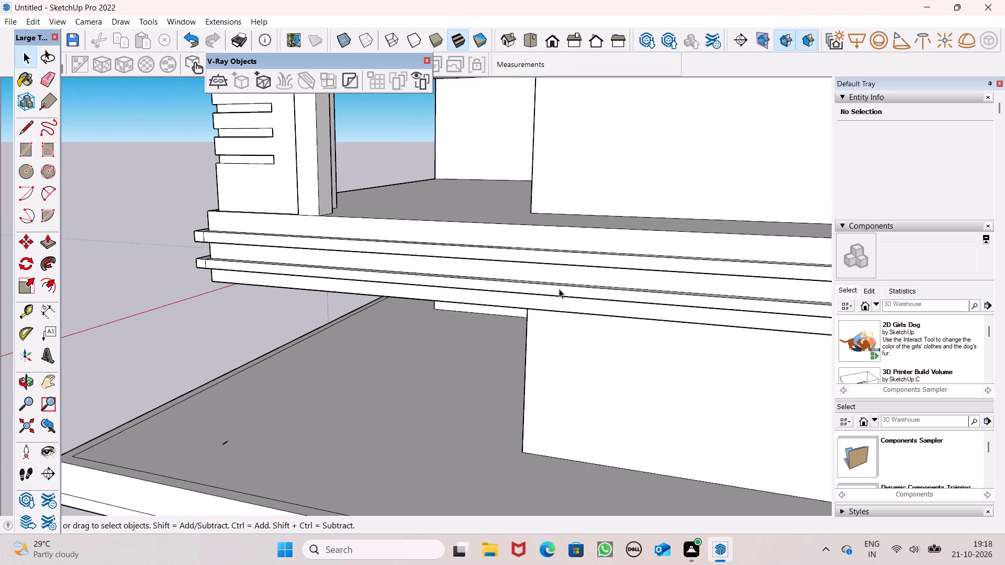
middle_drag(589, 299, 645, 273)
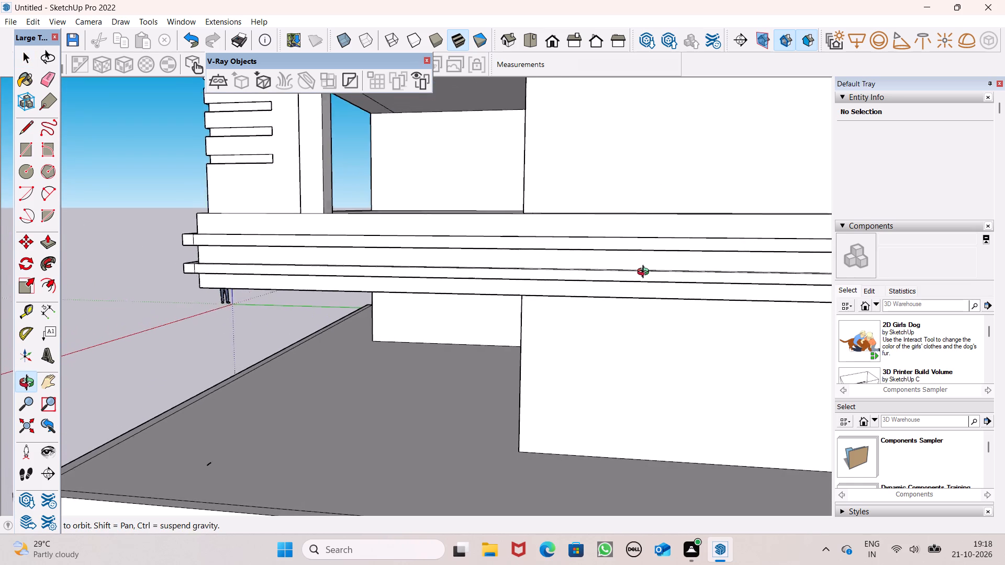
middle_drag(645, 273, 662, 273)
scroll(627, 267, down, 9)
middle_drag(620, 274, 578, 323)
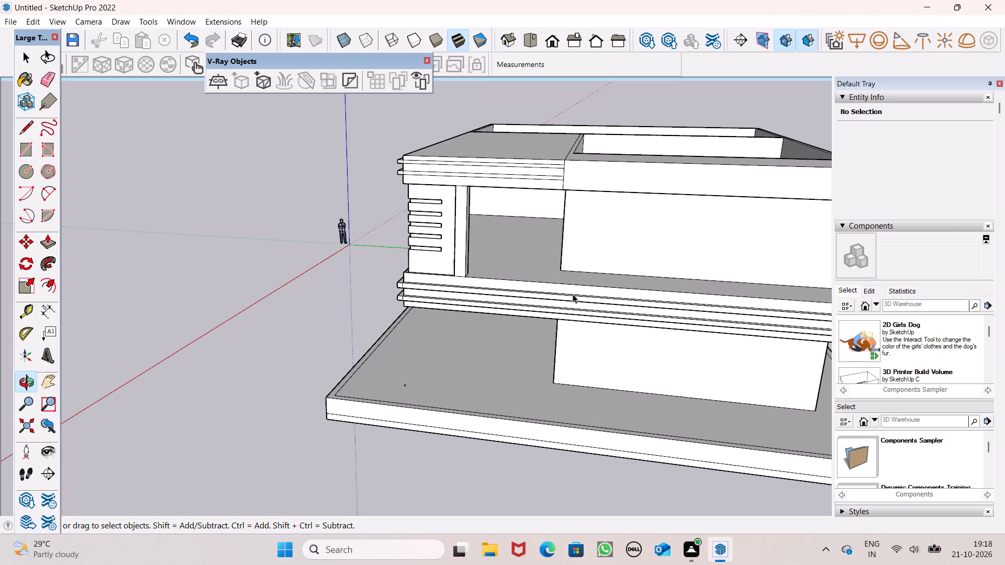
scroll(528, 251, down, 2)
middle_drag(528, 256, 535, 288)
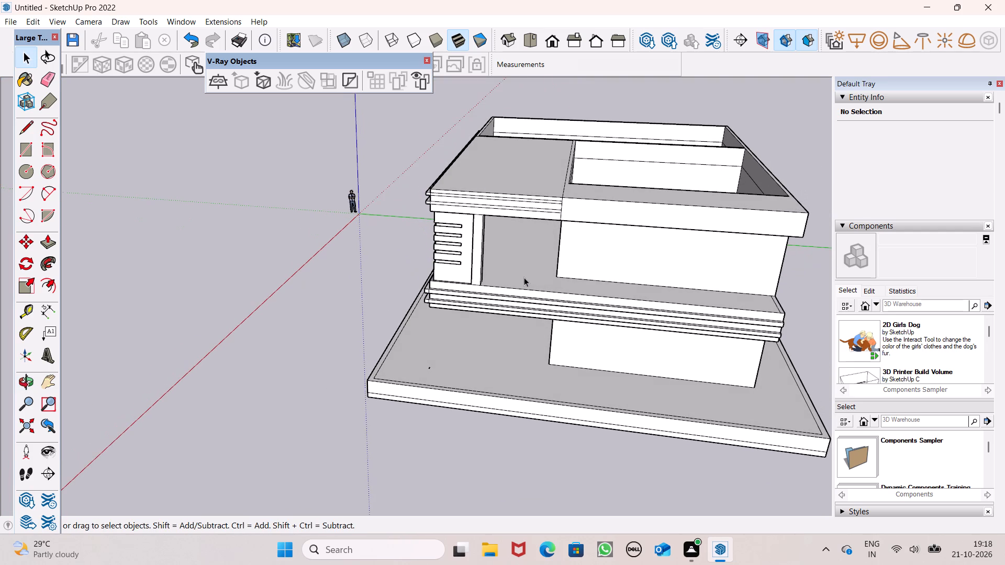
scroll(511, 253, down, 1)
middle_drag(508, 259, 559, 321)
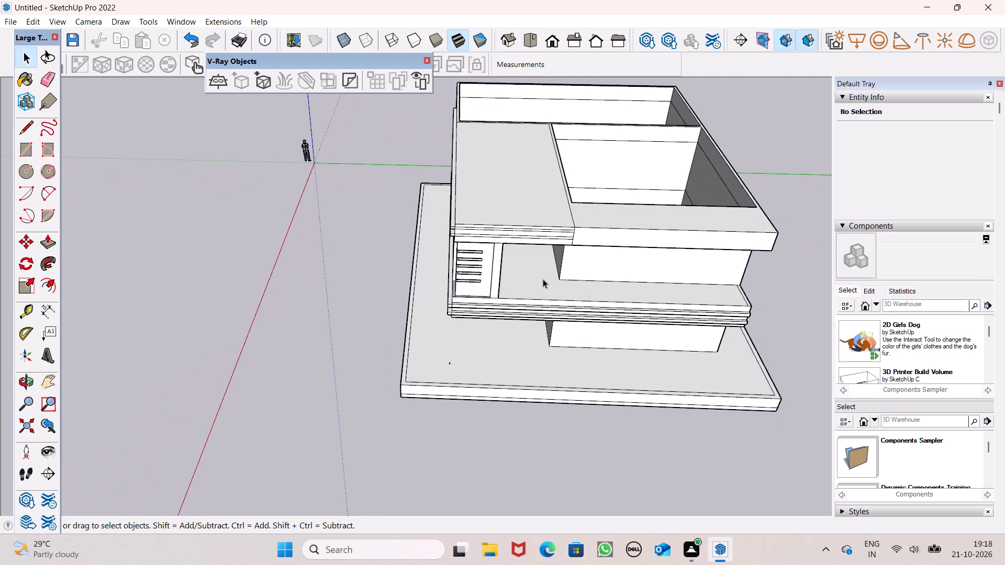
scroll(553, 154, down, 2)
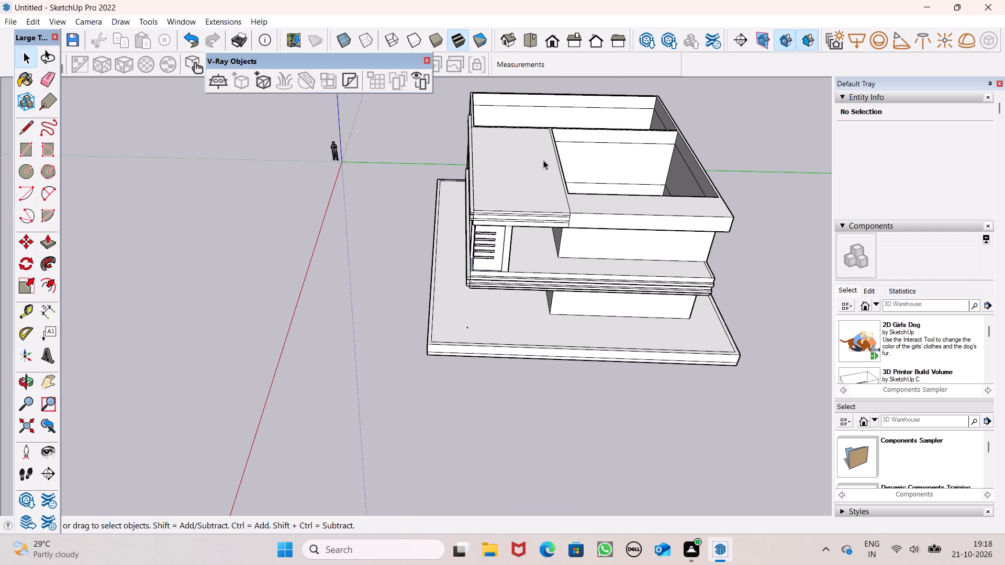
middle_drag(620, 220, 638, 246)
scroll(674, 229, up, 6)
middle_drag(682, 259, 668, 236)
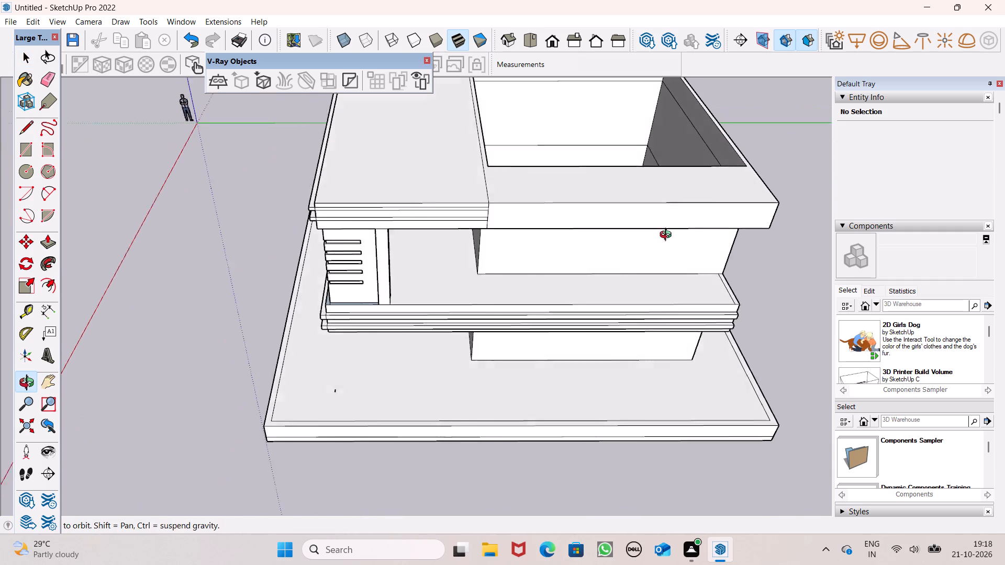
middle_drag(668, 236, 654, 228)
scroll(550, 197, up, 1)
scroll(549, 197, down, 3)
middle_drag(655, 288, 664, 313)
scroll(667, 318, up, 3)
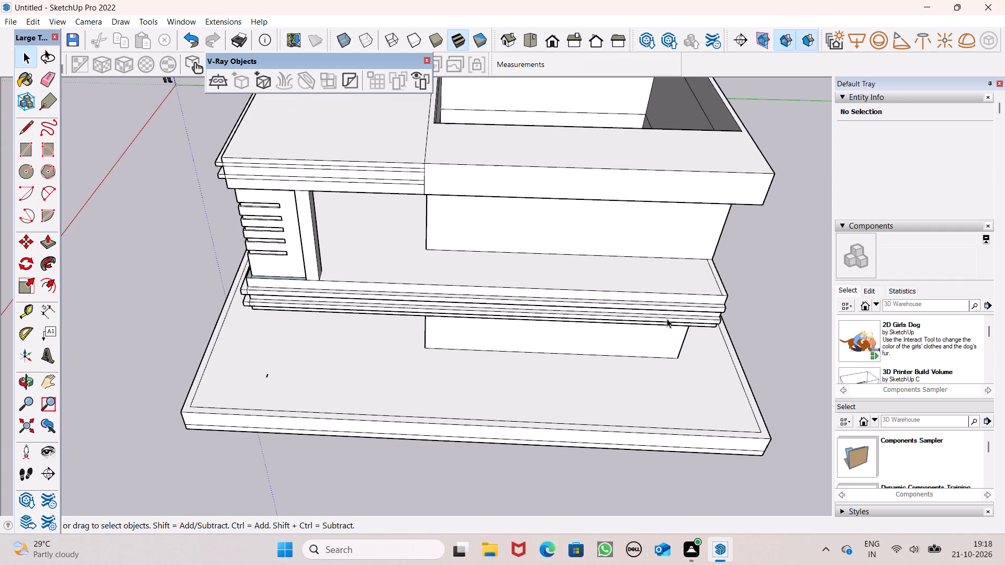
Draw a column profile with lines at the upper floor's outer side edge, about 2' 11/16" wide and 1' 6 1/4" deep.
click(30, 150)
scroll(288, 241, down, 1)
middle_drag(331, 294, 370, 332)
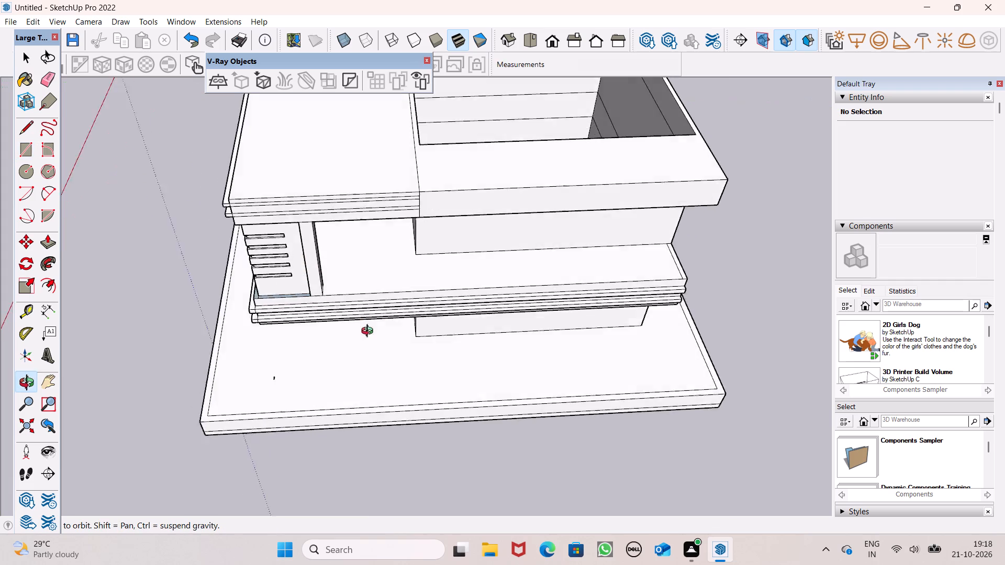
middle_drag(370, 332, 386, 351)
middle_drag(482, 344, 445, 367)
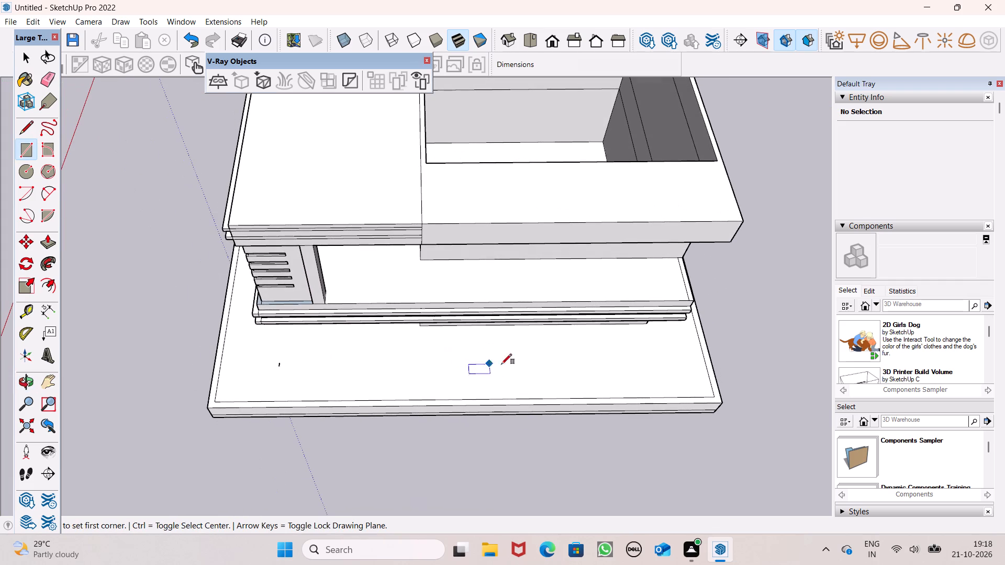
scroll(593, 332, up, 3)
scroll(561, 311, down, 1)
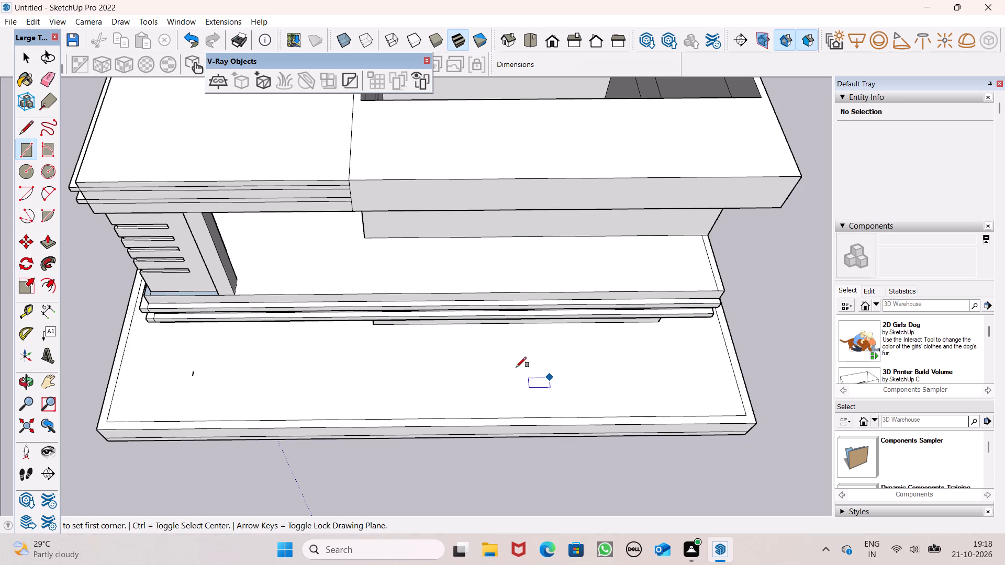
middle_drag(481, 343, 481, 389)
scroll(472, 345, up, 2)
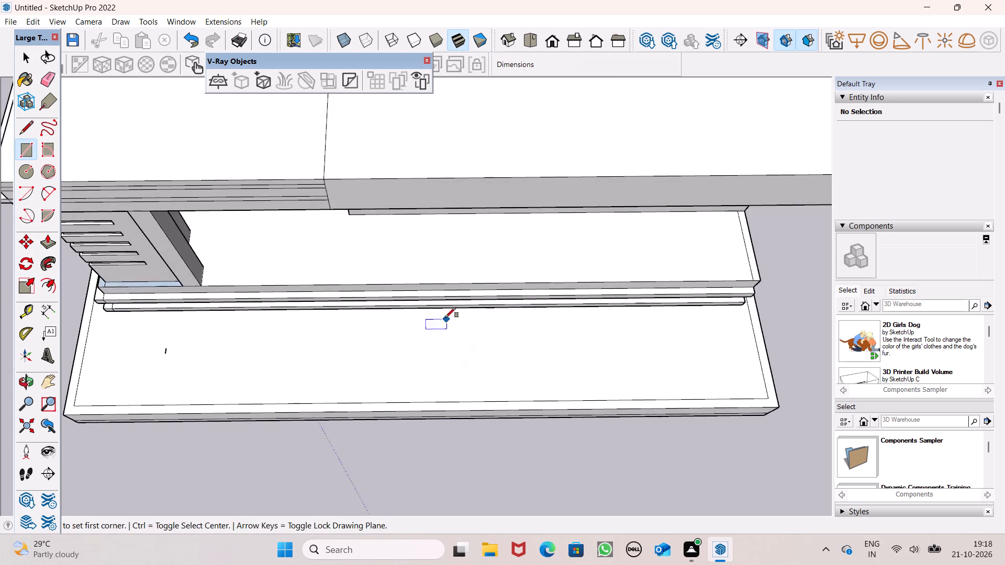
scroll(445, 318, up, 1)
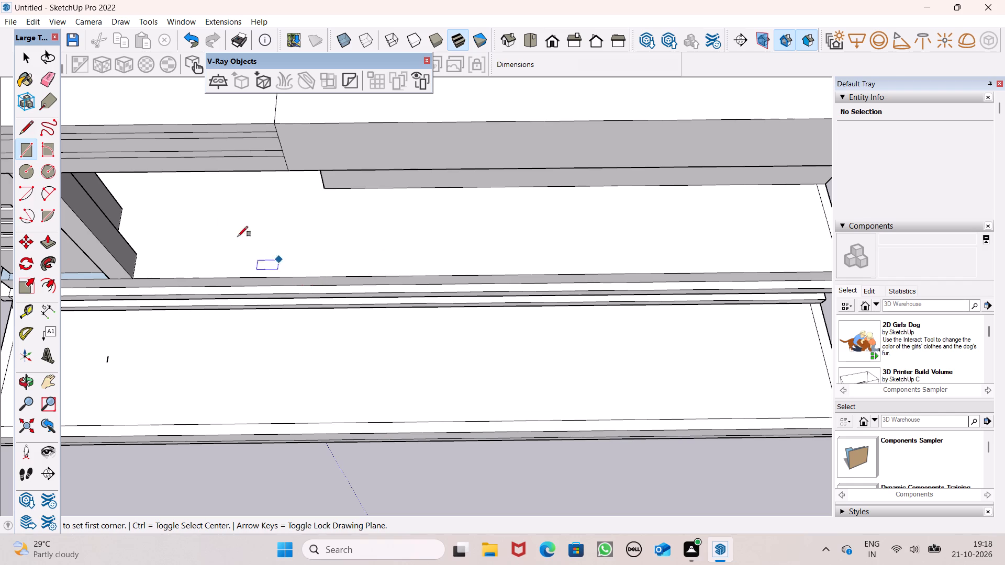
click(25, 129)
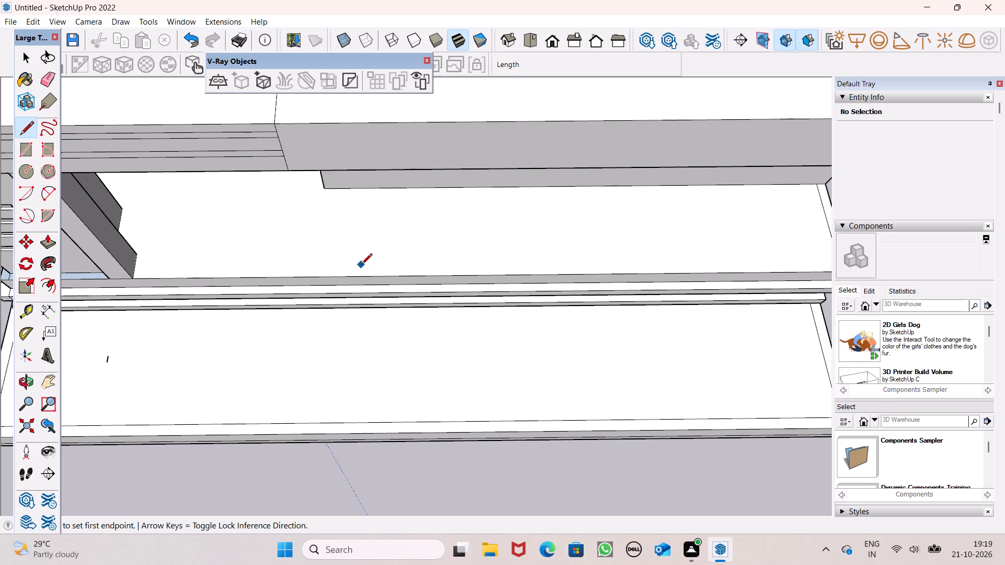
scroll(366, 267, down, 1)
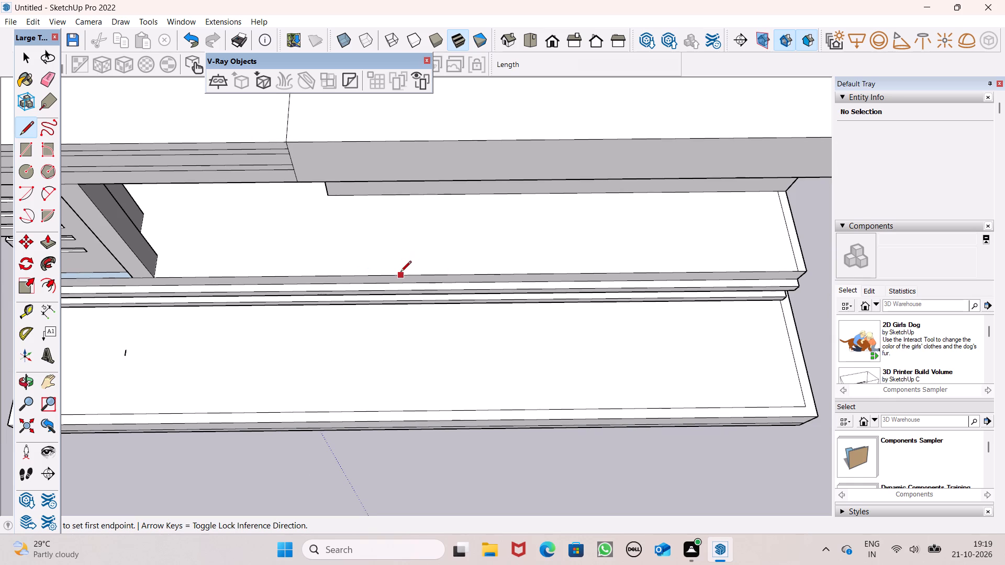
click(400, 273)
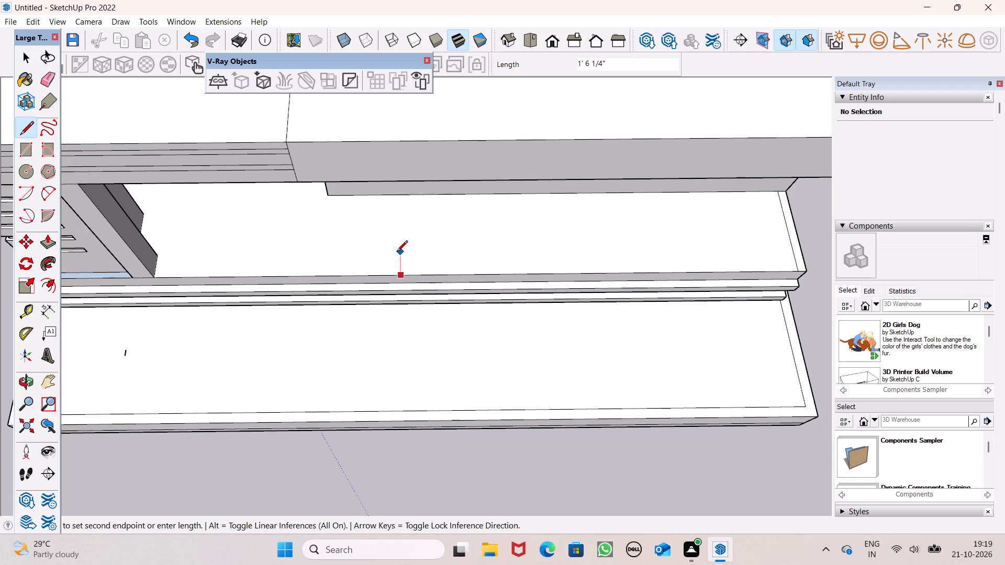
click(397, 252)
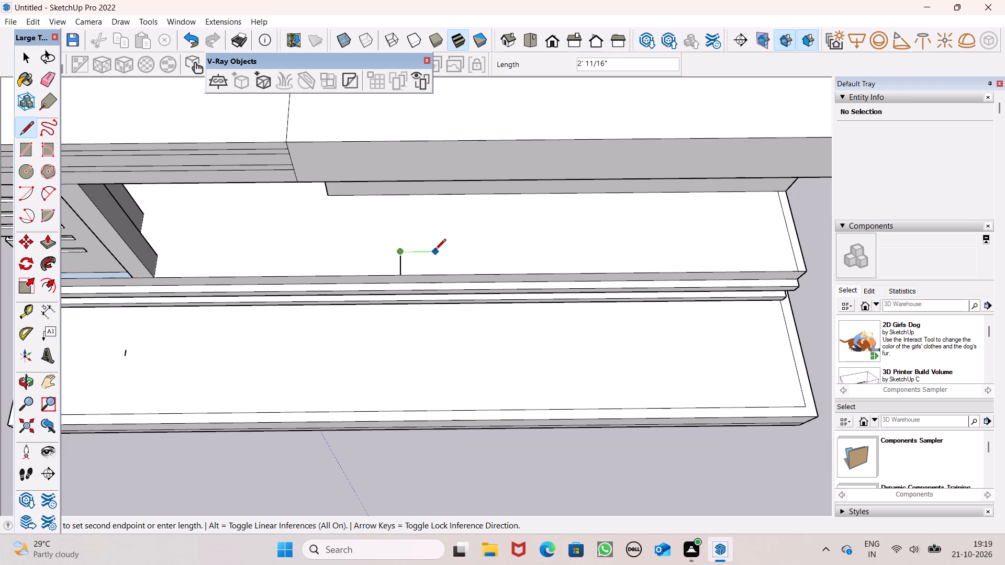
click(436, 251)
click(432, 272)
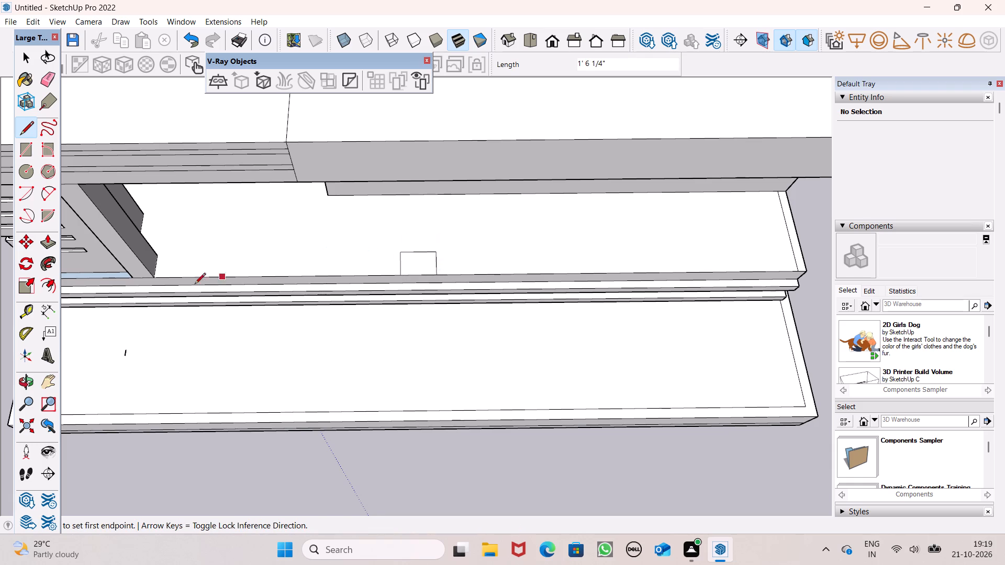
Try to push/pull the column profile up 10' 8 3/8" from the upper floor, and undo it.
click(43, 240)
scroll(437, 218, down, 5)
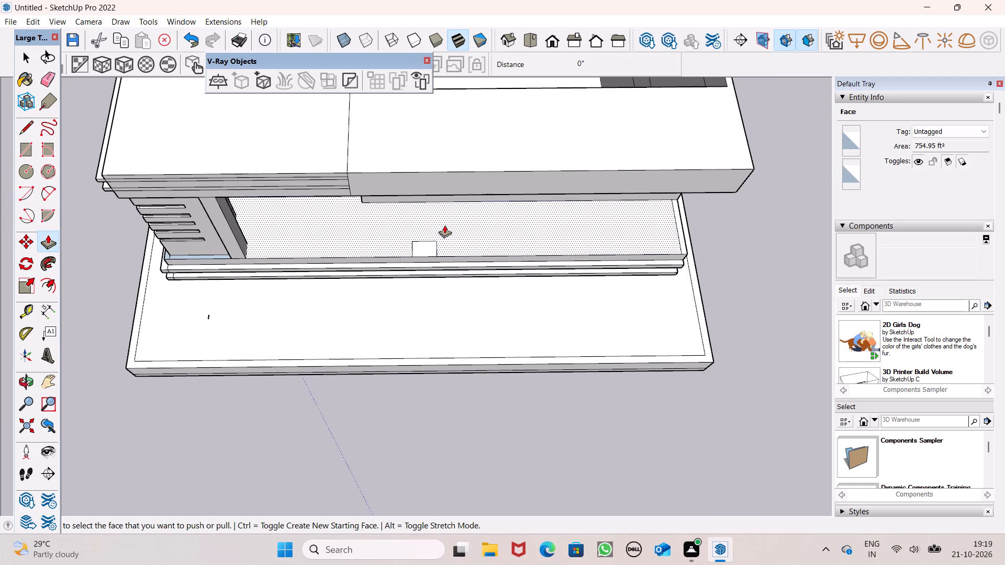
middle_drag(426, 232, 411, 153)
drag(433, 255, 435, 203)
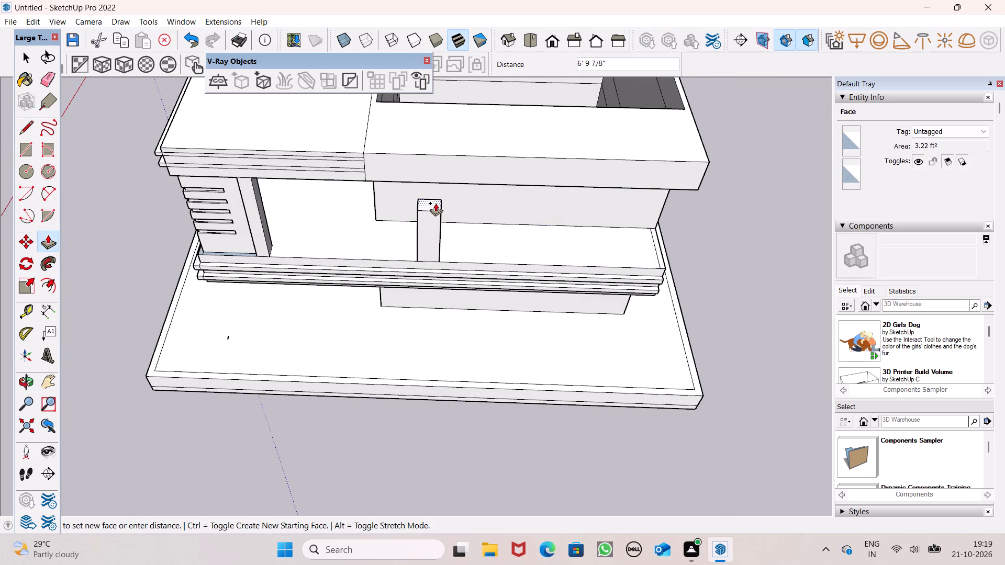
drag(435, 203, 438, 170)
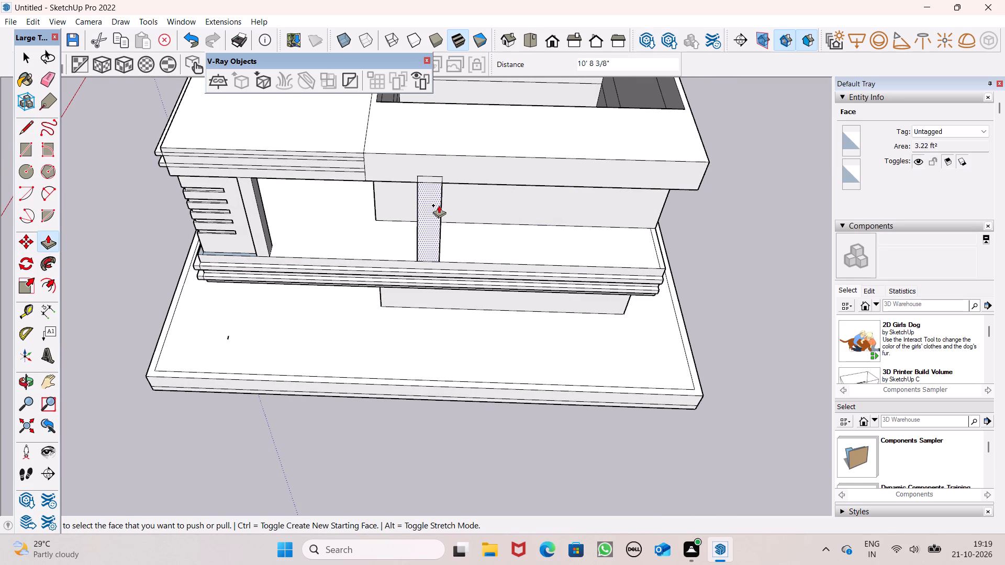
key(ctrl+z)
Push/pull the column profile up 10' from the upper floor to the underside of the roof slab.
scroll(497, 202, down, 2)
middle_drag(479, 234, 566, 238)
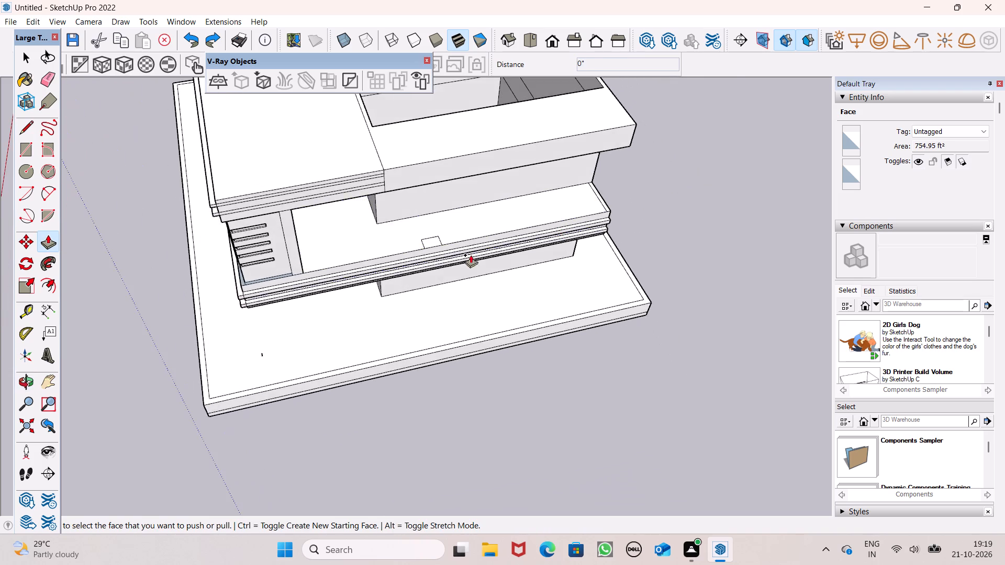
scroll(464, 254, up, 4)
drag(427, 238, 424, 217)
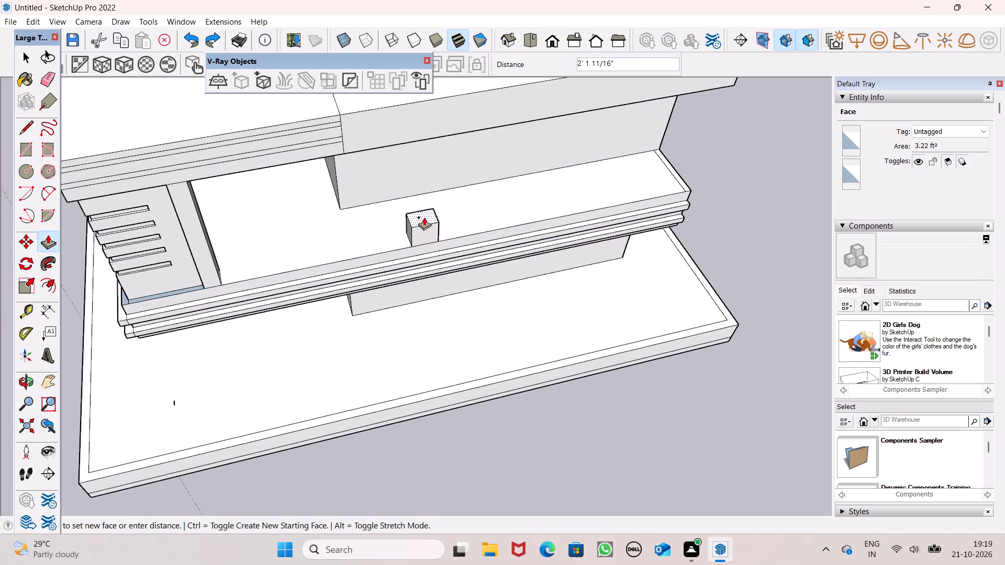
drag(424, 217, 397, 146)
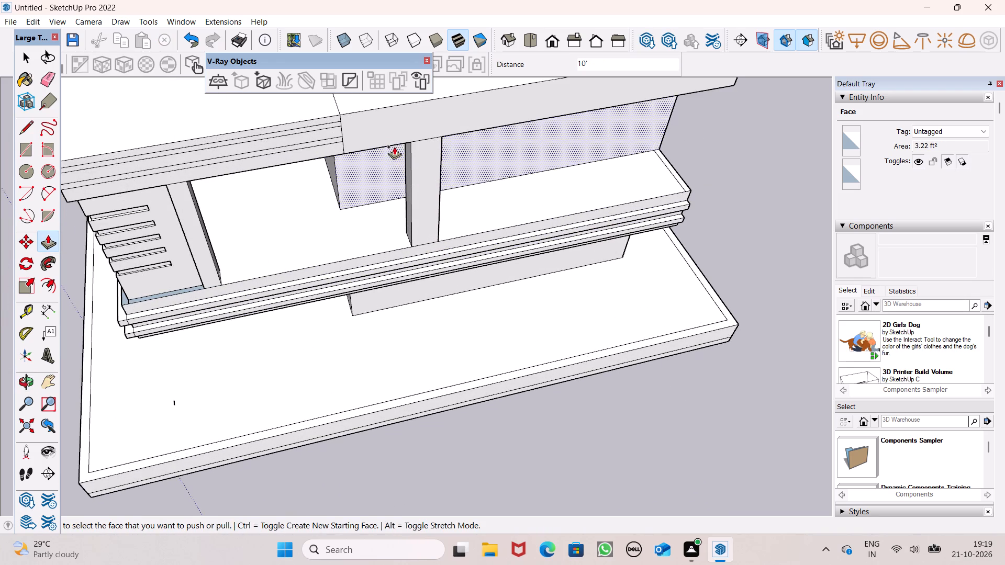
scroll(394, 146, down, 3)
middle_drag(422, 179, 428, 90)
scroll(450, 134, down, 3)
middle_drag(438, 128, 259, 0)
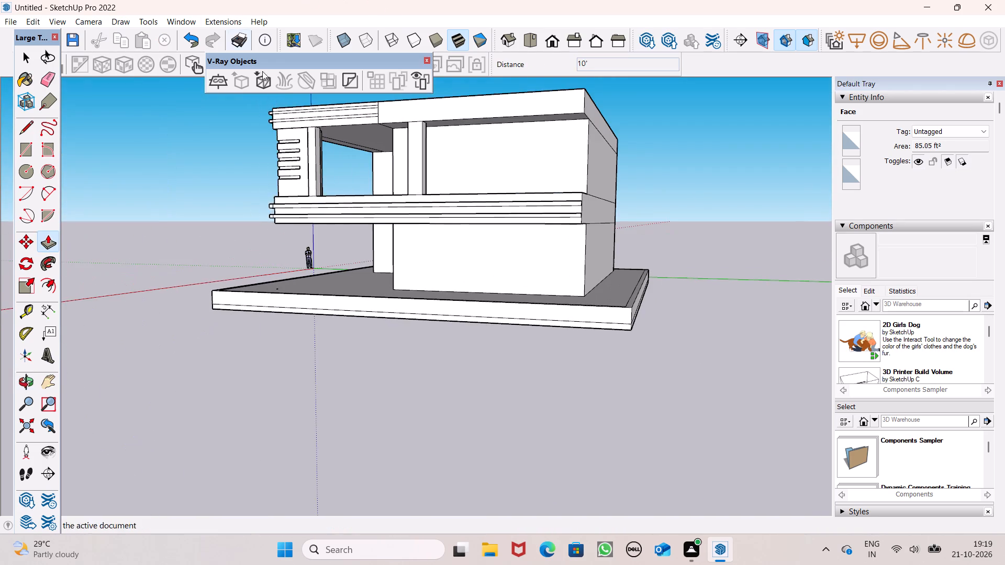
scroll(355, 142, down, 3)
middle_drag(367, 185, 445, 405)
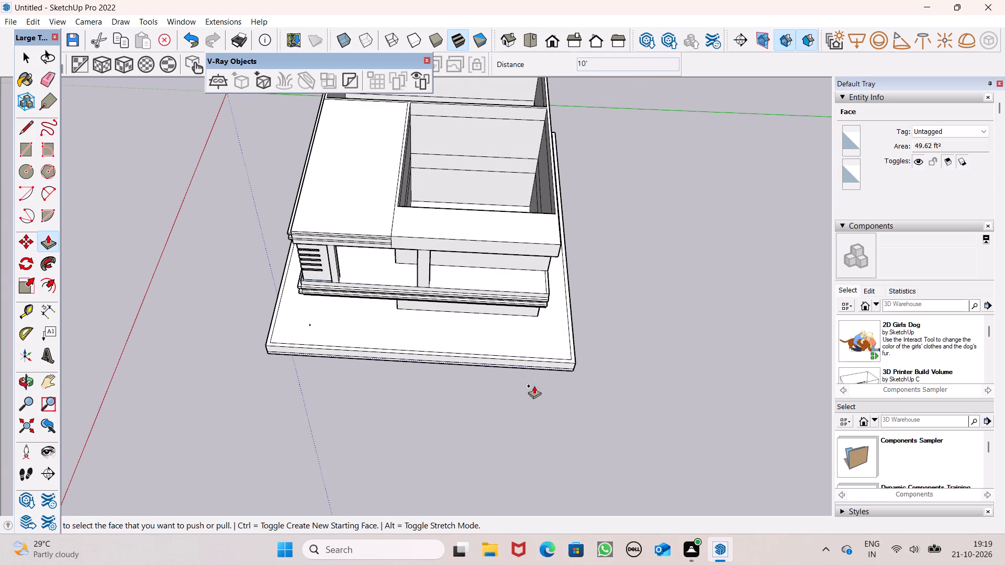
Draw a line about 21' 9" long on the upper floor from the side support column's base to the floor's outer edge.
scroll(534, 386, down, 1)
middle_drag(558, 391, 557, 406)
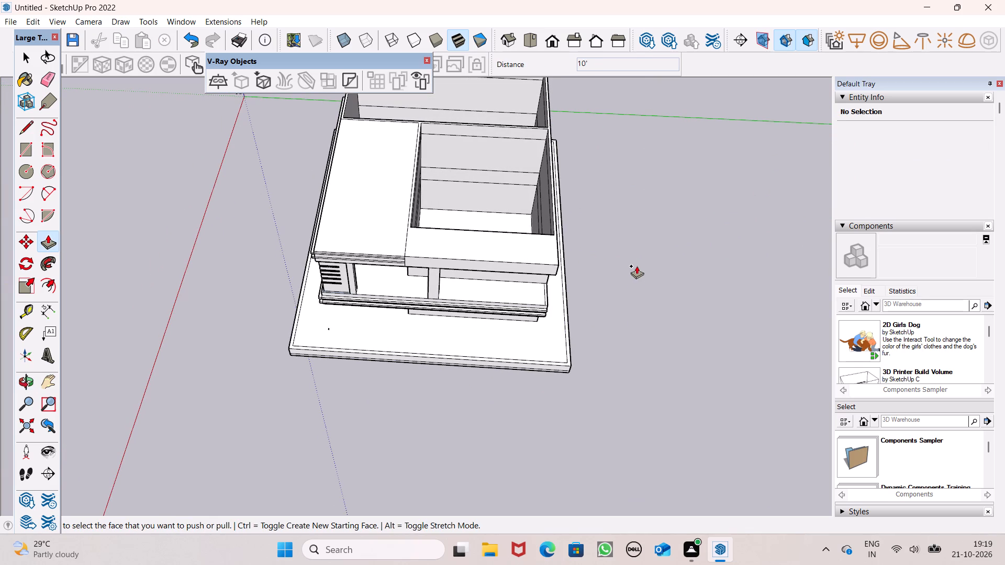
middle_drag(631, 265, 631, 308)
scroll(631, 308, up, 5)
scroll(476, 330, up, 6)
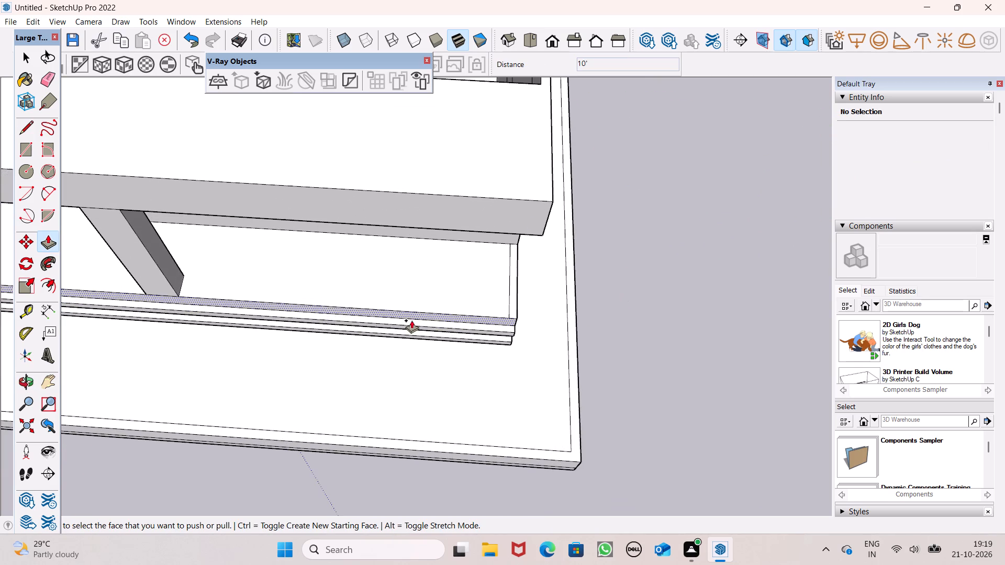
middle_drag(422, 329, 335, 291)
scroll(335, 291, up, 1)
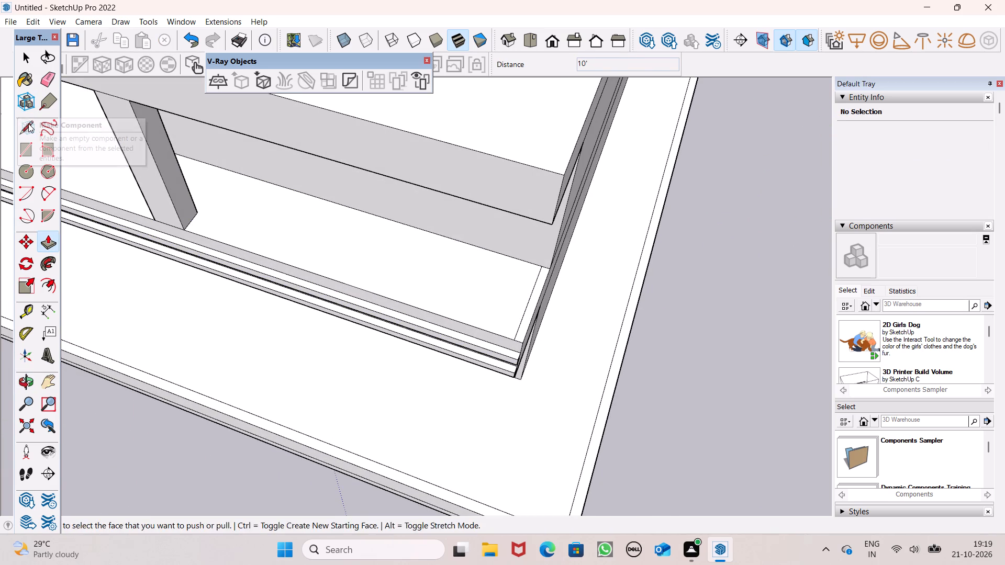
click(29, 123)
middle_drag(118, 192, 194, 209)
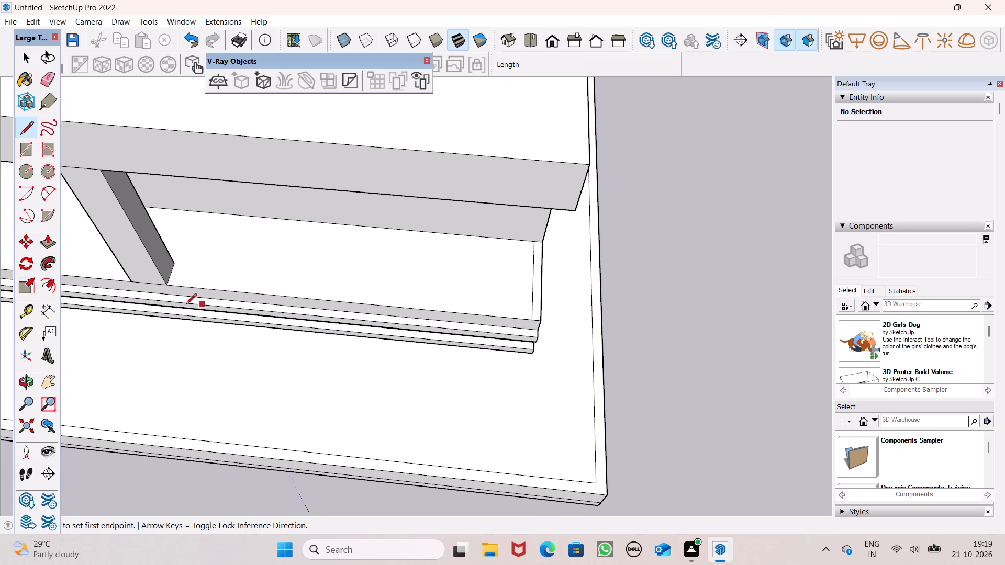
scroll(171, 273, up, 6)
middle_click(171, 273)
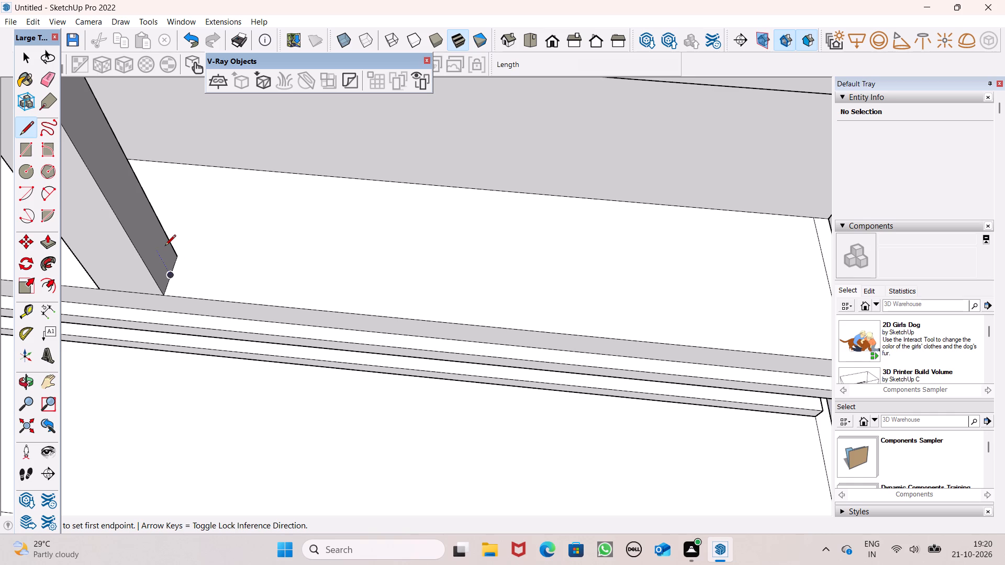
click(167, 276)
scroll(311, 258, down, 7)
scroll(567, 300, up, 6)
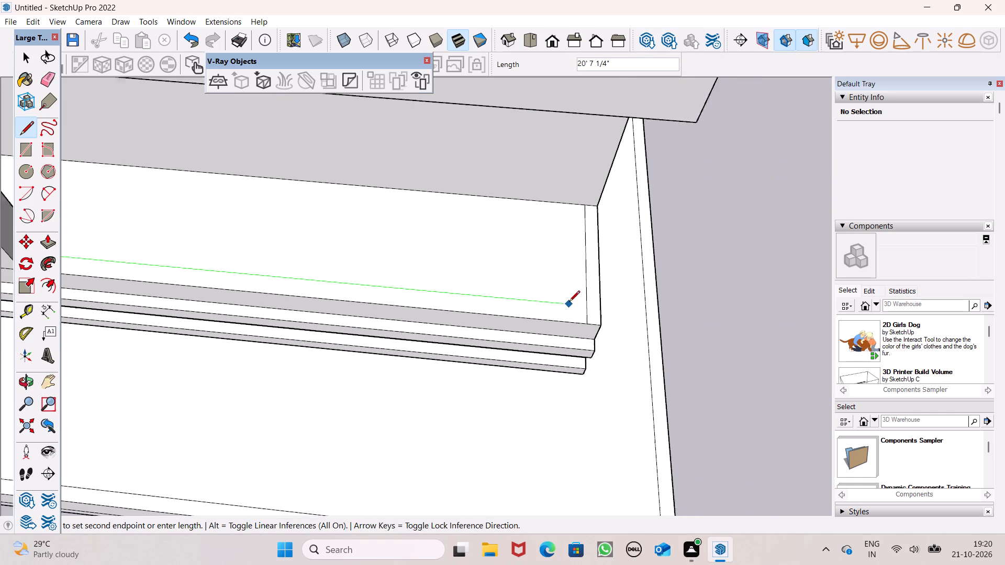
scroll(618, 311, up, 3)
click(593, 308)
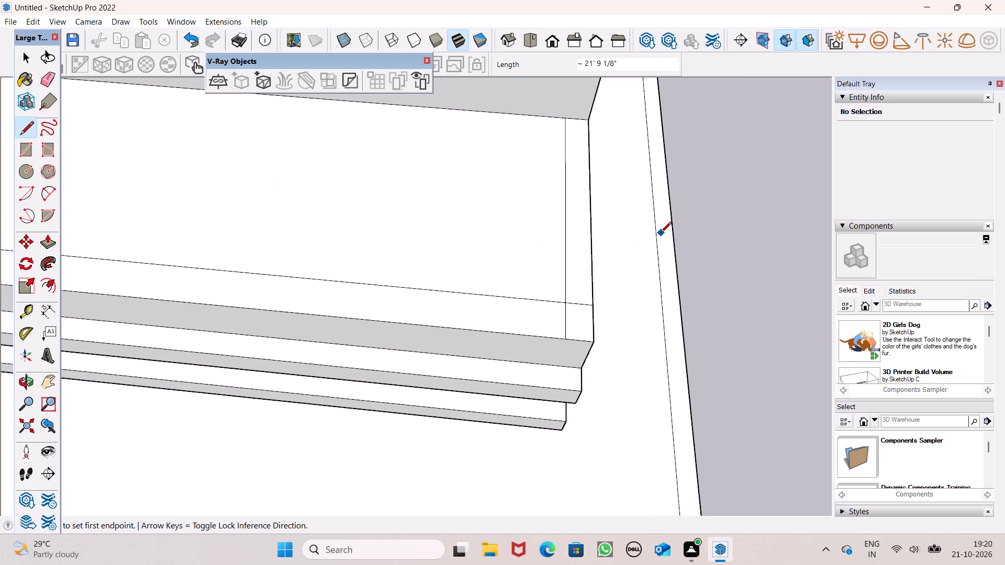
Erase the two short overlapping line segments at the upper floor's outer corner to leave one continuous L-shaped border strip.
key(space)
scroll(661, 233, down, 4)
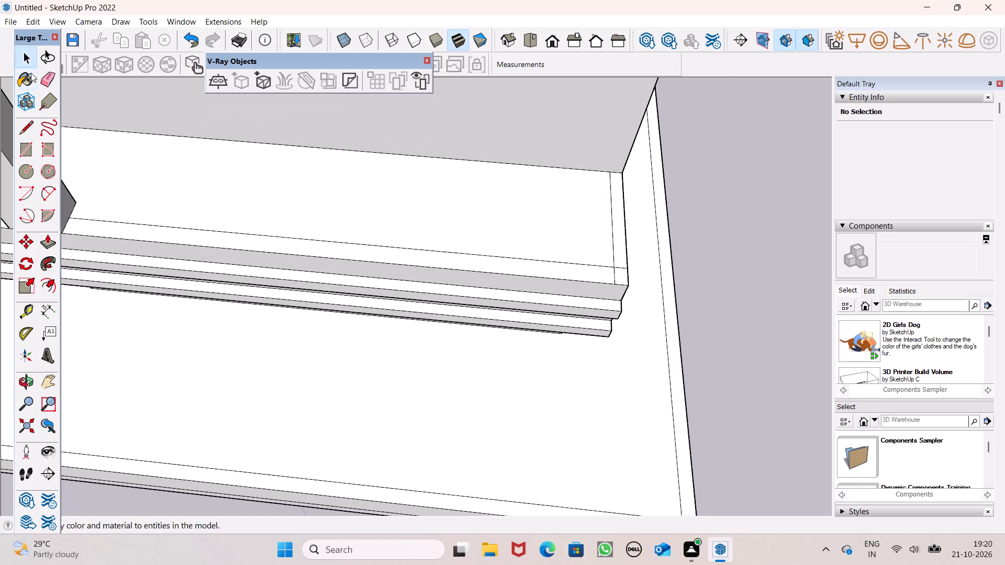
click(44, 74)
scroll(534, 233, up, 3)
drag(646, 274, 646, 277)
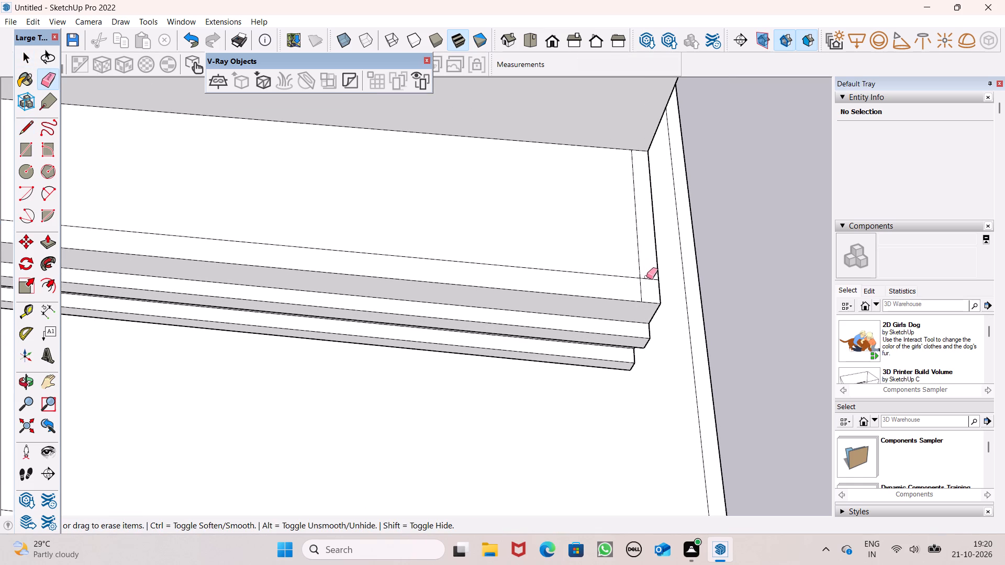
drag(646, 277, 644, 290)
drag(640, 282, 640, 289)
scroll(712, 236, down, 5)
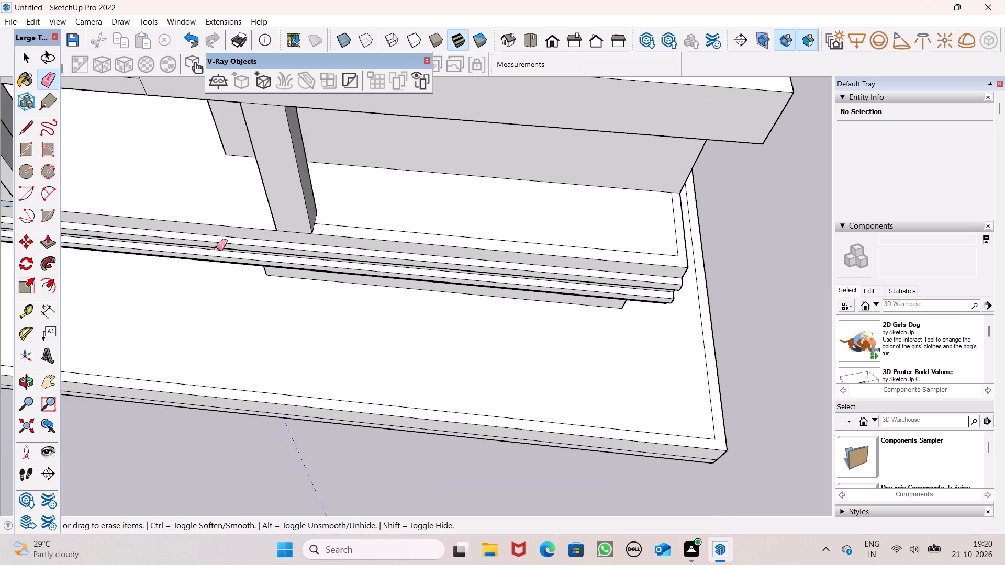
Push/pull the L-shaped border strip up 4' to form a balcony parapet.
click(45, 249)
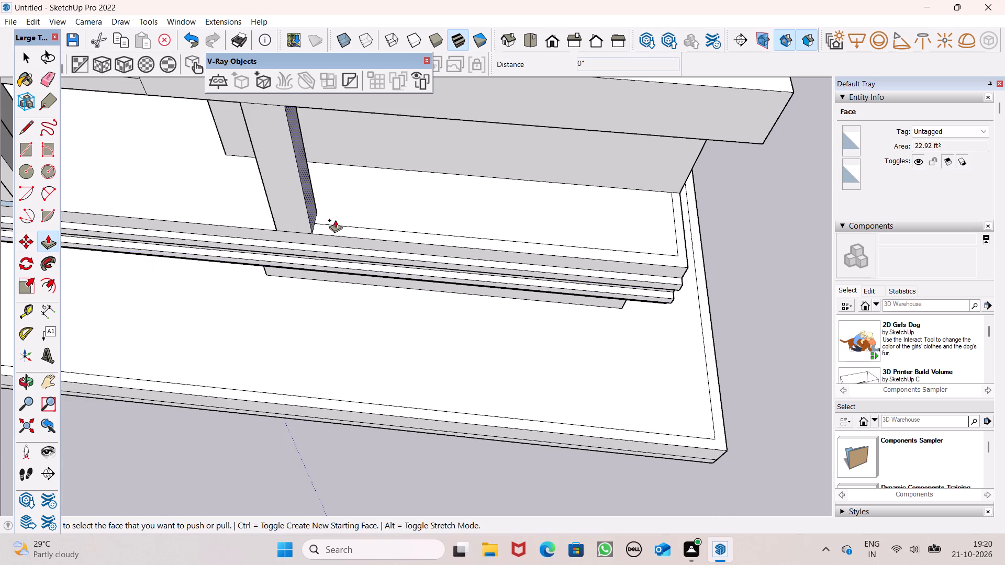
drag(325, 224, 325, 193)
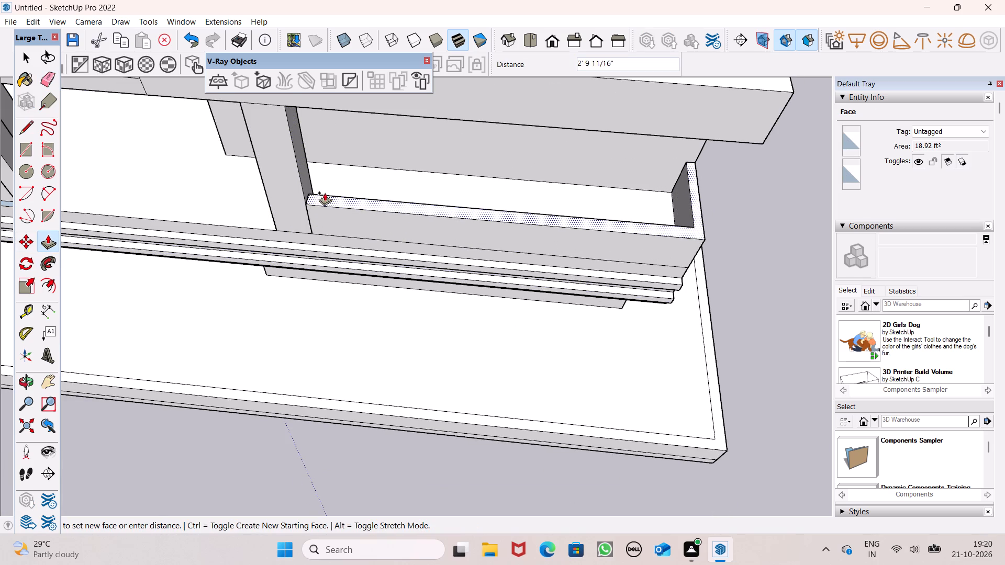
drag(325, 193, 327, 190)
key(4)
key(apostrophe)
key(Return)
Draw a dividing line across the long balcony parapet's top nearer the column, continuing 4' down its outer face.
middle_drag(465, 210, 448, 105)
scroll(448, 104, up, 1)
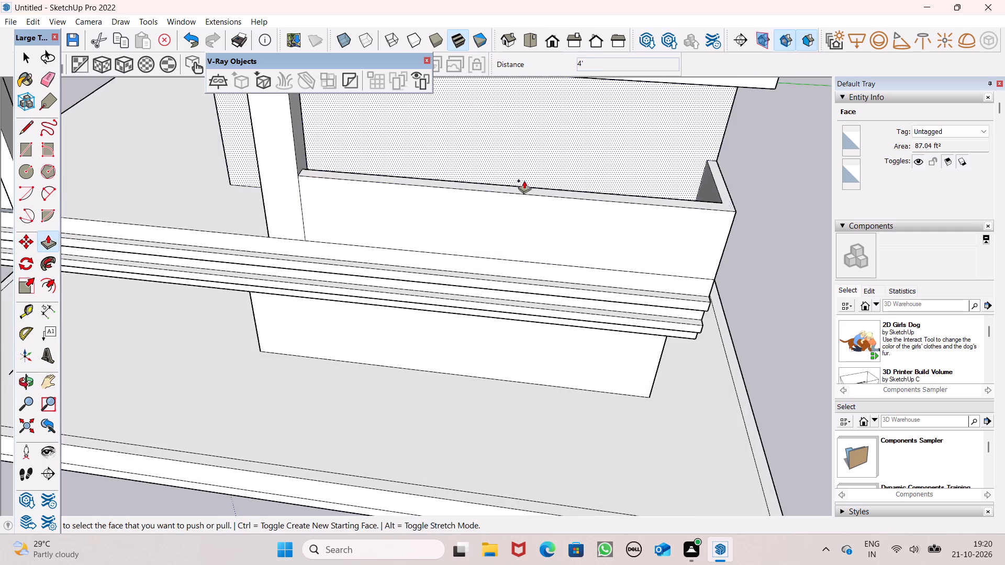
scroll(537, 205, down, 2)
middle_drag(590, 231, 557, 150)
scroll(601, 178, down, 1)
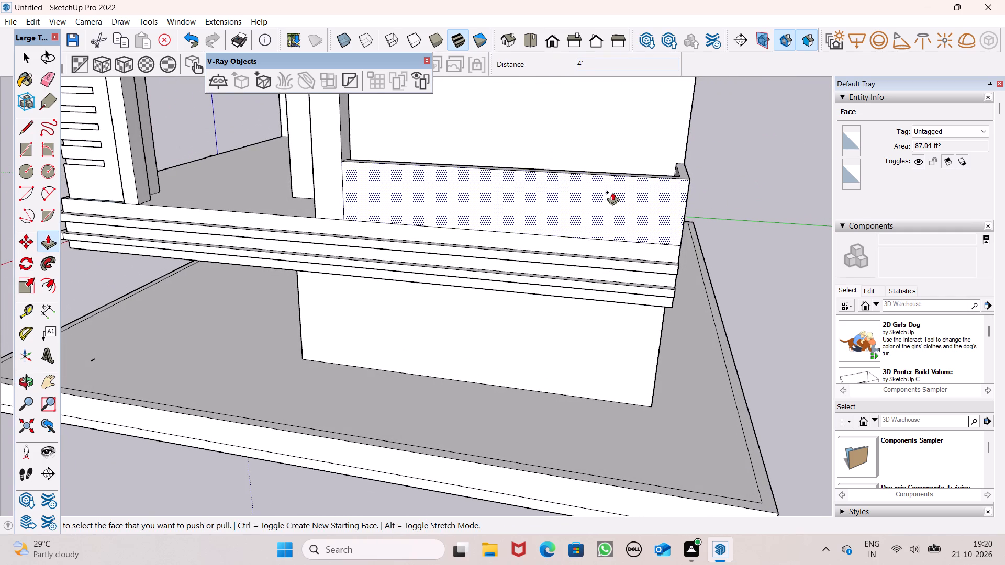
middle_drag(612, 201, 676, 313)
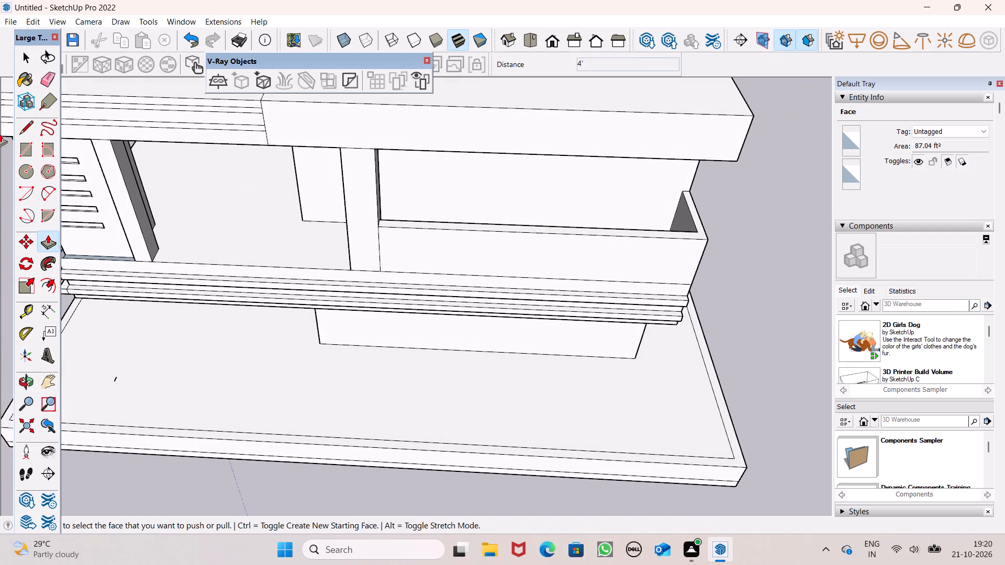
click(26, 123)
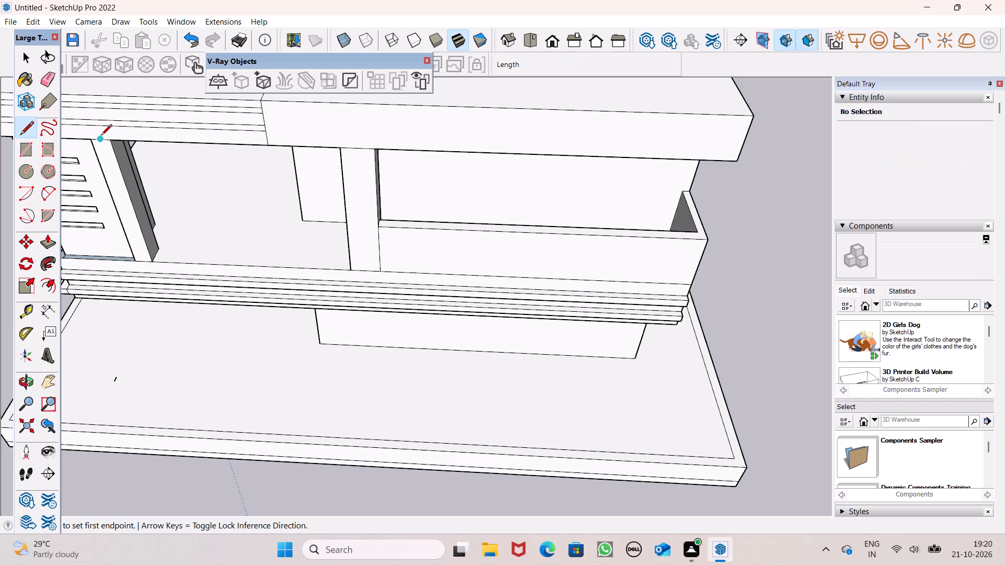
scroll(229, 128, down, 3)
middle_drag(260, 186, 304, 253)
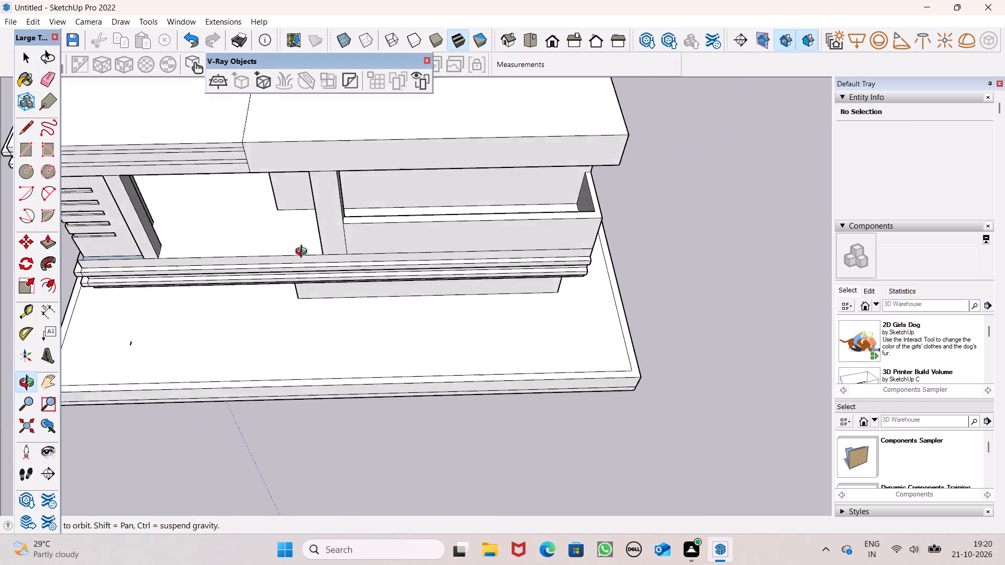
middle_drag(304, 253, 330, 259)
middle_drag(557, 231, 526, 244)
scroll(526, 247, up, 1)
scroll(478, 257, up, 4)
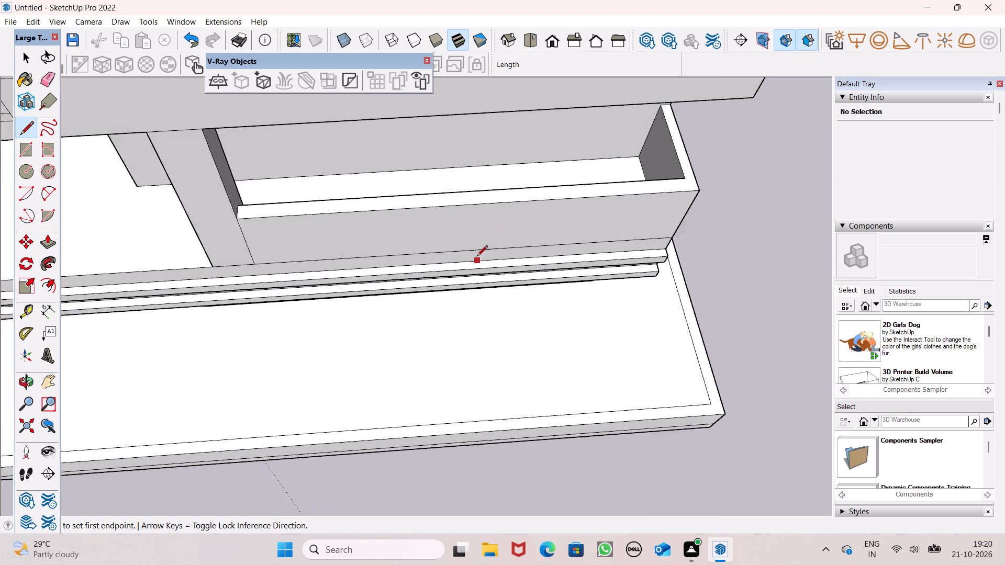
scroll(477, 257, up, 2)
middle_drag(460, 250, 425, 241)
scroll(373, 177, up, 3)
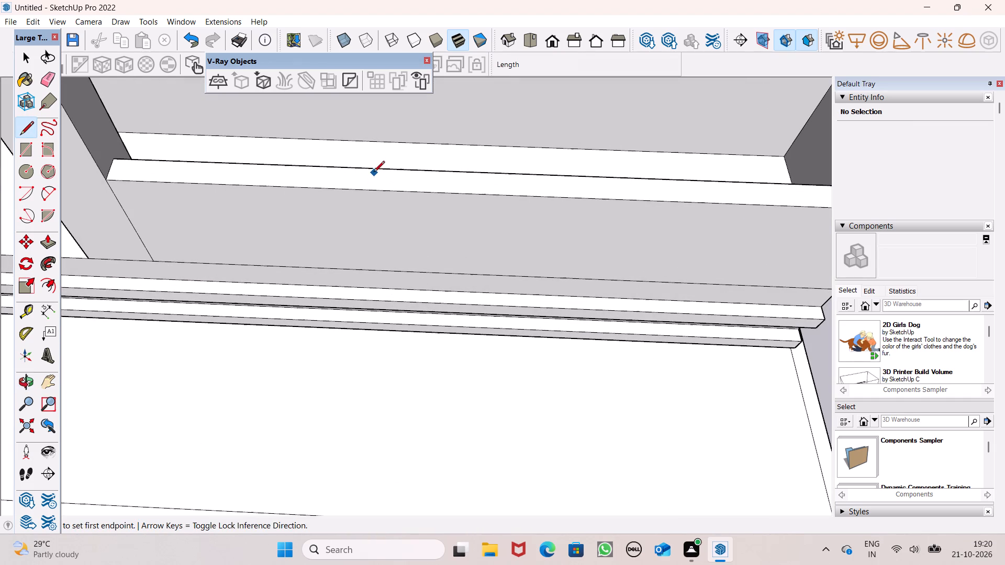
click(374, 168)
click(371, 188)
click(371, 193)
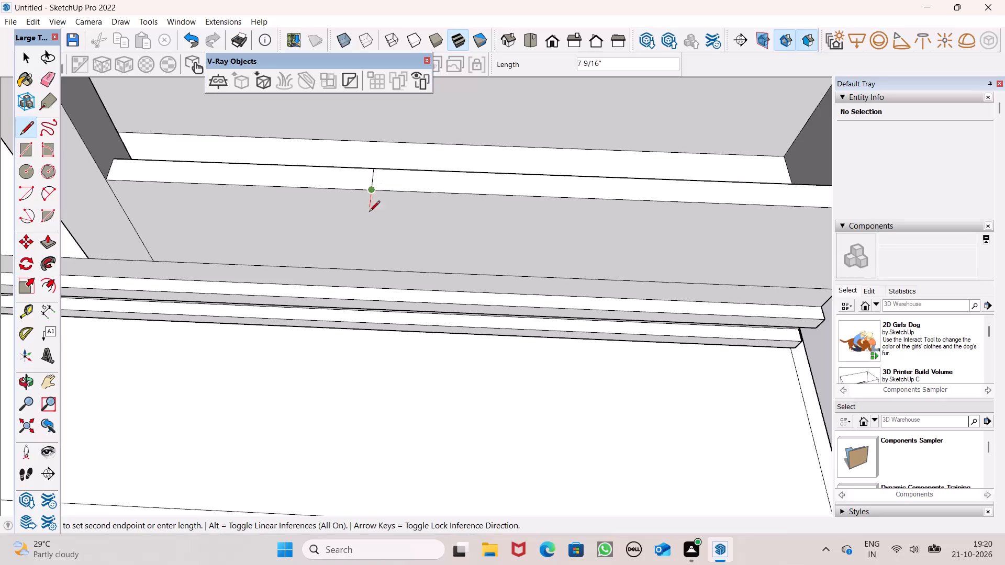
click(372, 270)
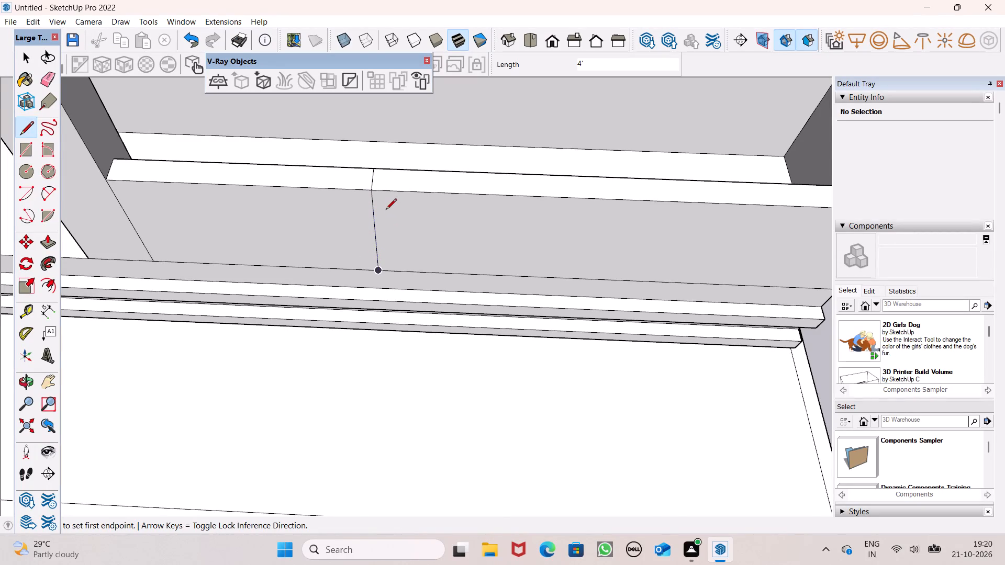
Draw a second dividing line across the parapet's top nearer the outer corner, continuing 4' down its outer face.
scroll(386, 210, down, 1)
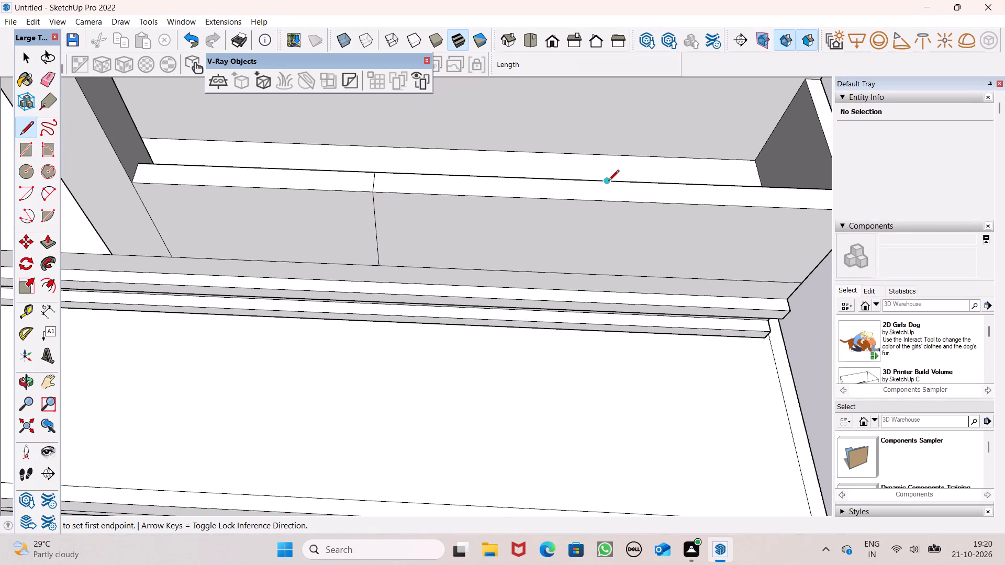
click(606, 182)
click(602, 198)
click(610, 201)
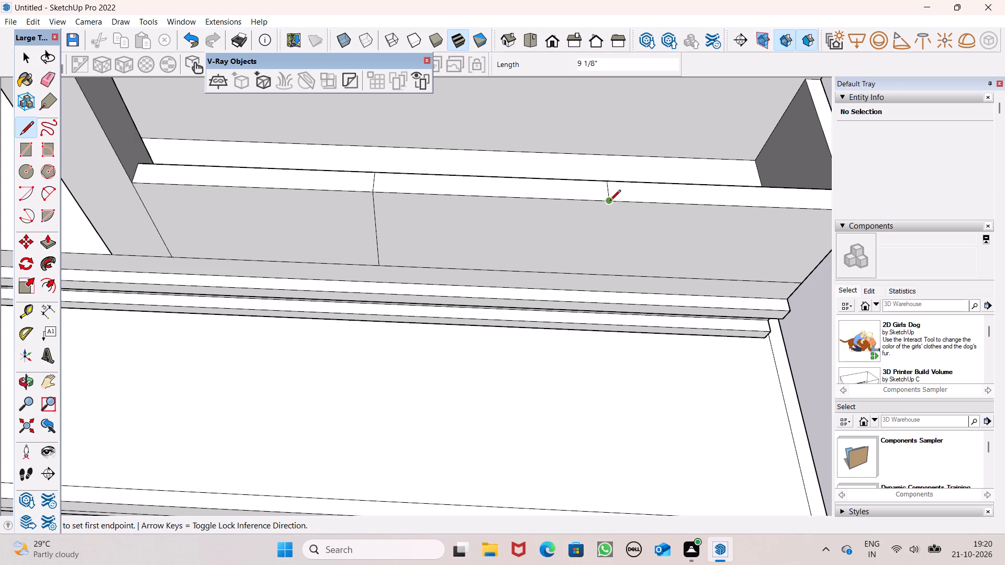
click(585, 275)
Push/pull the parapet's middle section down 4' to open a gap between the two dividing lines.
scroll(509, 187, down, 1)
click(46, 241)
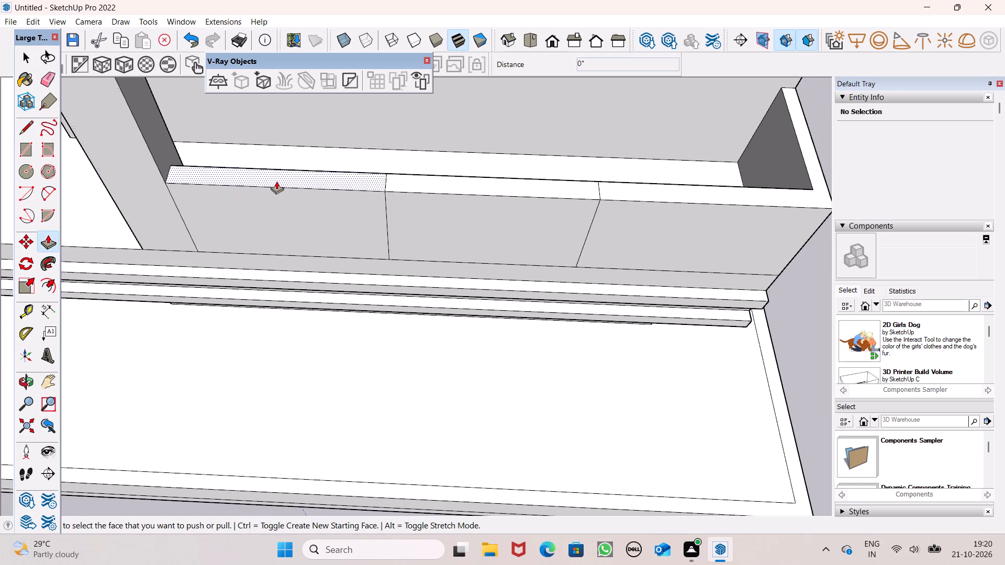
drag(411, 180, 415, 209)
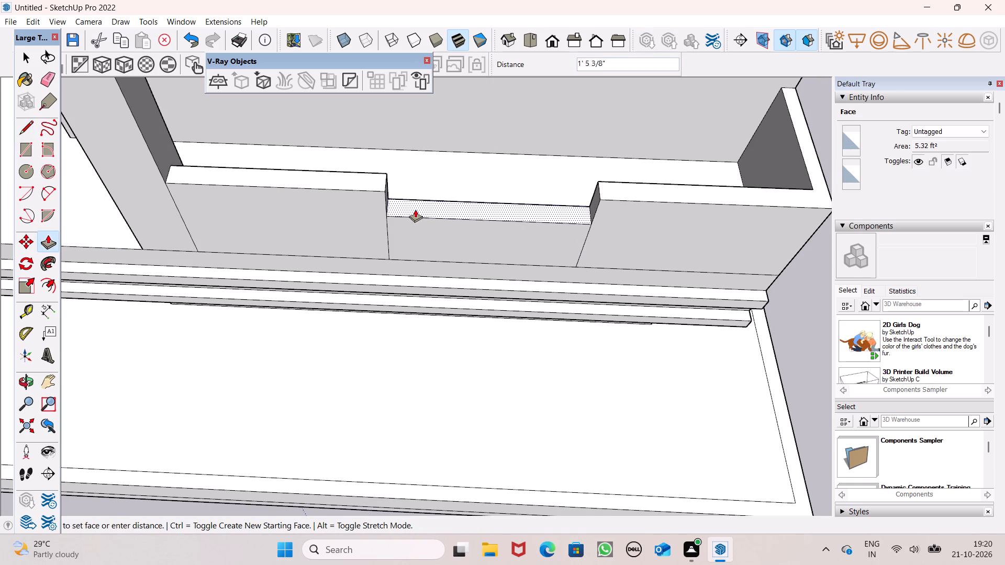
drag(415, 209, 405, 248)
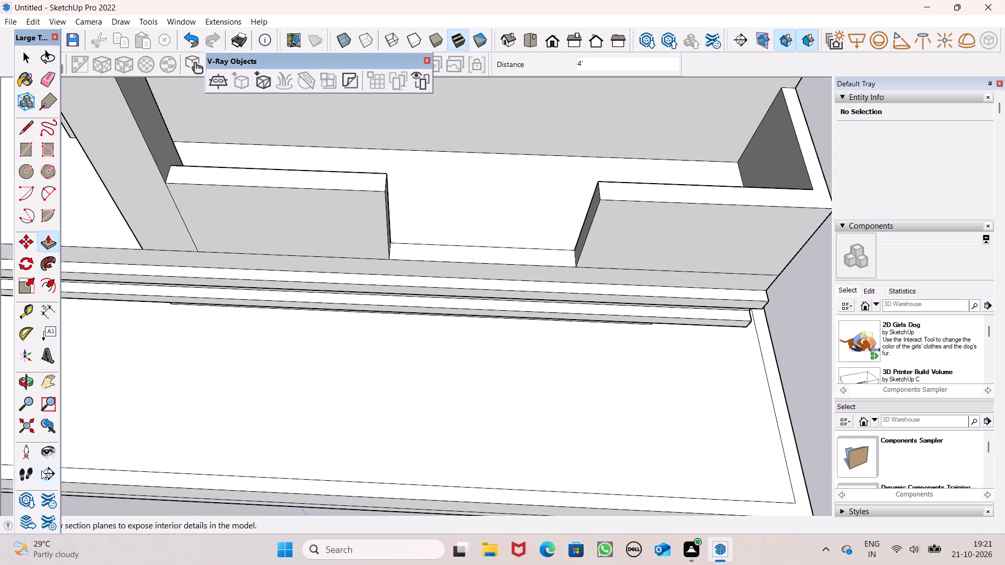
Push/pull the tops of the two remaining parapet sections up 4" to form coping bands.
click(46, 242)
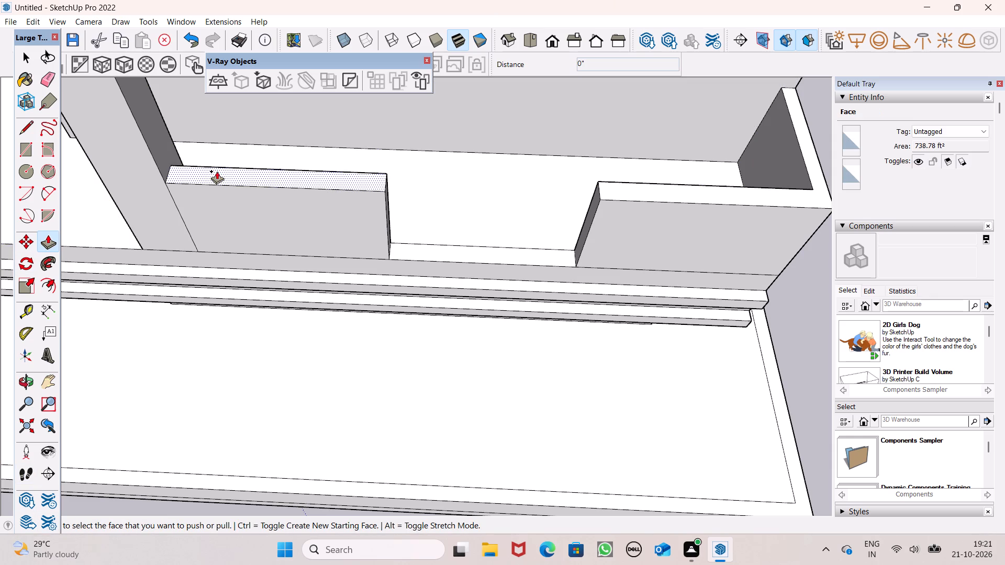
drag(217, 172, 217, 166)
key(4)
key(shift+quotedbl)
key(Return)
drag(610, 187, 610, 188)
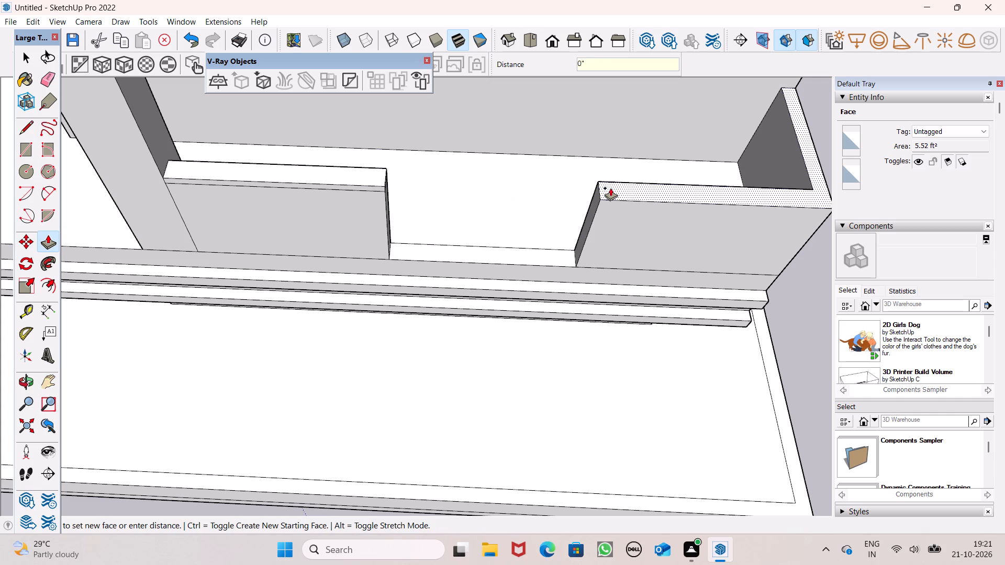
drag(610, 188, 611, 179)
key(4)
key(shift+quotedbl)
key(Return)
scroll(586, 172, down, 4)
middle_drag(639, 195, 630, 116)
key(space)
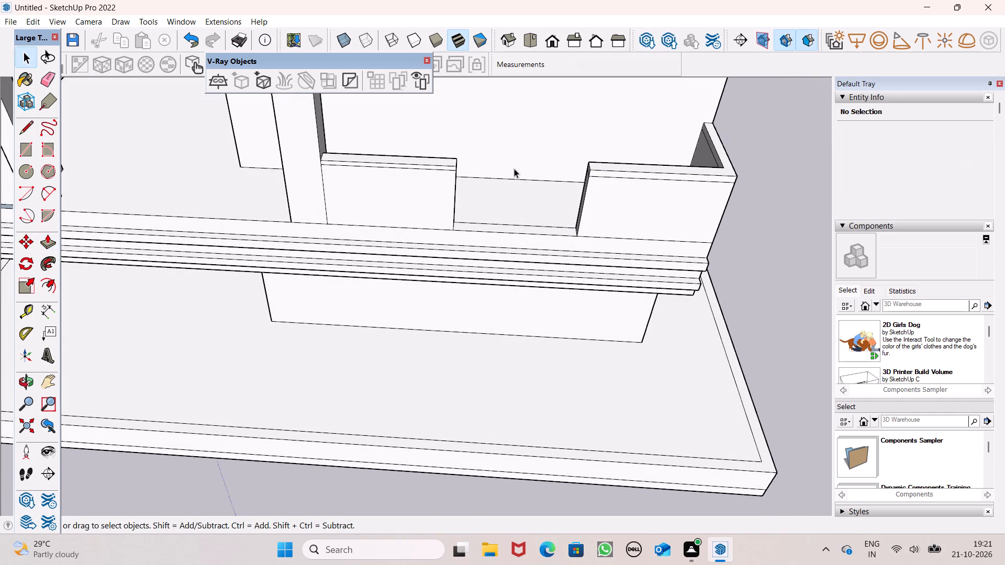
Draw a small, roughly square rectangle on the outer face of the coped parapet section nearer the column.
click(24, 157)
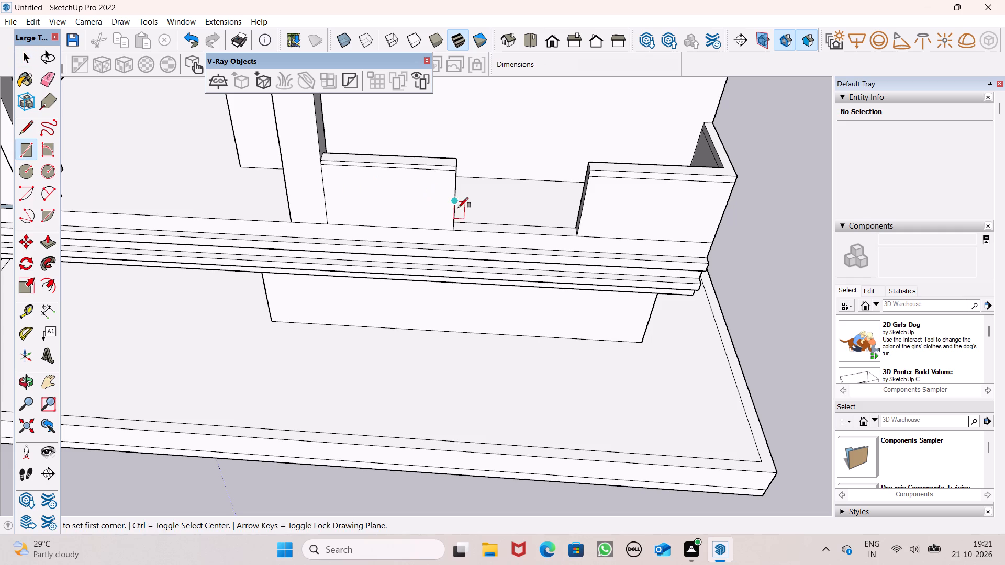
middle_drag(458, 208, 461, 150)
scroll(460, 157, up, 1)
scroll(359, 183, up, 4)
middle_drag(395, 212, 414, 173)
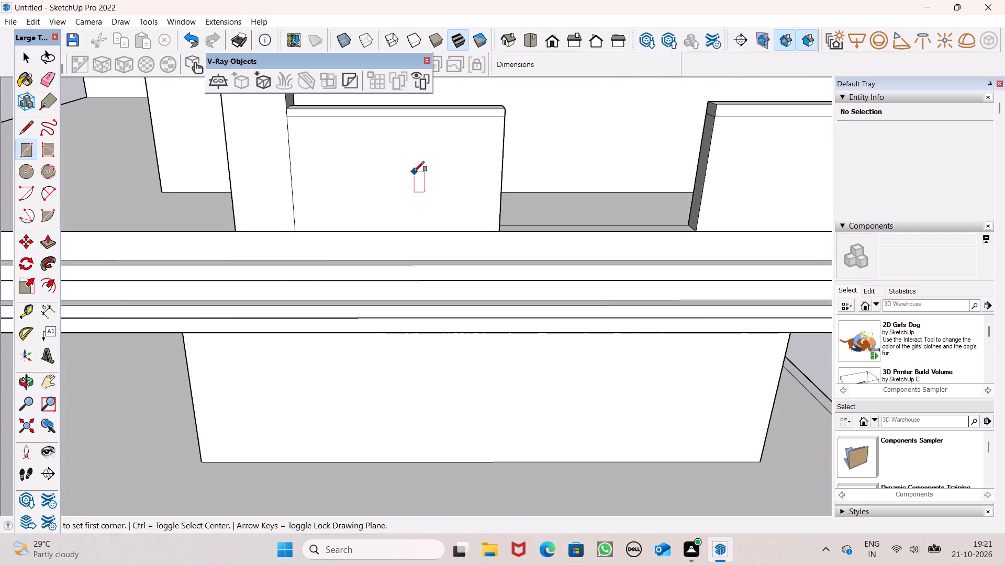
scroll(418, 181, up, 1)
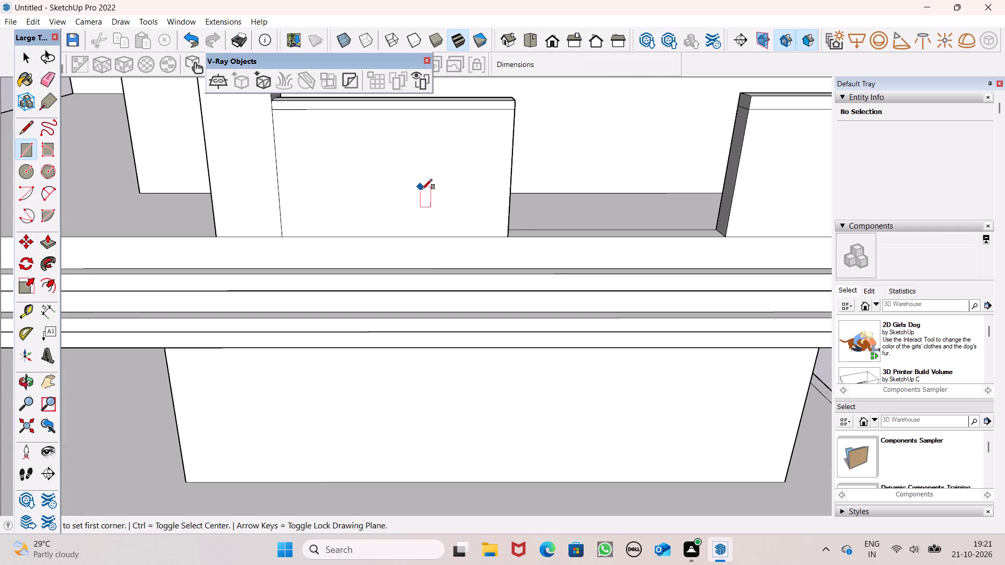
scroll(422, 189, up, 1)
middle_drag(422, 189, 439, 171)
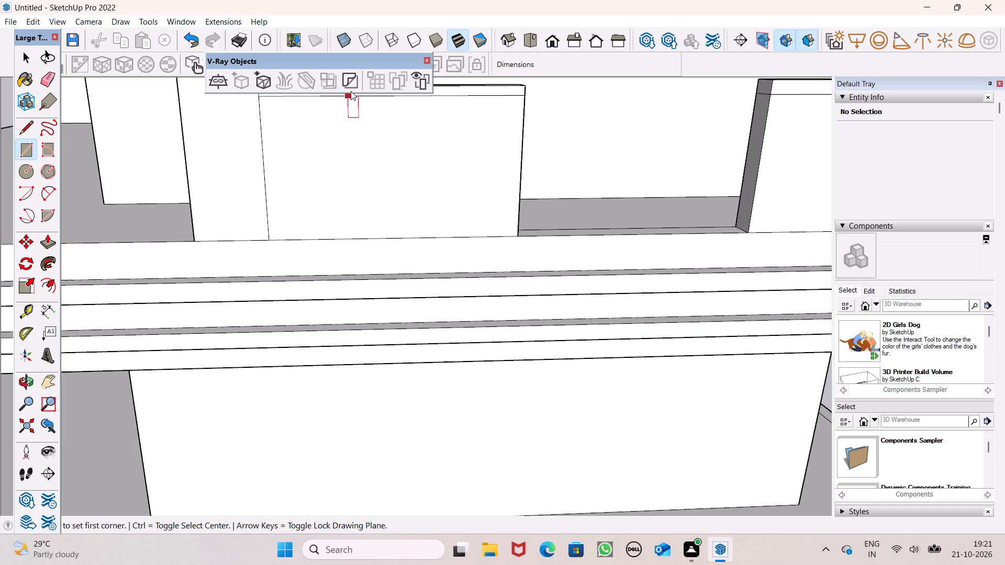
middle_drag(375, 165, 361, 142)
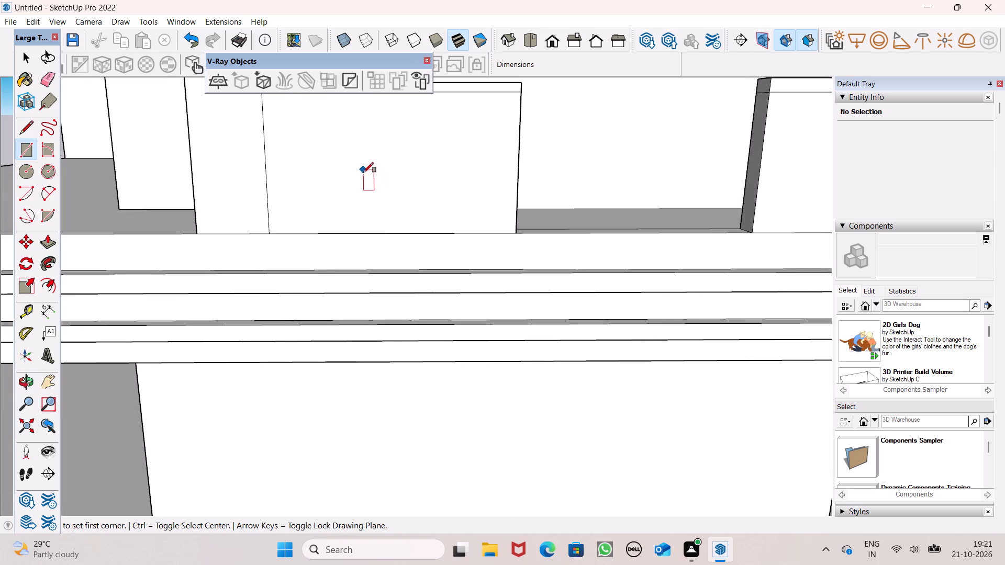
click(356, 129)
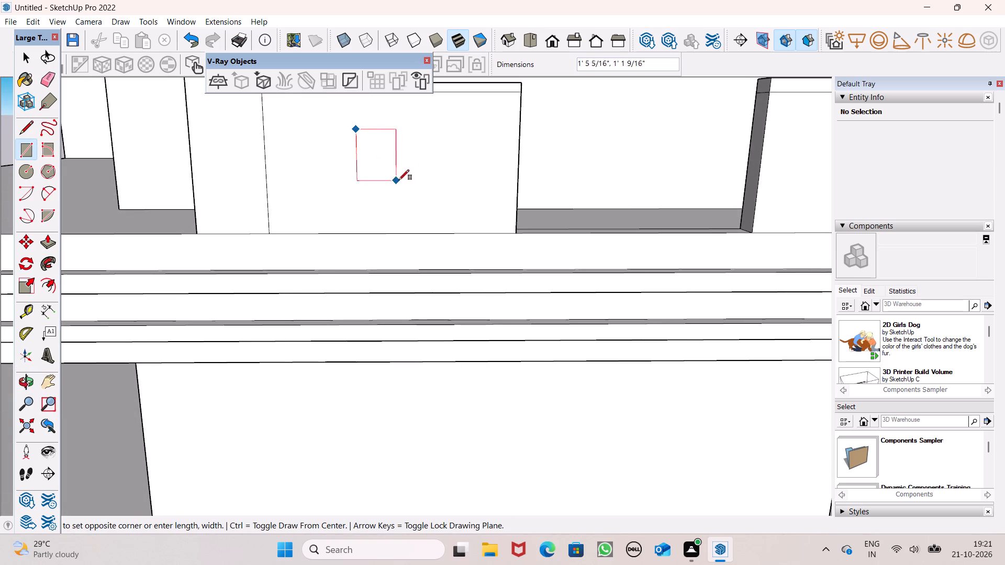
click(409, 175)
key(space)
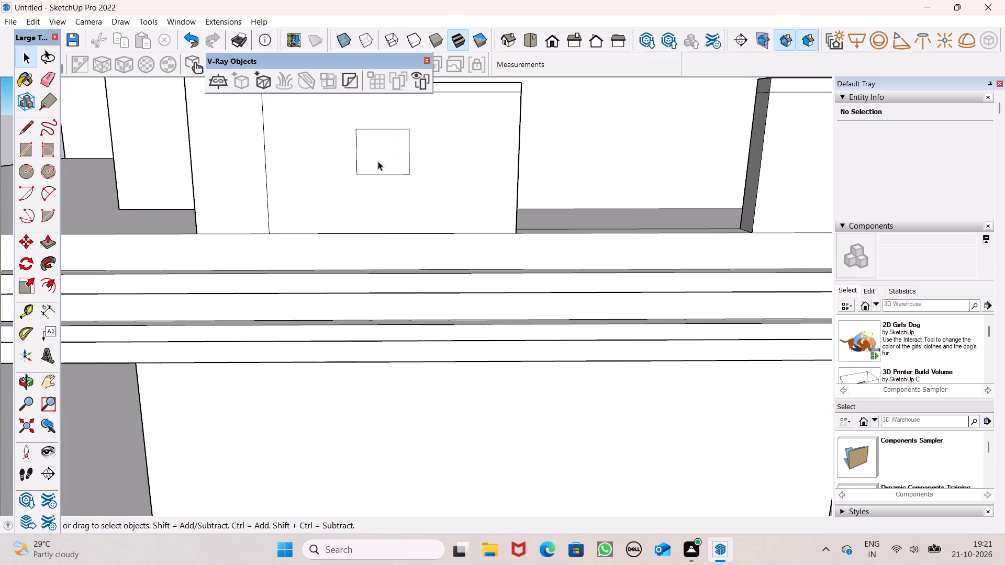
Copy the small rectangle about 14' 11" horizontally onto the outer face of the parapet section nearer the outer corner.
double_click(377, 161)
scroll(249, 158, down, 5)
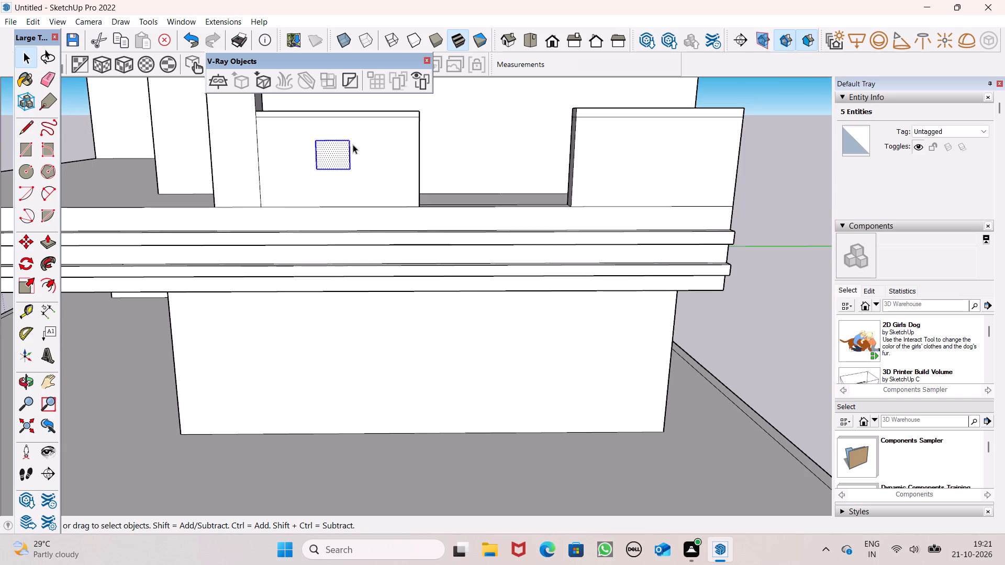
key(m)
key(Return)
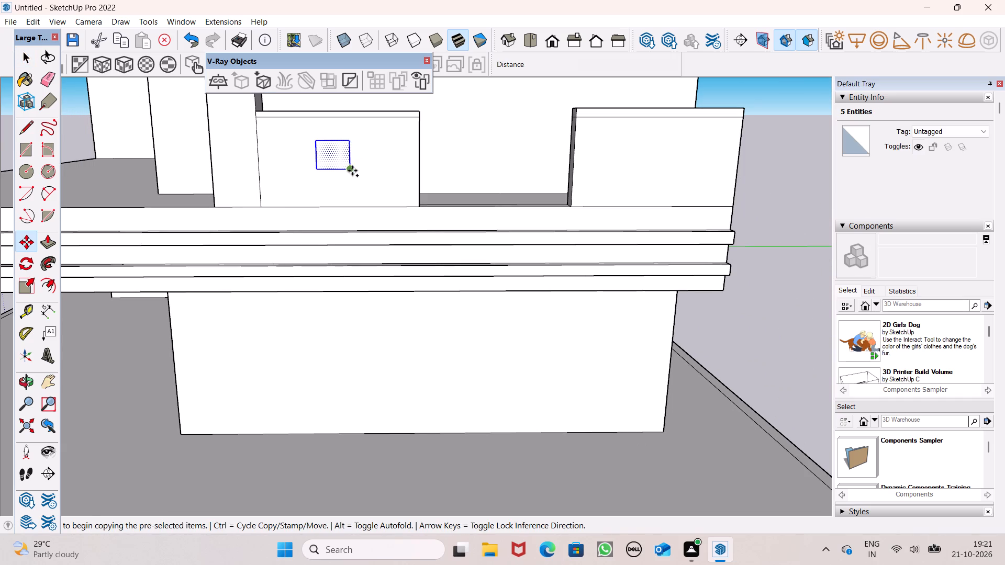
ctrl+drag(352, 171, 438, 165)
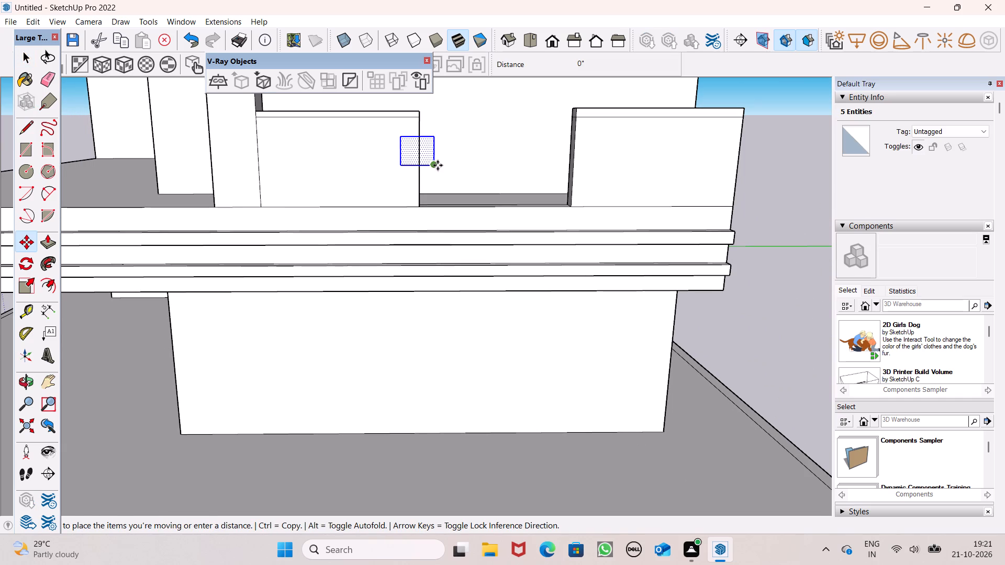
ctrl+drag(438, 165, 503, 180)
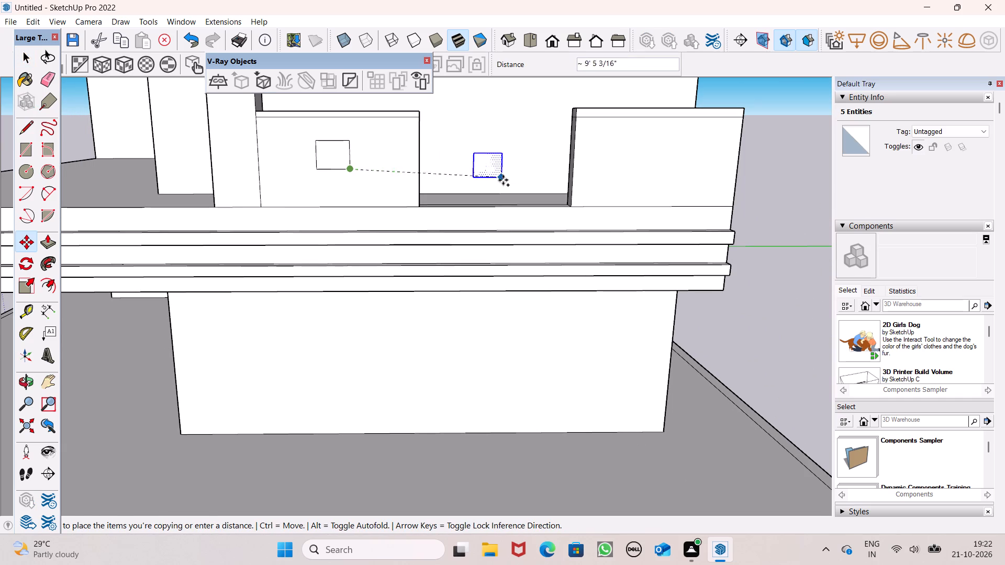
ctrl+drag(503, 180, 678, 163)
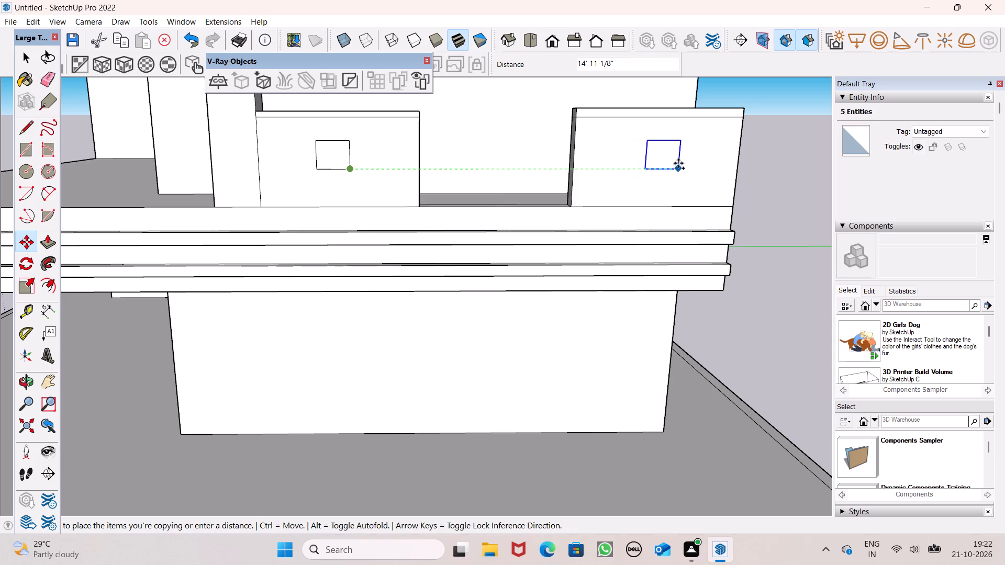
ctrl+drag(678, 163, 677, 162)
key(space)
click(795, 162)
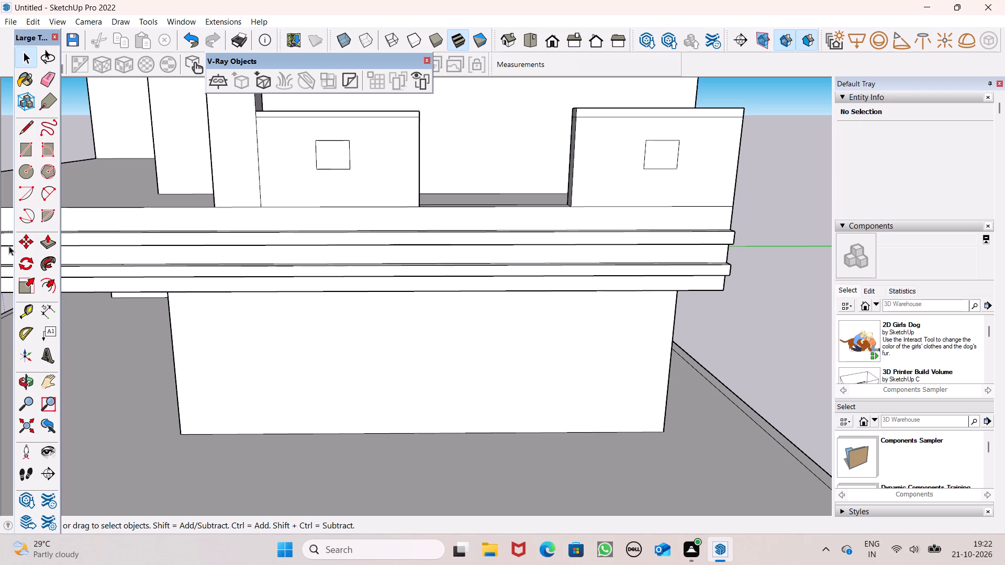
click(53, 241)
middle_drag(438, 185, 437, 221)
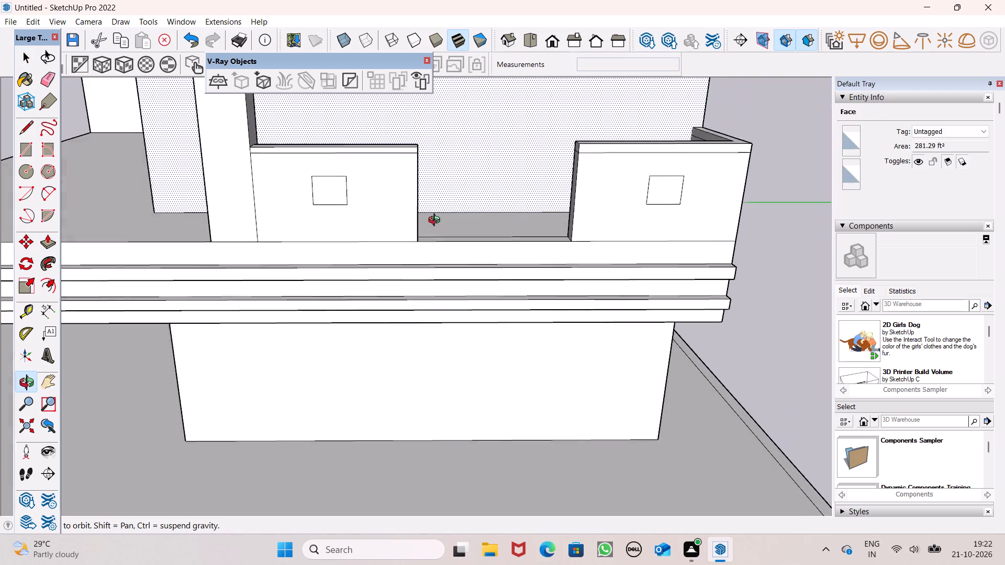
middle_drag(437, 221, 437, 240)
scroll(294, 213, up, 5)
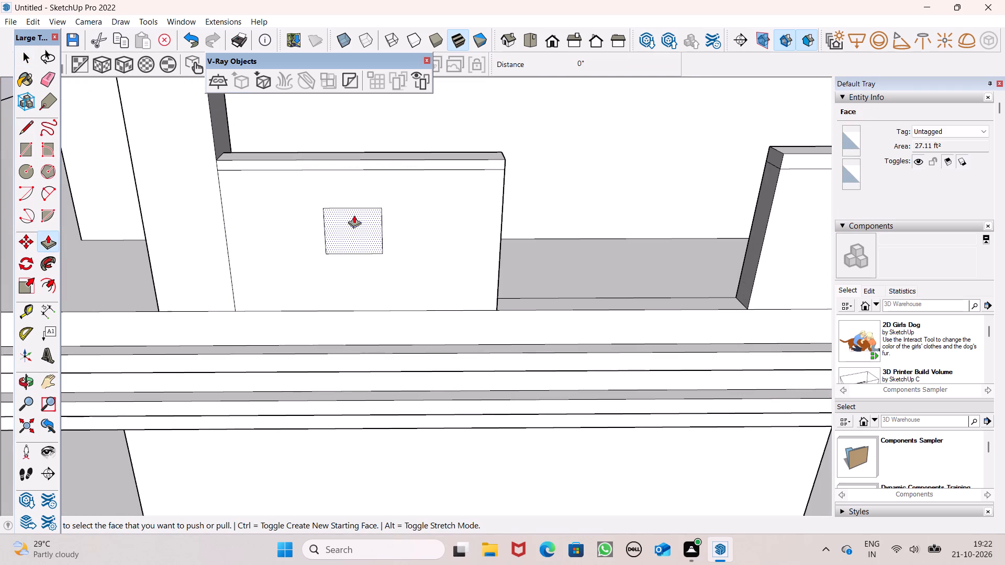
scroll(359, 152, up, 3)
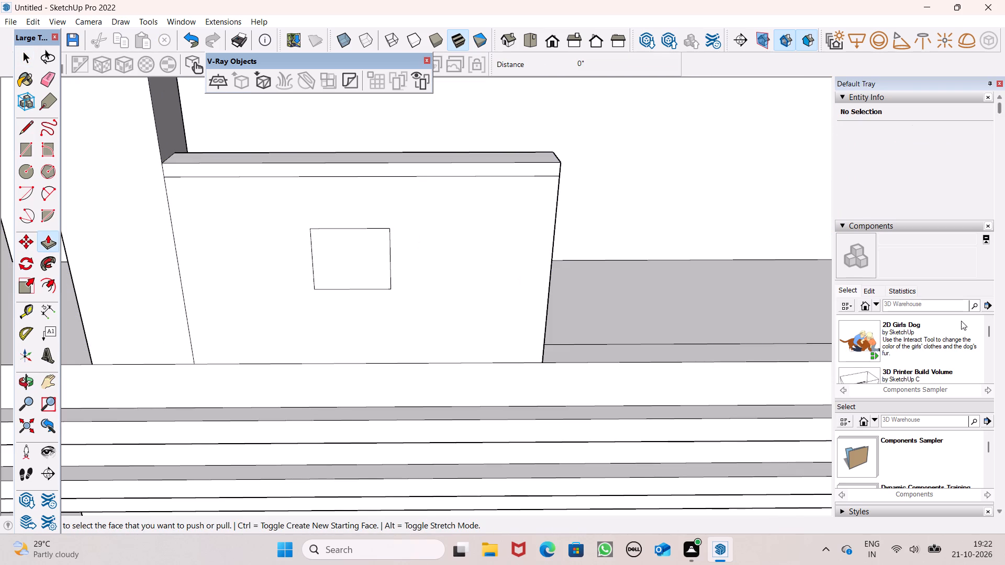
Paint both small parapet rectangles with the dark grey Color M07 from the Colors material collection.
scroll(837, 337, down, 5)
scroll(931, 334, down, 2)
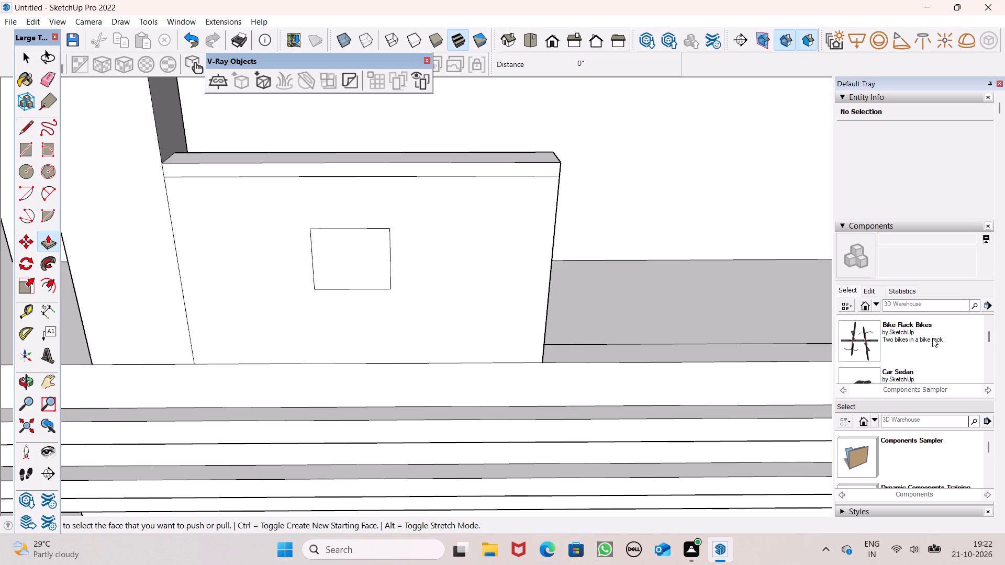
scroll(932, 338, down, 17)
scroll(946, 330, down, 7)
scroll(943, 417, down, 4)
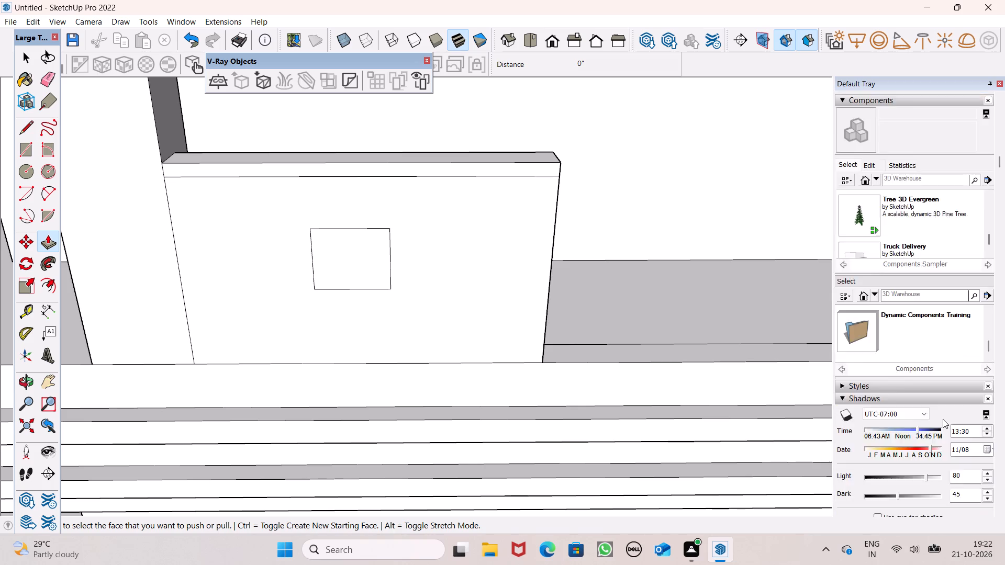
scroll(943, 419, down, 13)
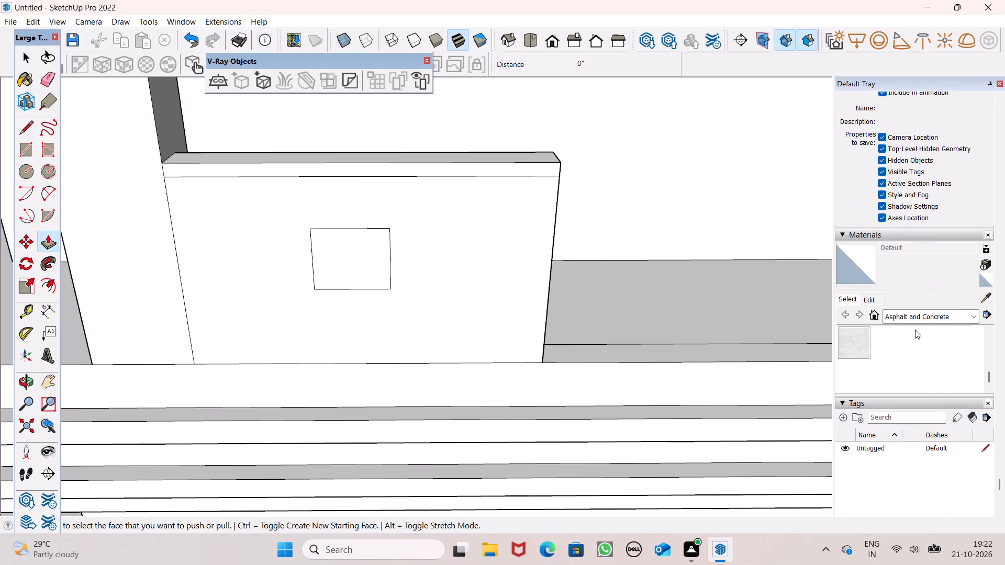
click(918, 324)
click(934, 314)
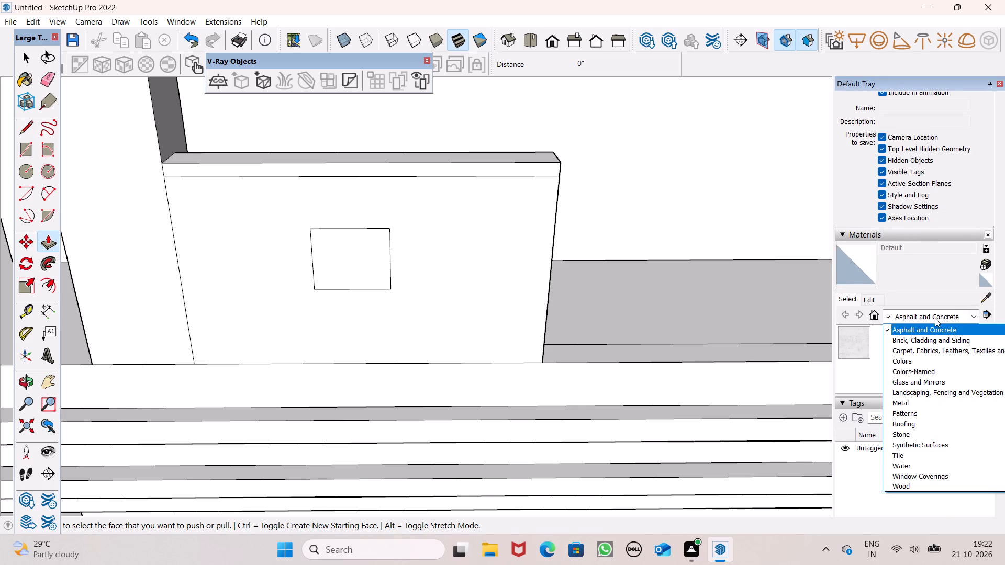
click(924, 357)
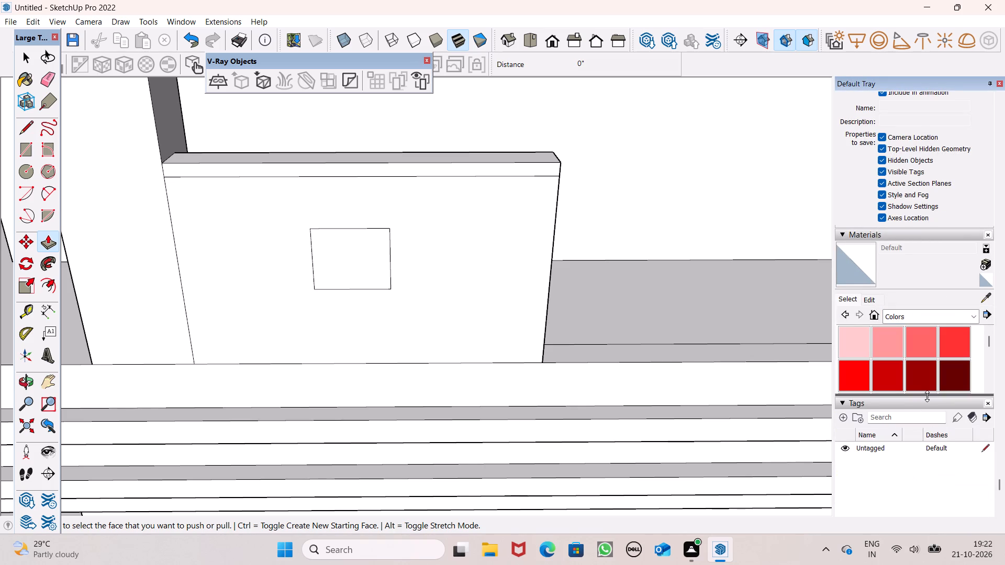
scroll(931, 371, down, 3)
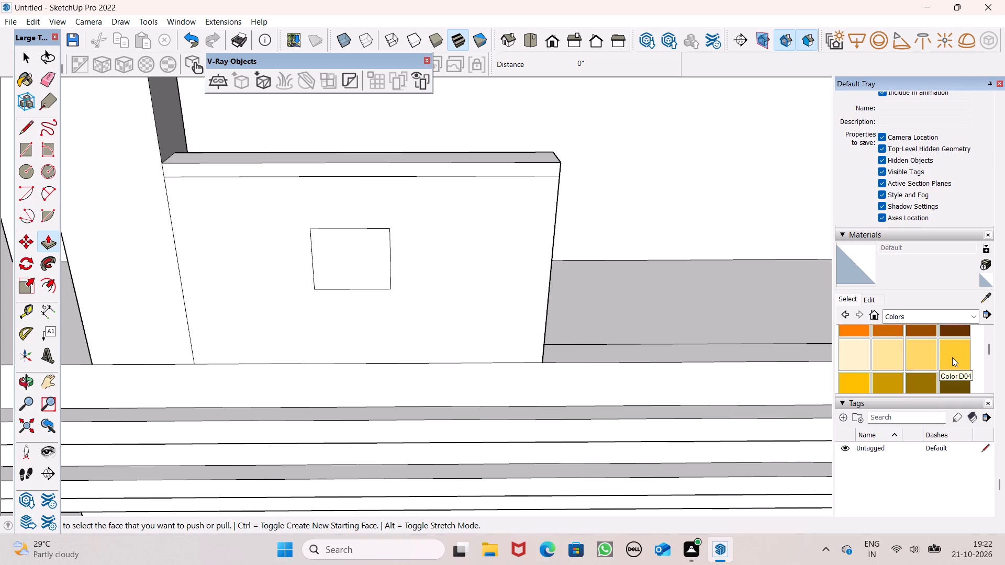
scroll(952, 357, down, 12)
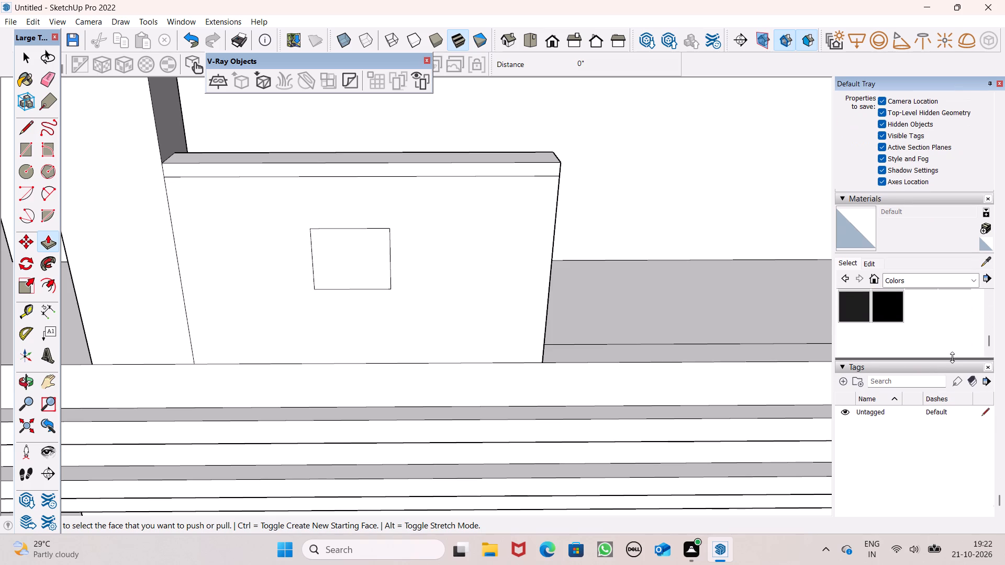
scroll(921, 345, up, 1)
click(965, 334)
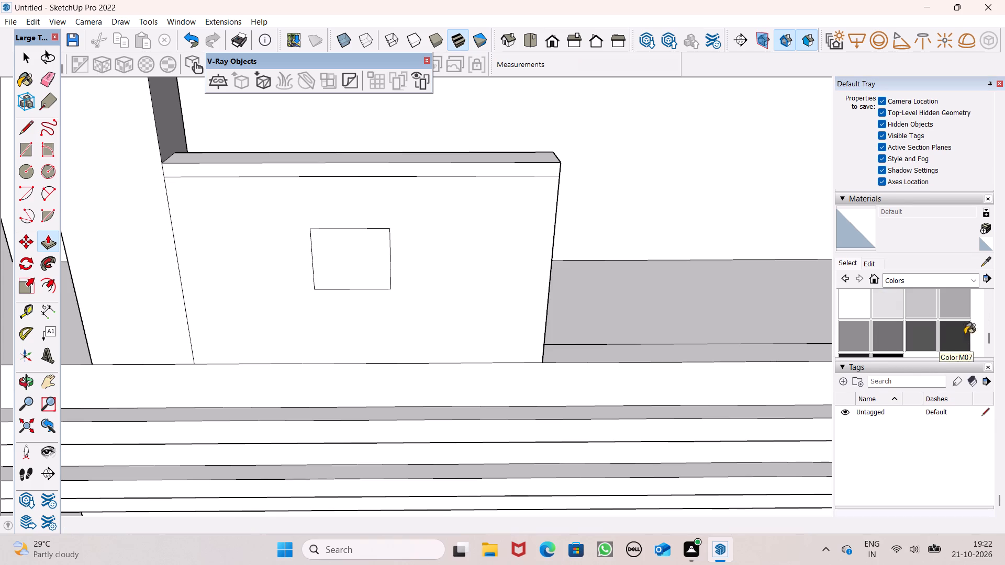
click(353, 255)
scroll(172, 230, down, 3)
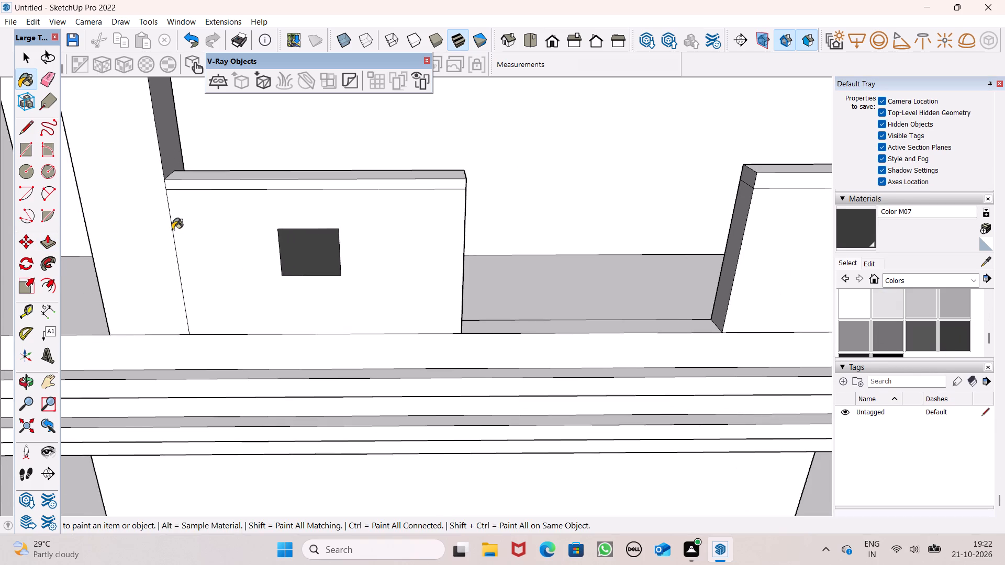
scroll(329, 281, down, 4)
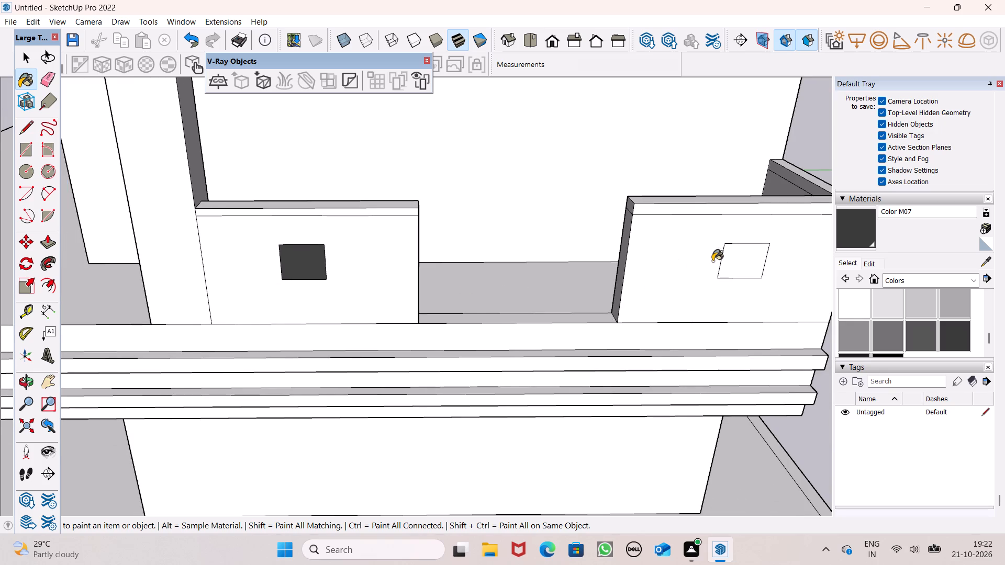
click(712, 262)
Push/pull the dark rectangle on the parapet section nearer the column inward about 2 9/16" to form a recess.
click(47, 247)
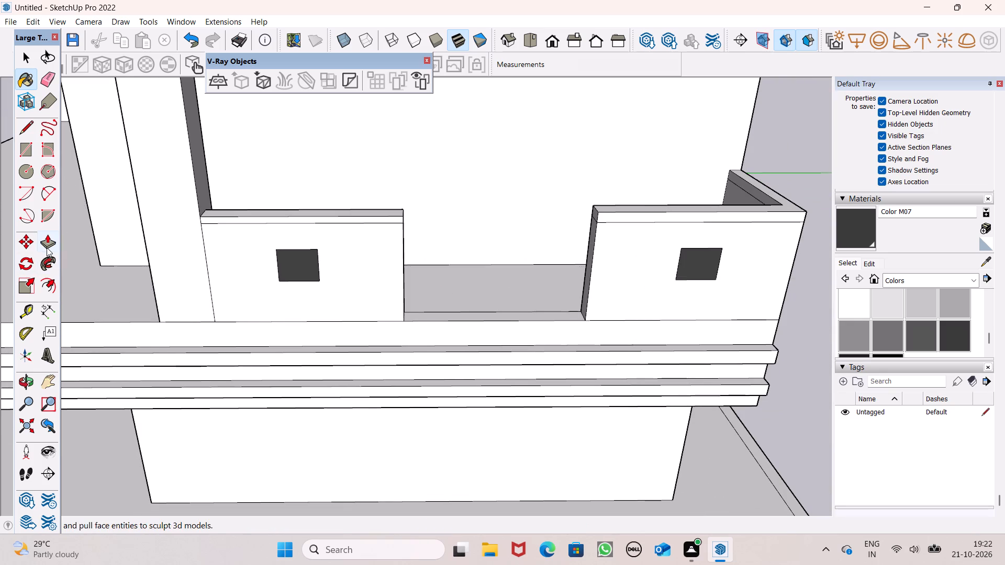
scroll(201, 272, up, 5)
scroll(348, 274, up, 6)
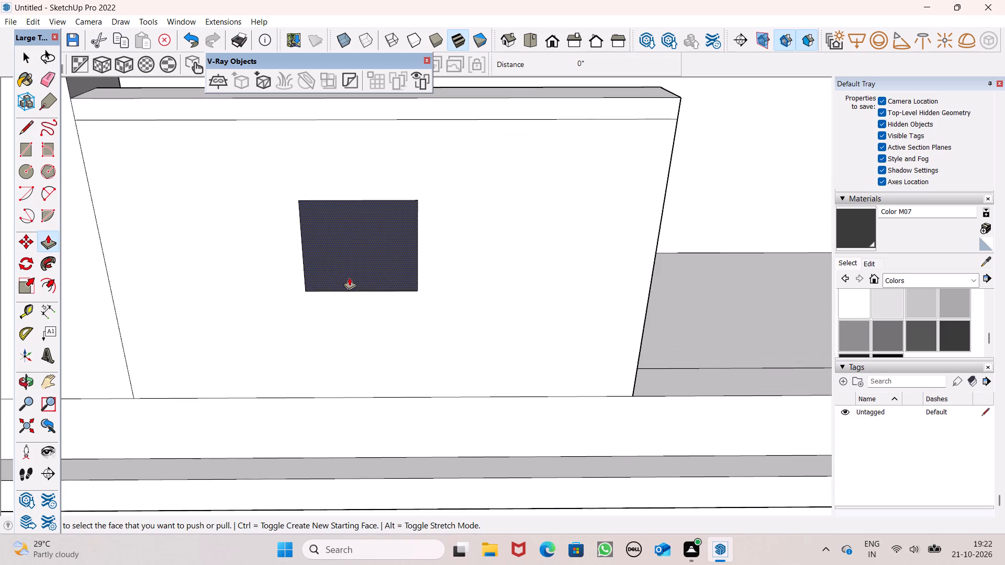
drag(350, 286, 354, 279)
Push/pull the dark rectangle on the parapet section nearer the outer corner inward to form a matching recess.
scroll(264, 263, down, 2)
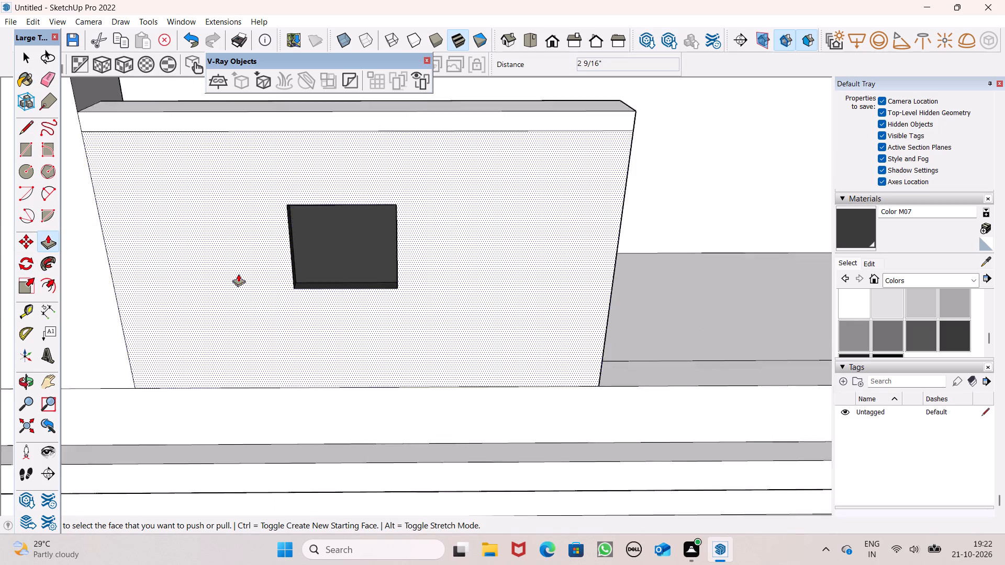
scroll(238, 274, down, 3)
scroll(162, 271, down, 9)
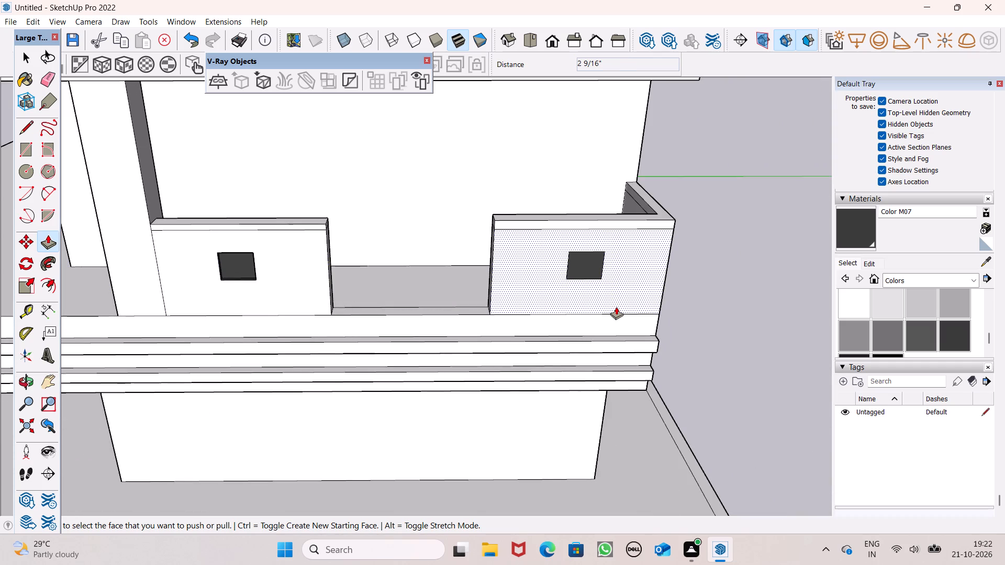
scroll(464, 268, up, 4)
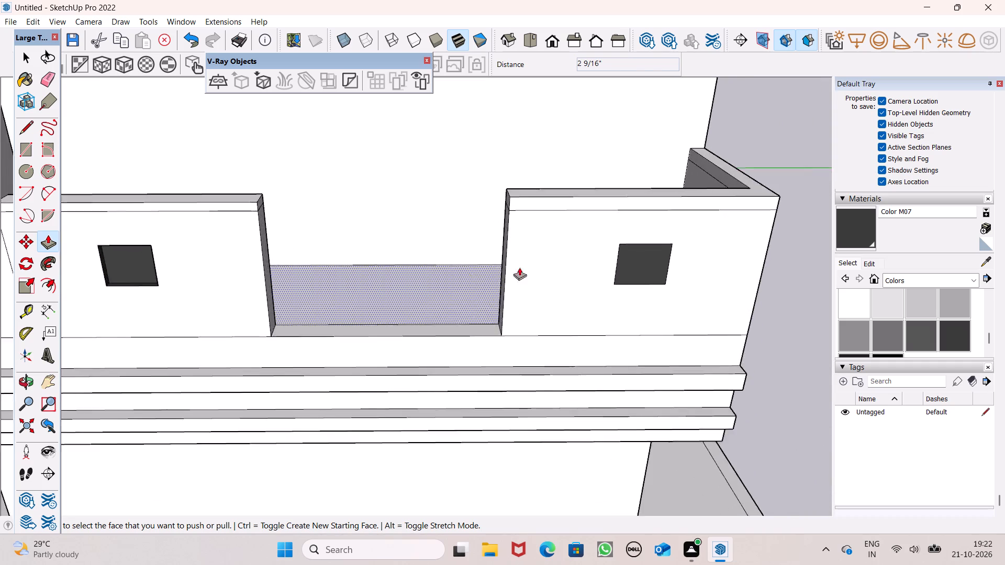
scroll(671, 273, up, 4)
drag(668, 271, 665, 261)
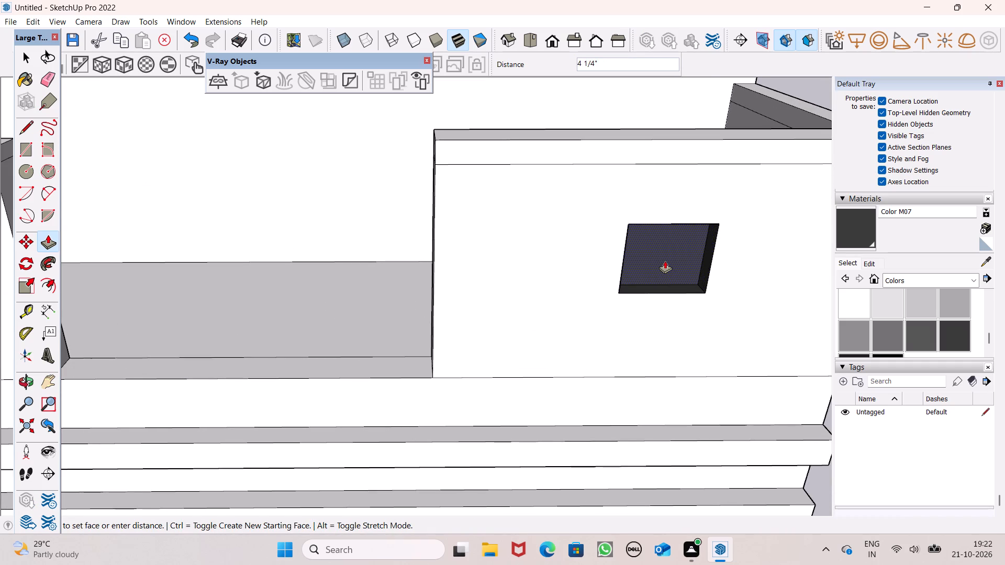
drag(665, 261, 666, 264)
scroll(643, 239, down, 6)
key(space)
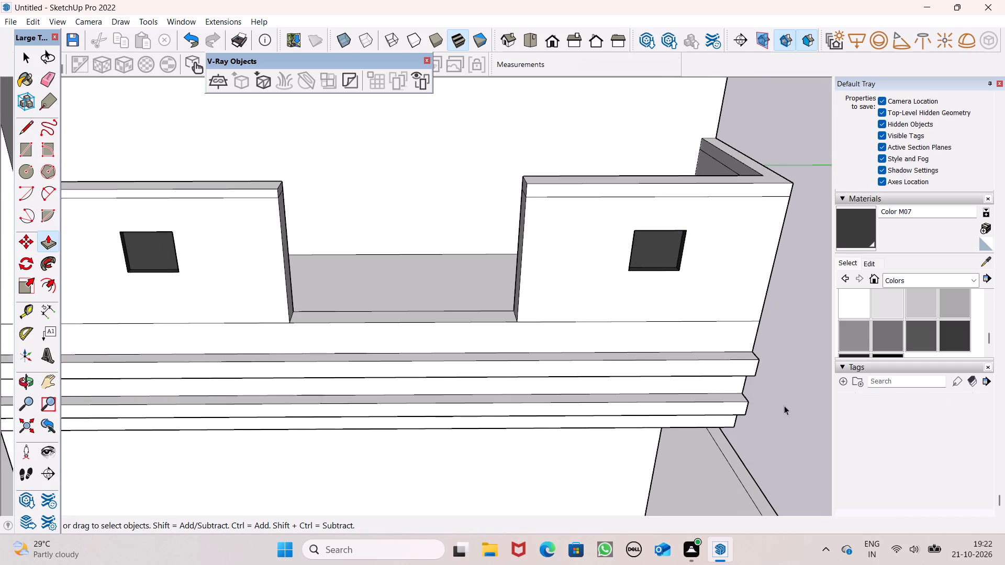
key(space)
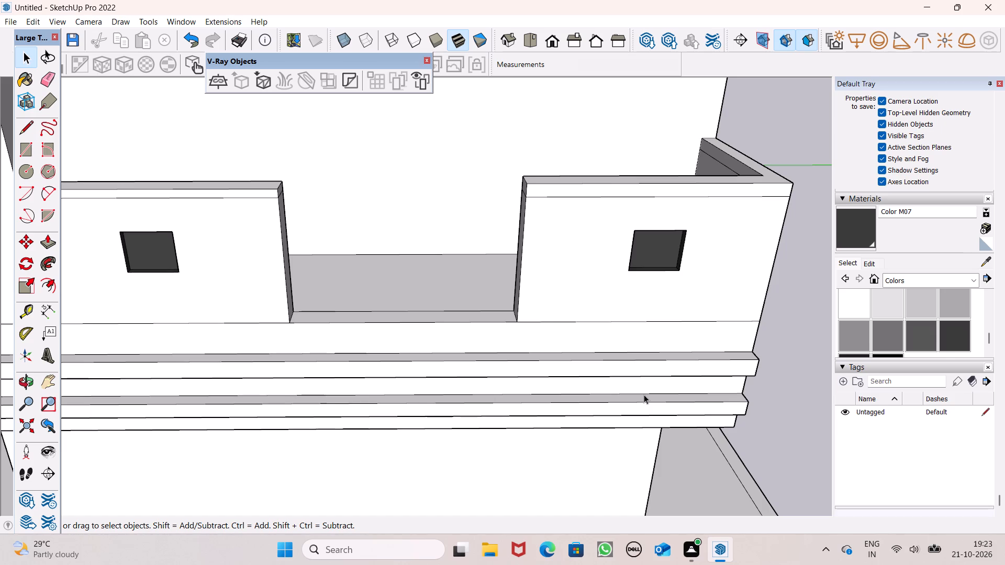
scroll(524, 253, down, 4)
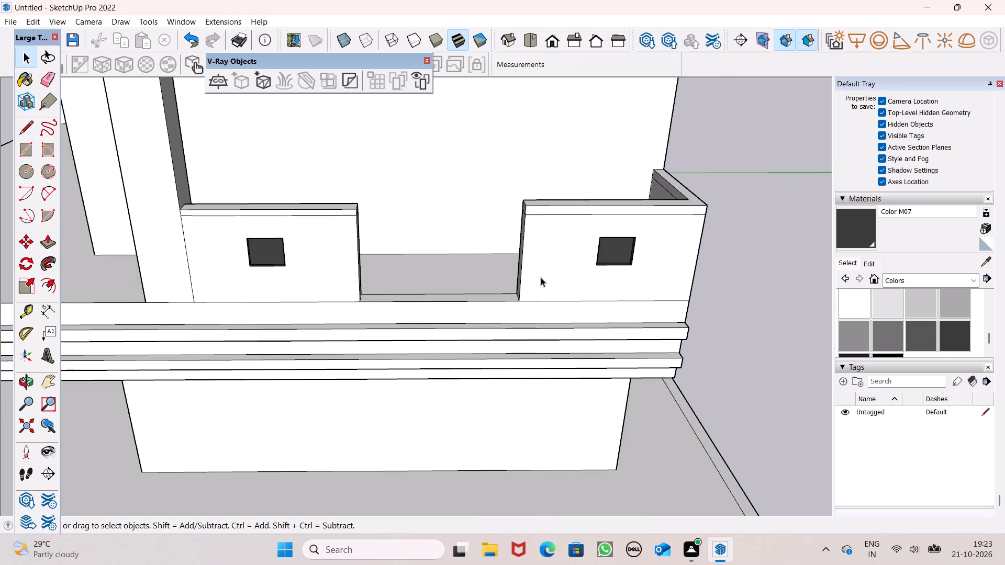
Draw a rectangle about 4 7/16" by 3 15/16" low on the gap-side end face of the parapet section nearer the column.
scroll(441, 278, down, 1)
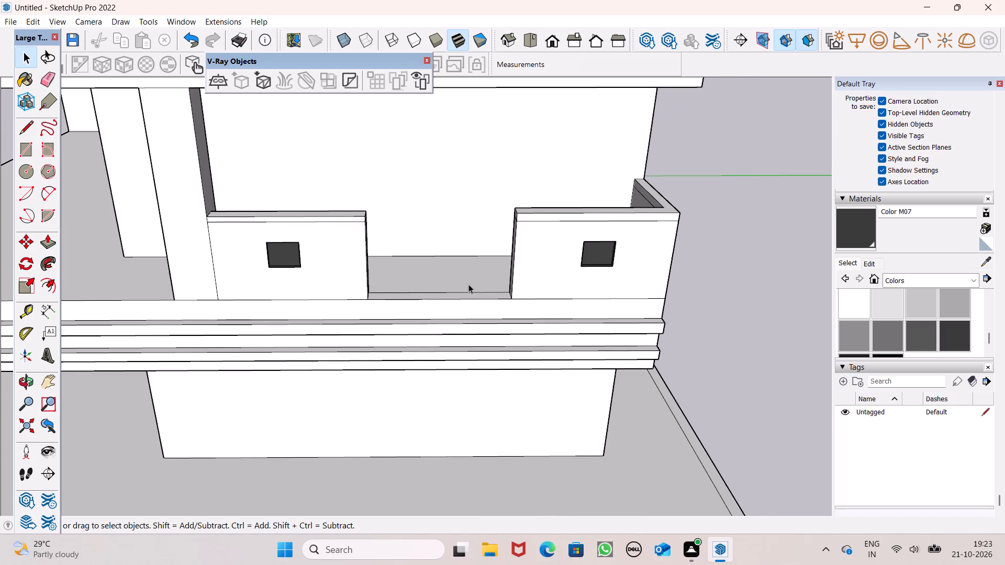
middle_drag(436, 299, 170, 267)
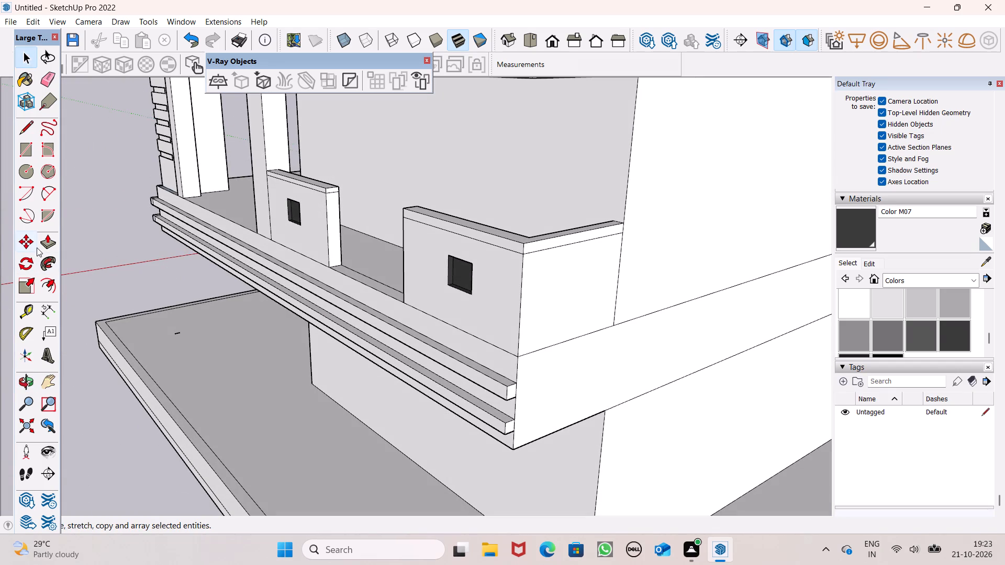
click(26, 153)
scroll(325, 233, up, 2)
middle_drag(396, 276, 323, 278)
scroll(297, 254, up, 6)
middle_click(293, 257)
scroll(297, 251, up, 1)
scroll(293, 238, down, 2)
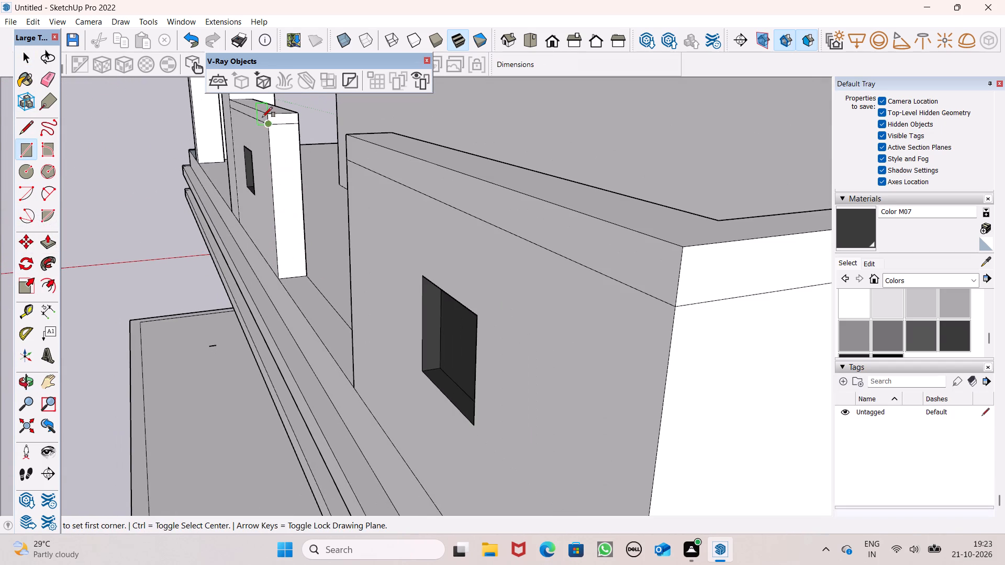
scroll(269, 111, up, 3)
middle_drag(342, 308, 330, 310)
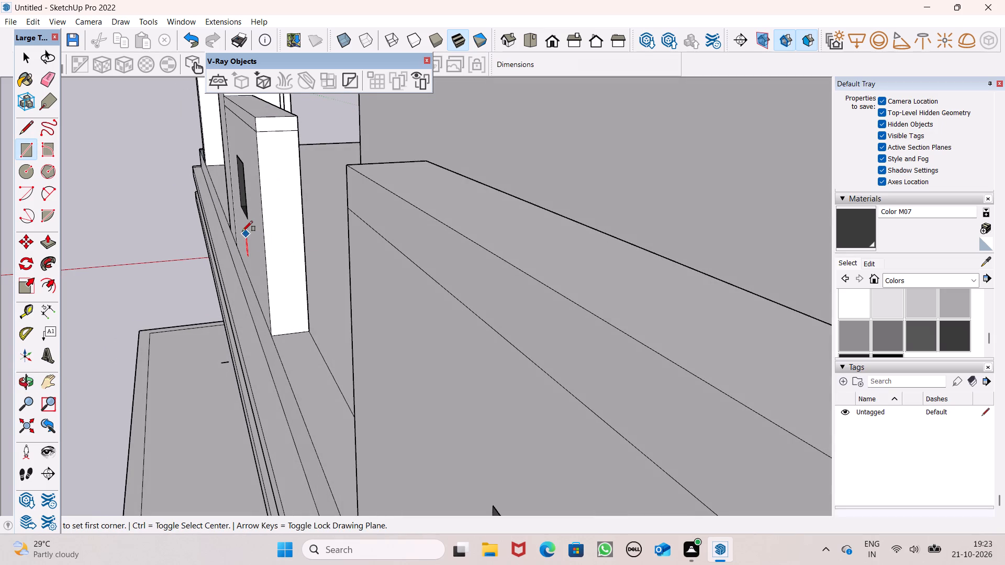
scroll(242, 225, up, 1)
middle_drag(296, 278, 297, 291)
scroll(289, 267, down, 2)
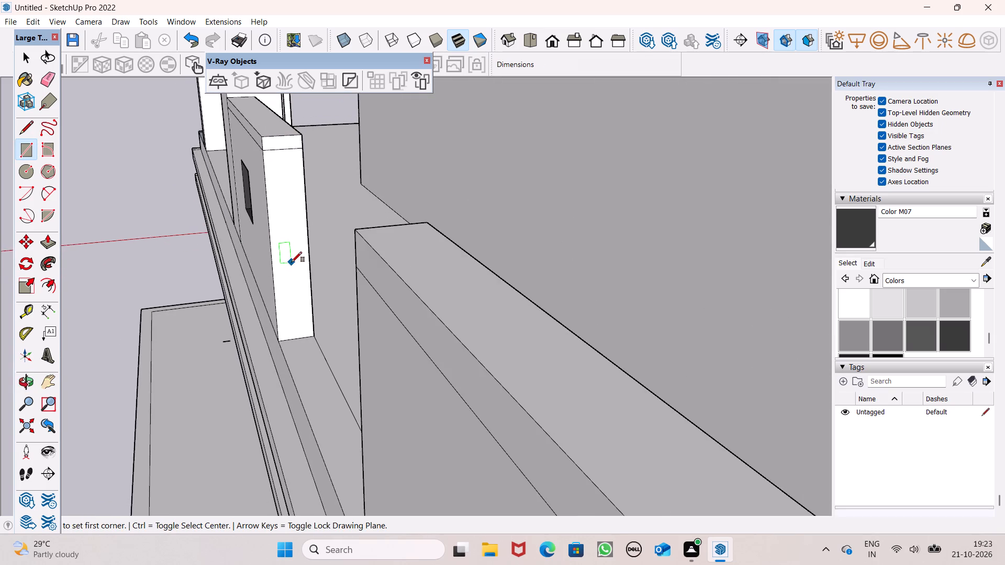
middle_drag(292, 262, 301, 230)
scroll(300, 214, down, 2)
scroll(288, 112, up, 3)
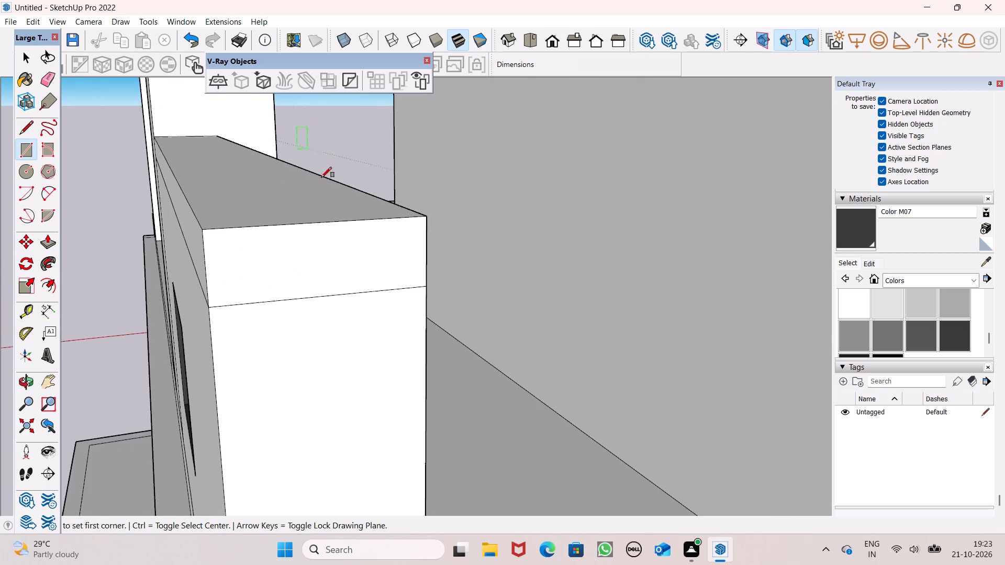
scroll(323, 180, down, 12)
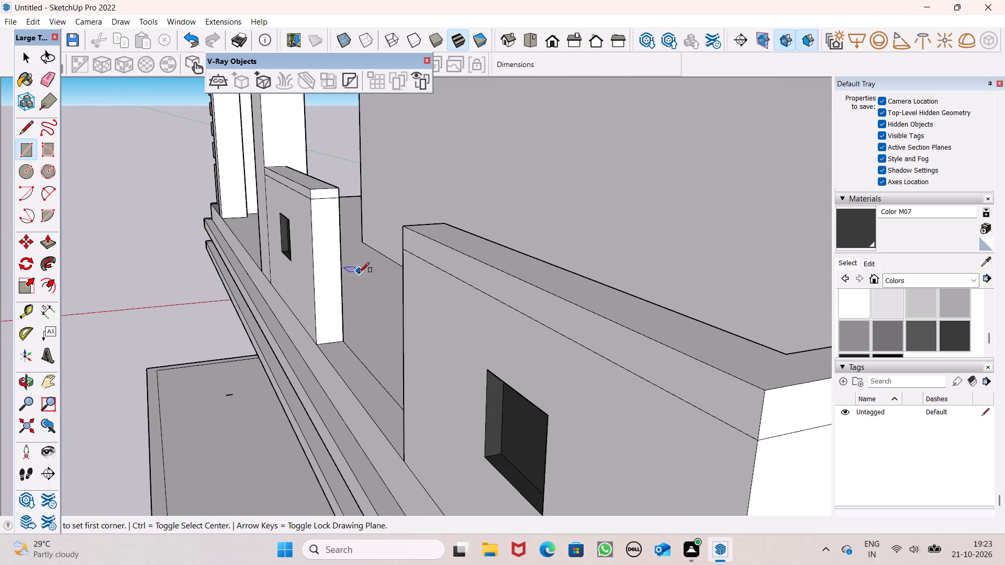
middle_drag(358, 271, 353, 260)
scroll(321, 239, up, 5)
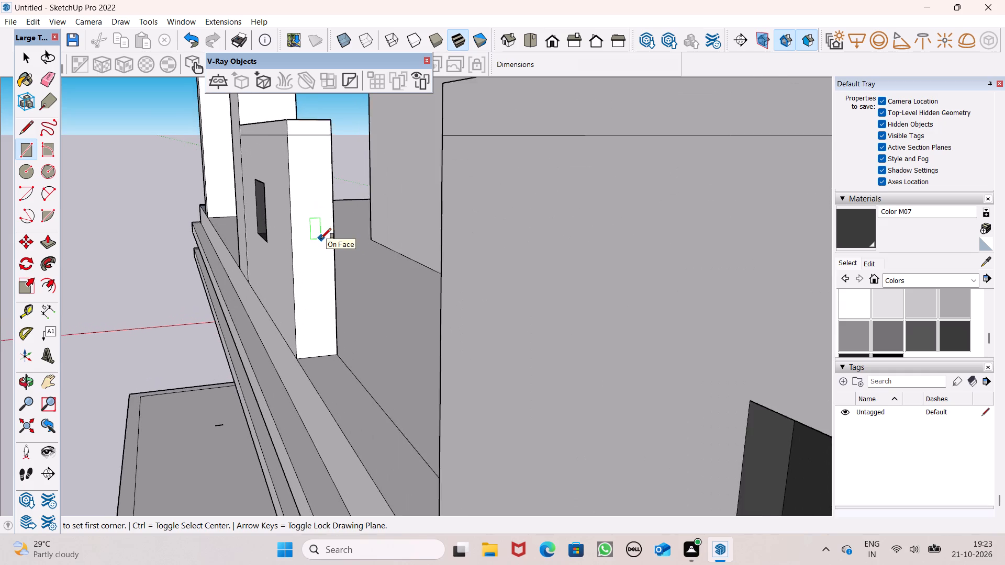
click(305, 314)
key(v)
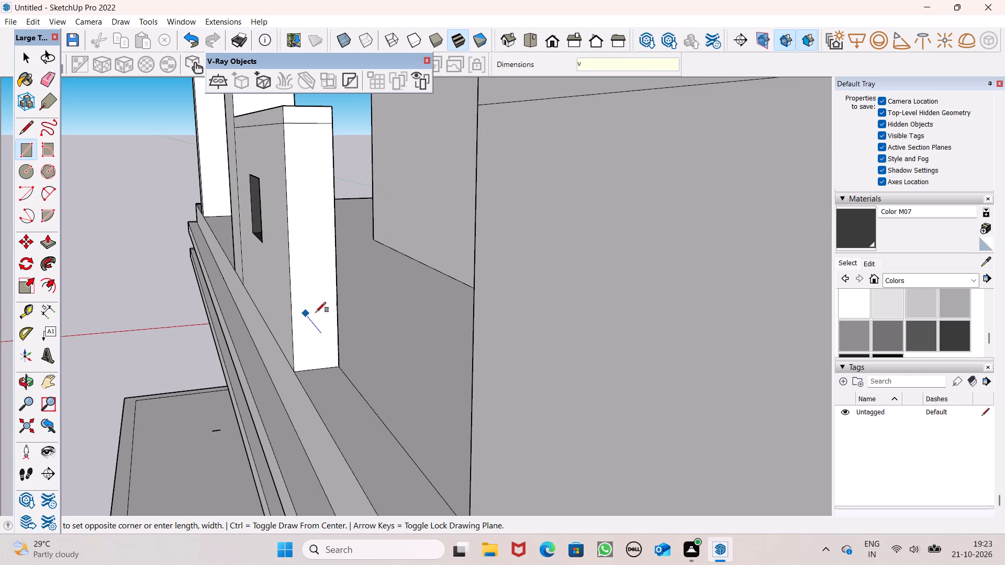
key(v)
click(26, 153)
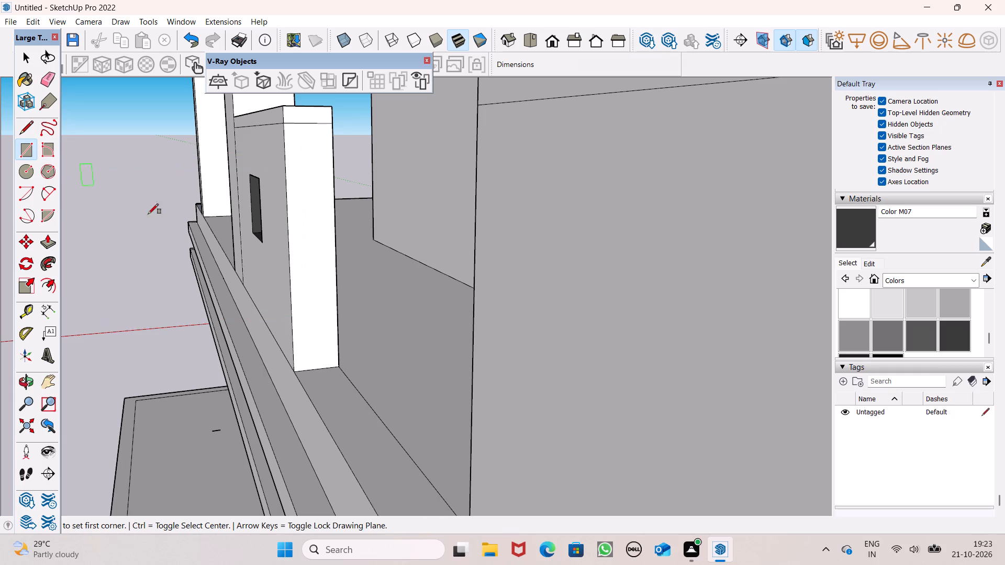
middle_drag(306, 327, 295, 321)
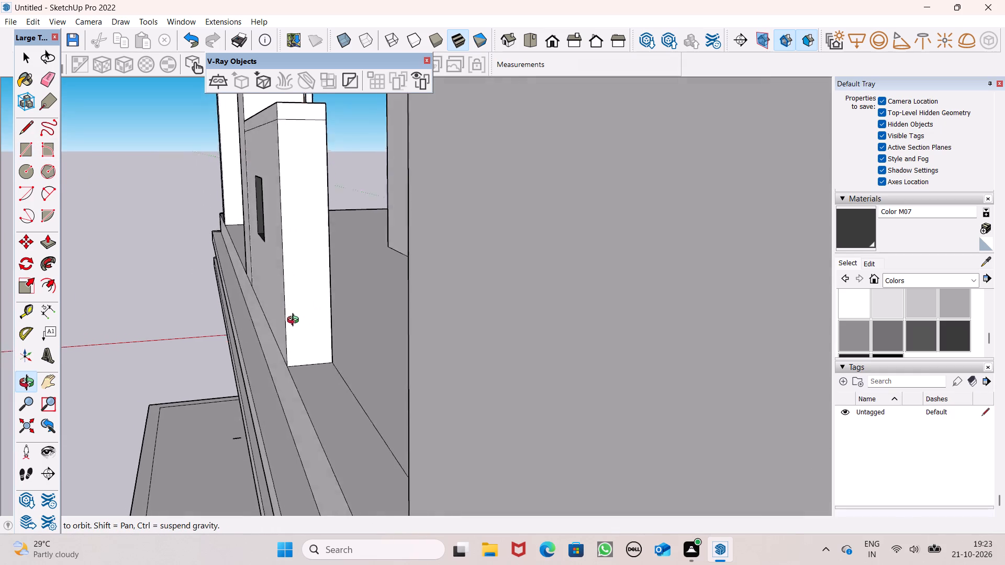
middle_drag(295, 321, 300, 325)
scroll(301, 321, up, 1)
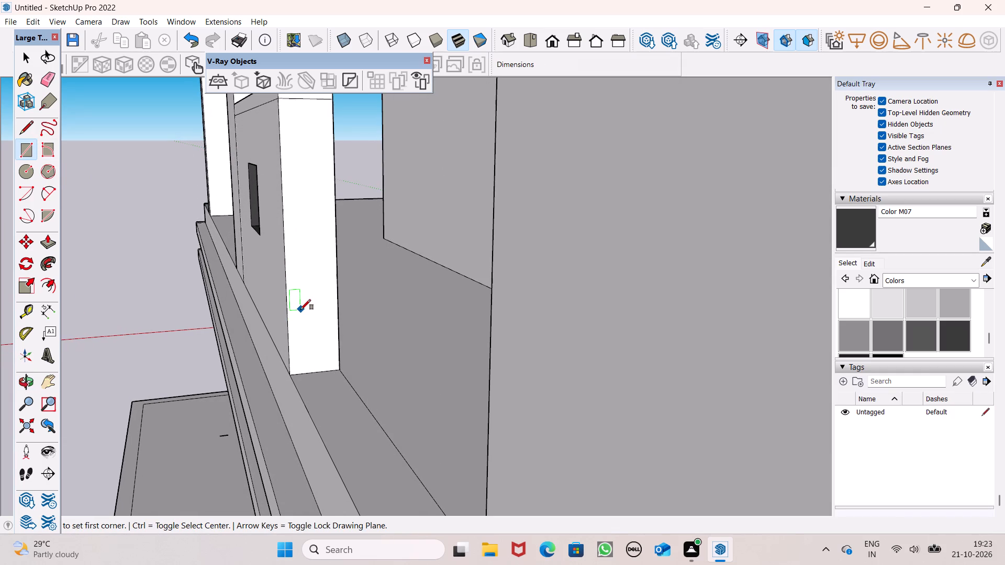
click(300, 310)
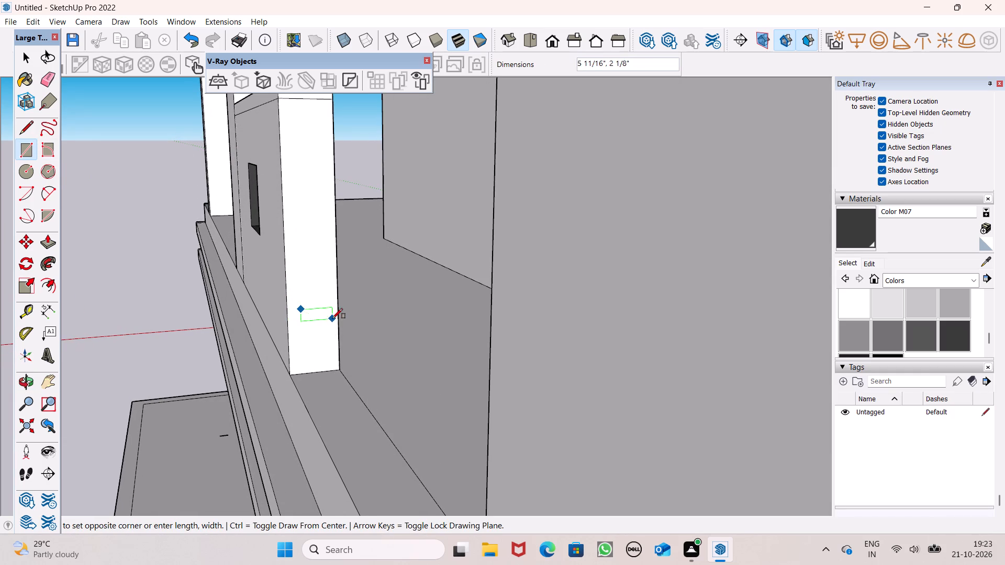
scroll(322, 329, up, 5)
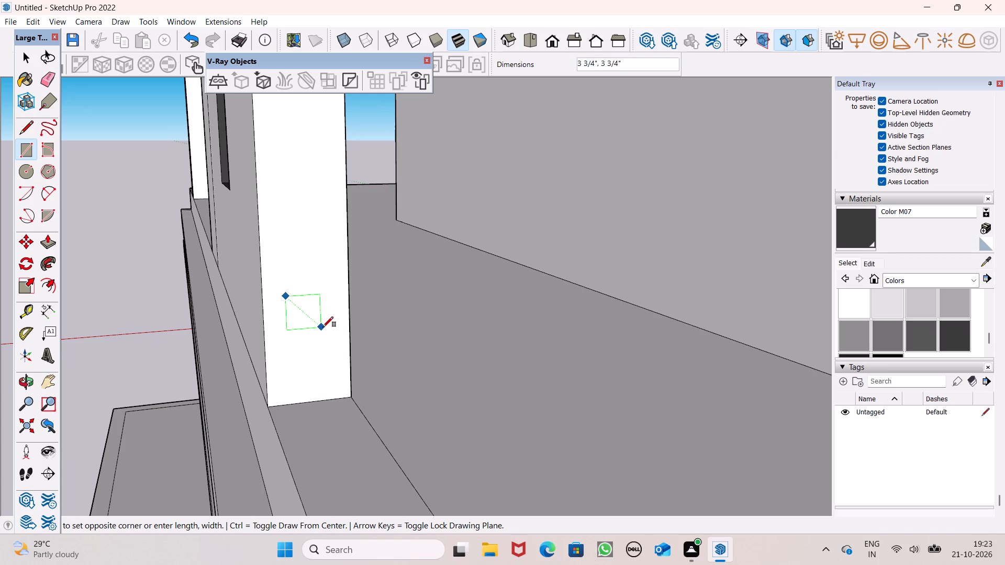
click(328, 329)
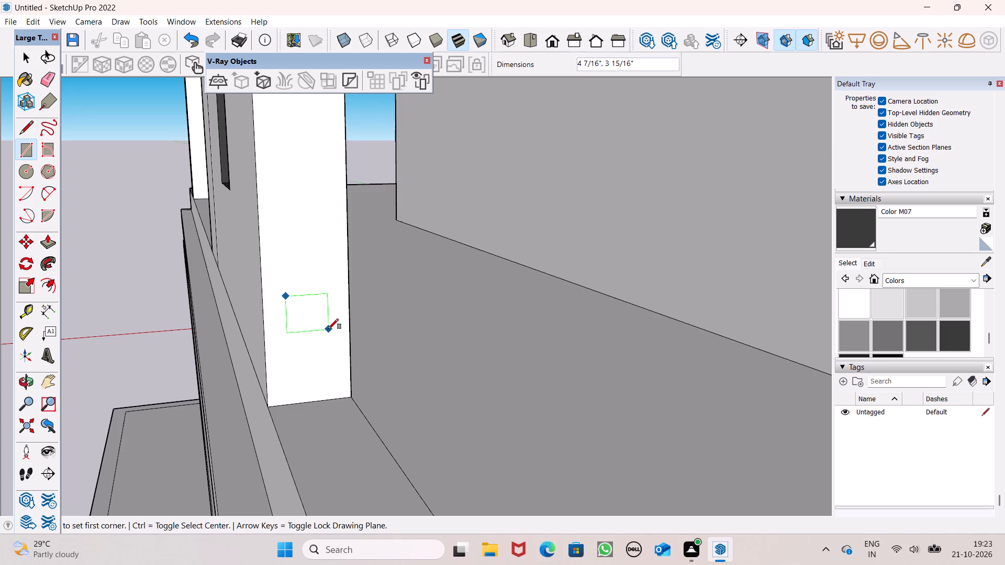
Move the small rectangle about 1/4" horizontally across the parapet end face, toward the balcony's inner side.
key(space)
double_click(317, 323)
key(m)
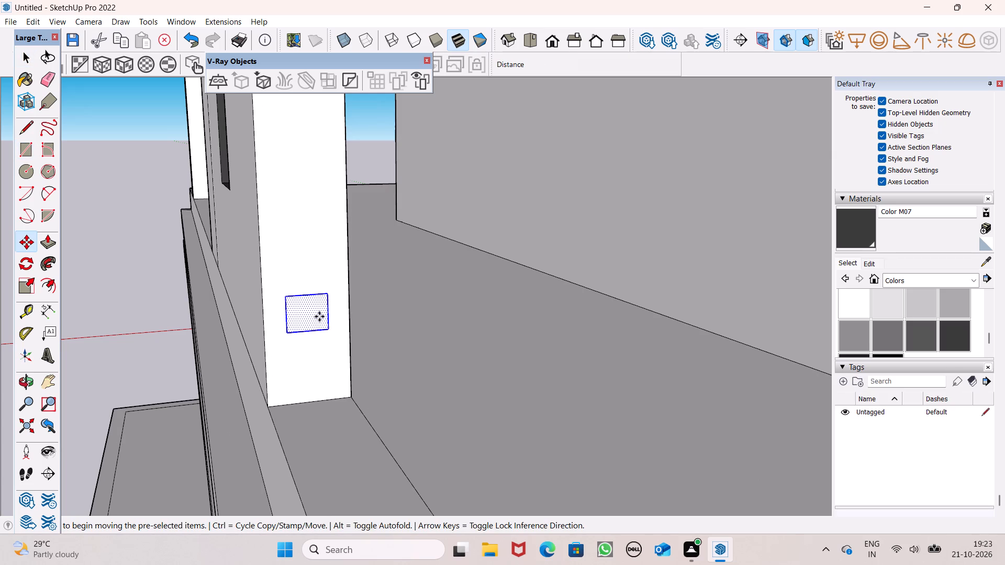
key(Return)
drag(331, 332, 331, 336)
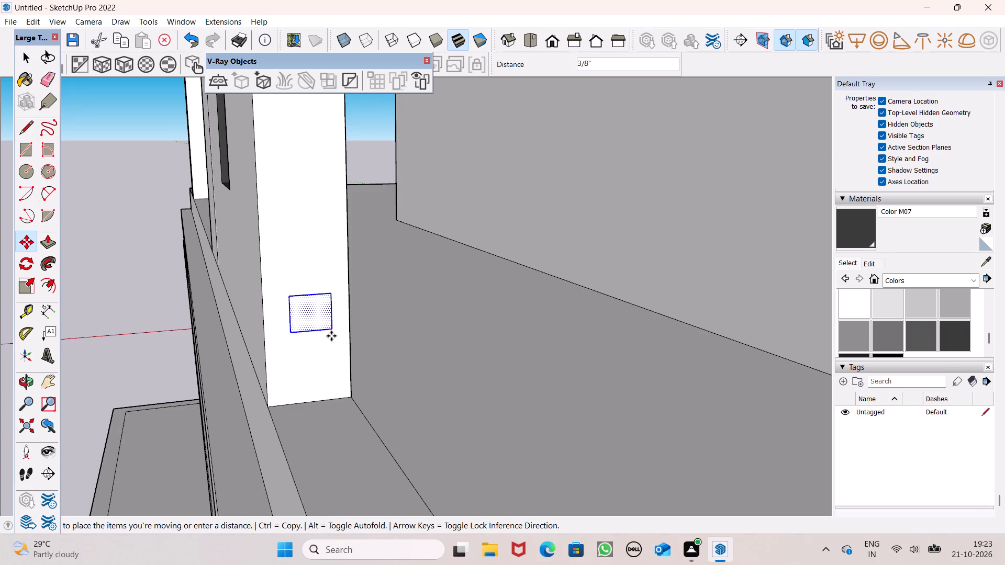
drag(331, 336, 331, 336)
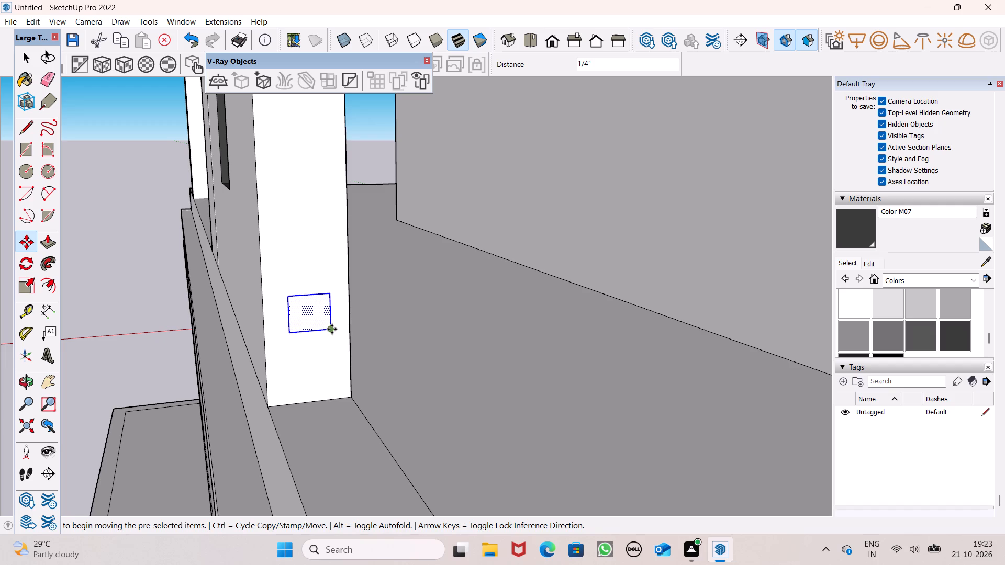
Copy the small rectangle about 7 3/8" straight up the parapet end face and multiply the copy by 6.
drag(332, 329, 323, 262)
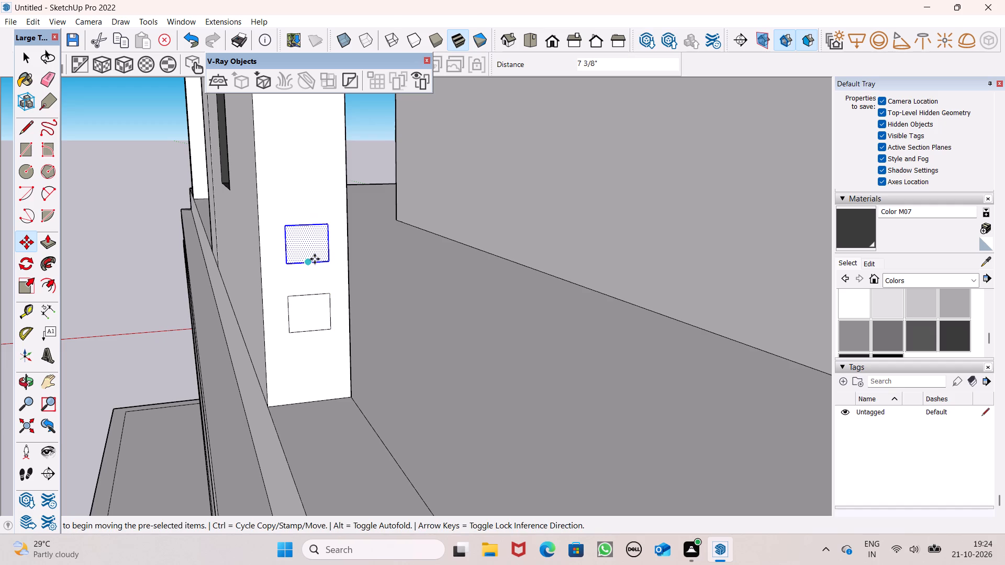
text(*6)
key(Return)
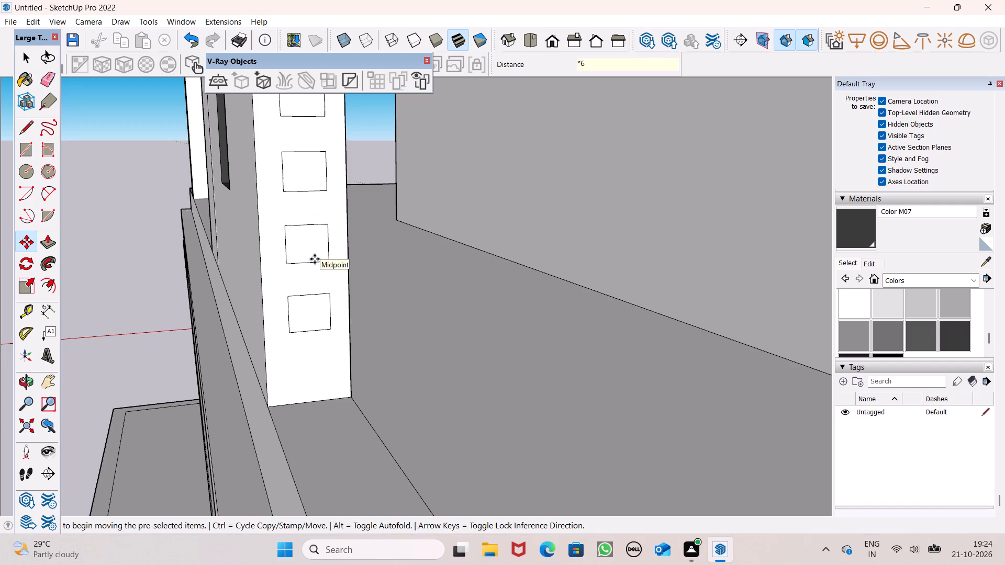
scroll(344, 256, down, 10)
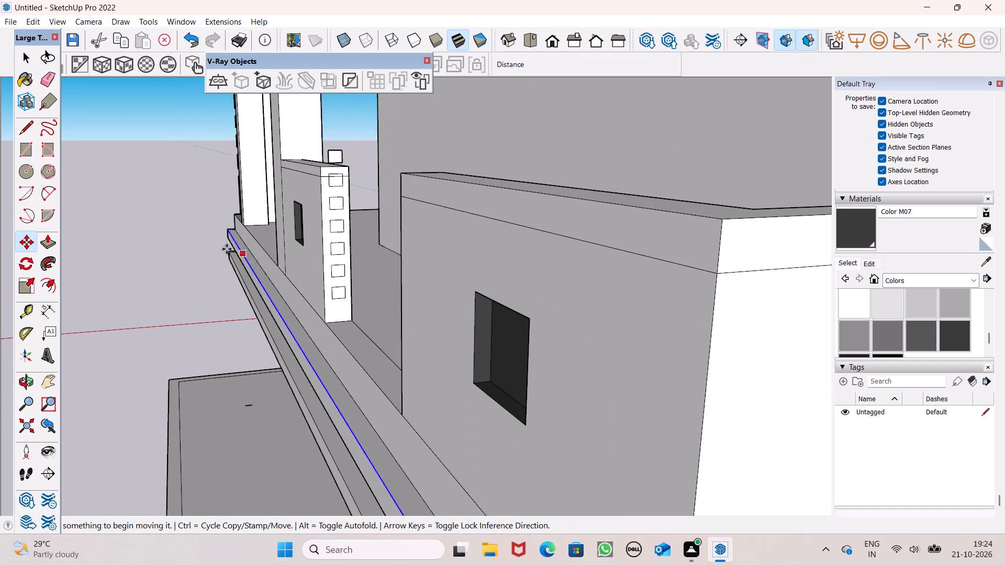
key(space)
Delete the extra rectangle copy floating above the top of the parapet section.
scroll(187, 195, up, 5)
scroll(214, 162, down, 3)
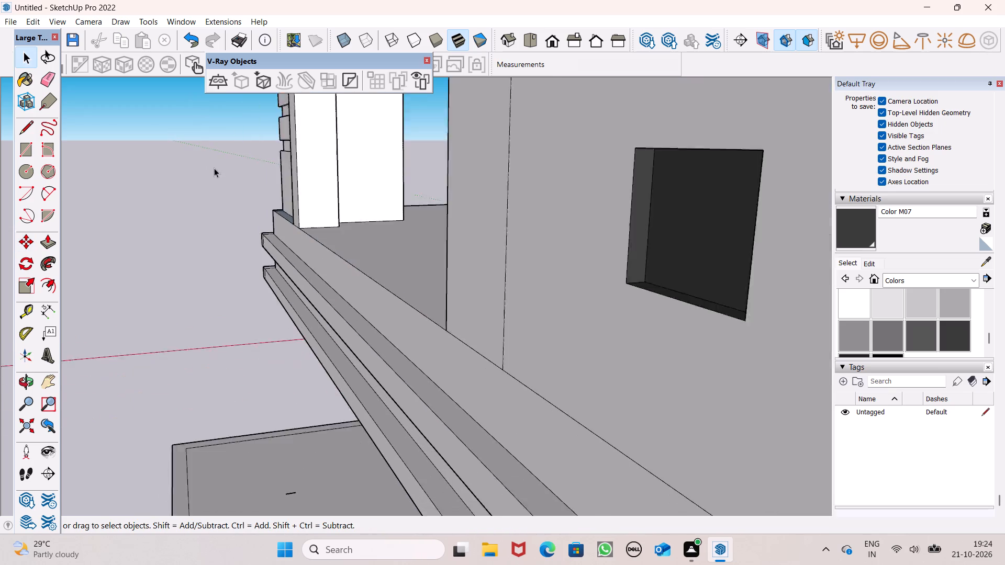
scroll(214, 168, down, 2)
scroll(315, 173, down, 2)
scroll(406, 100, up, 4)
scroll(372, 143, up, 3)
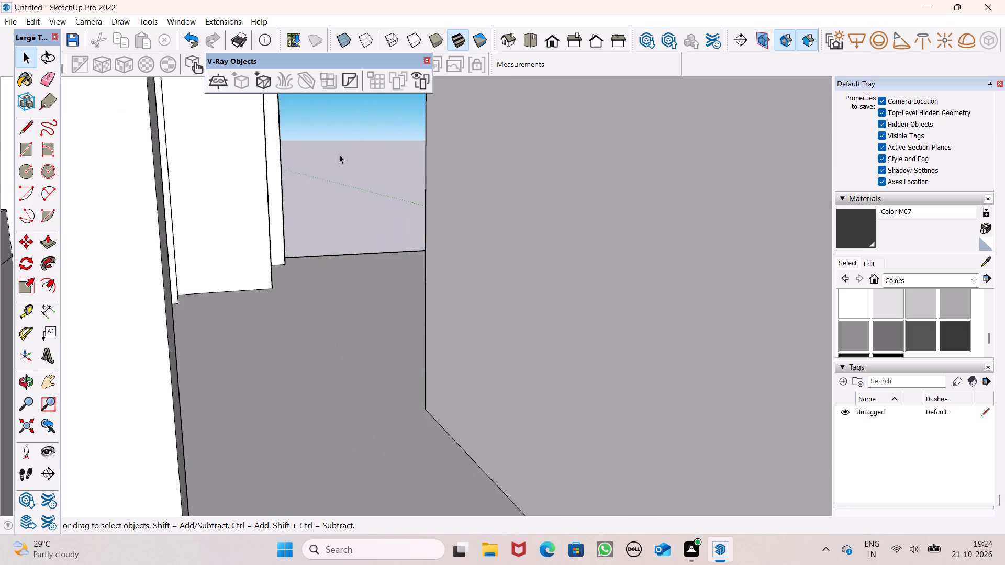
scroll(336, 156, down, 3)
middle_drag(322, 165, 321, 185)
scroll(312, 162, up, 5)
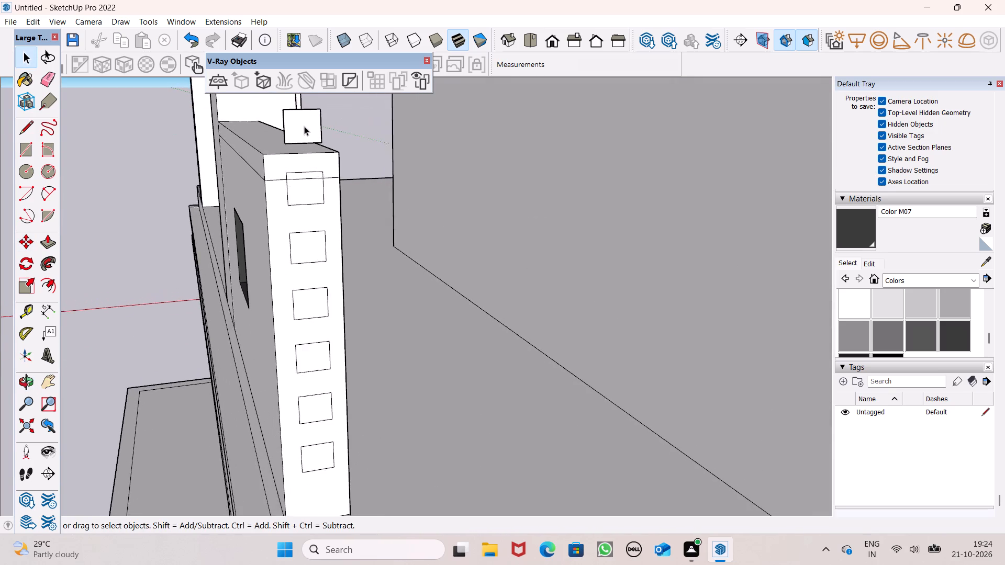
scroll(304, 126, up, 5)
double_click(300, 129)
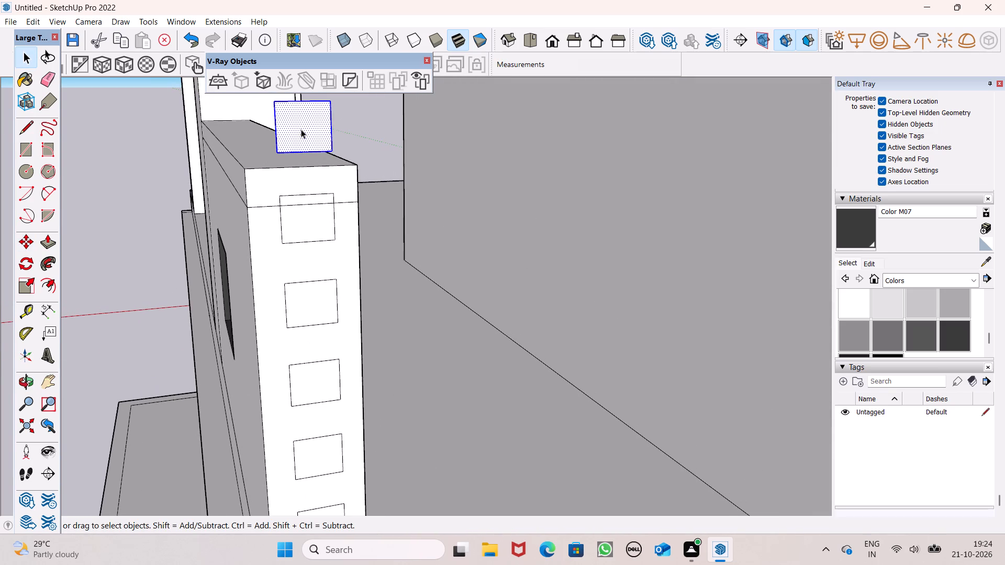
key(Delete)
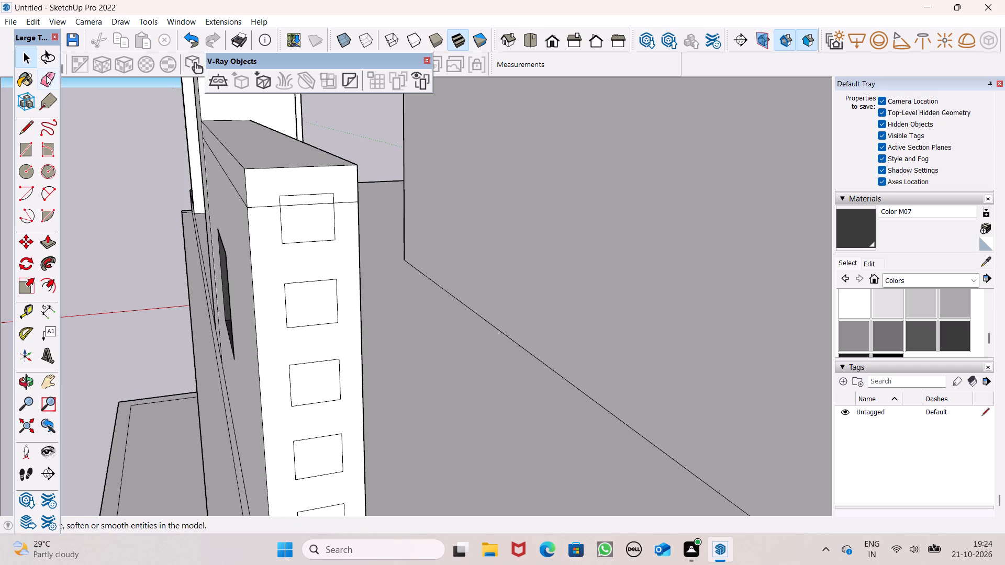
Erase the edges of the topmost rectangle that overlaps the coping line on the parapet end face.
click(47, 75)
drag(293, 238, 342, 230)
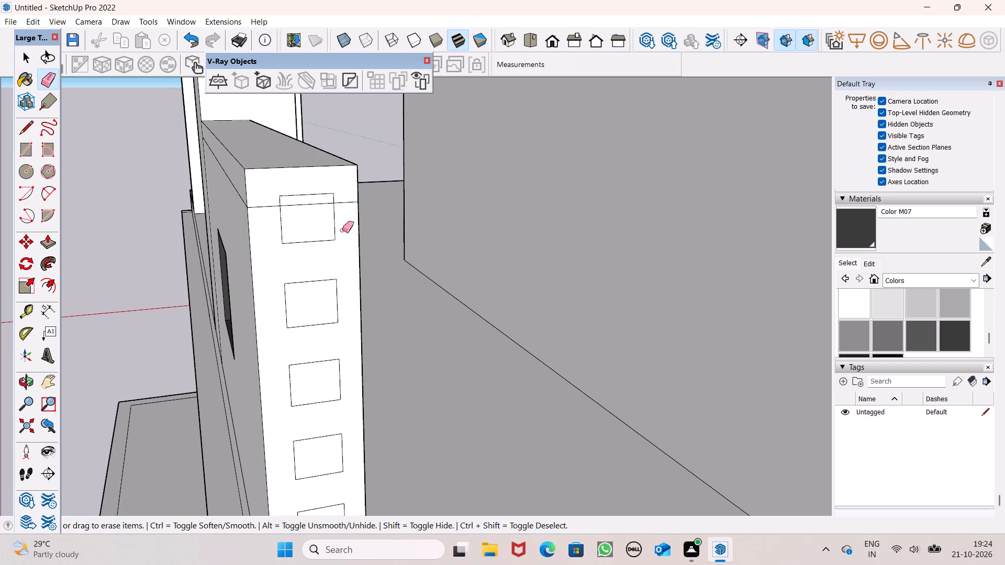
drag(342, 230, 316, 232)
drag(312, 232, 328, 225)
drag(310, 196, 305, 197)
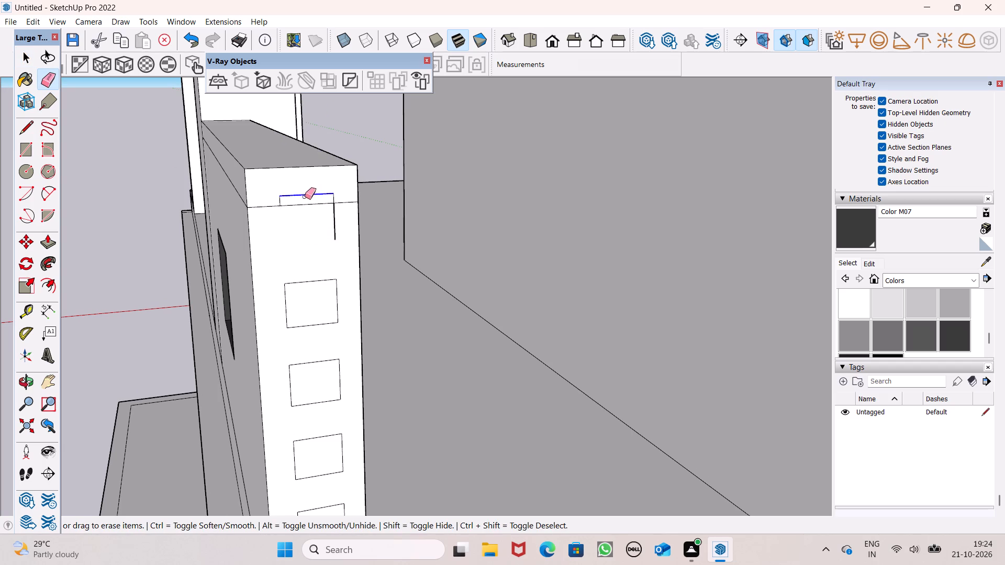
drag(305, 197, 292, 199)
drag(319, 196, 334, 195)
drag(329, 211, 337, 218)
key(space)
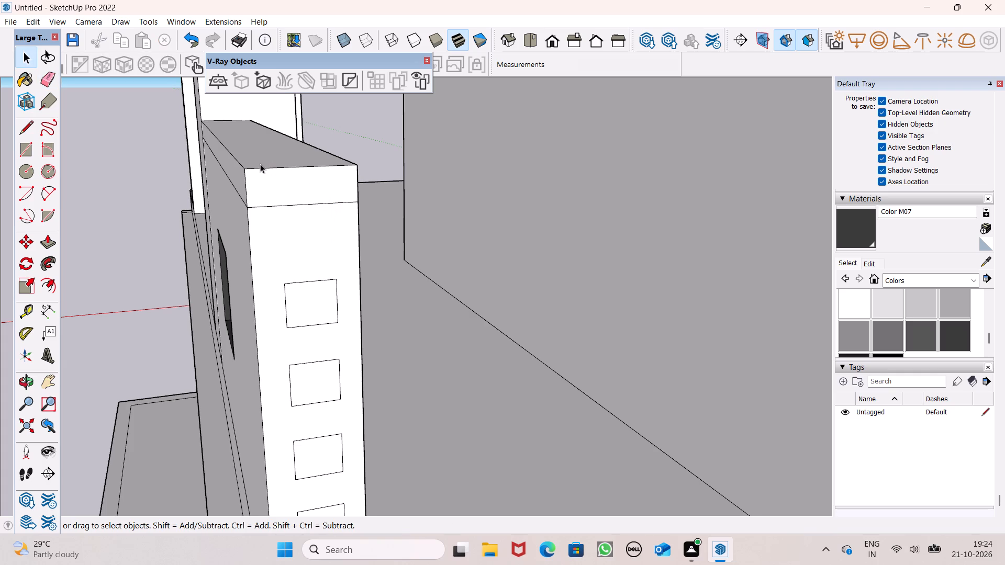
key(space)
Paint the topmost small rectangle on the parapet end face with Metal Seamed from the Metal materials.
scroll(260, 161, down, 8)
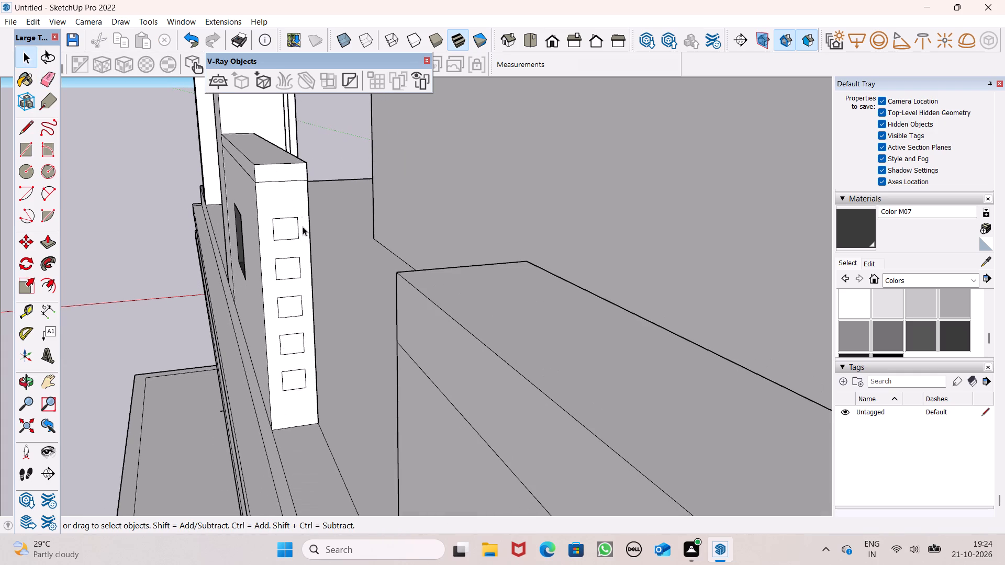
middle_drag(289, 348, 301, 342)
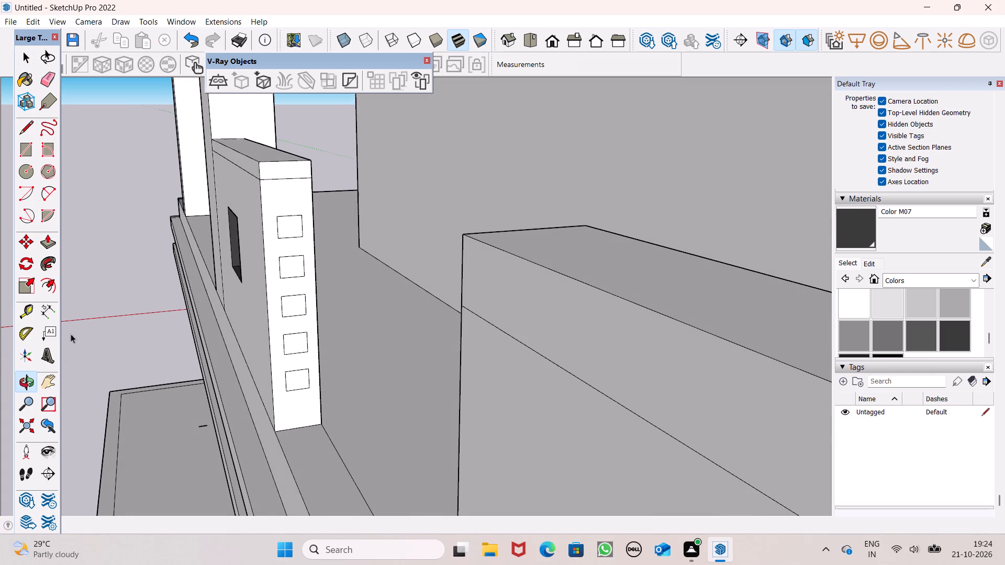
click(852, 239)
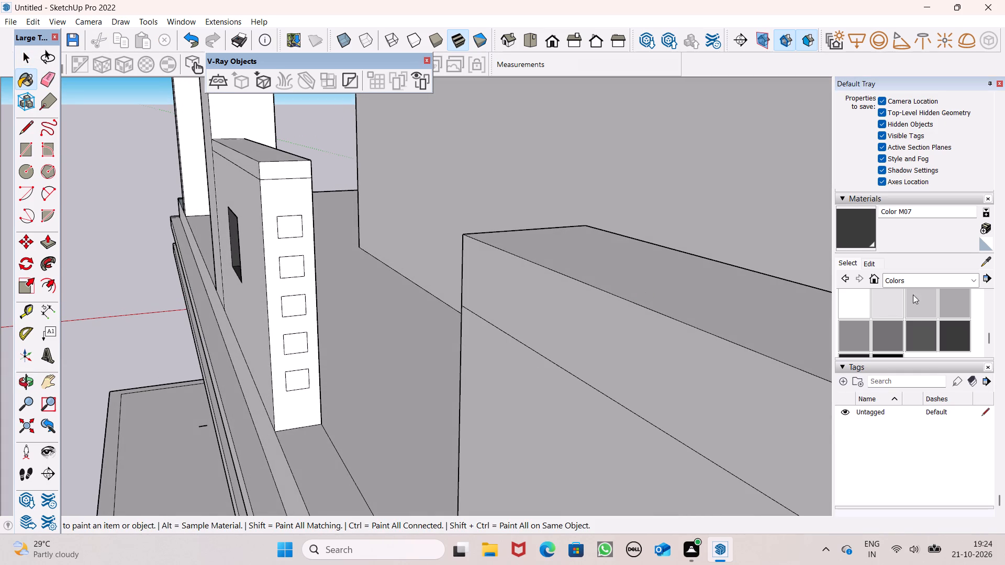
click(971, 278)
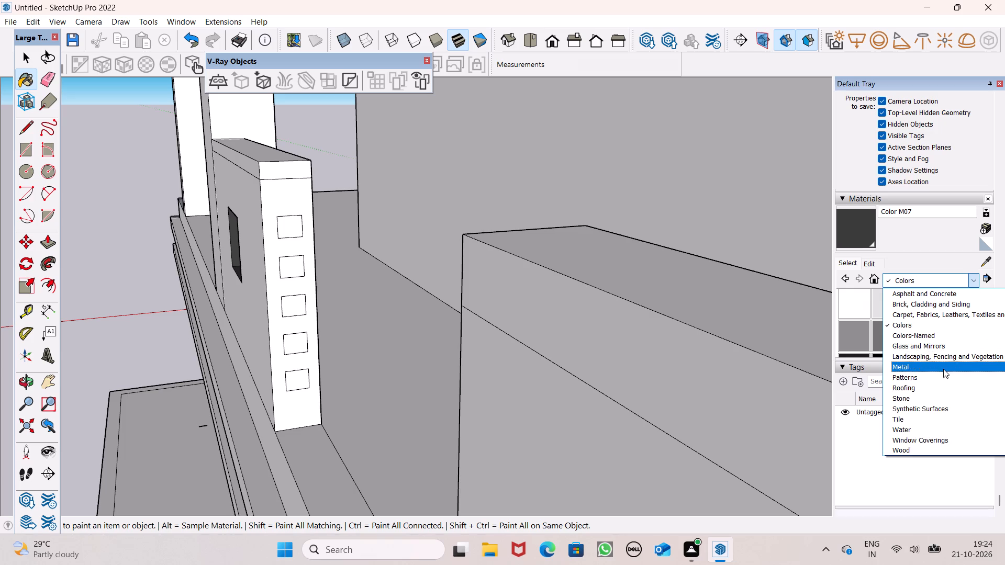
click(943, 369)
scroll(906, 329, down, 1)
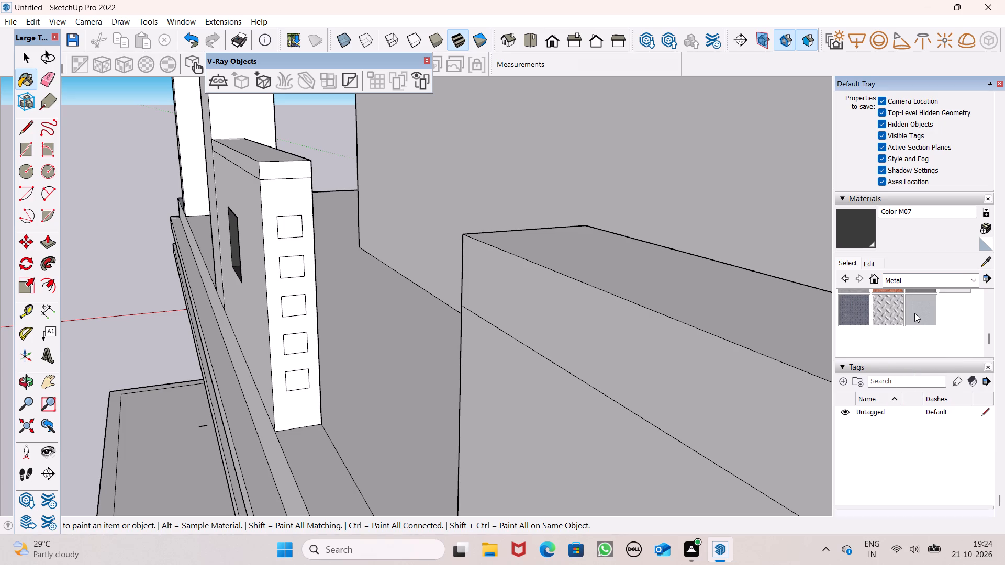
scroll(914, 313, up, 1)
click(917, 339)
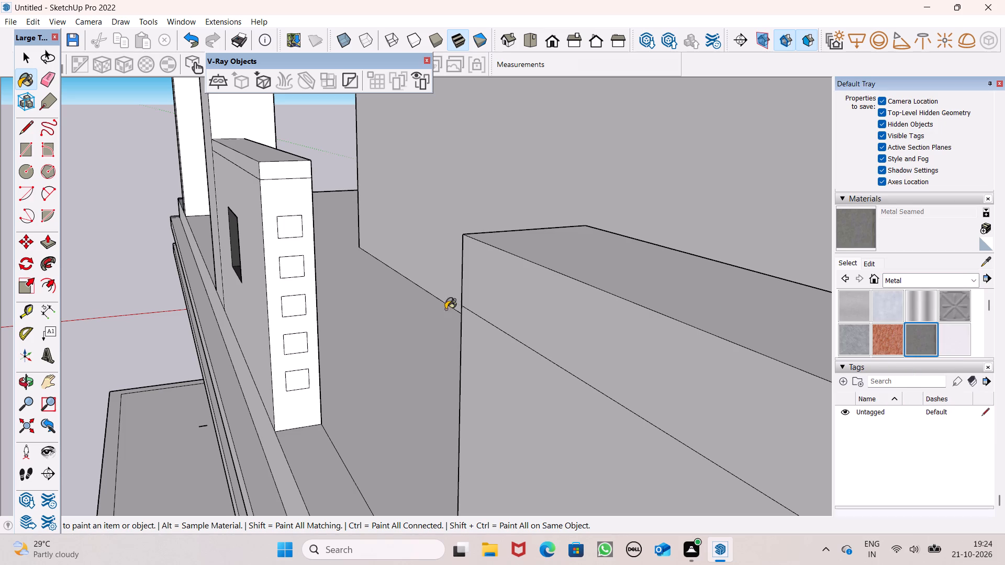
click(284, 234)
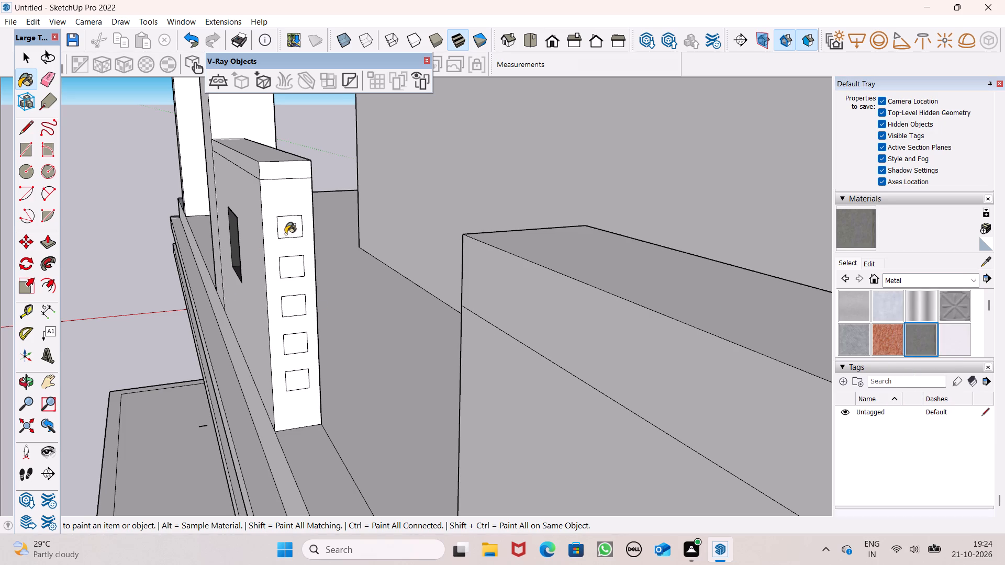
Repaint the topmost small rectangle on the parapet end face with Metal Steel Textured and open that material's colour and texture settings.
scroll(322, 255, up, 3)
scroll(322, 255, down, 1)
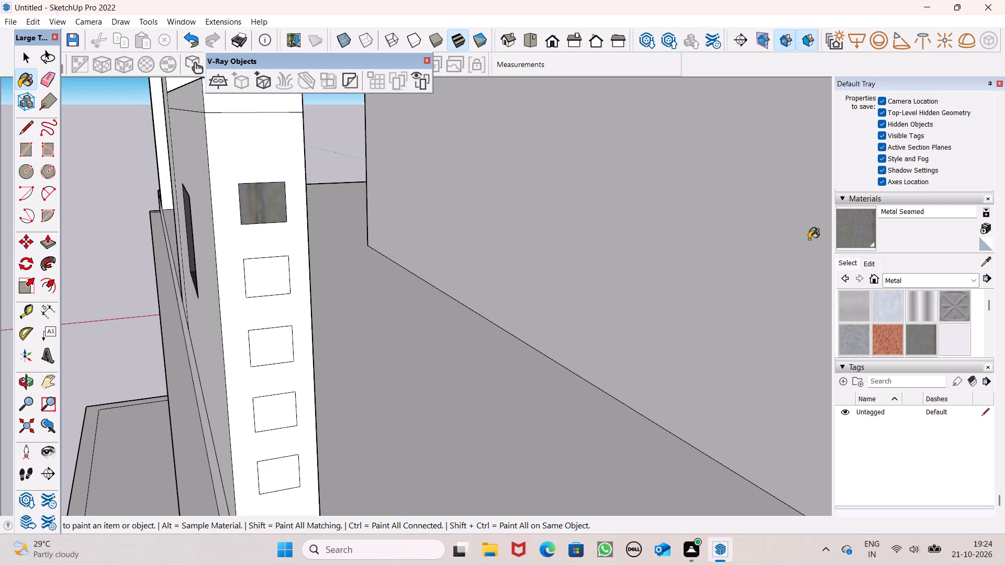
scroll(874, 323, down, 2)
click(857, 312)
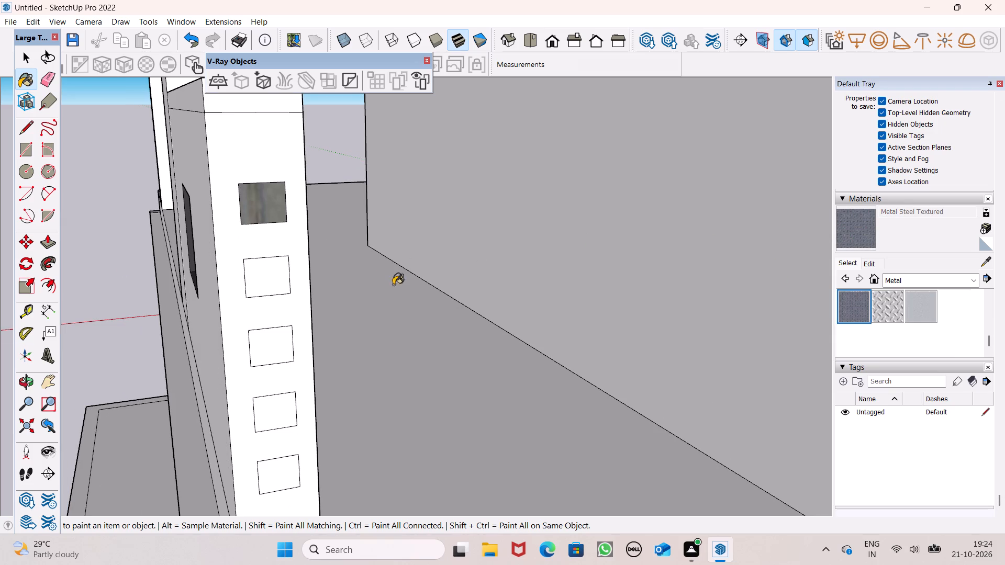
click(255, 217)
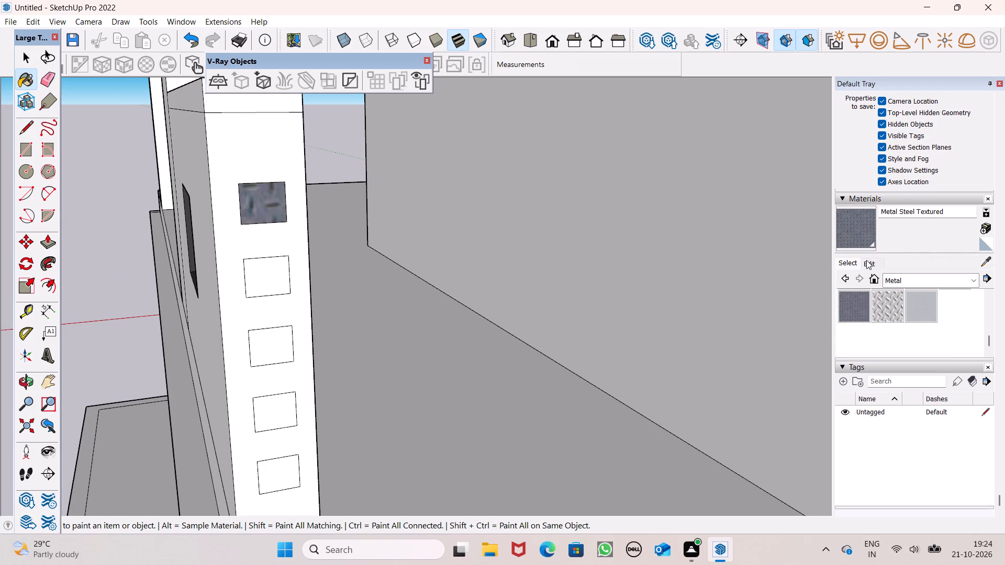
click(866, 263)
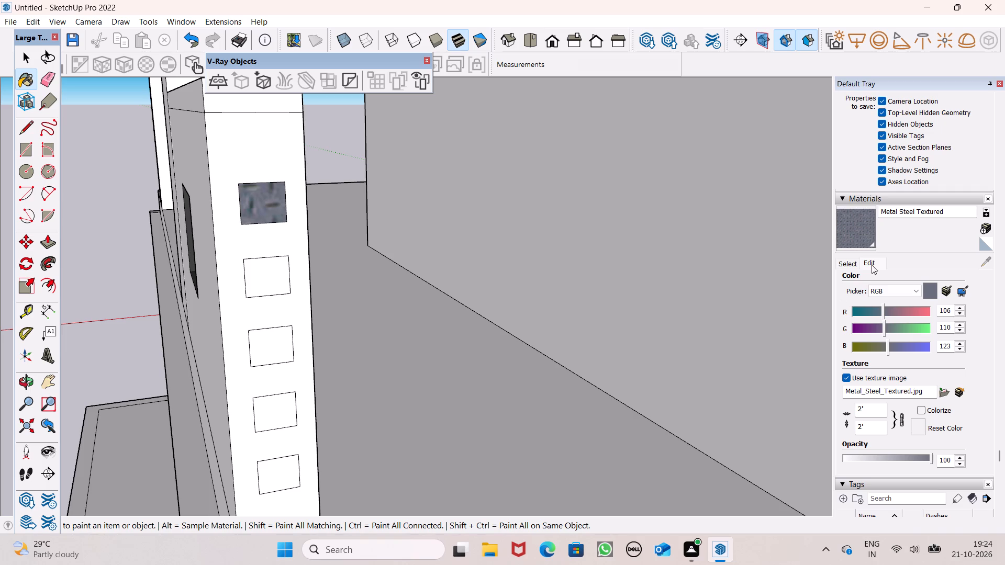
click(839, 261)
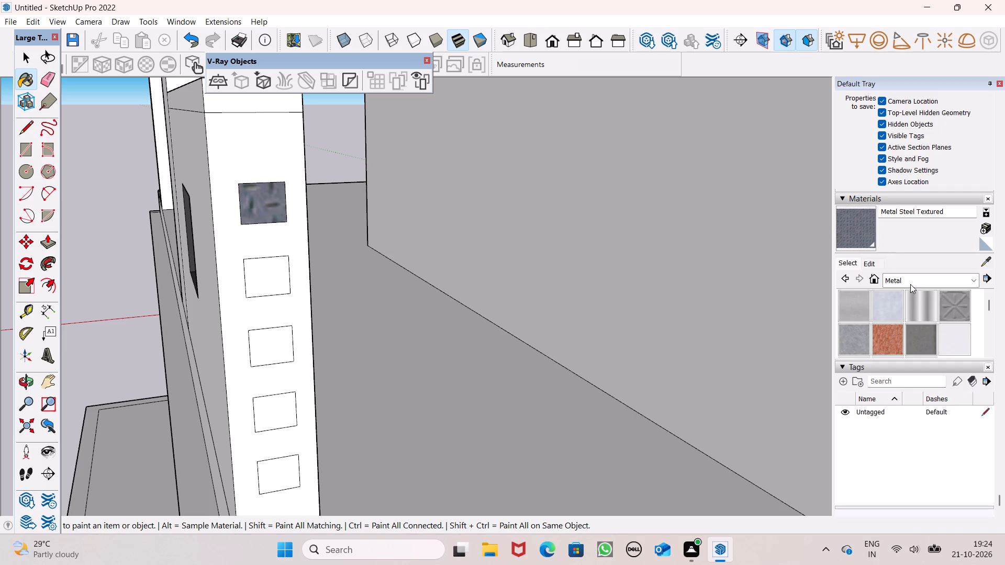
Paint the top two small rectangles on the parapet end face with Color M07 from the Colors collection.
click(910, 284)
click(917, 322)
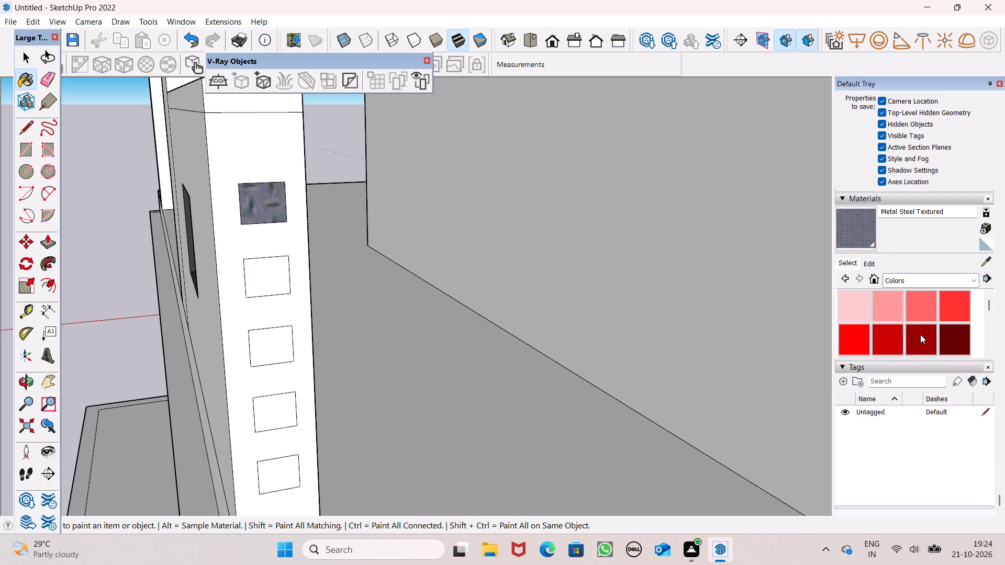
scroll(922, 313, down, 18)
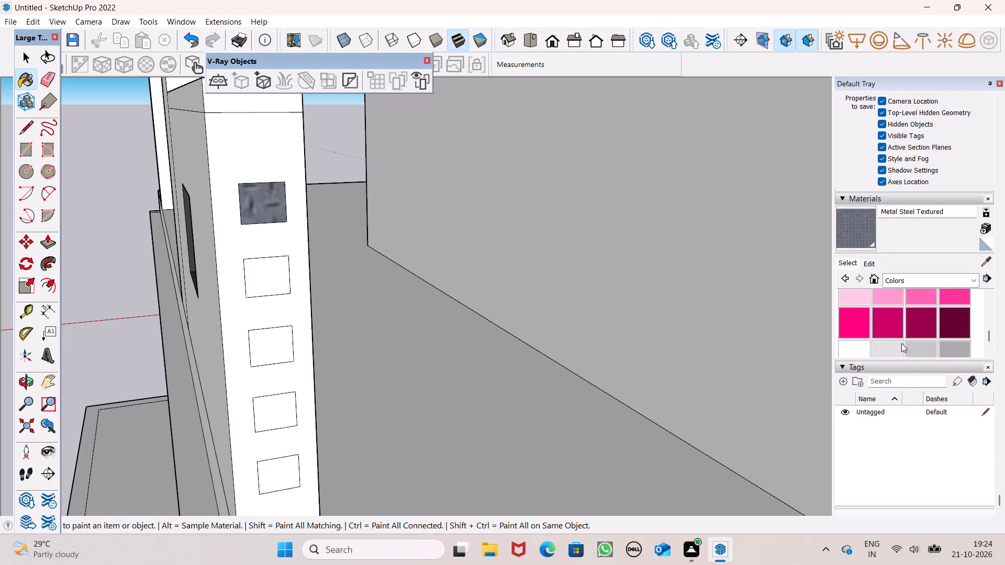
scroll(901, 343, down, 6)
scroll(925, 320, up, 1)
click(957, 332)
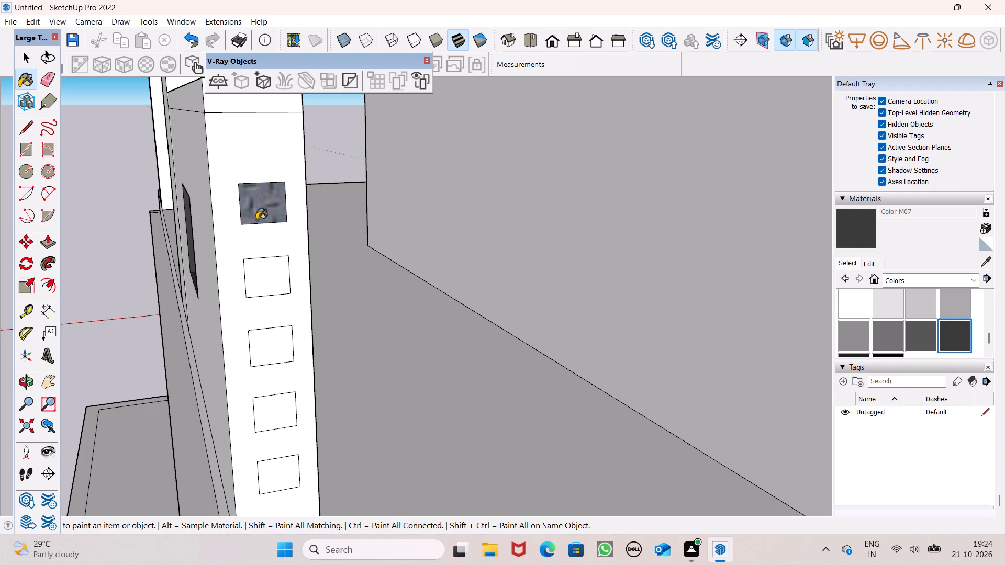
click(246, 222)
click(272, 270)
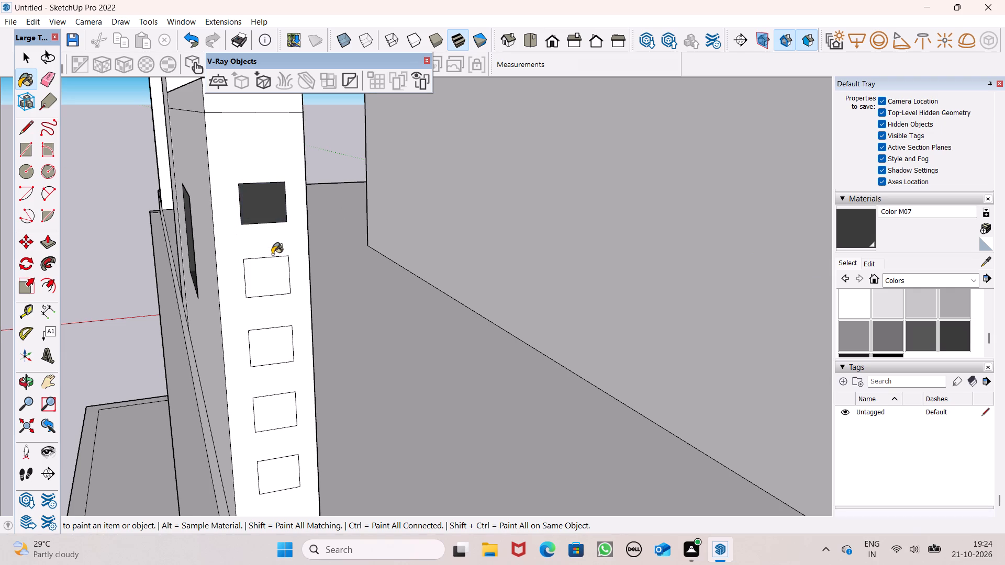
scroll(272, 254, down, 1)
Repaint the top two small rectangles on the parapet end face with Metal Seamed from the Metal materials.
click(854, 257)
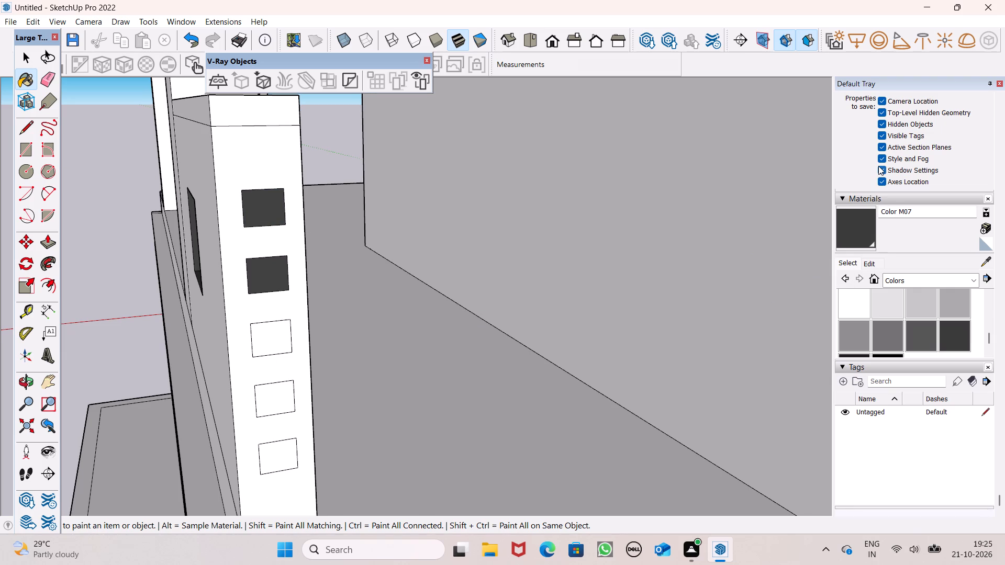
click(944, 280)
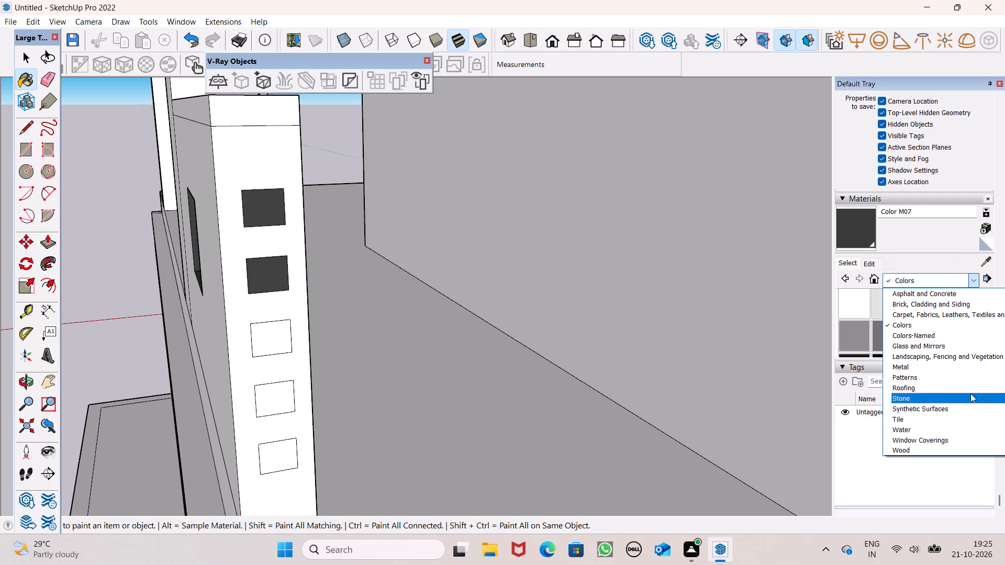
click(965, 368)
scroll(902, 329, down, 3)
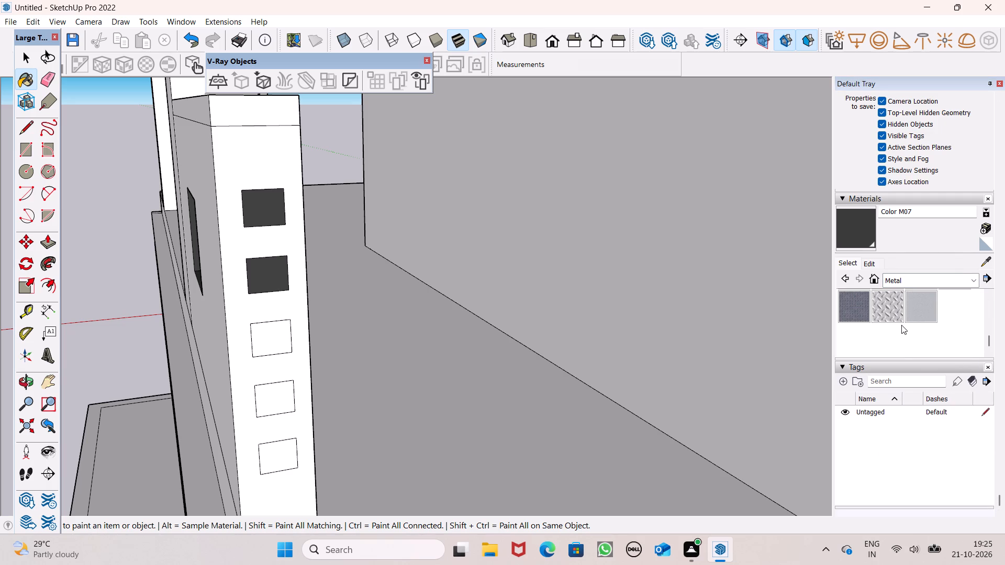
scroll(903, 321, up, 1)
click(930, 333)
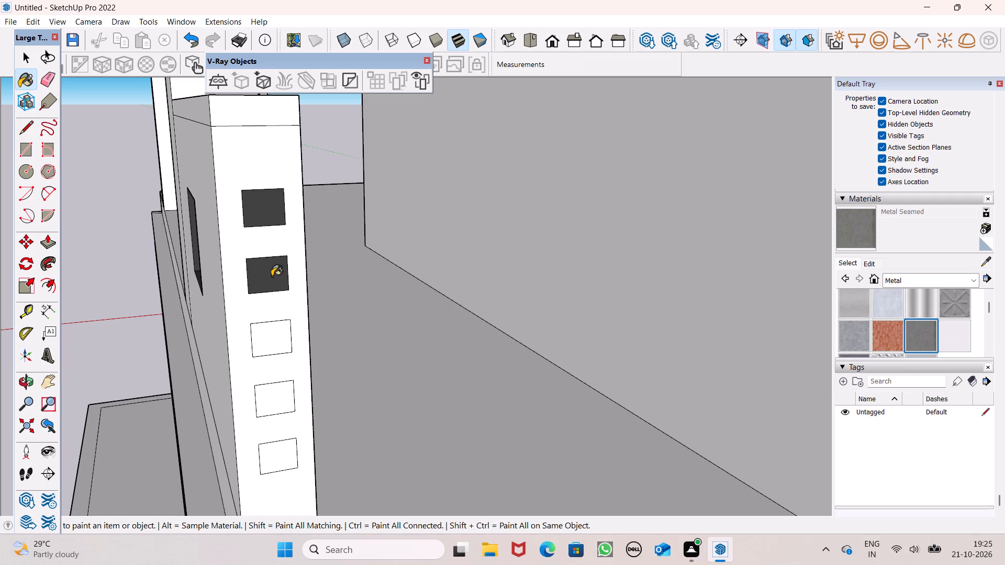
click(272, 276)
click(265, 212)
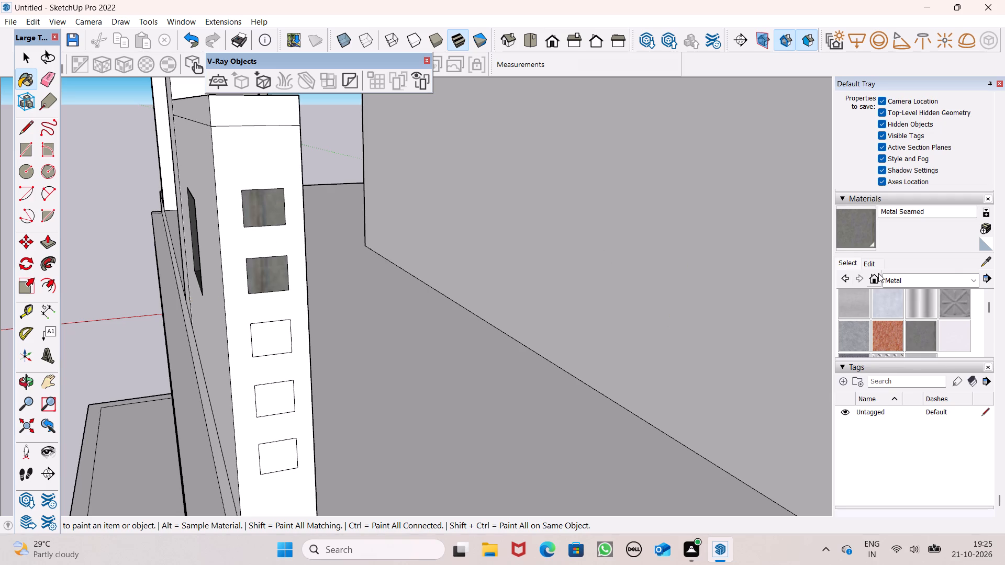
Darken the Metal Seamed material by changing its RGB colour to about 41, 7, 50.
click(876, 261)
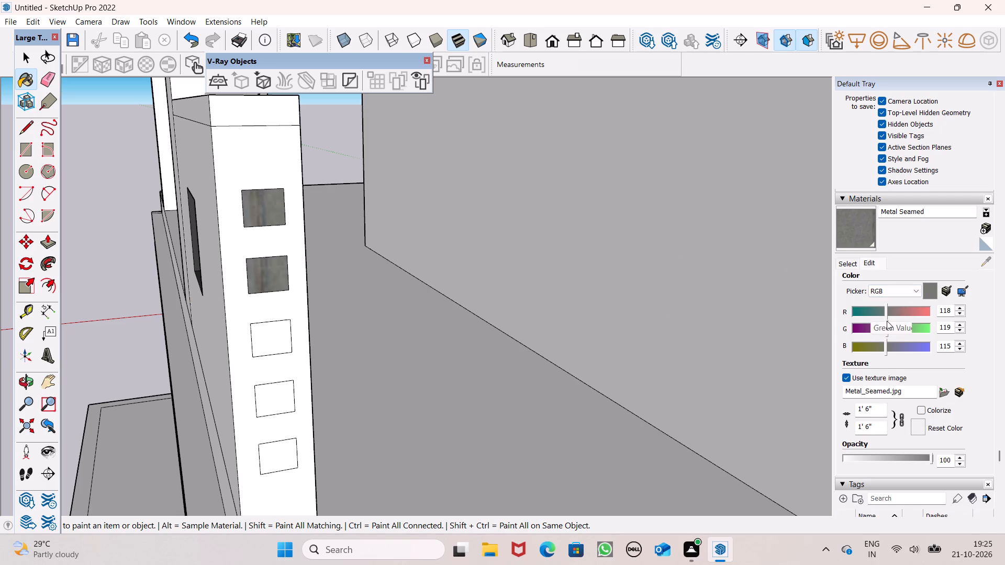
drag(887, 321, 873, 324)
drag(885, 311, 869, 315)
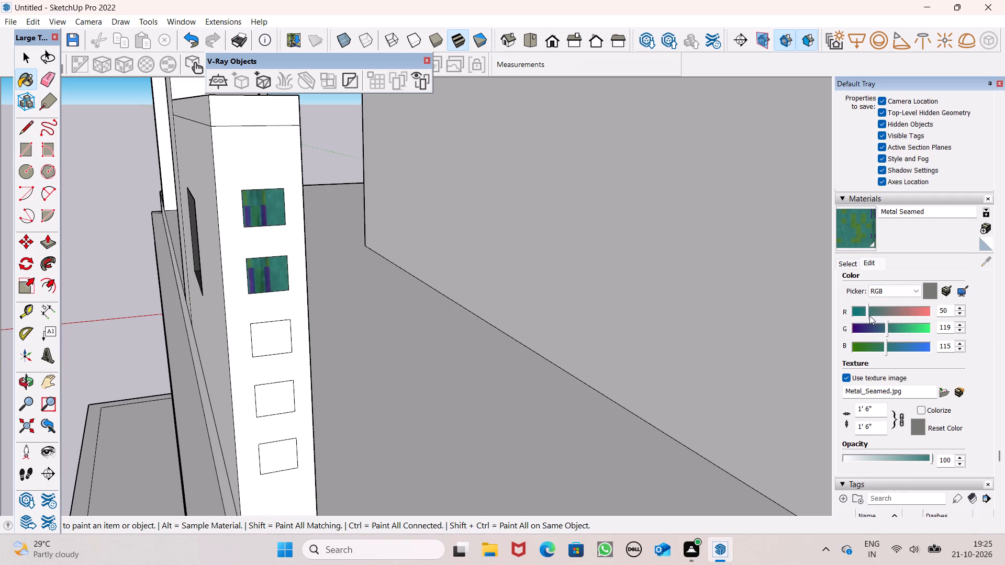
drag(869, 315, 867, 319)
drag(905, 345, 873, 351)
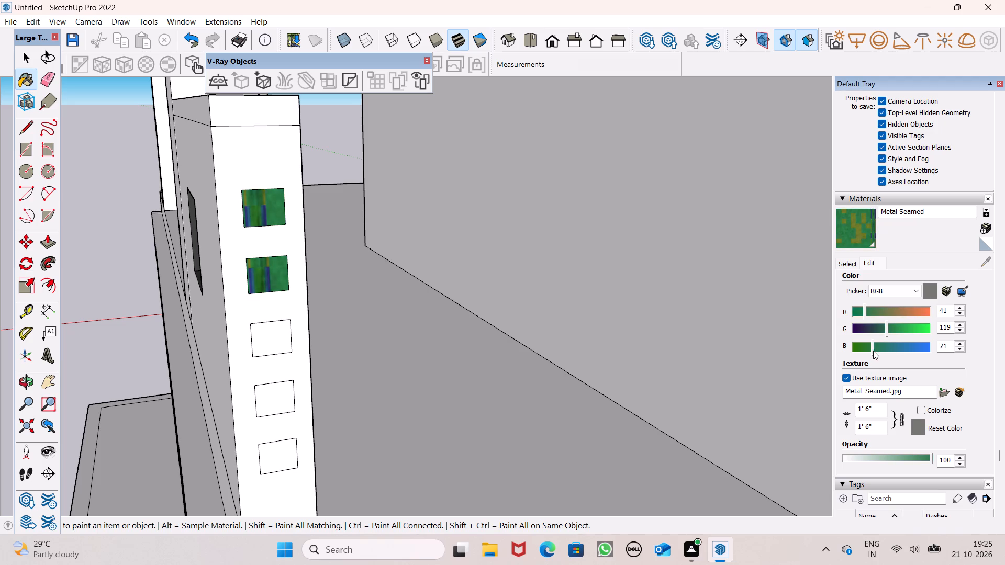
drag(873, 351, 869, 354)
click(857, 325)
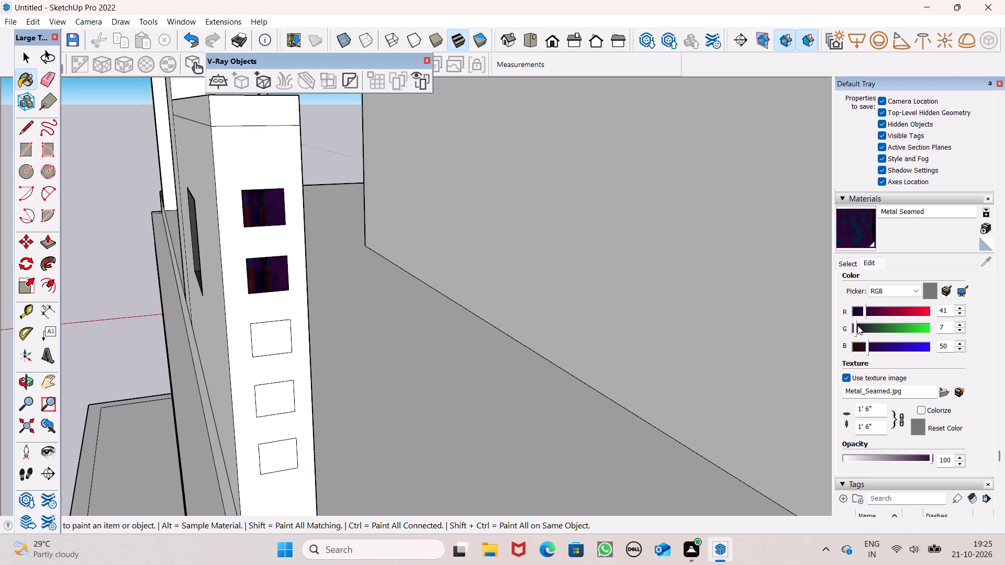
click(872, 227)
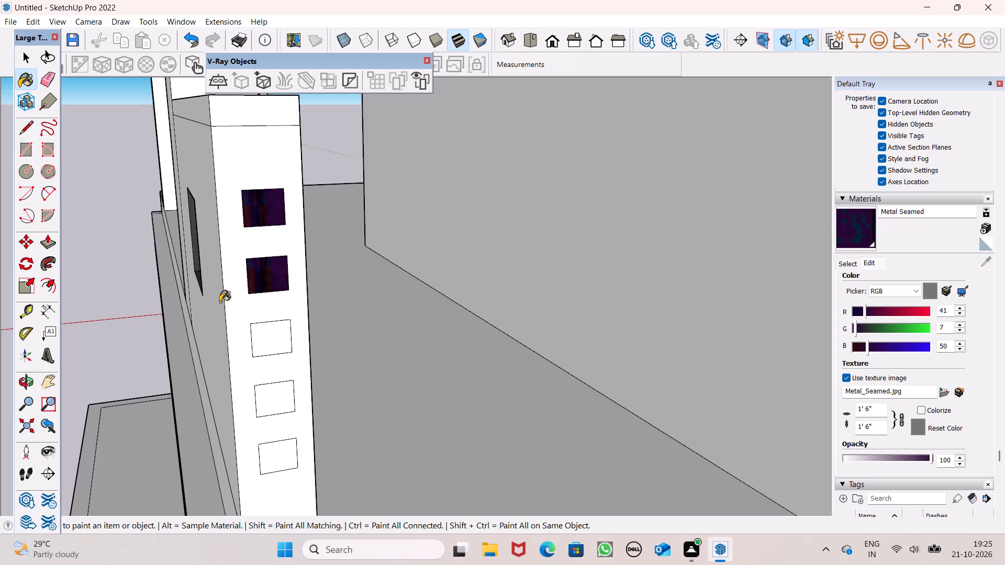
Paint the three lower small rectangles on the parapet end face with the recoloured Metal Seamed material.
click(260, 341)
drag(269, 405, 269, 410)
click(281, 459)
scroll(358, 302, down, 4)
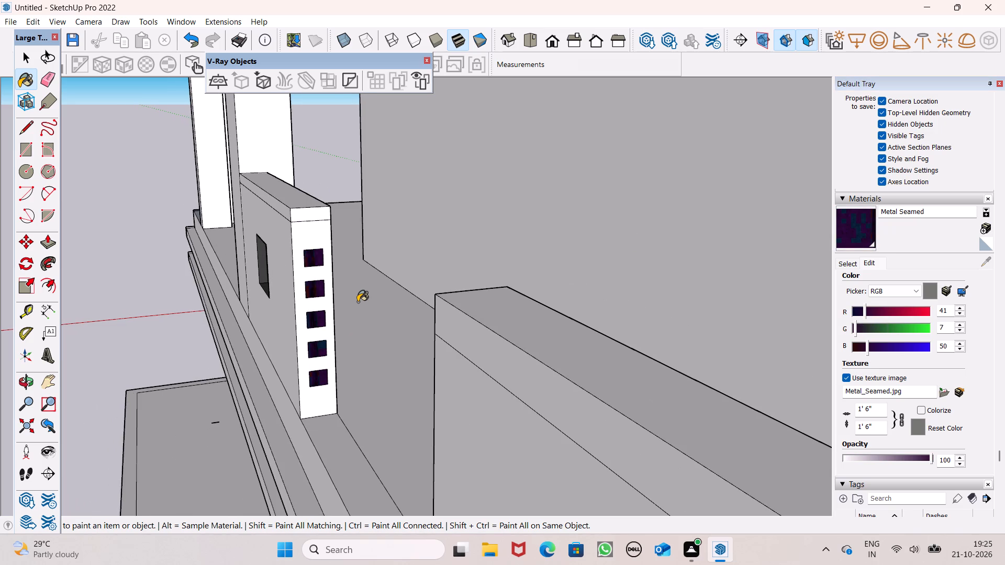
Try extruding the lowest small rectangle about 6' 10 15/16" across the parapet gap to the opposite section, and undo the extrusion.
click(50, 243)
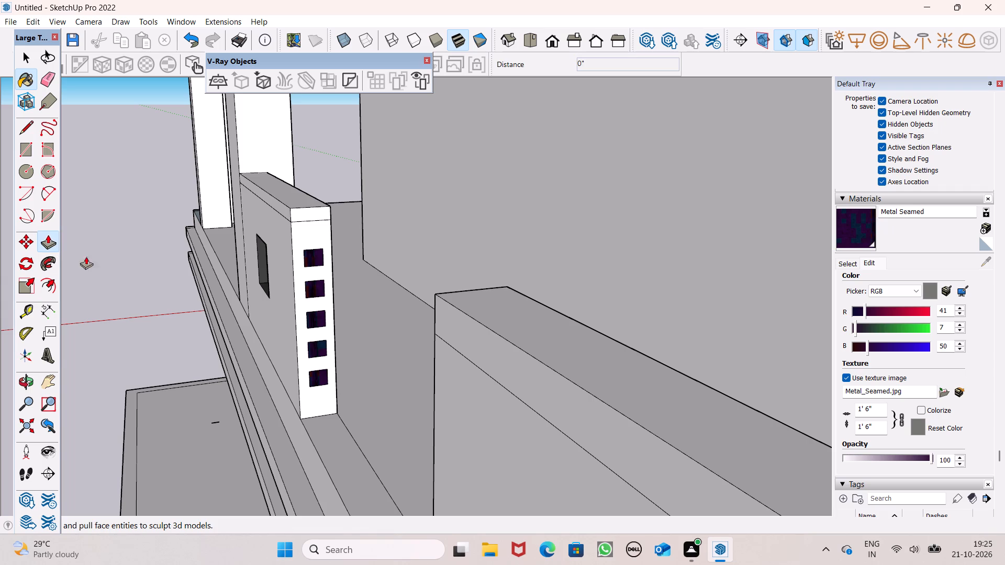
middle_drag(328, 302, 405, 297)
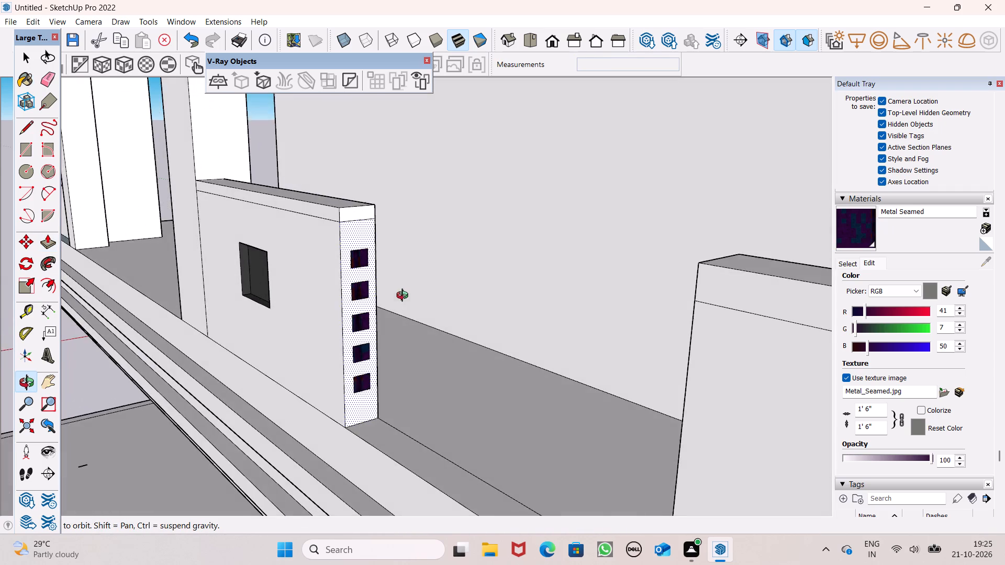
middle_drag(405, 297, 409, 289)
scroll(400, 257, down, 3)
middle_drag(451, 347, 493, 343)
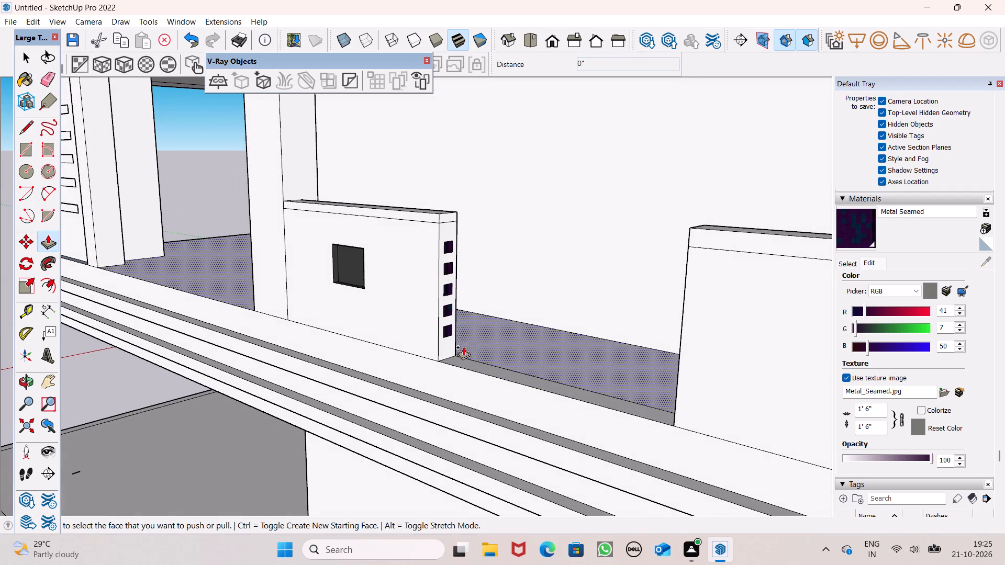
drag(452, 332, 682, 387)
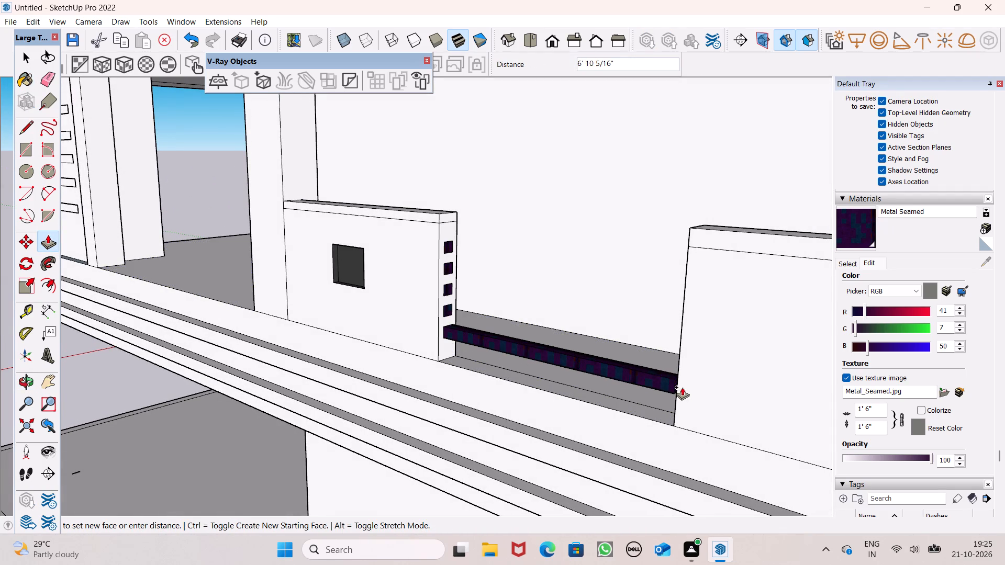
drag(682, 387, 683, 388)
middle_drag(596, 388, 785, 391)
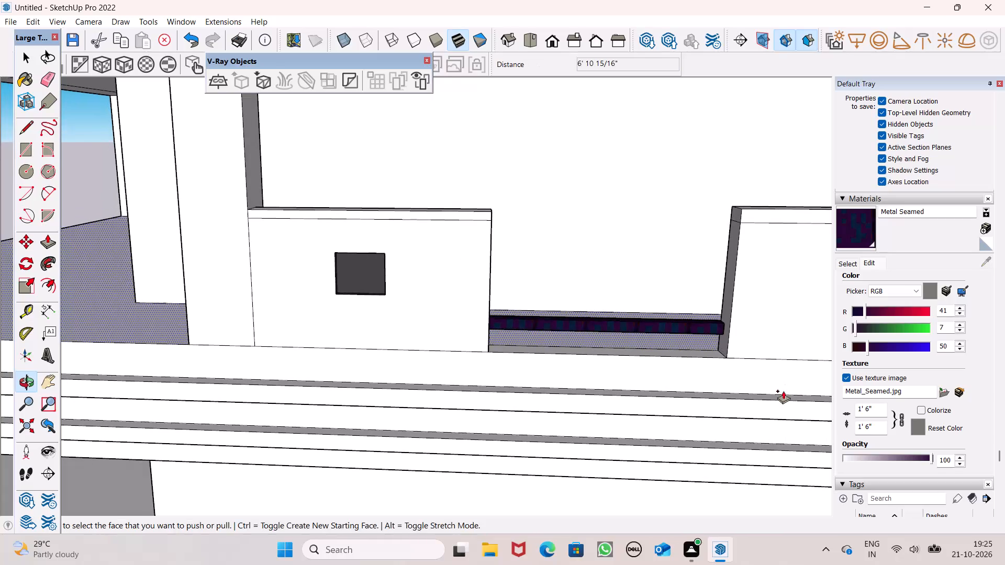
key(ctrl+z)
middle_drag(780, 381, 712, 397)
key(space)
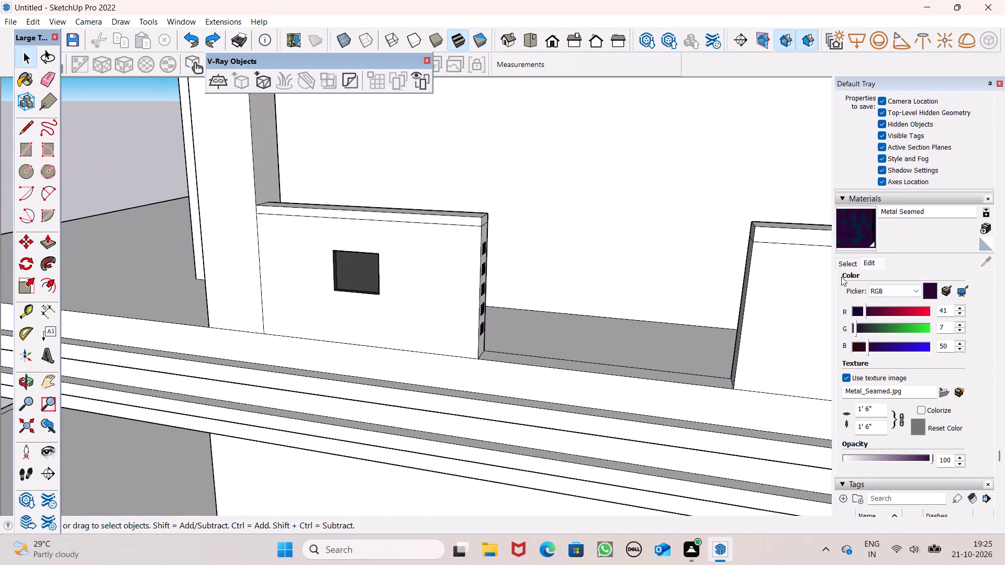
Repaint all five small rectangles on the parapet end face with the original Metal Seamed from the Metal materials.
click(851, 258)
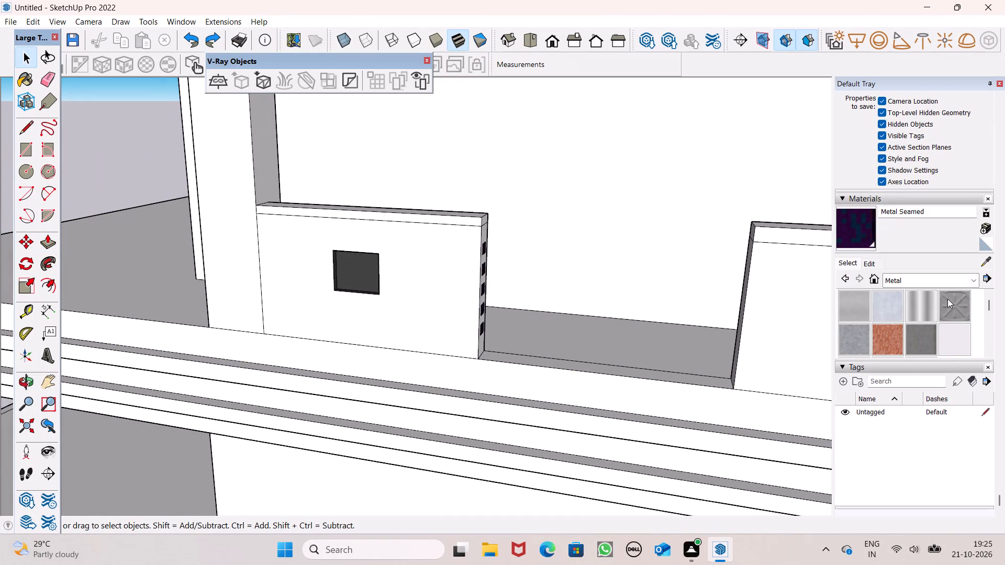
click(932, 336)
scroll(695, 301, up, 1)
middle_drag(695, 301, 433, 330)
scroll(410, 289, up, 6)
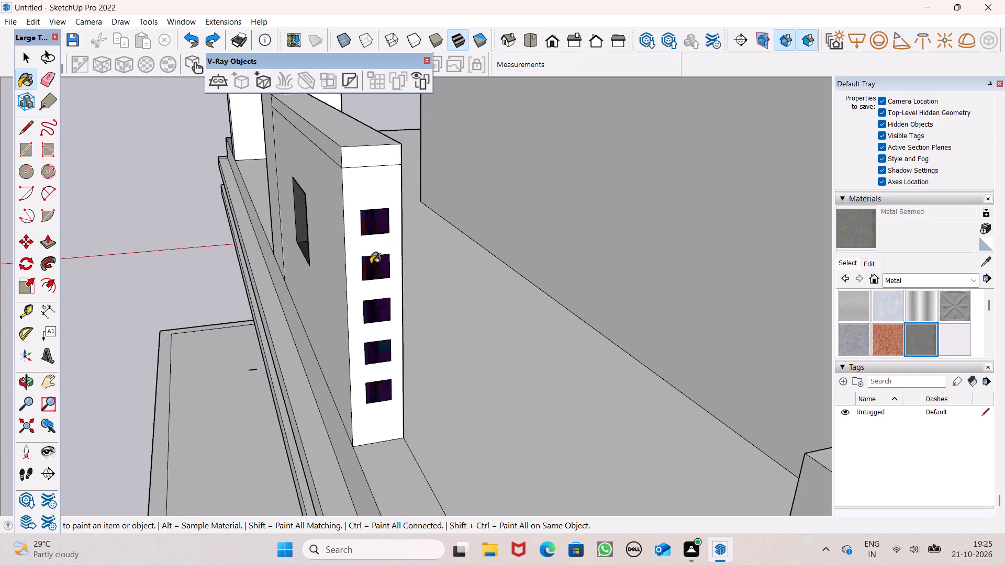
click(366, 222)
click(371, 277)
click(380, 312)
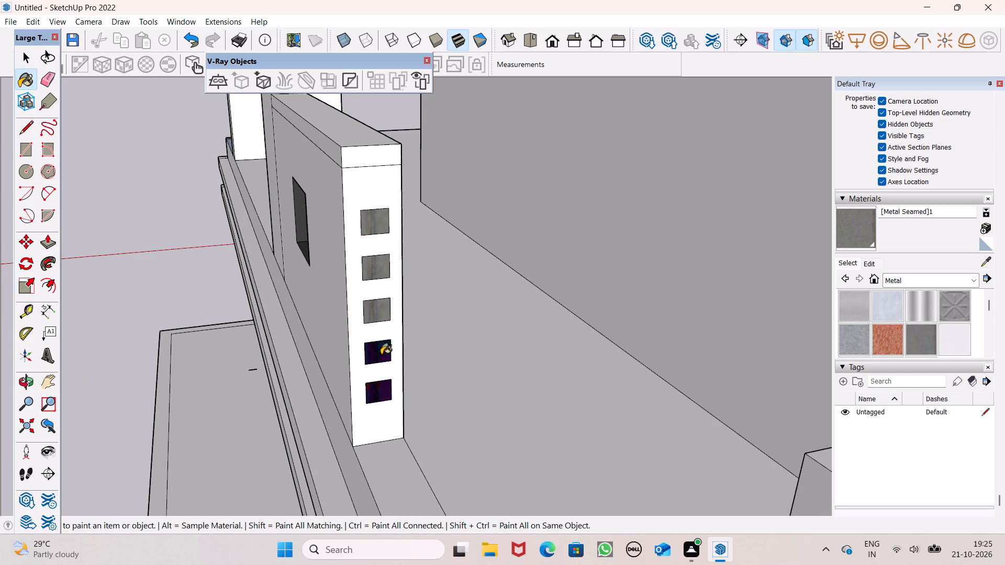
click(381, 355)
click(381, 387)
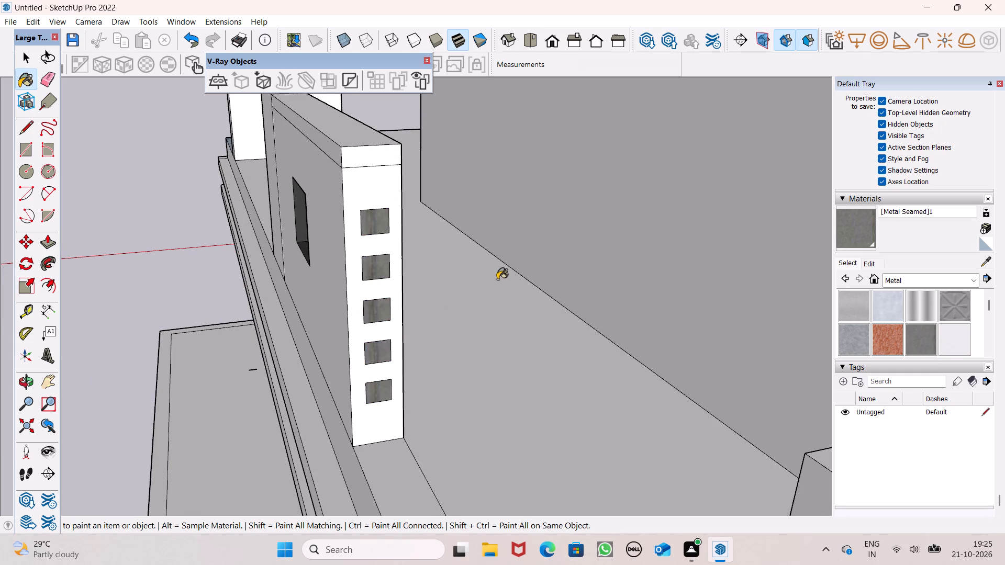
key(space)
Extrude the lowest small rectangle on the parapet end face about 7' across the gap to the opposite parapet section.
middle_drag(492, 282, 564, 289)
scroll(562, 262, down, 3)
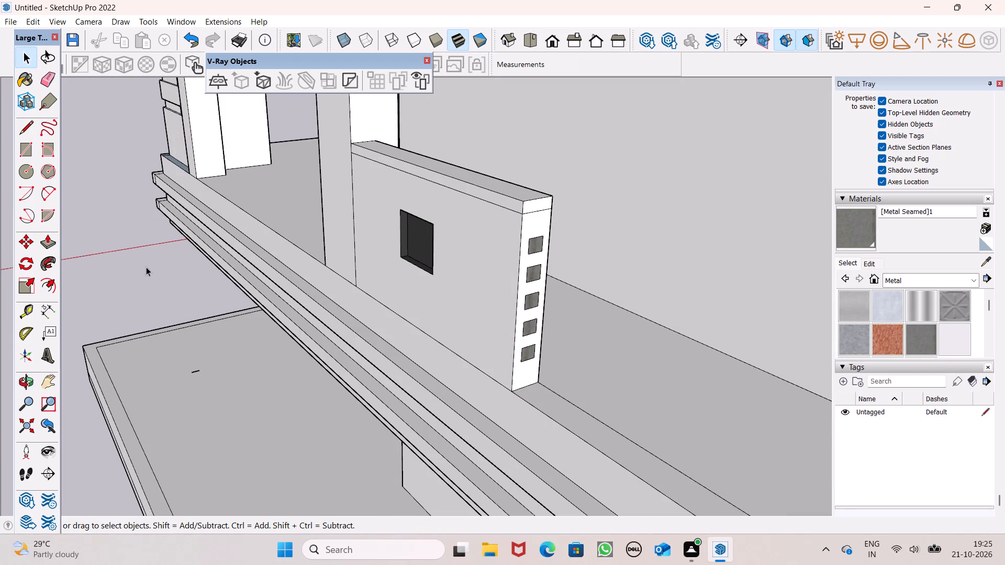
click(46, 237)
scroll(164, 210, down, 4)
middle_drag(272, 297, 297, 291)
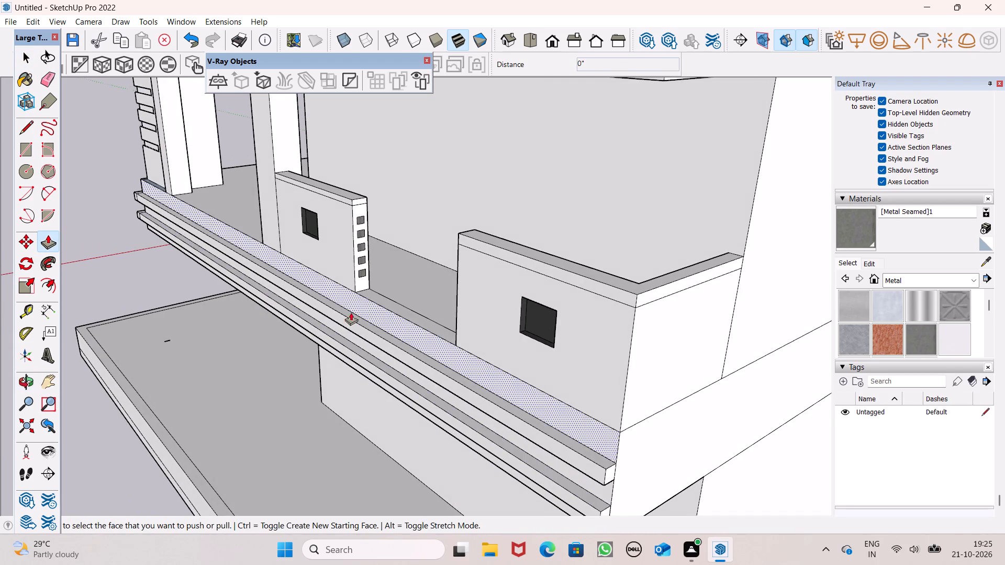
middle_drag(345, 336, 379, 342)
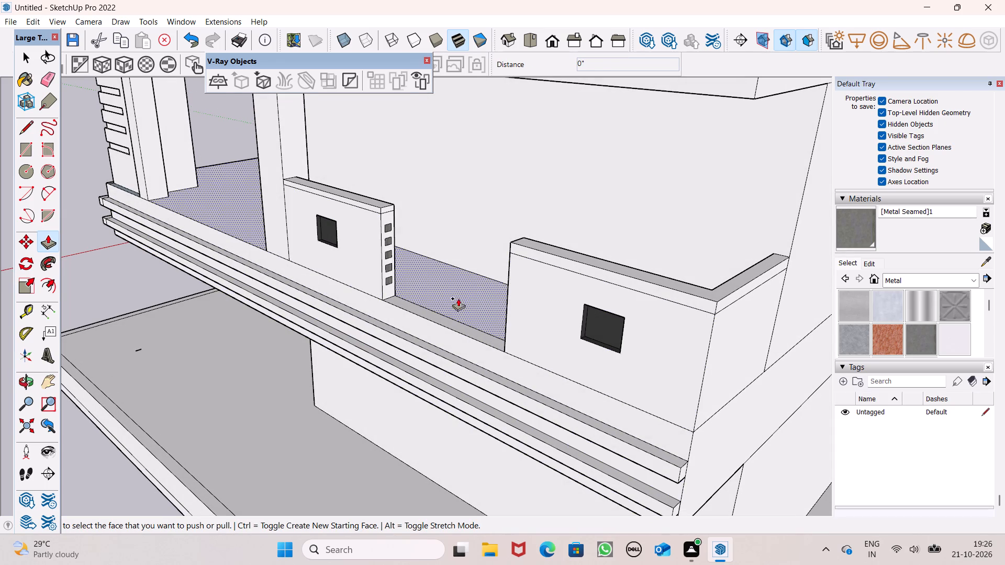
scroll(395, 293, down, 1)
middle_drag(400, 314, 445, 322)
scroll(405, 296, down, 1)
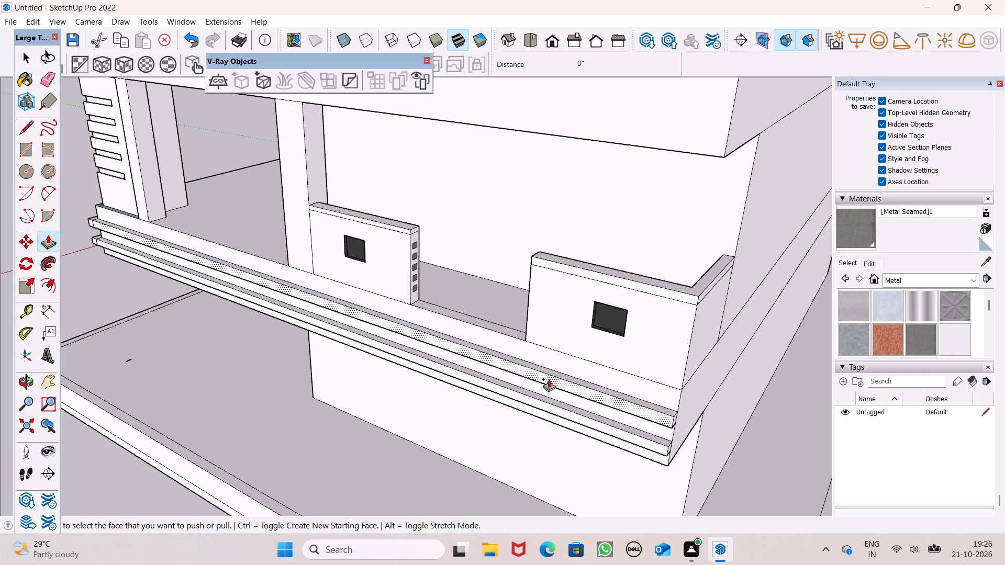
scroll(676, 358, up, 4)
scroll(464, 327, up, 6)
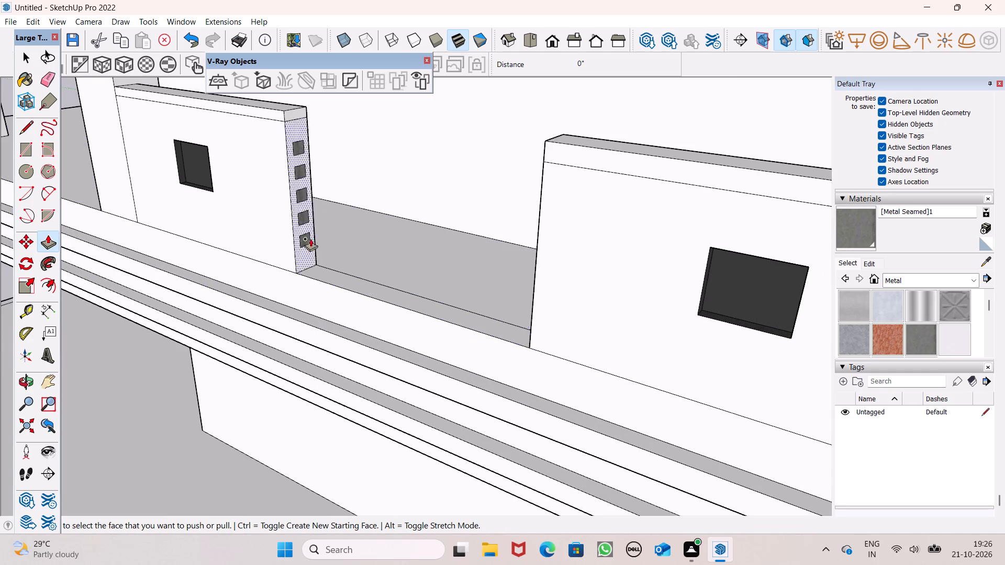
drag(305, 239, 512, 284)
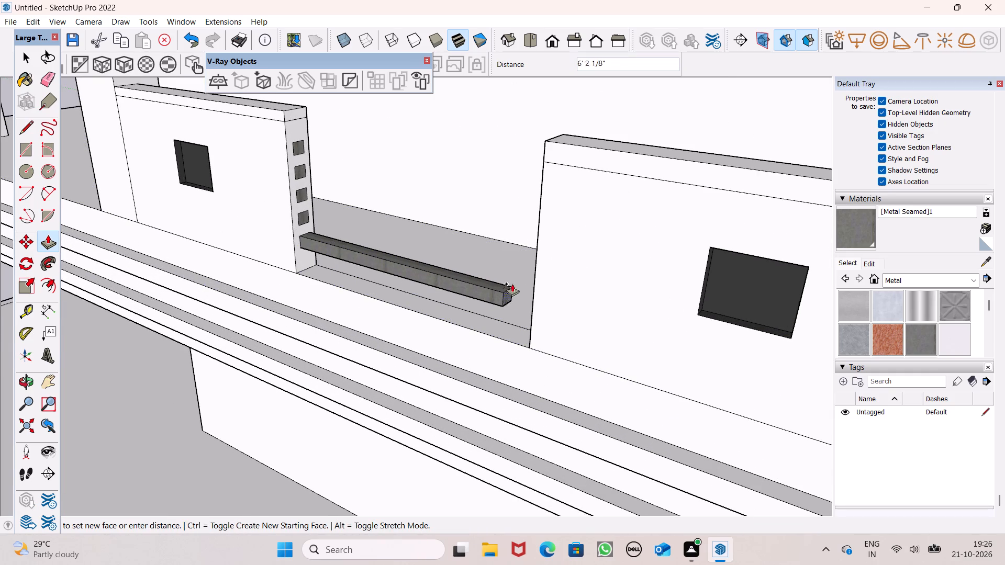
drag(512, 284, 538, 290)
Extrude the next three small rectangles upward in order, each about 7' across the gap to the opposite parapet section.
middle_drag(459, 290, 665, 293)
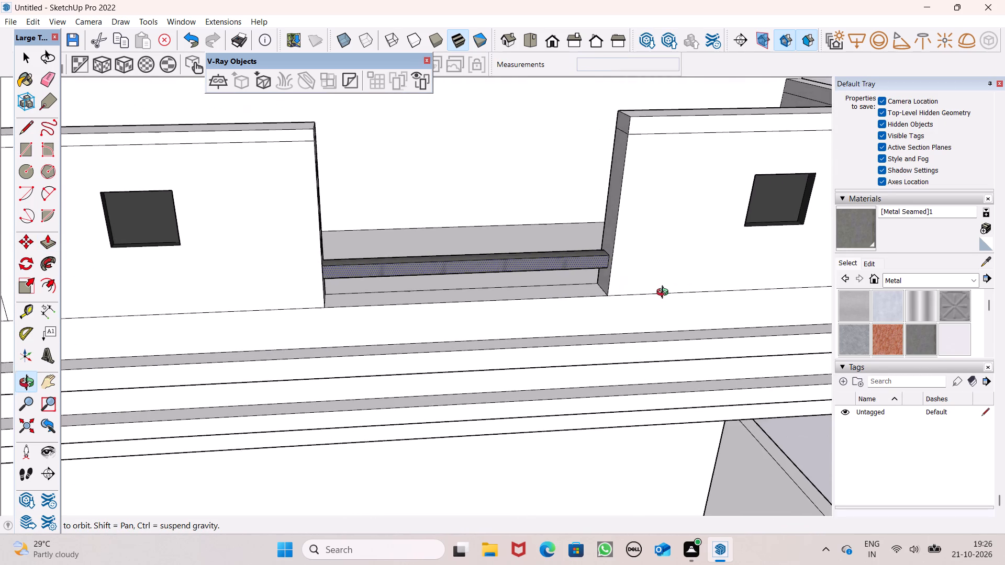
middle_drag(665, 293, 486, 349)
scroll(341, 233, up, 3)
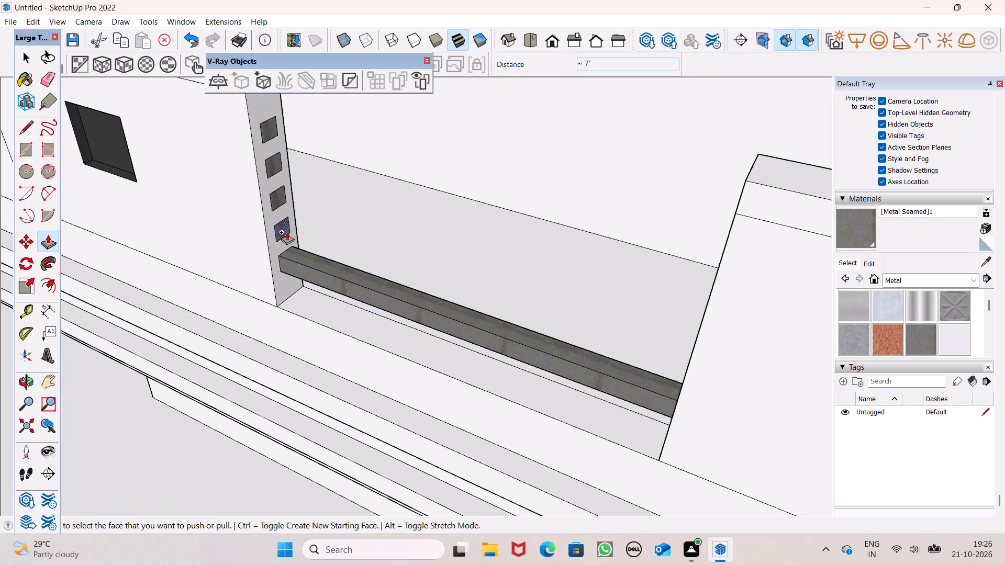
drag(284, 231, 707, 351)
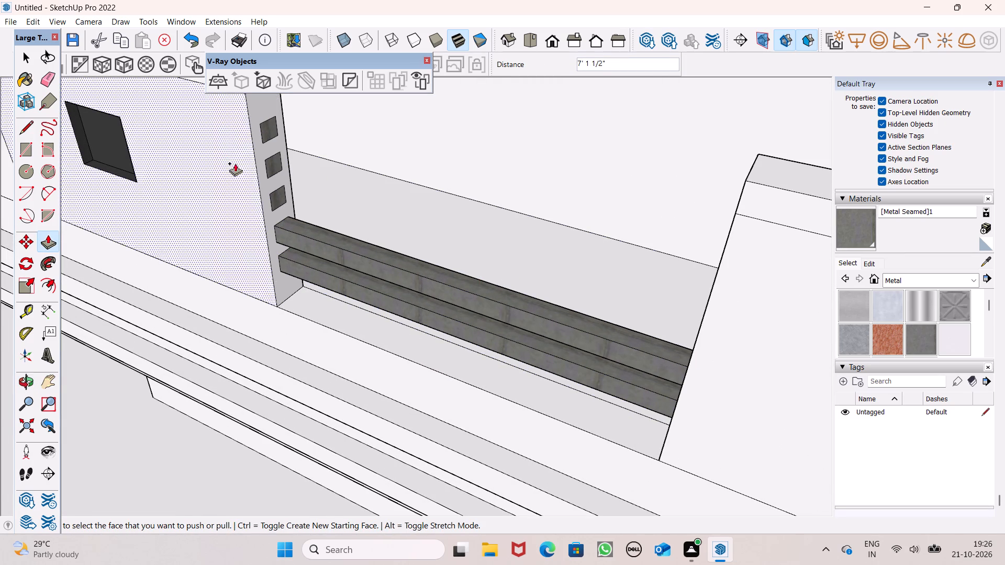
drag(282, 201, 701, 321)
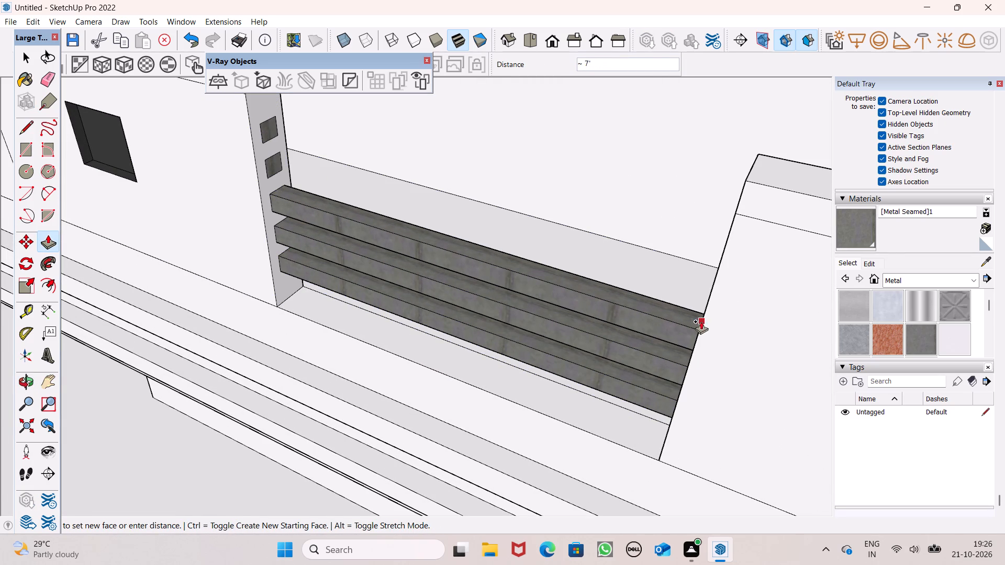
drag(701, 321, 705, 322)
drag(277, 163, 378, 203)
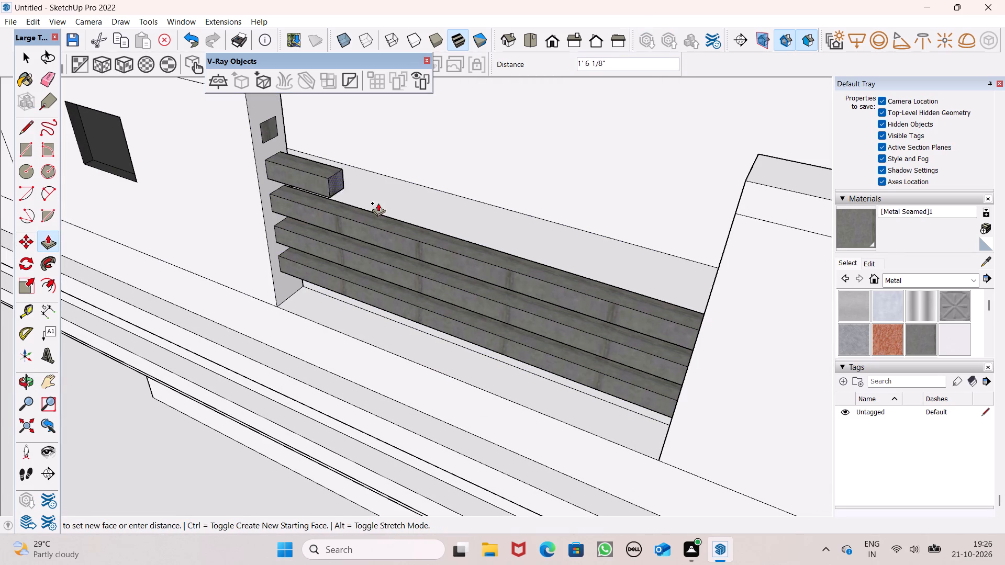
drag(378, 203, 732, 285)
Extrude the topmost small rectangle about 7' 11/16" across the gap to complete the set of five metal bars.
scroll(347, 81, down, 4)
drag(280, 134, 469, 178)
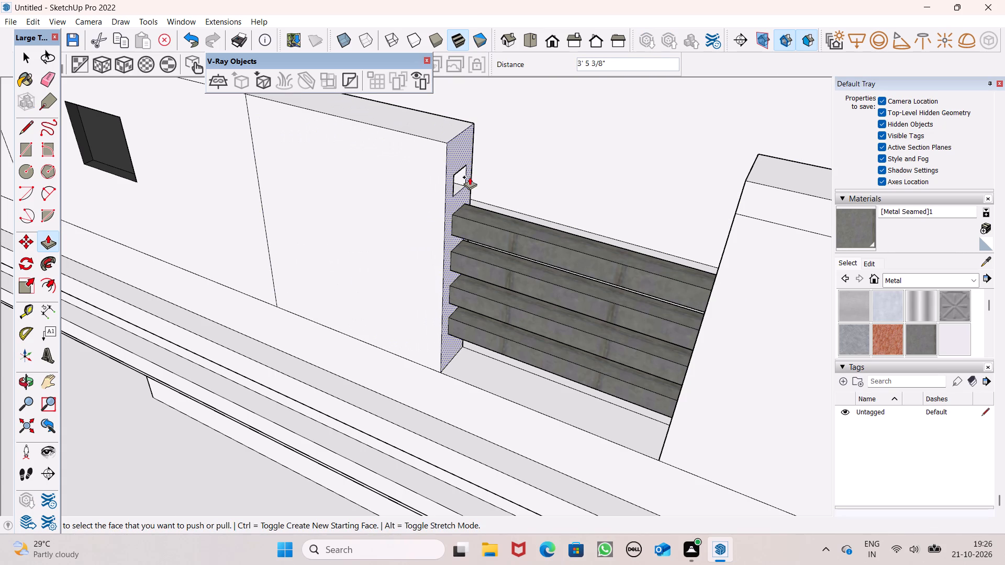
key(ctrl+z)
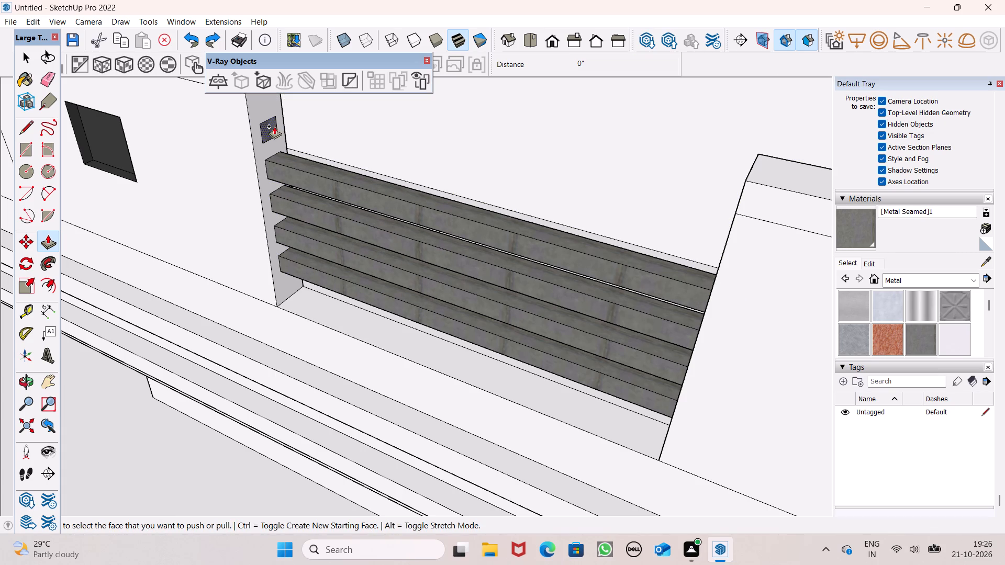
drag(274, 126, 744, 215)
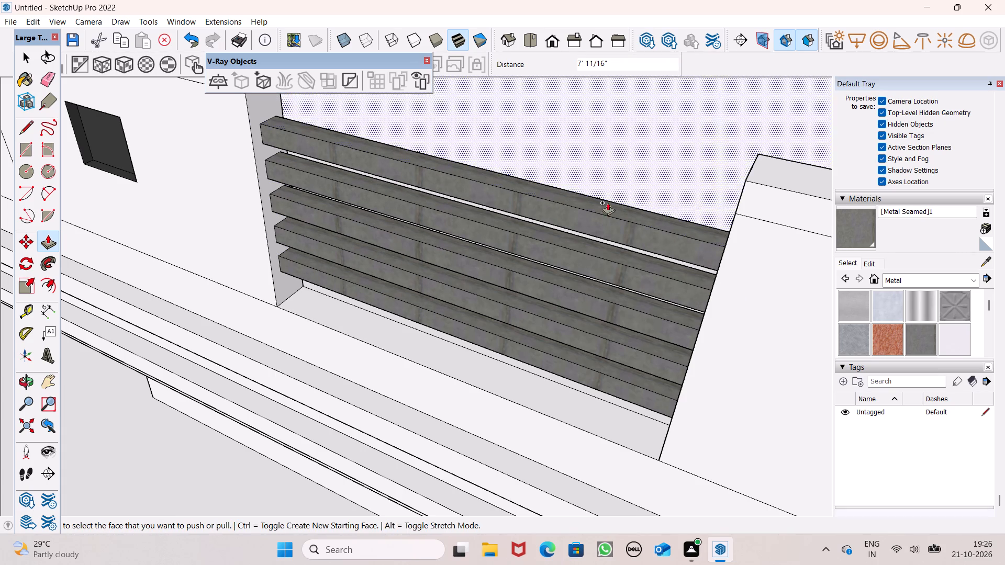
scroll(526, 204, down, 5)
middle_drag(561, 263, 709, 199)
key(space)
Examine the balcony infill bars and the whole building from the front and from above.
scroll(627, 173, down, 5)
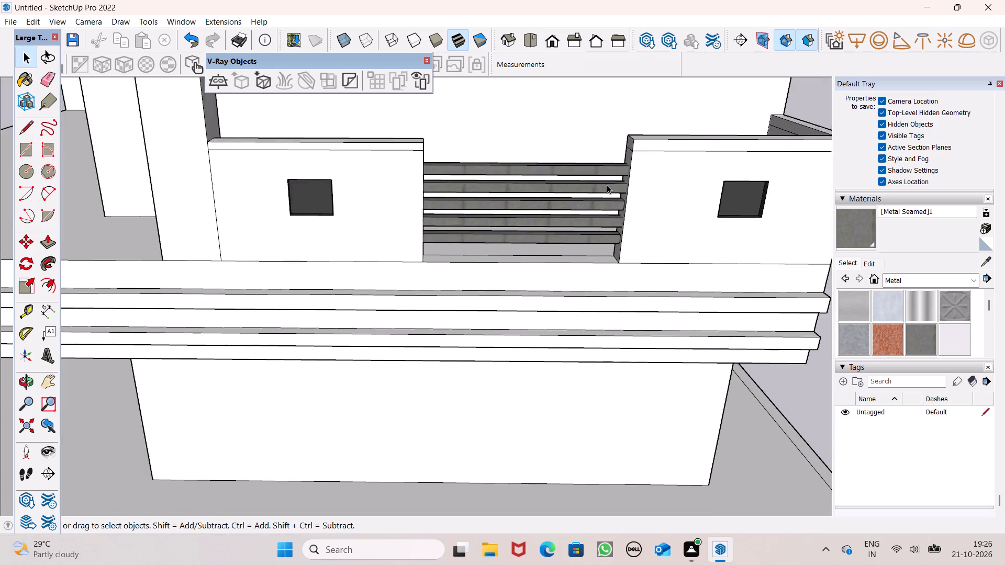
middle_drag(607, 185, 590, 93)
scroll(519, 168, down, 1)
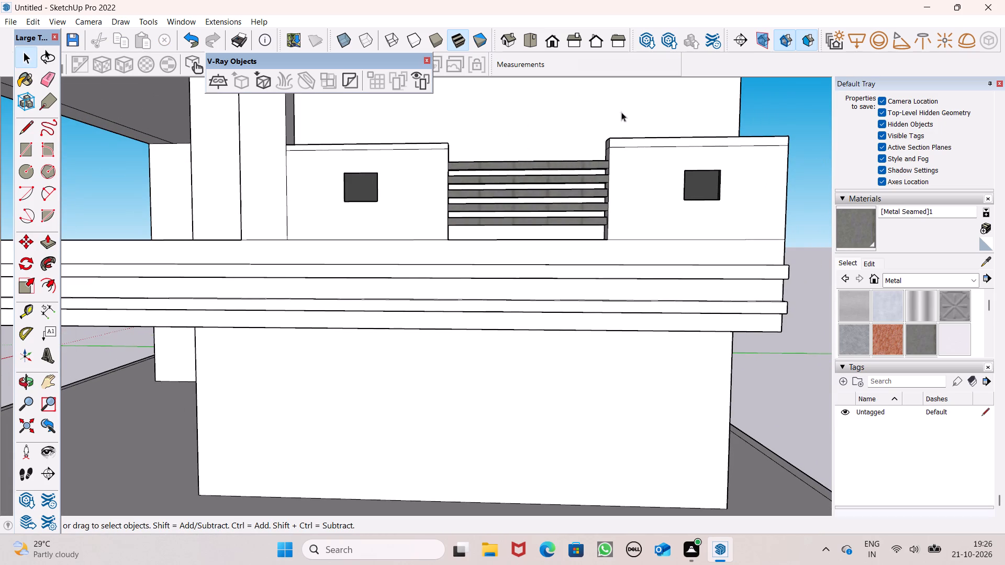
scroll(596, 118, down, 1)
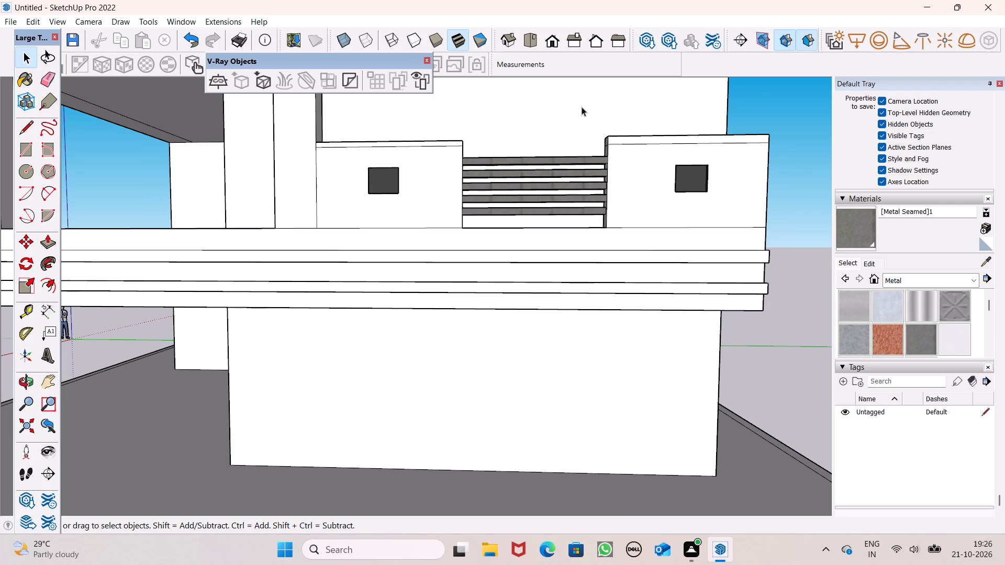
scroll(503, 115, down, 5)
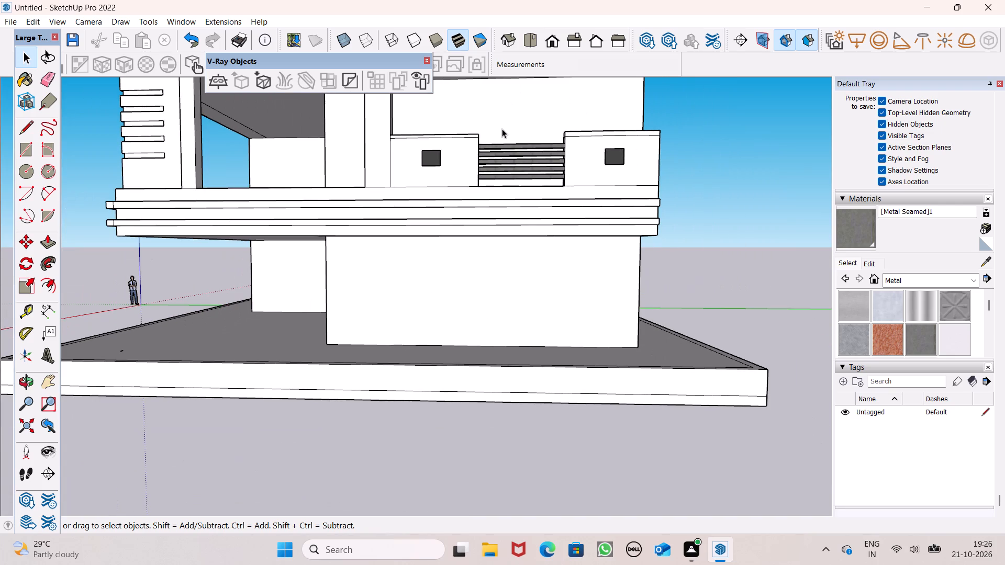
scroll(502, 129, down, 1)
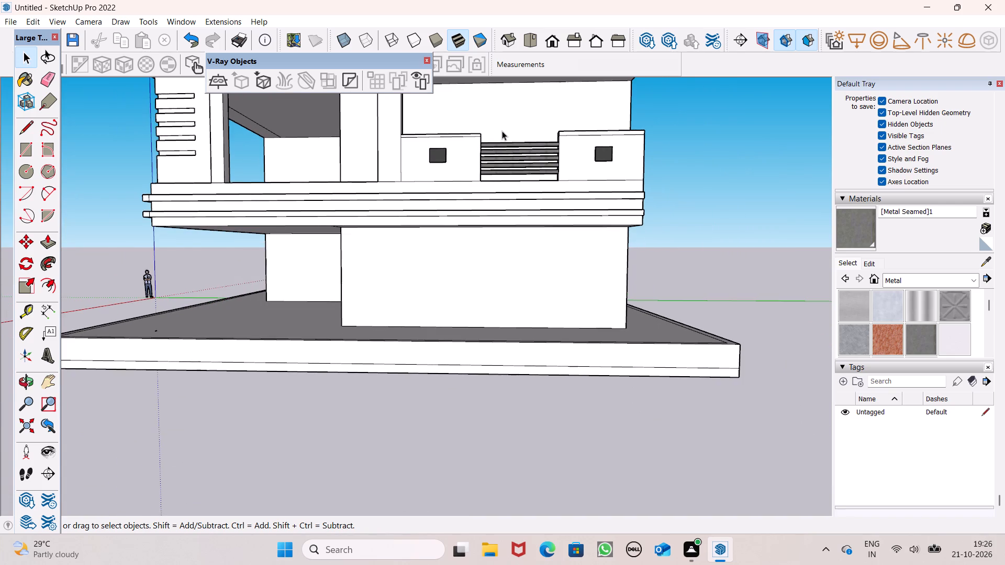
scroll(502, 157, down, 5)
middle_drag(500, 263, 508, 333)
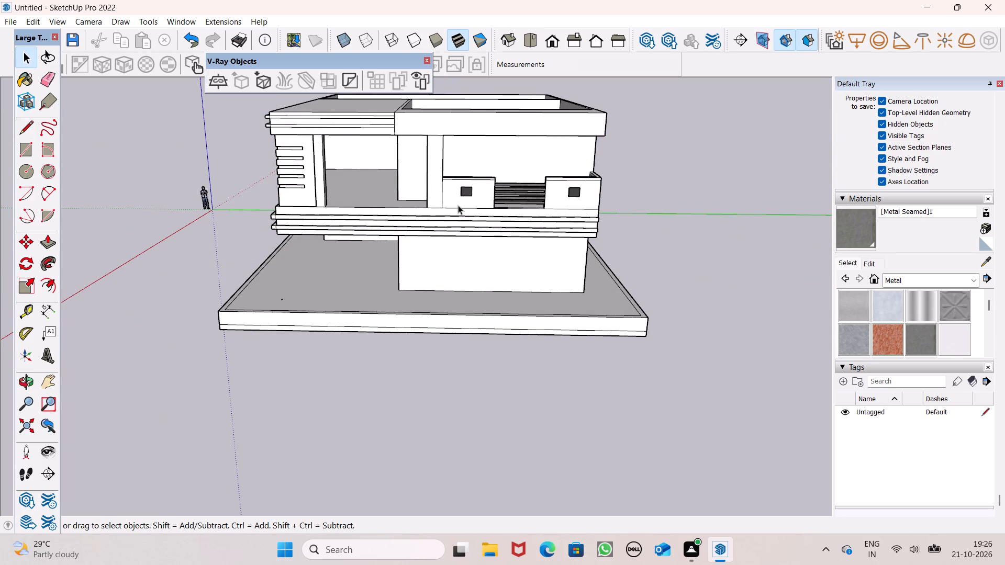
scroll(458, 205, down, 1)
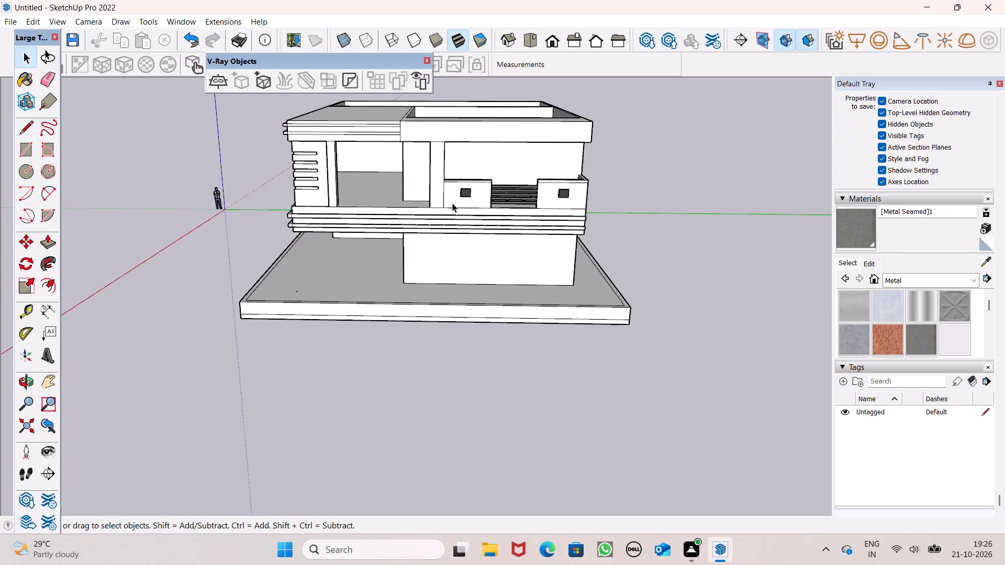
middle_drag(417, 203, 390, 319)
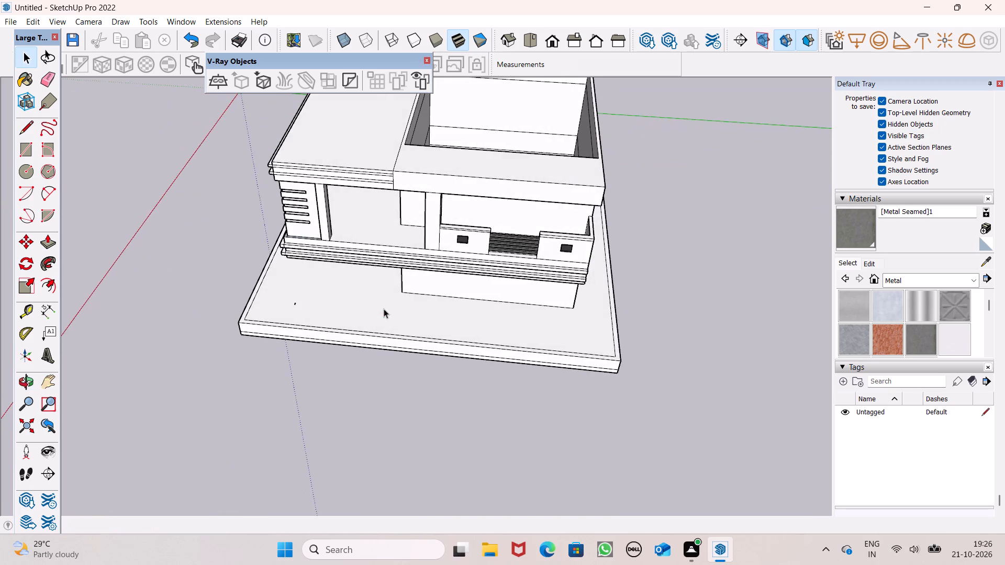
Erase the short dividing edge on the underside of the upper slab between the front fascia and the inner wall corner.
scroll(359, 254, up, 4)
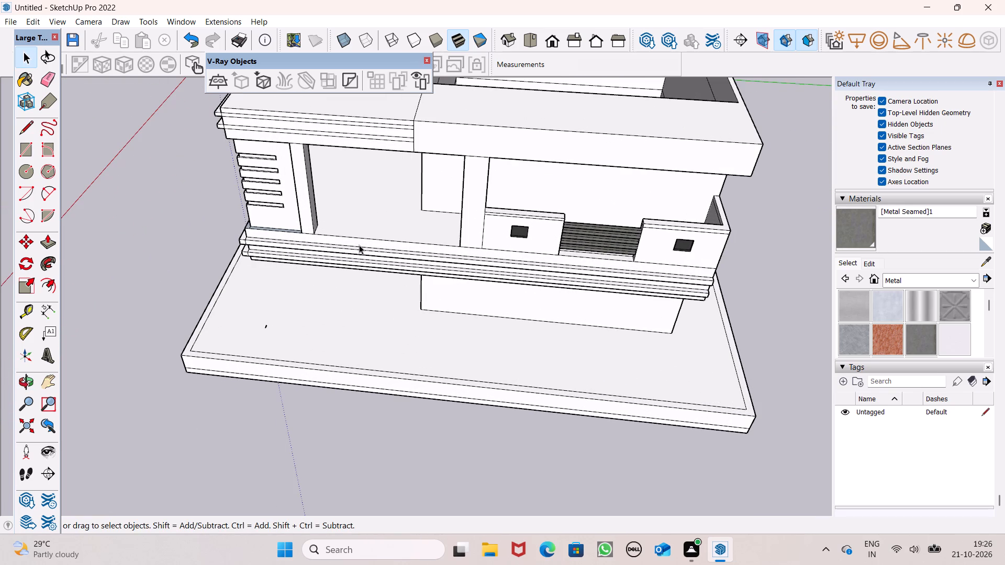
middle_drag(354, 226, 308, 10)
scroll(353, 144, up, 3)
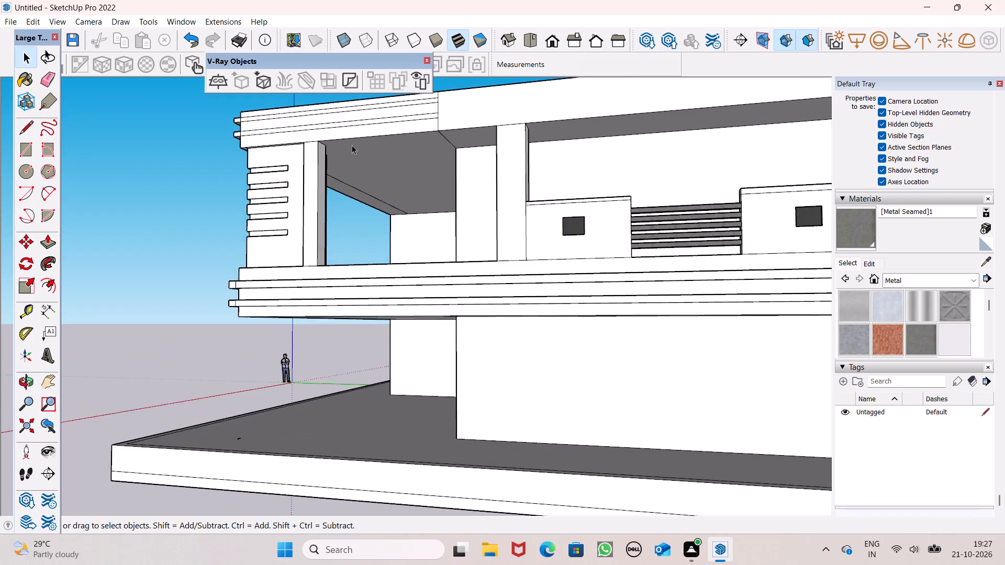
scroll(352, 145, up, 2)
middle_drag(352, 145, 362, 85)
scroll(442, 114, up, 1)
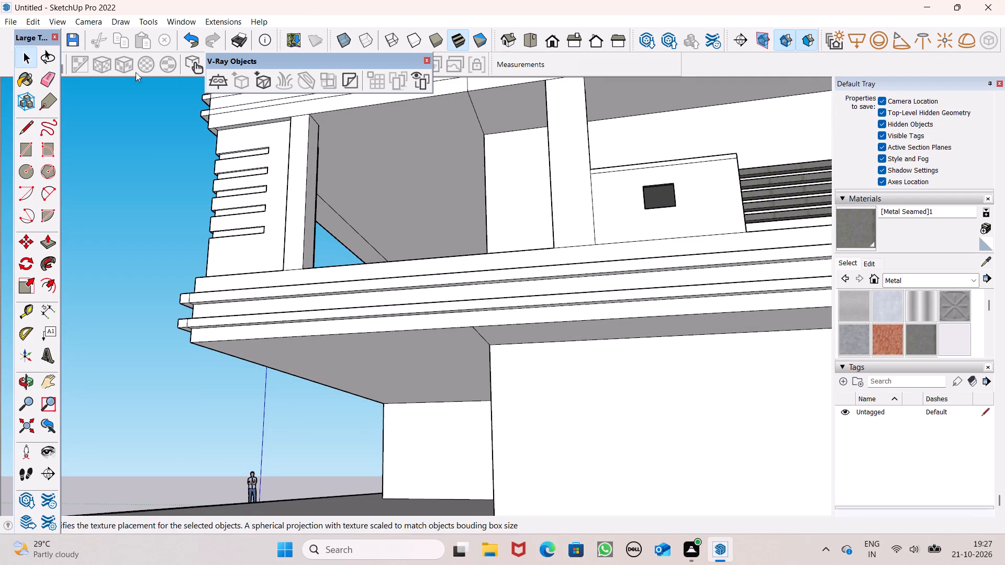
click(51, 75)
scroll(474, 129, up, 4)
drag(486, 109, 475, 112)
scroll(466, 161, down, 5)
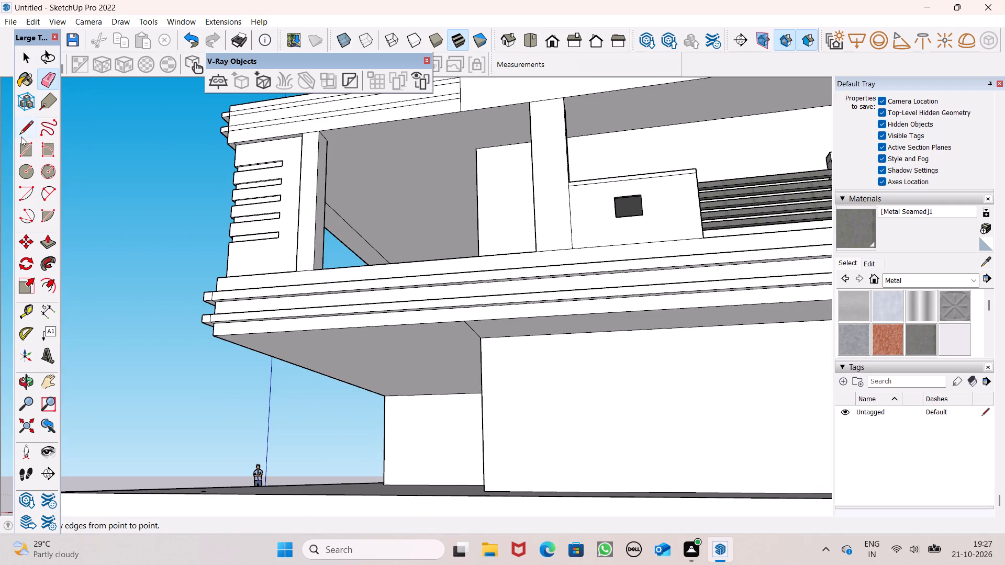
Draw an edge about 14' 5 1/8" long on the upper slab's underside, joining the inner corners of the grooved column and parapet-side pillar.
click(21, 137)
scroll(474, 137, up, 2)
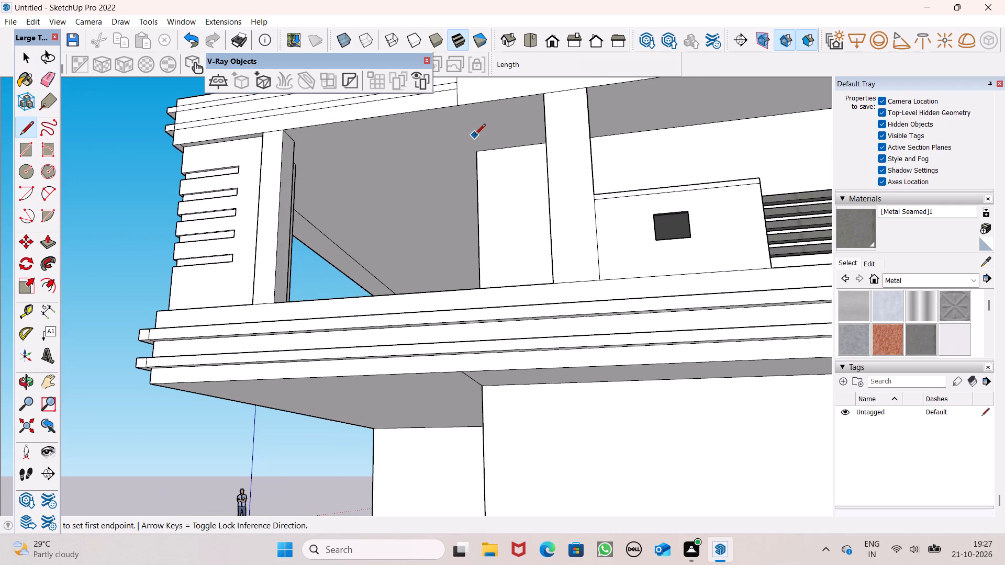
scroll(475, 135, down, 1)
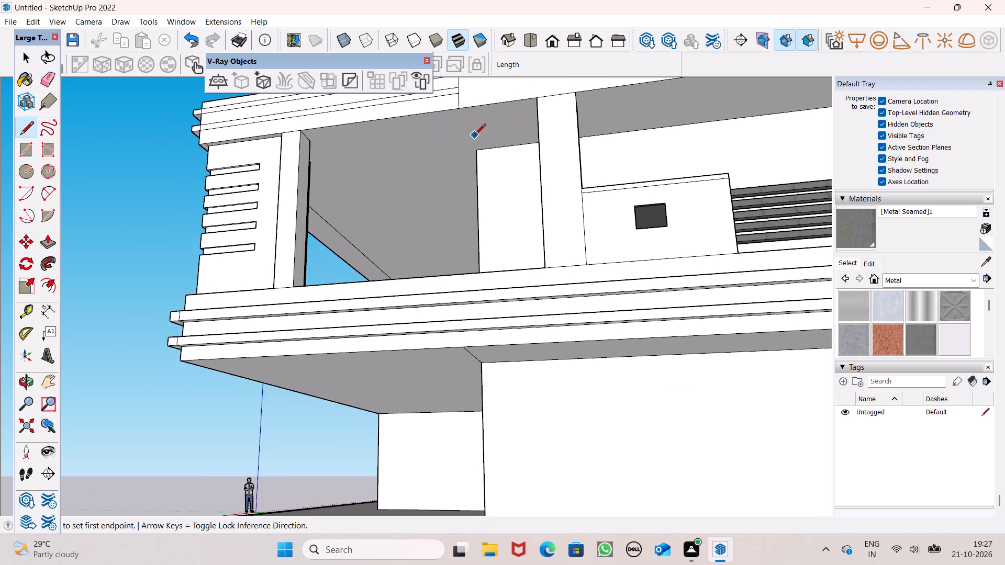
middle_drag(477, 129, 505, 176)
scroll(411, 146, up, 2)
middle_drag(395, 135, 367, 101)
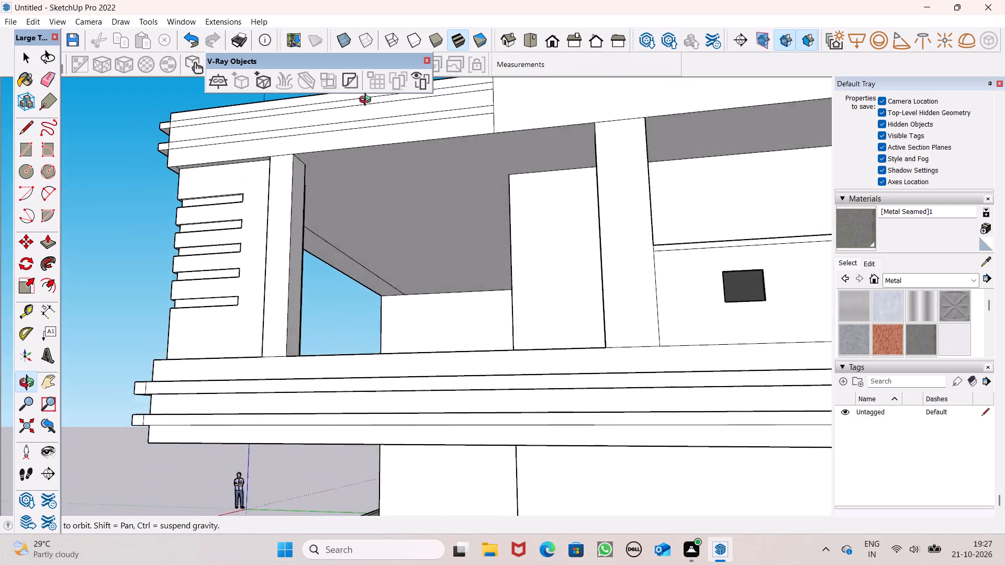
middle_drag(367, 101, 353, 85)
scroll(359, 91, up, 1)
scroll(342, 141, up, 3)
middle_drag(379, 189, 368, 197)
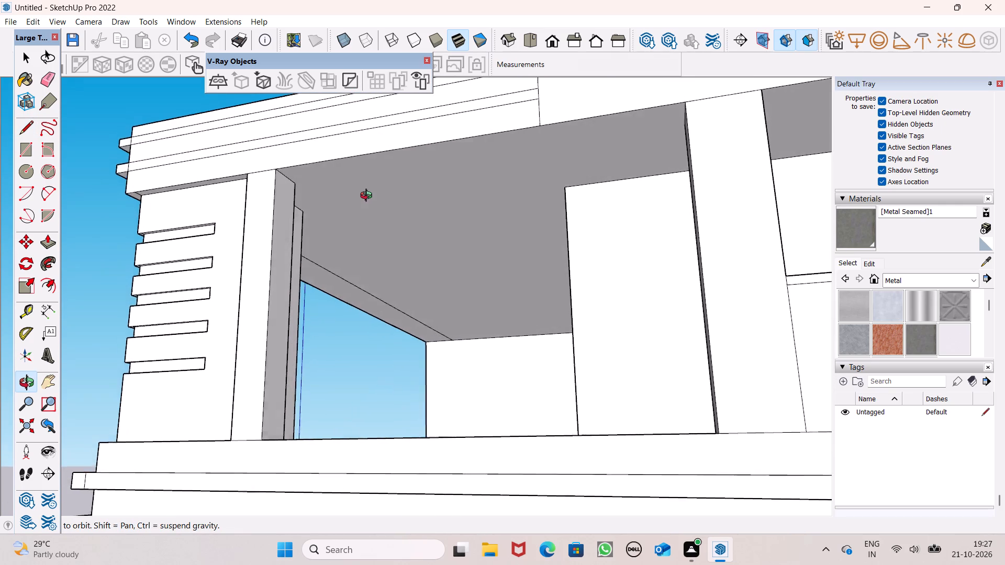
middle_drag(368, 197, 774, 216)
scroll(674, 224, down, 4)
middle_drag(641, 214, 260, 192)
scroll(260, 192, up, 5)
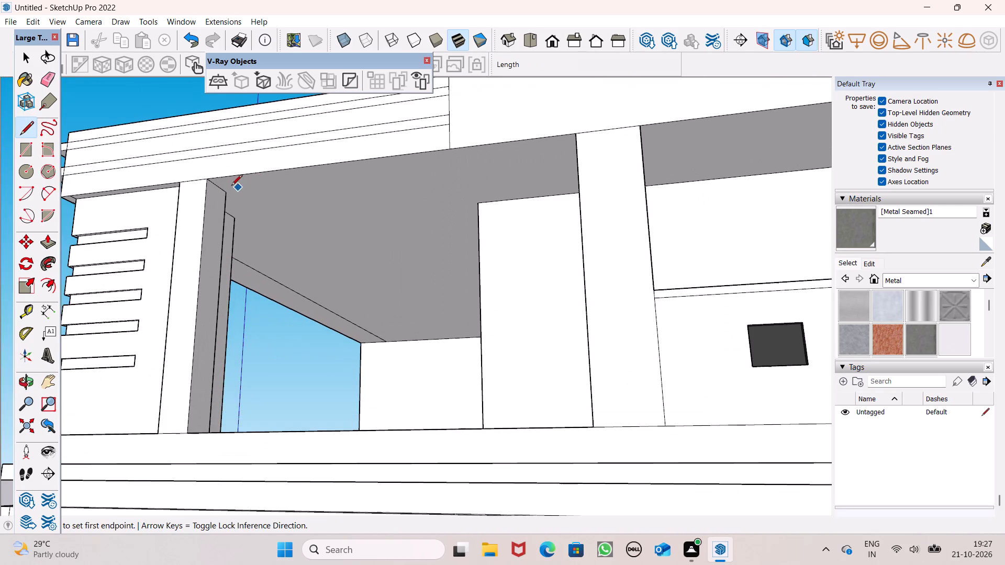
scroll(234, 191, up, 4)
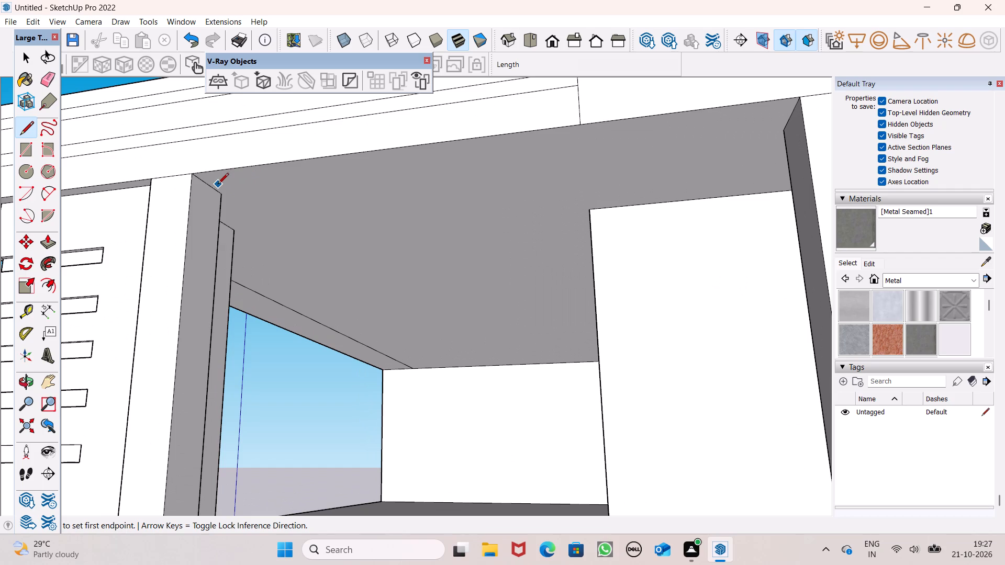
click(220, 191)
scroll(400, 183, down, 4)
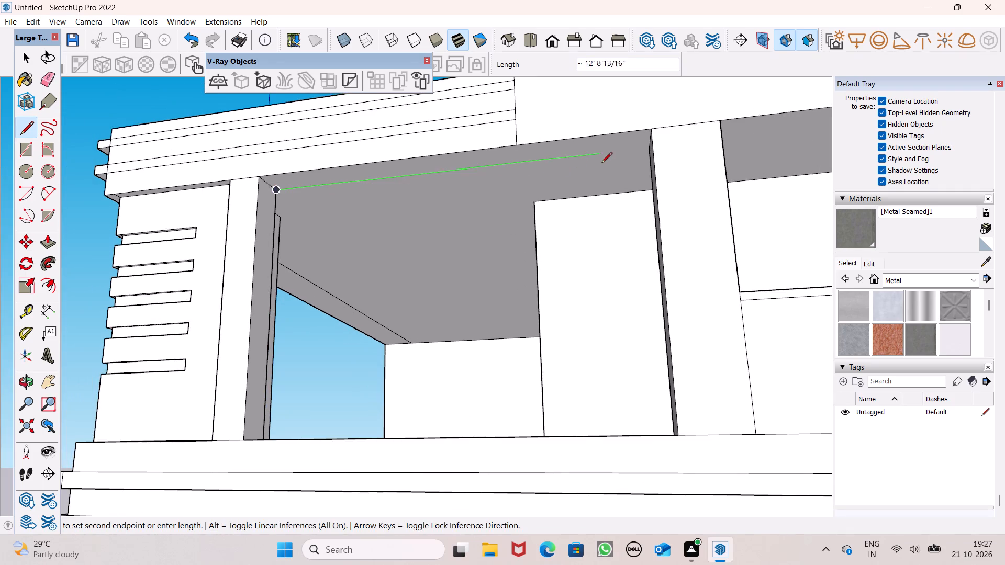
scroll(619, 161, up, 5)
click(670, 143)
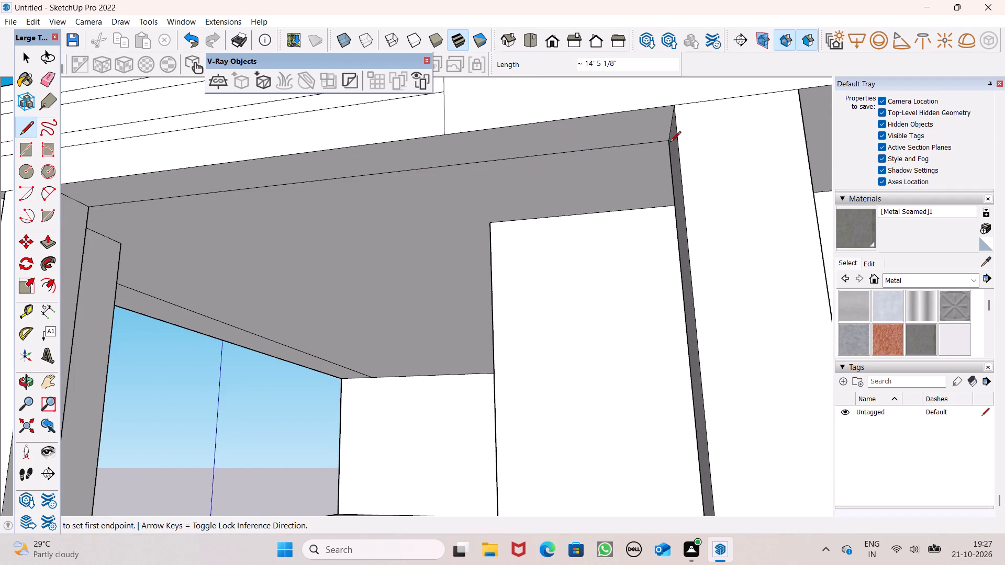
scroll(683, 135, down, 2)
key(space)
Extrude the narrow underside strip above the front opening downward about 1' 2 11/16" to form a beam between the columns.
scroll(683, 134, down, 2)
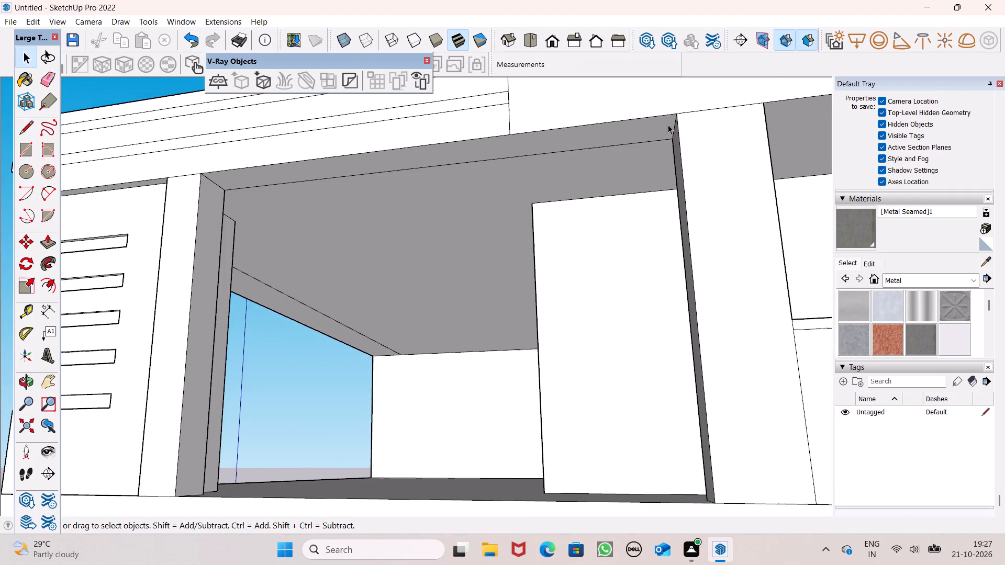
scroll(512, 124, down, 3)
click(44, 238)
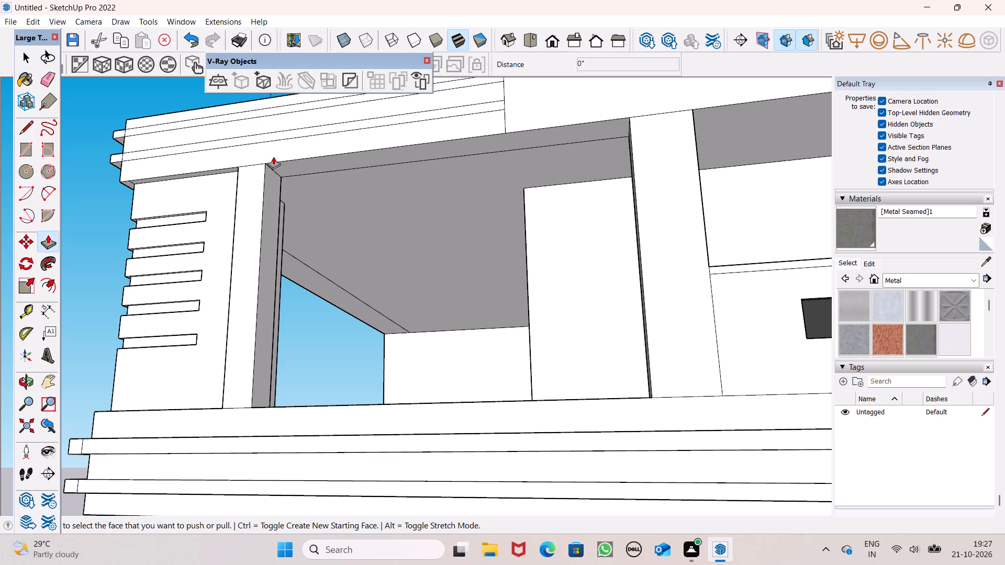
middle_drag(551, 96, 516, 106)
scroll(370, 162, up, 3)
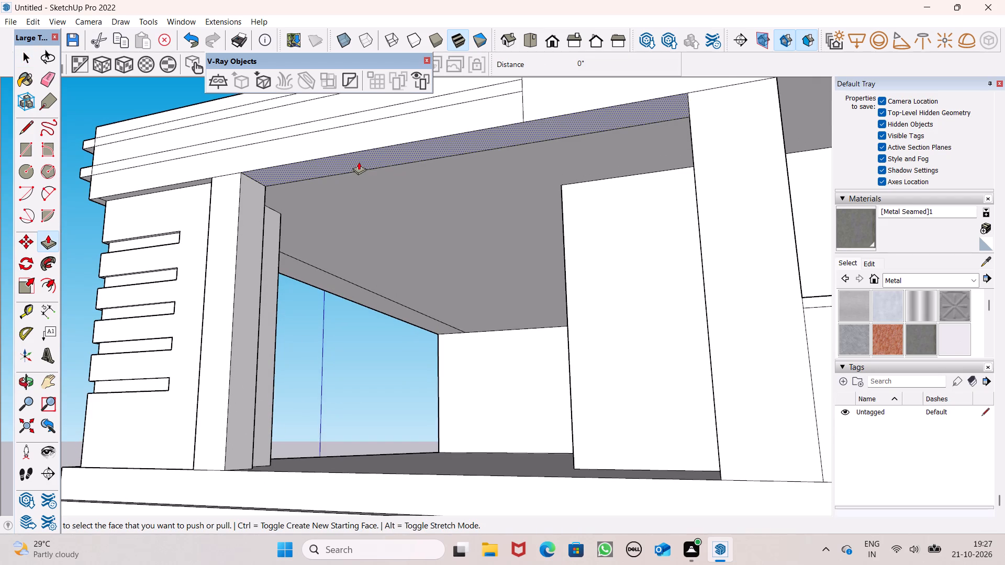
drag(359, 160, 363, 188)
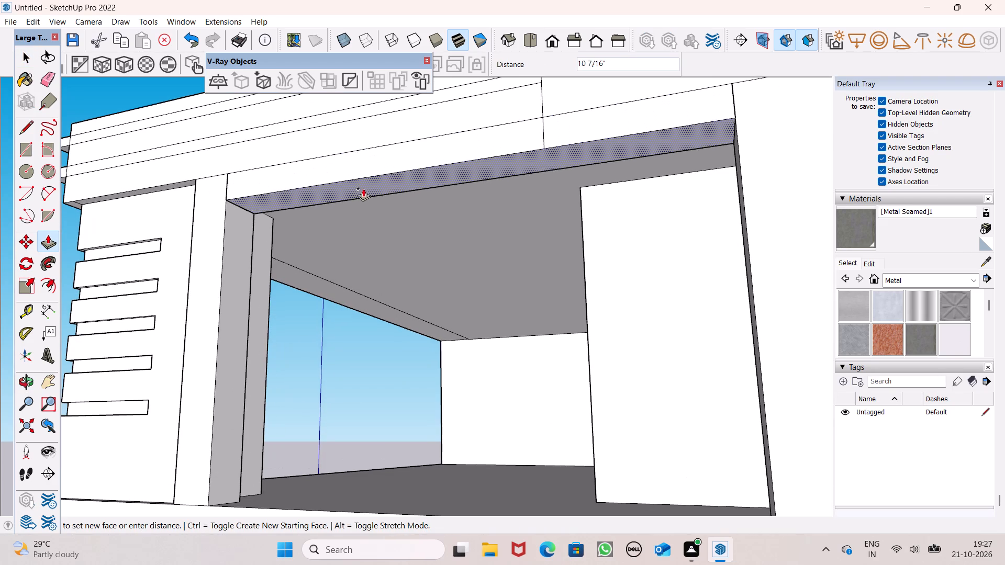
drag(363, 188, 363, 199)
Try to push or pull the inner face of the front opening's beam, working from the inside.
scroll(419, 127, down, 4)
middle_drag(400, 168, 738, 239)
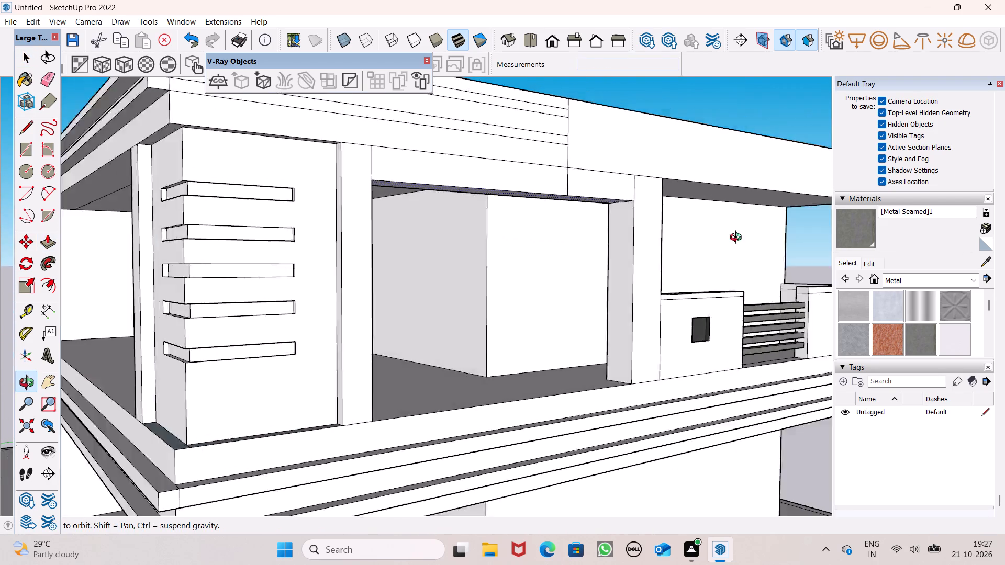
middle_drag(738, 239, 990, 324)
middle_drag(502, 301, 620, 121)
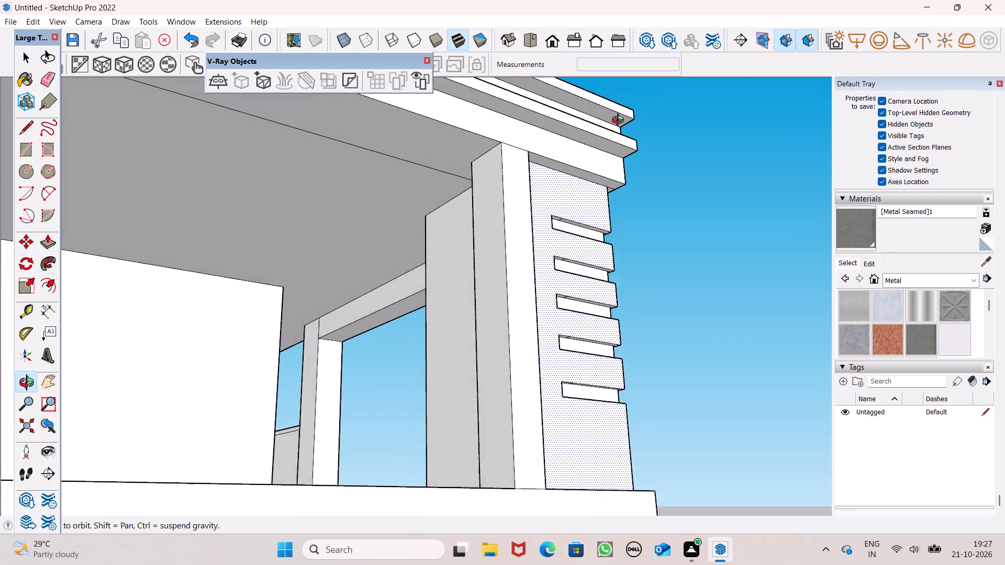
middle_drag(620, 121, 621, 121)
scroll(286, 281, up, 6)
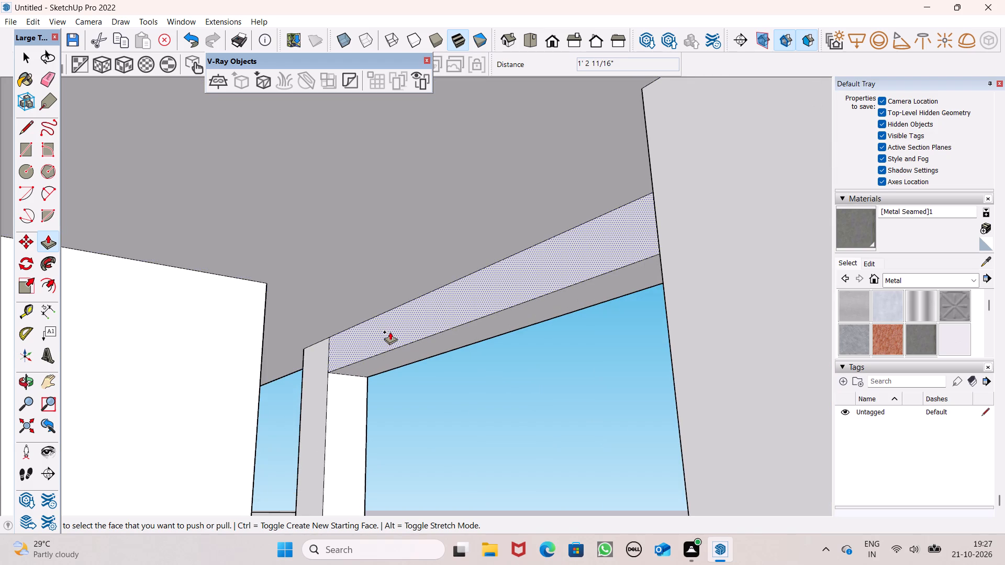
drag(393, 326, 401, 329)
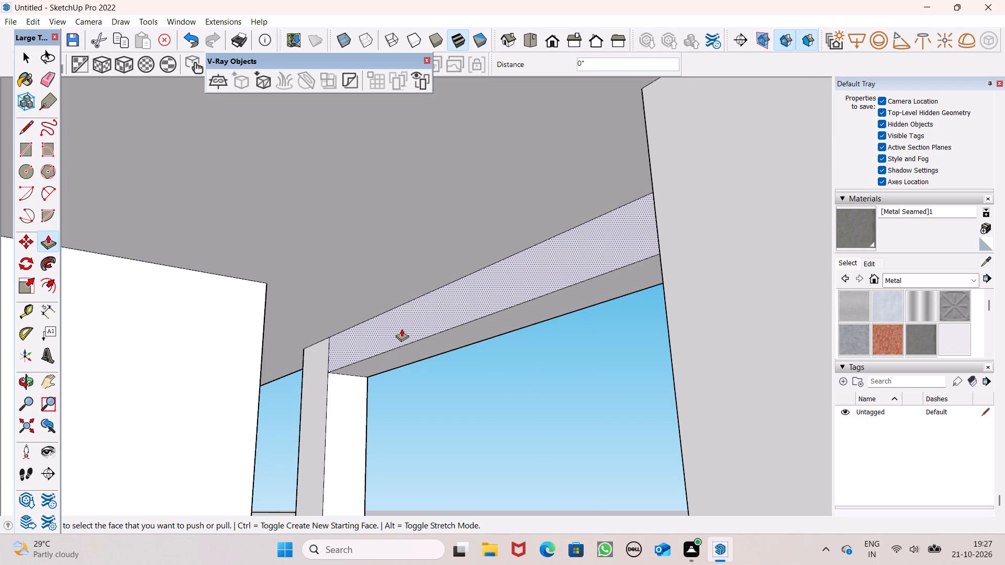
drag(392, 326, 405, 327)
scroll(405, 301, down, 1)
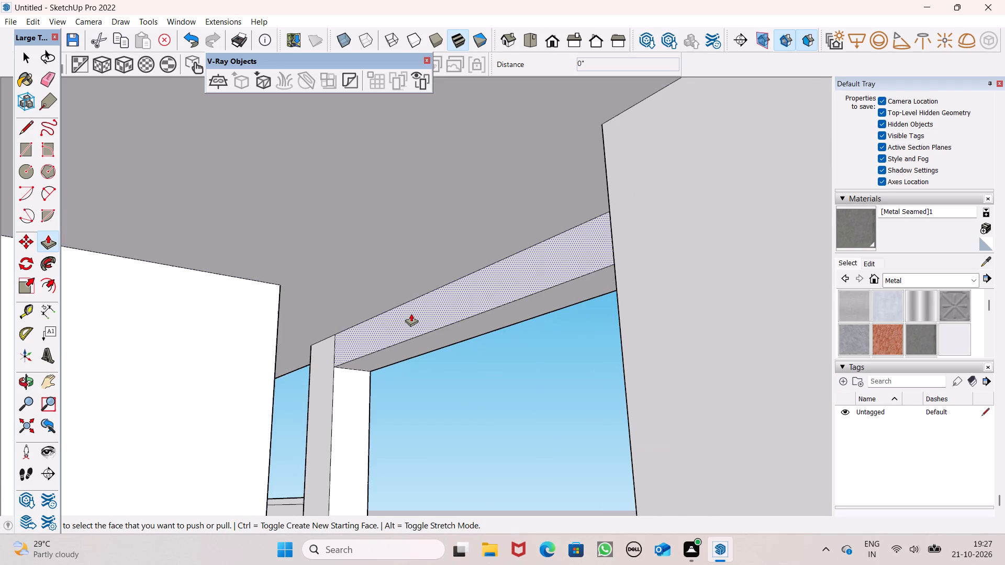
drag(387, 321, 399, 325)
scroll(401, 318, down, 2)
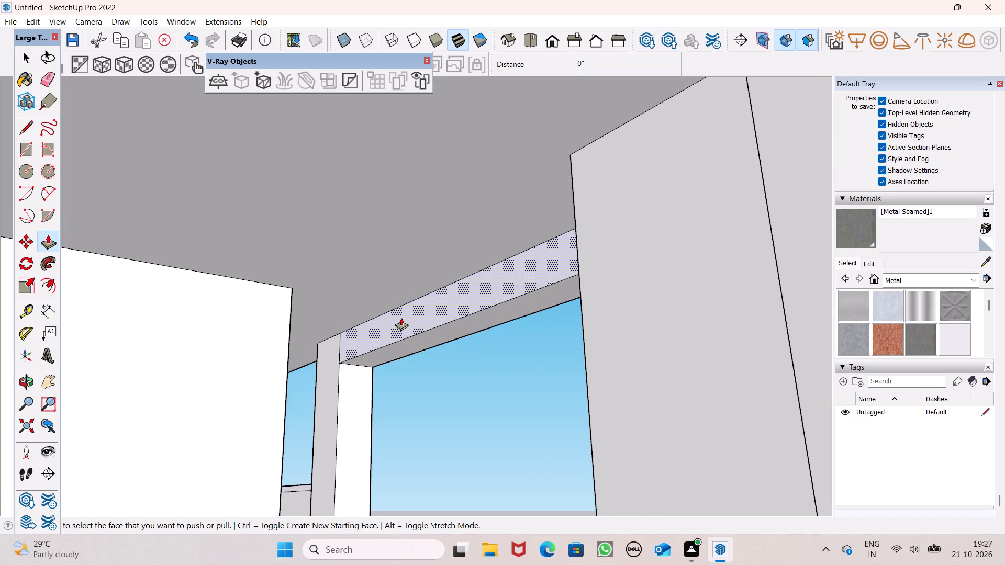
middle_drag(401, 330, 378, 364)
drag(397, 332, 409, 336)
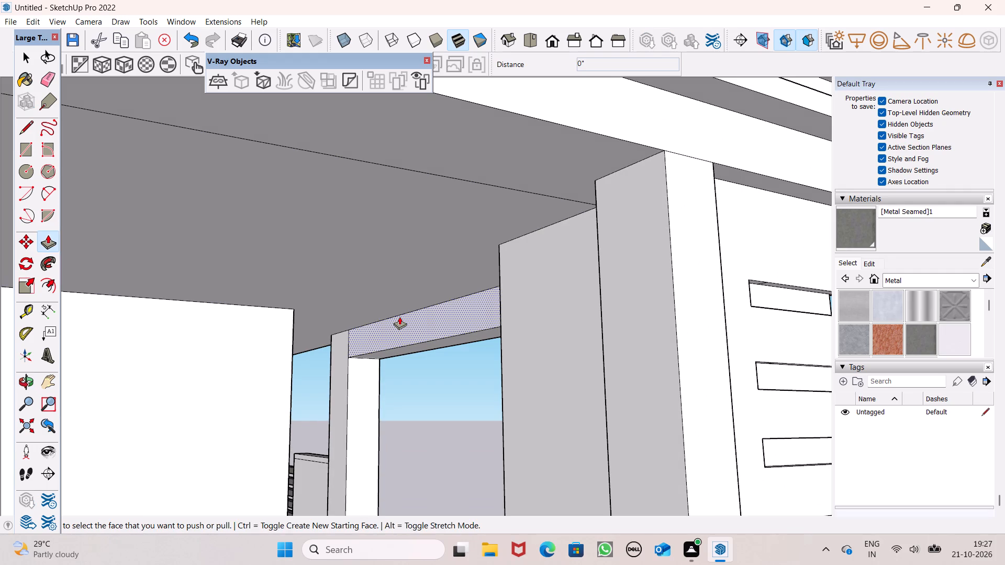
Push the front beam's outer face beneath the strip-banded fascia inward about 3 7/16".
scroll(399, 317, down, 3)
middle_drag(404, 321, 170, 388)
middle_drag(330, 381, 185, 417)
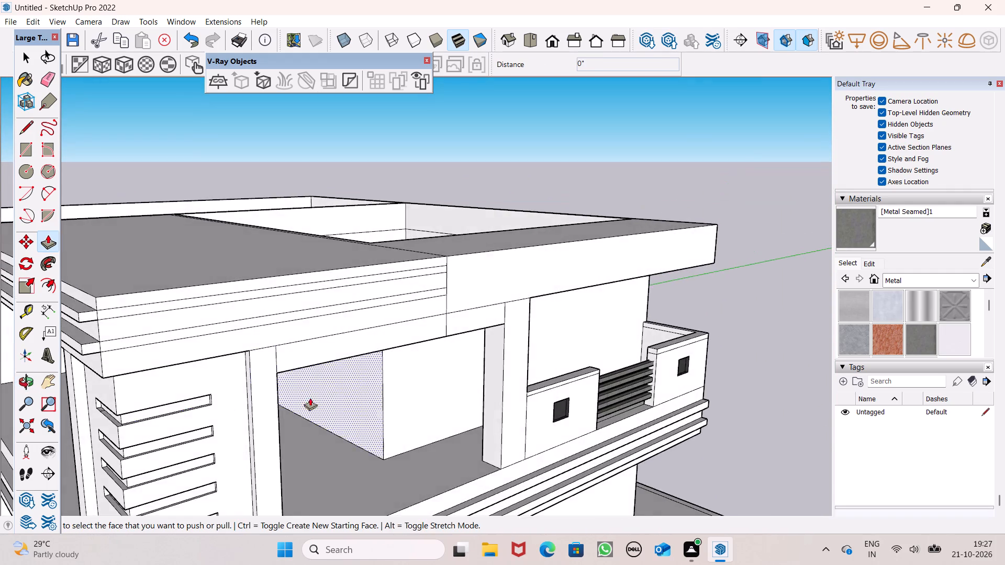
scroll(338, 388, up, 5)
drag(321, 327, 314, 326)
Push the remaining section of the front beam's outer face, next to the pillar, back in line with the recessed part.
scroll(337, 330, down, 3)
middle_drag(339, 335, 249, 284)
scroll(249, 286, up, 1)
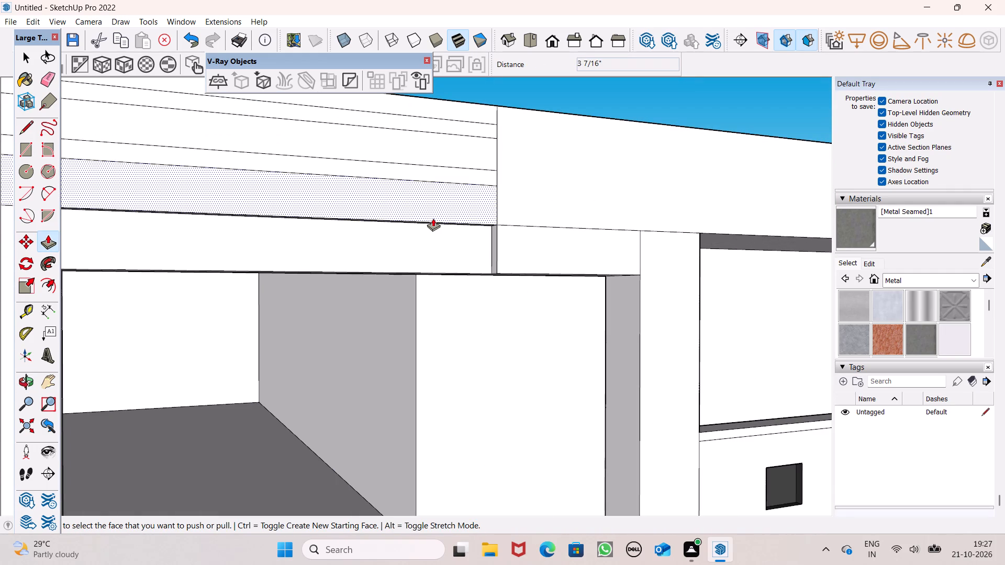
scroll(433, 218, down, 1)
middle_drag(516, 241, 512, 255)
scroll(524, 188, down, 5)
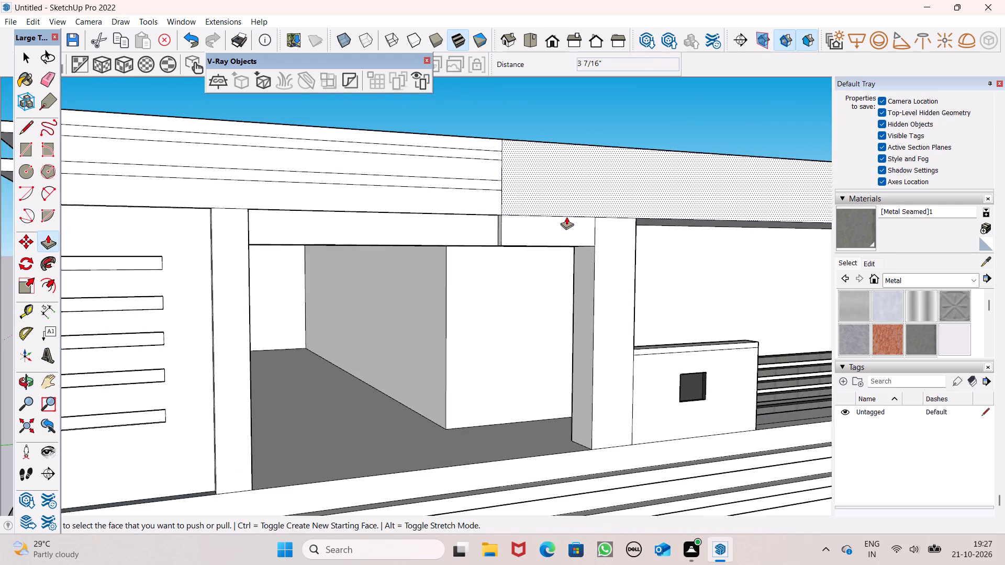
scroll(568, 223, up, 6)
middle_click(568, 224)
drag(451, 235, 415, 244)
Erase the vertical dividing edge between the two sections of the front beam's outer face.
middle_drag(474, 255, 392, 281)
click(40, 89)
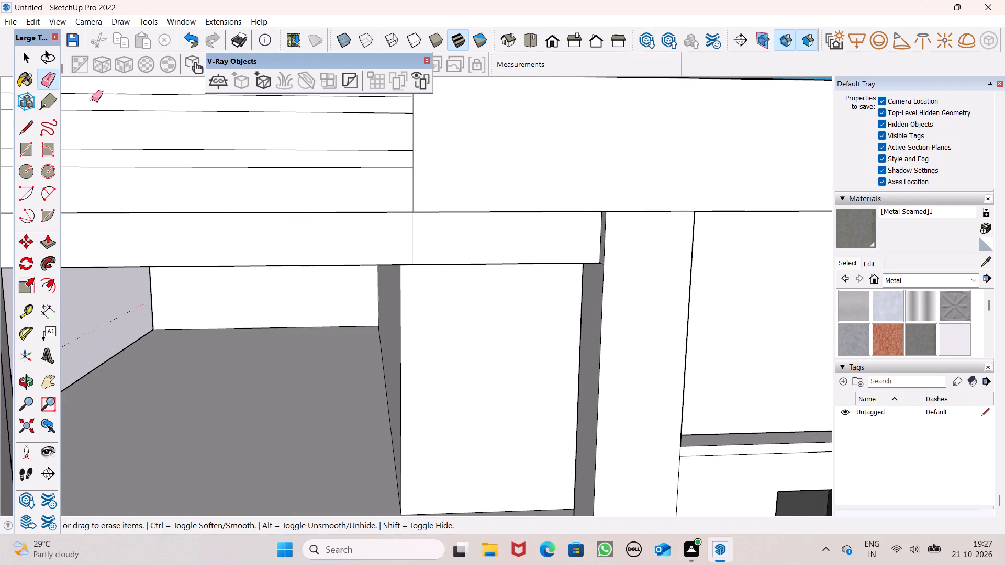
drag(408, 239, 420, 236)
Extrude the underside strip above the side opening downward into a beam and recess its outer face about 10 1/4".
scroll(740, 102, down, 6)
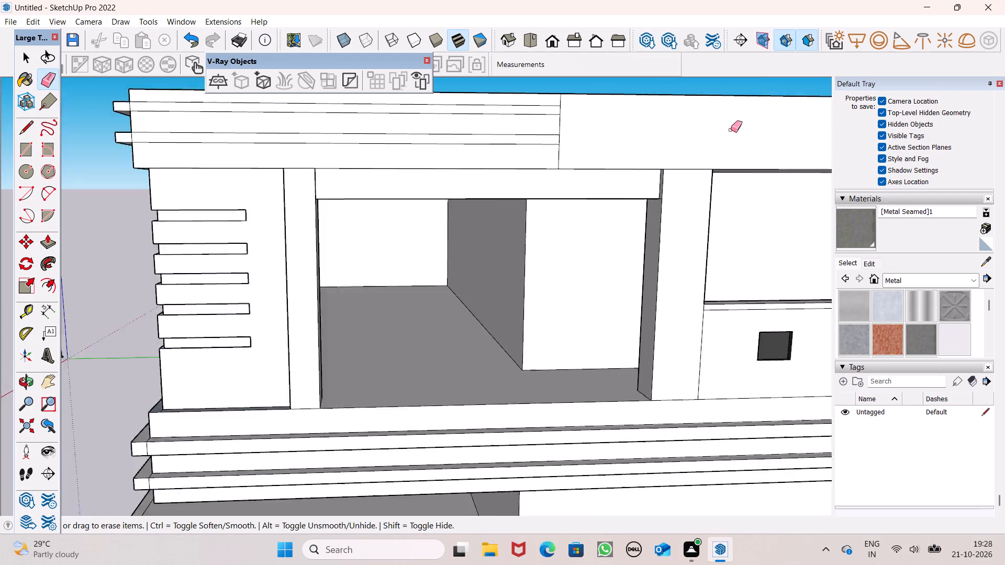
scroll(731, 130, down, 2)
middle_drag(648, 197, 573, 100)
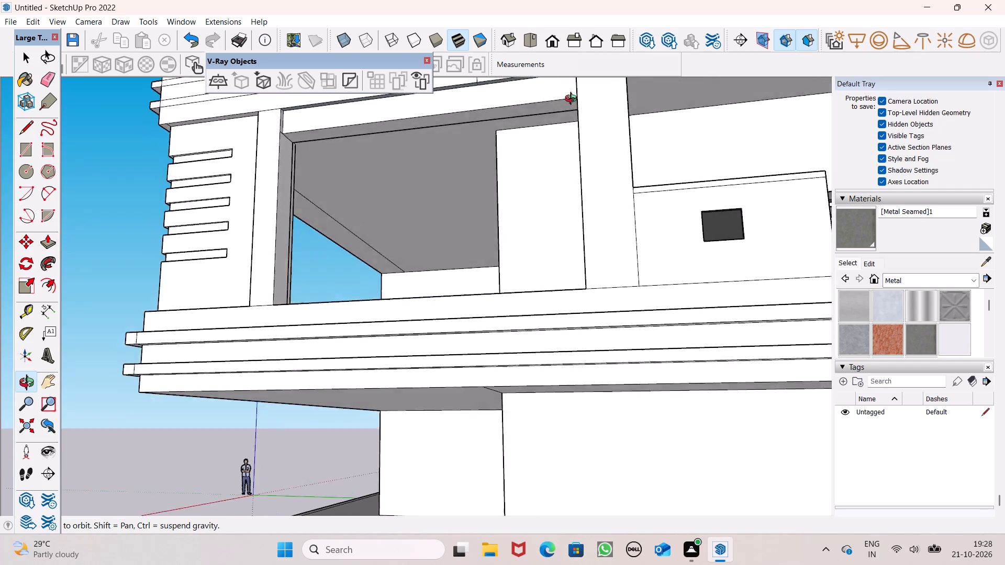
middle_drag(573, 100, 969, 100)
scroll(726, 189, down, 2)
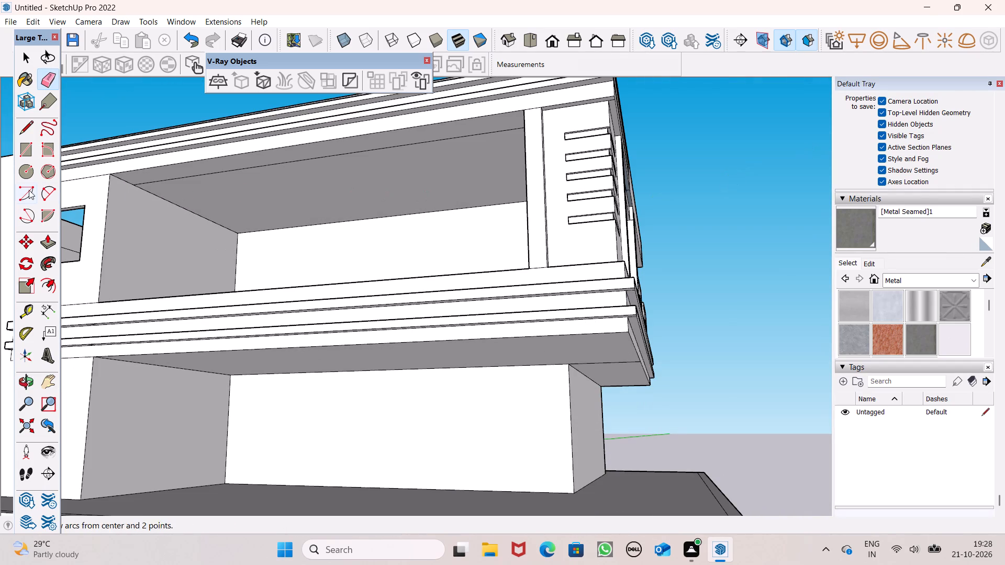
click(44, 241)
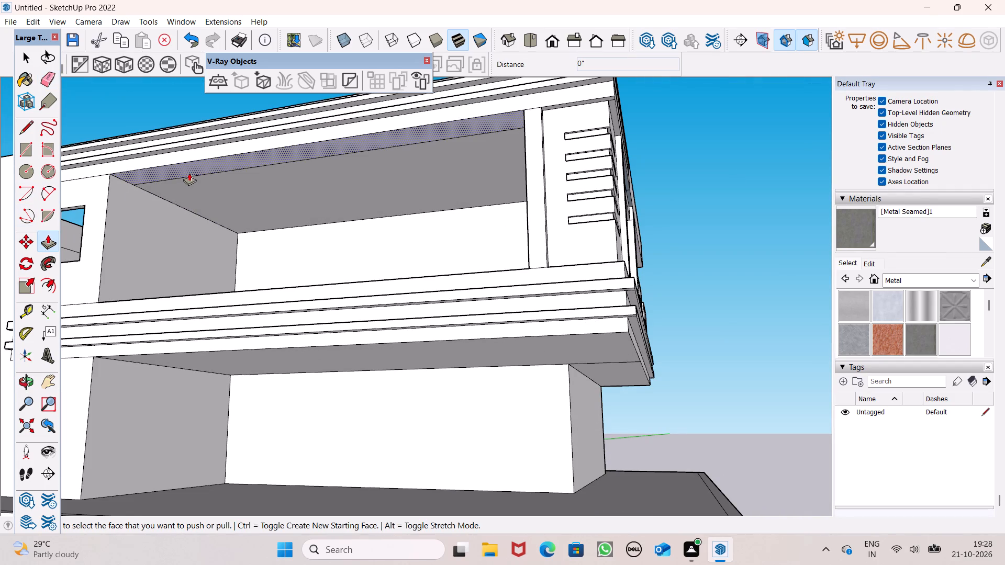
drag(189, 169, 195, 195)
drag(220, 175, 228, 177)
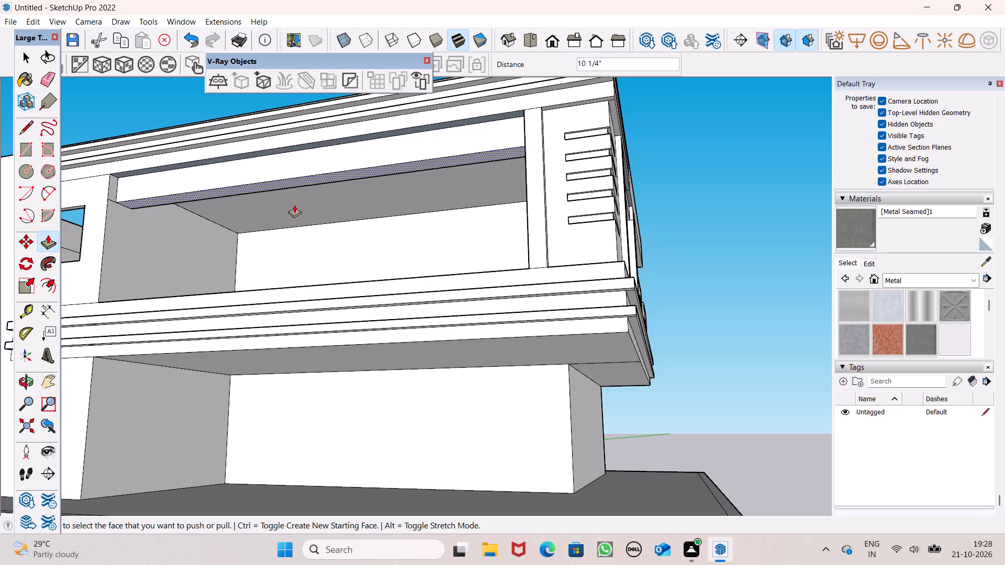
Push the inner face of the side opening's beam outward about 8 7/8" to thin the beam.
middle_drag(299, 217, 0, 250)
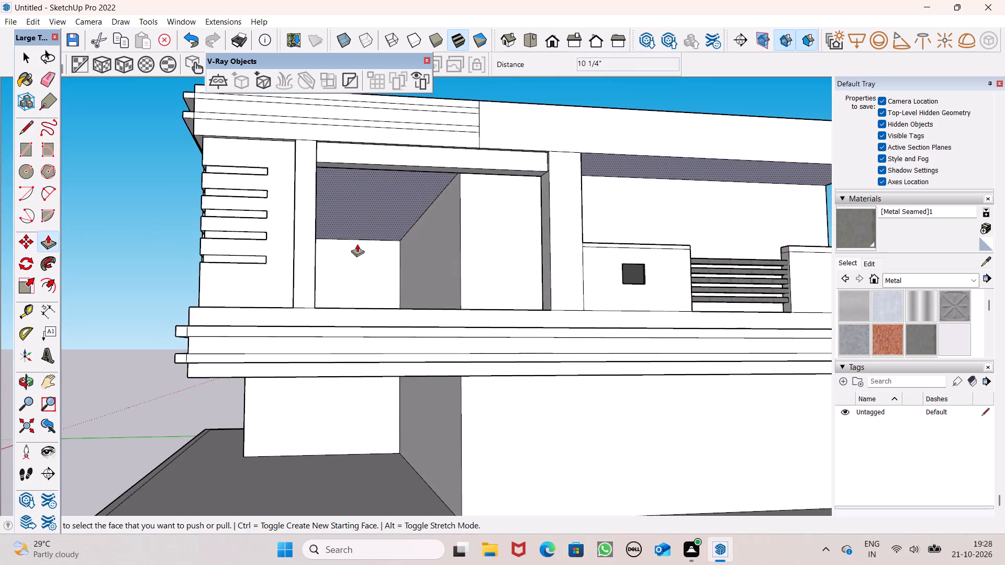
middle_drag(273, 240, 79, 238)
scroll(251, 197, up, 7)
drag(382, 223, 378, 228)
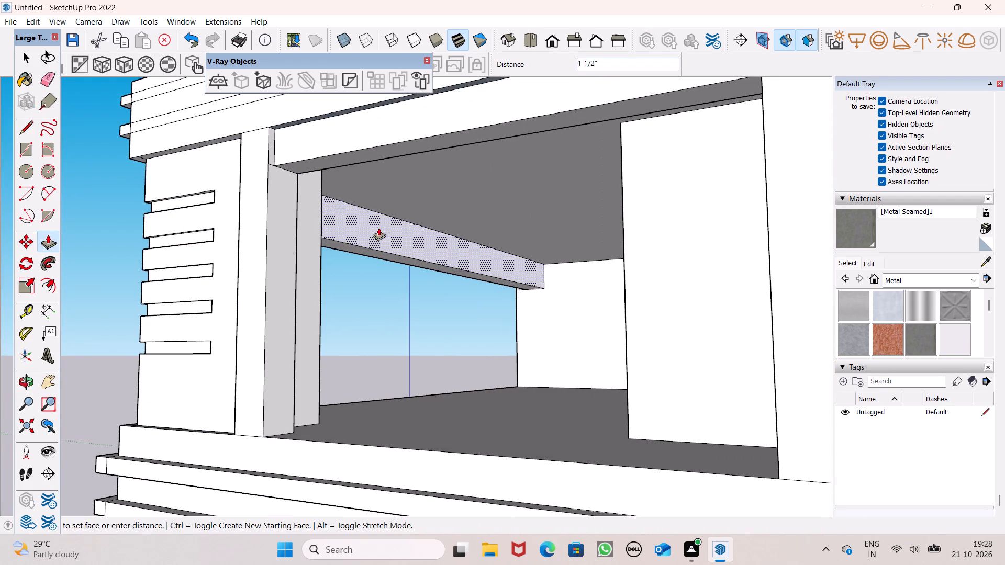
drag(378, 228, 371, 230)
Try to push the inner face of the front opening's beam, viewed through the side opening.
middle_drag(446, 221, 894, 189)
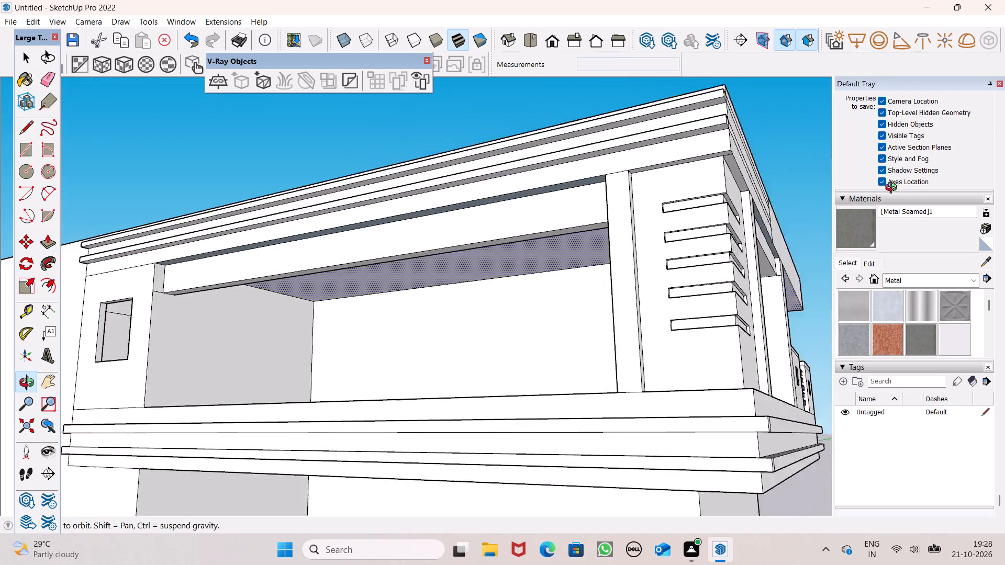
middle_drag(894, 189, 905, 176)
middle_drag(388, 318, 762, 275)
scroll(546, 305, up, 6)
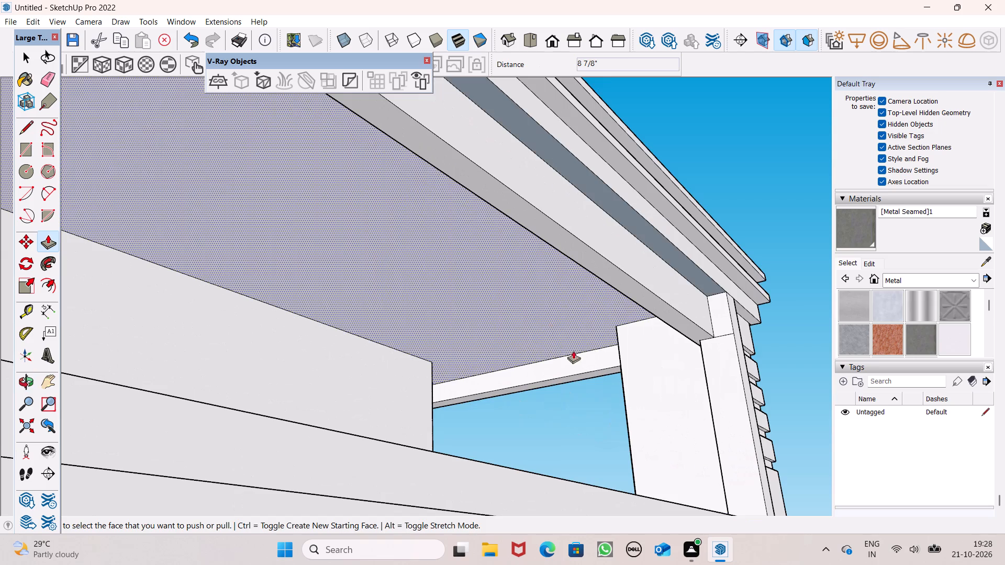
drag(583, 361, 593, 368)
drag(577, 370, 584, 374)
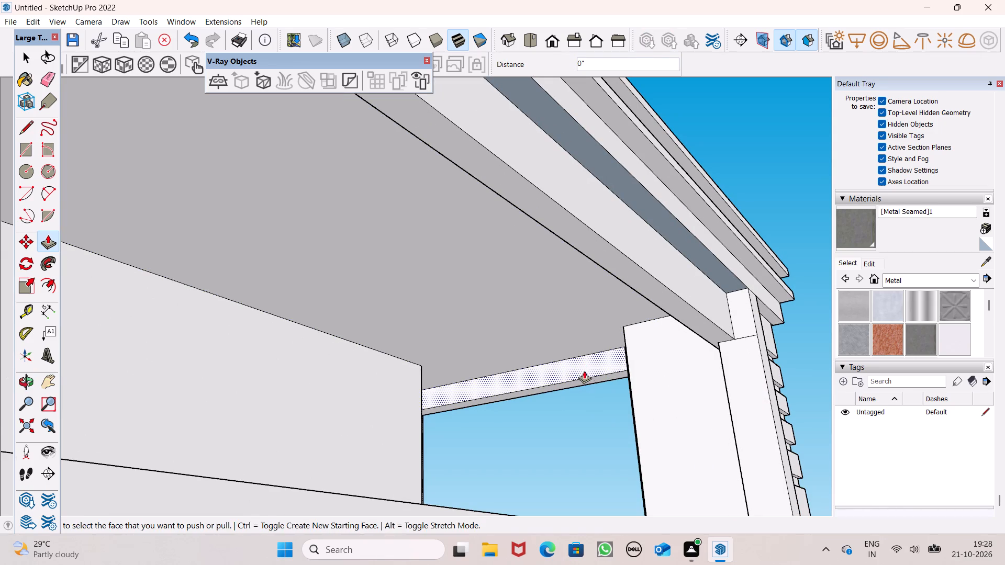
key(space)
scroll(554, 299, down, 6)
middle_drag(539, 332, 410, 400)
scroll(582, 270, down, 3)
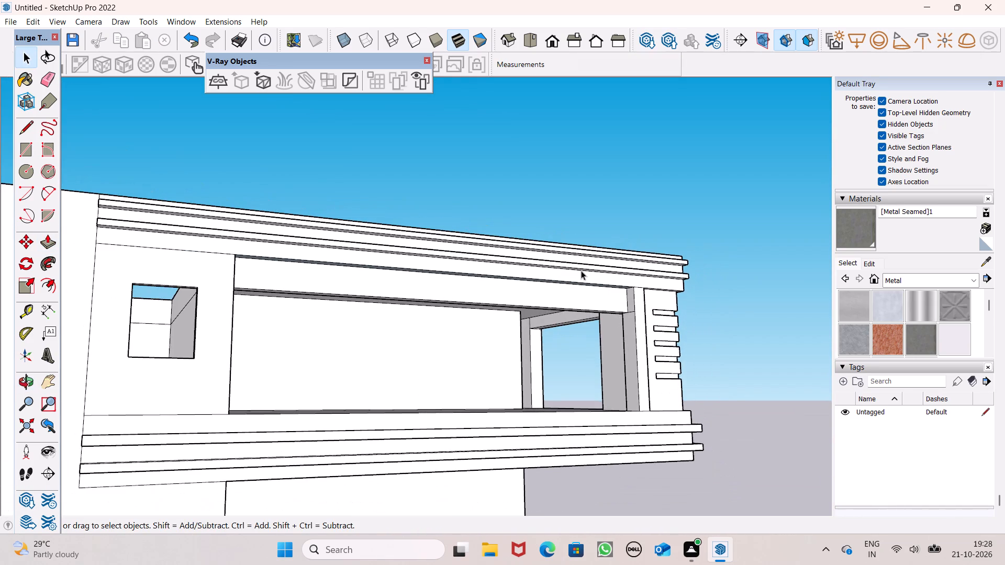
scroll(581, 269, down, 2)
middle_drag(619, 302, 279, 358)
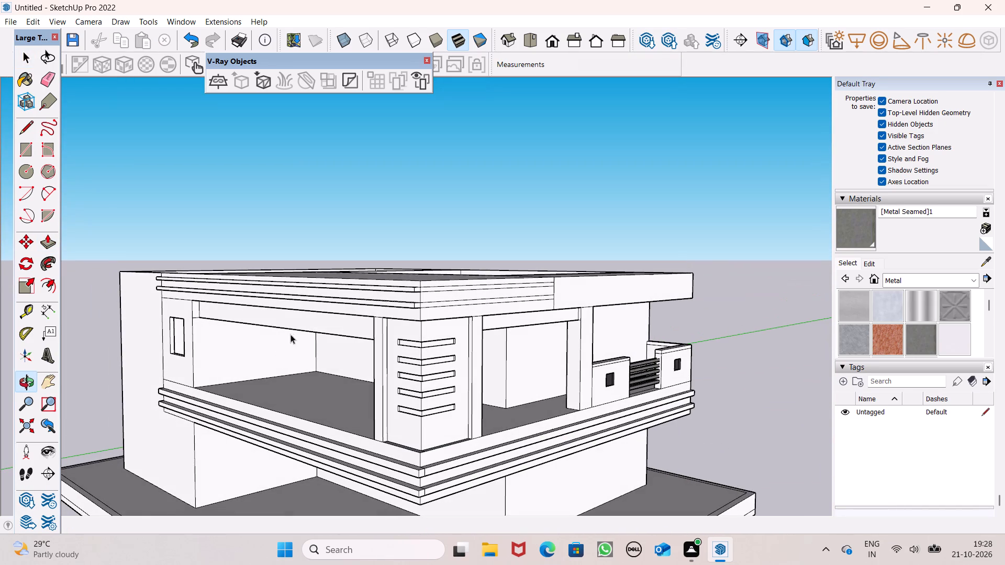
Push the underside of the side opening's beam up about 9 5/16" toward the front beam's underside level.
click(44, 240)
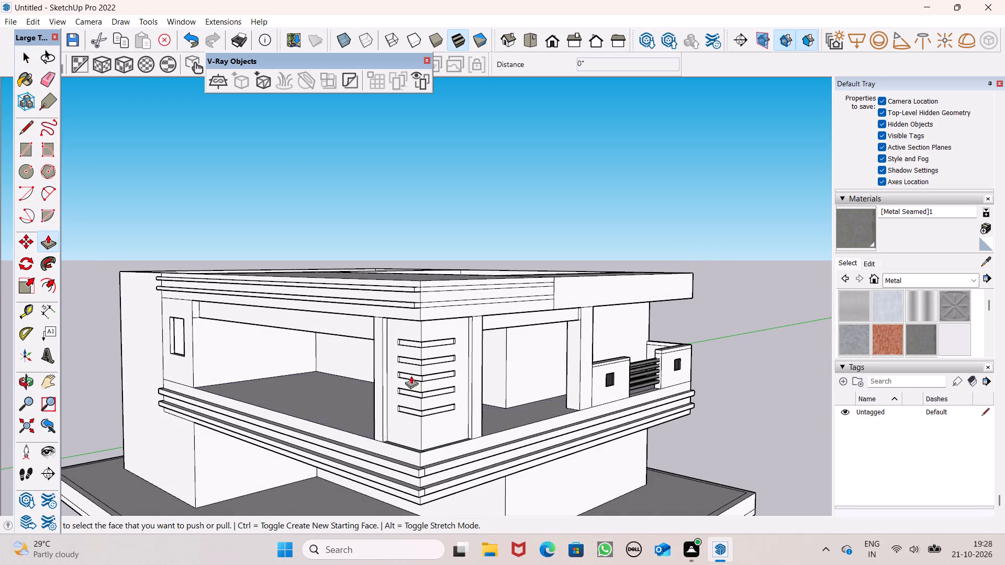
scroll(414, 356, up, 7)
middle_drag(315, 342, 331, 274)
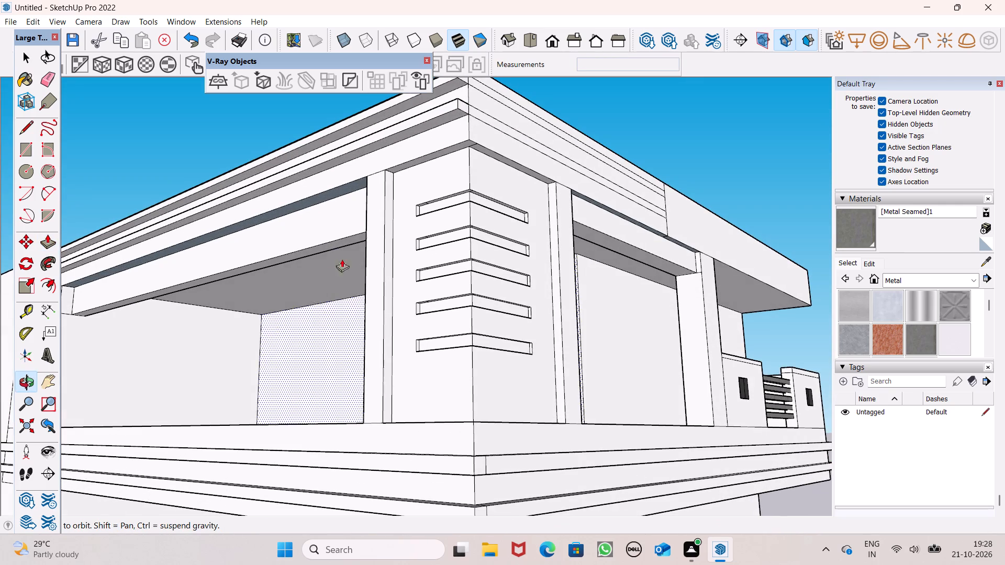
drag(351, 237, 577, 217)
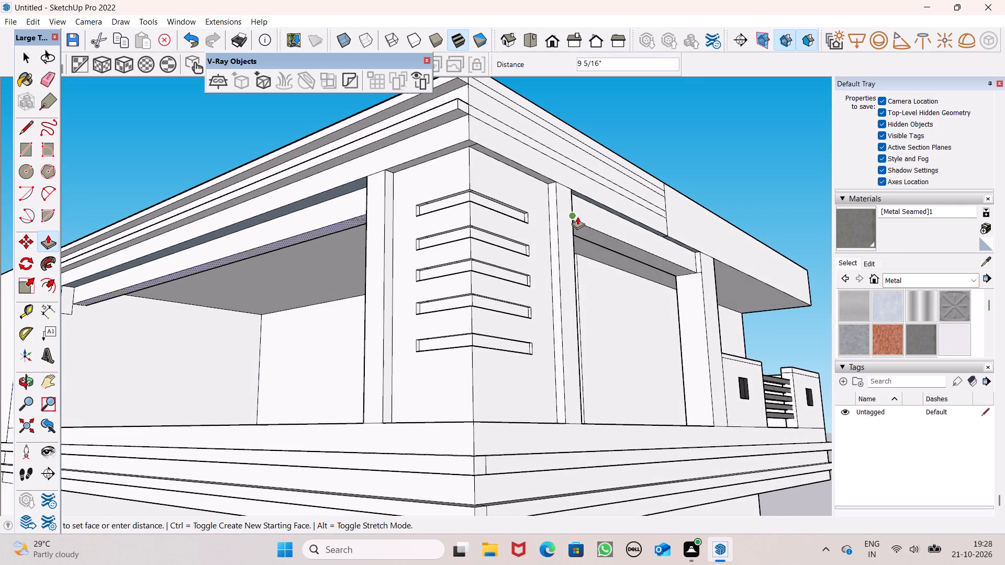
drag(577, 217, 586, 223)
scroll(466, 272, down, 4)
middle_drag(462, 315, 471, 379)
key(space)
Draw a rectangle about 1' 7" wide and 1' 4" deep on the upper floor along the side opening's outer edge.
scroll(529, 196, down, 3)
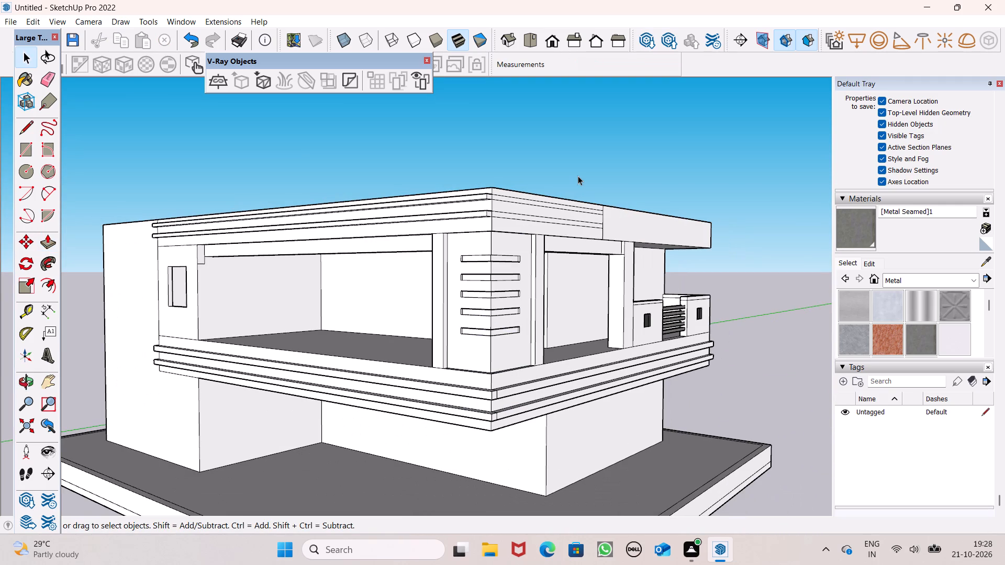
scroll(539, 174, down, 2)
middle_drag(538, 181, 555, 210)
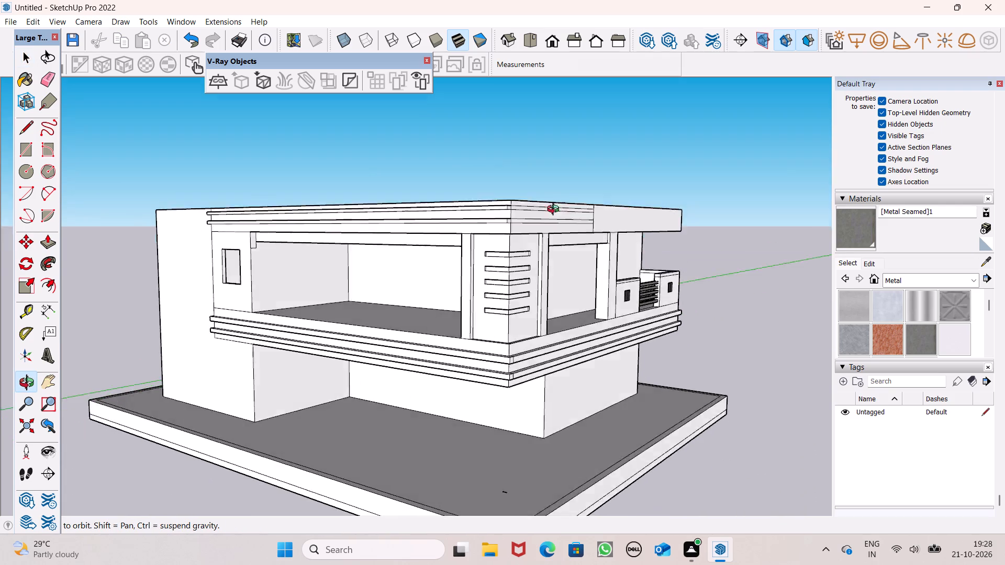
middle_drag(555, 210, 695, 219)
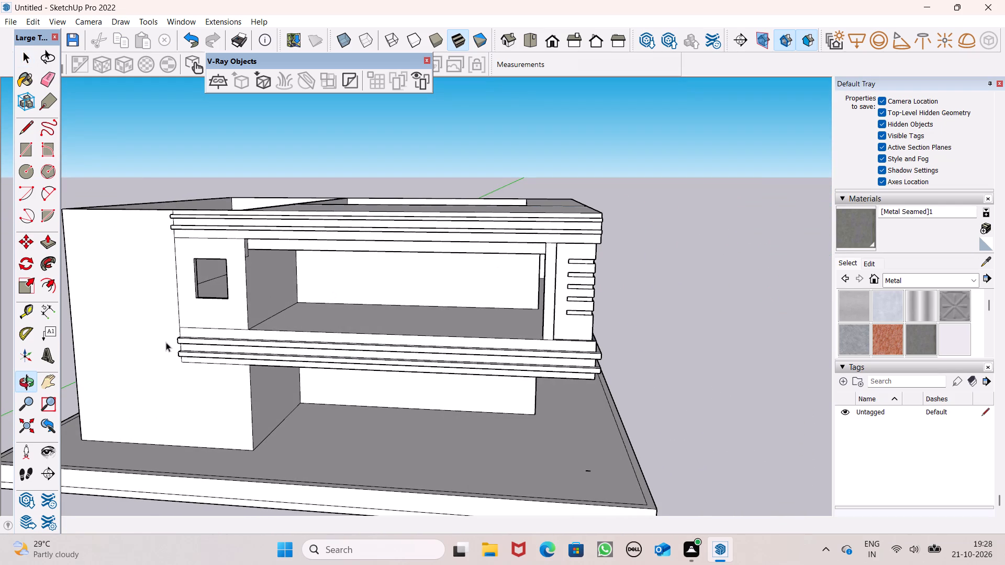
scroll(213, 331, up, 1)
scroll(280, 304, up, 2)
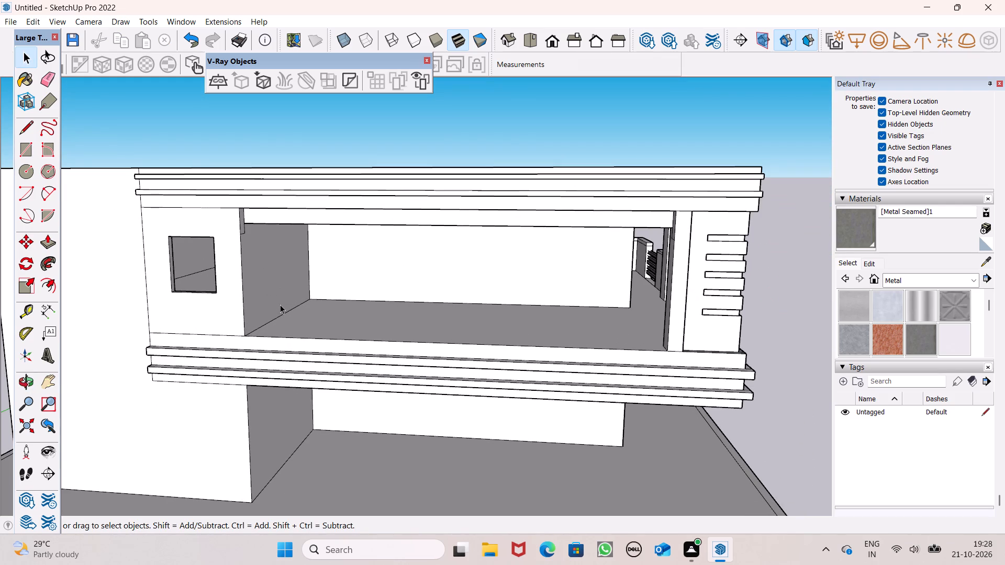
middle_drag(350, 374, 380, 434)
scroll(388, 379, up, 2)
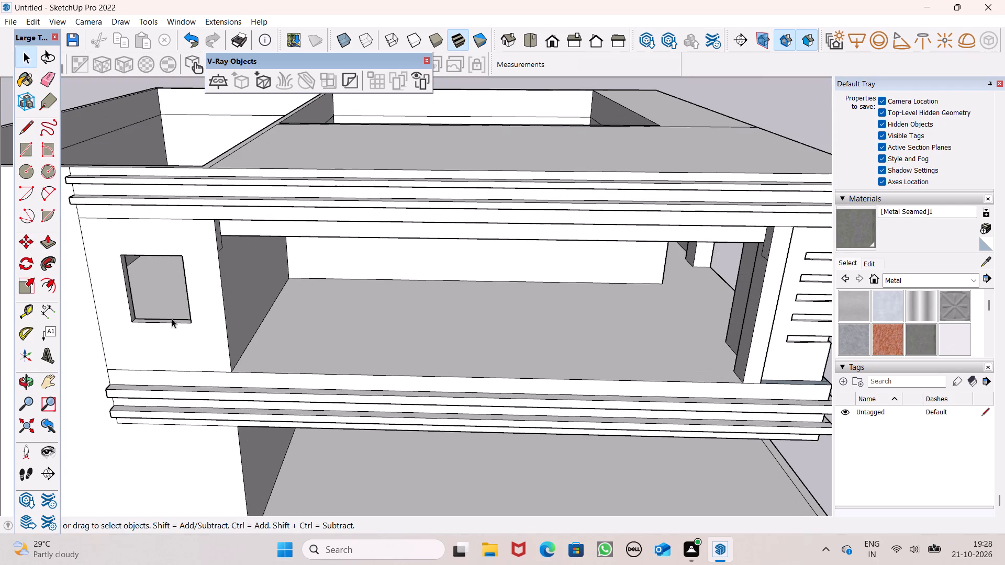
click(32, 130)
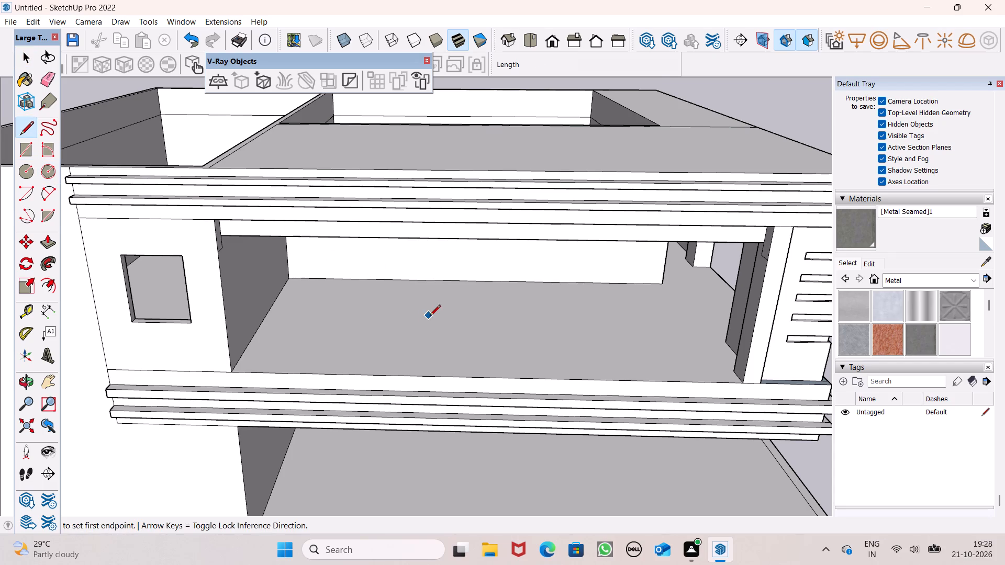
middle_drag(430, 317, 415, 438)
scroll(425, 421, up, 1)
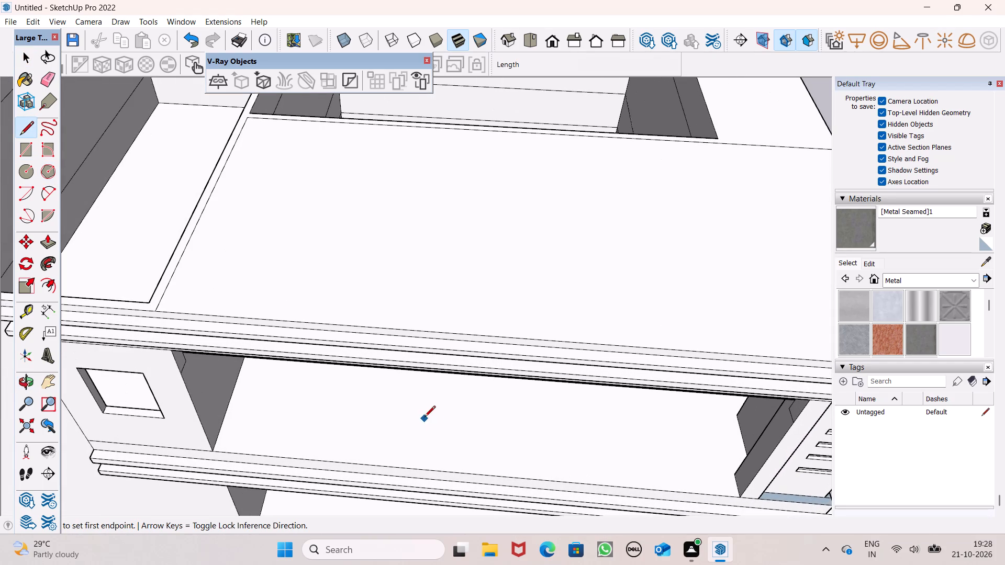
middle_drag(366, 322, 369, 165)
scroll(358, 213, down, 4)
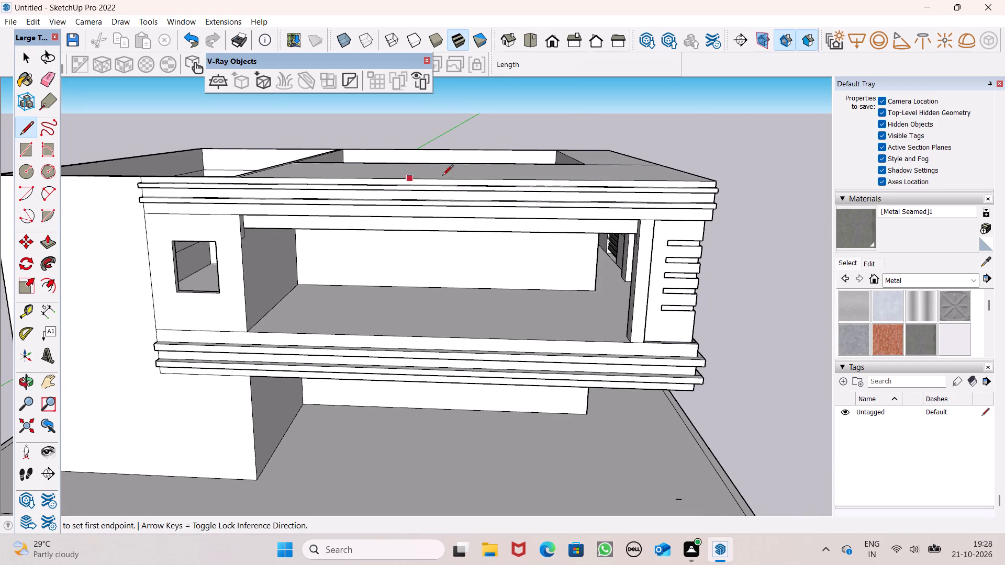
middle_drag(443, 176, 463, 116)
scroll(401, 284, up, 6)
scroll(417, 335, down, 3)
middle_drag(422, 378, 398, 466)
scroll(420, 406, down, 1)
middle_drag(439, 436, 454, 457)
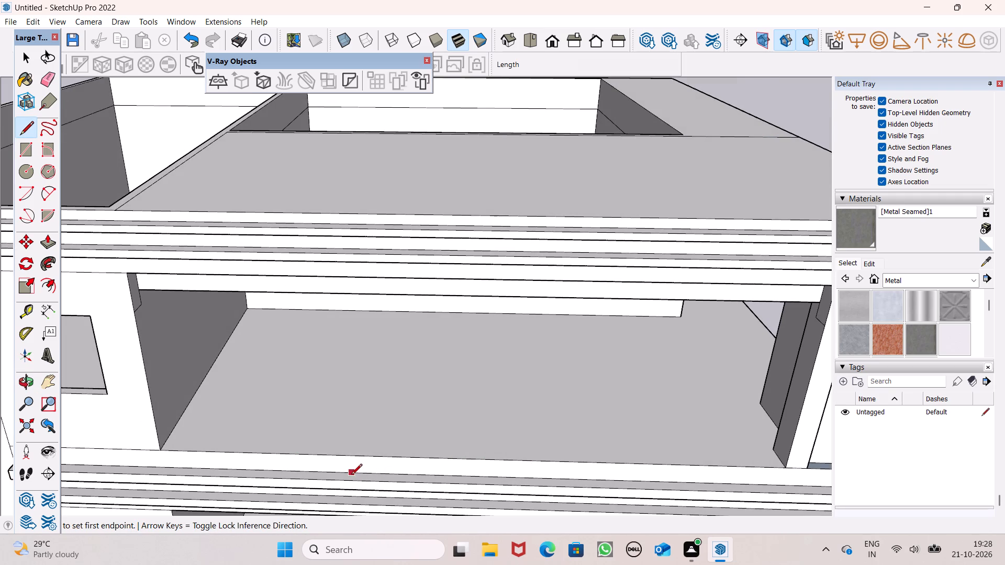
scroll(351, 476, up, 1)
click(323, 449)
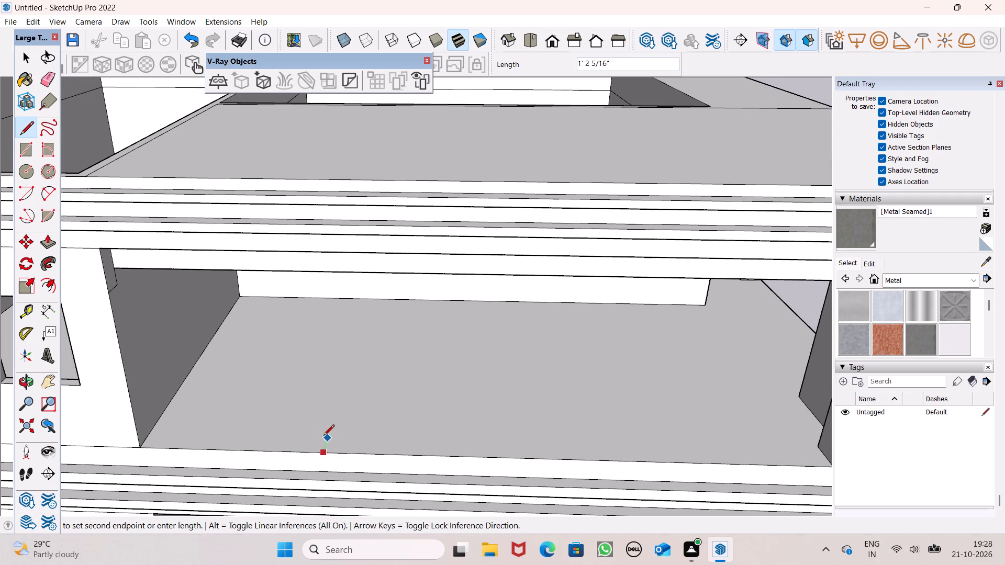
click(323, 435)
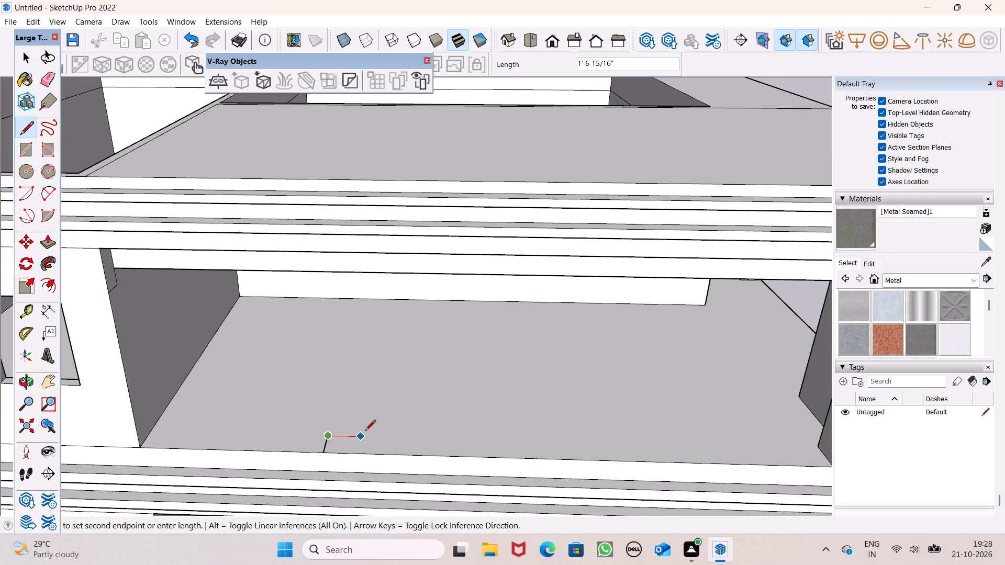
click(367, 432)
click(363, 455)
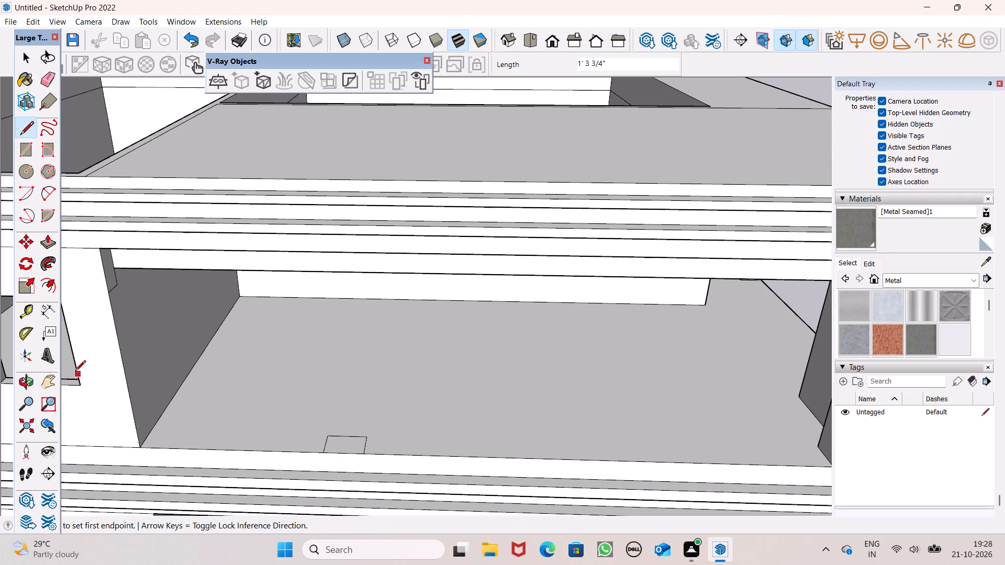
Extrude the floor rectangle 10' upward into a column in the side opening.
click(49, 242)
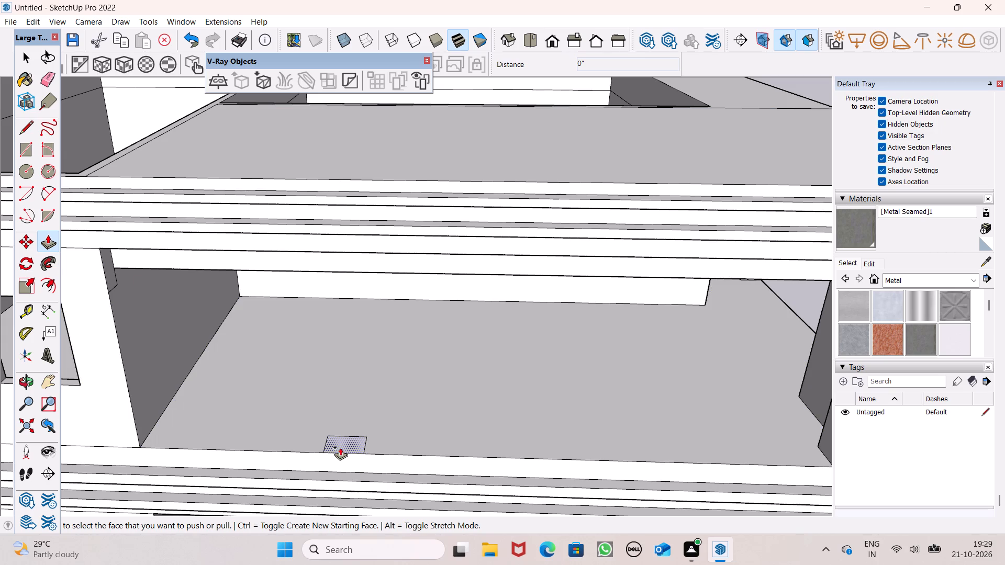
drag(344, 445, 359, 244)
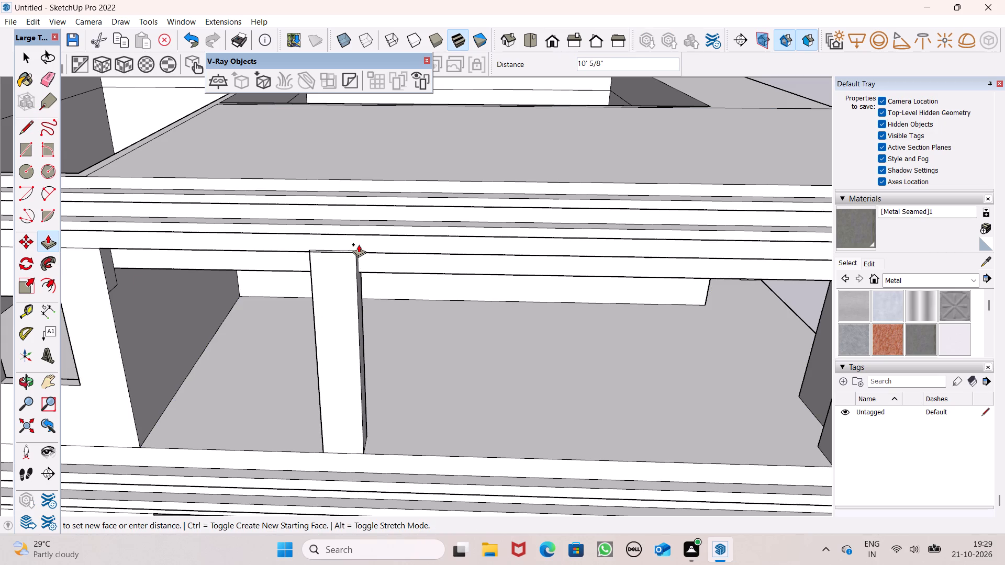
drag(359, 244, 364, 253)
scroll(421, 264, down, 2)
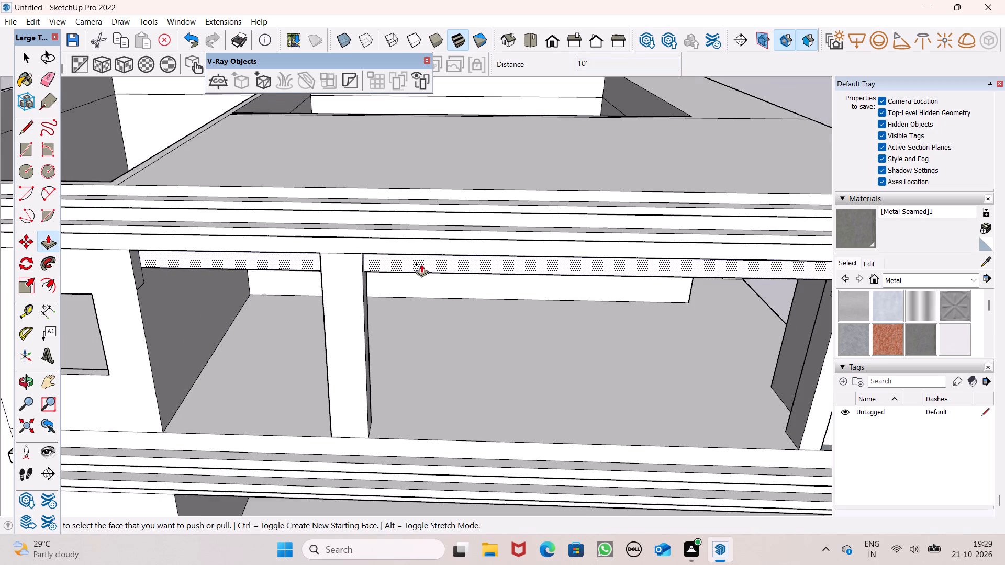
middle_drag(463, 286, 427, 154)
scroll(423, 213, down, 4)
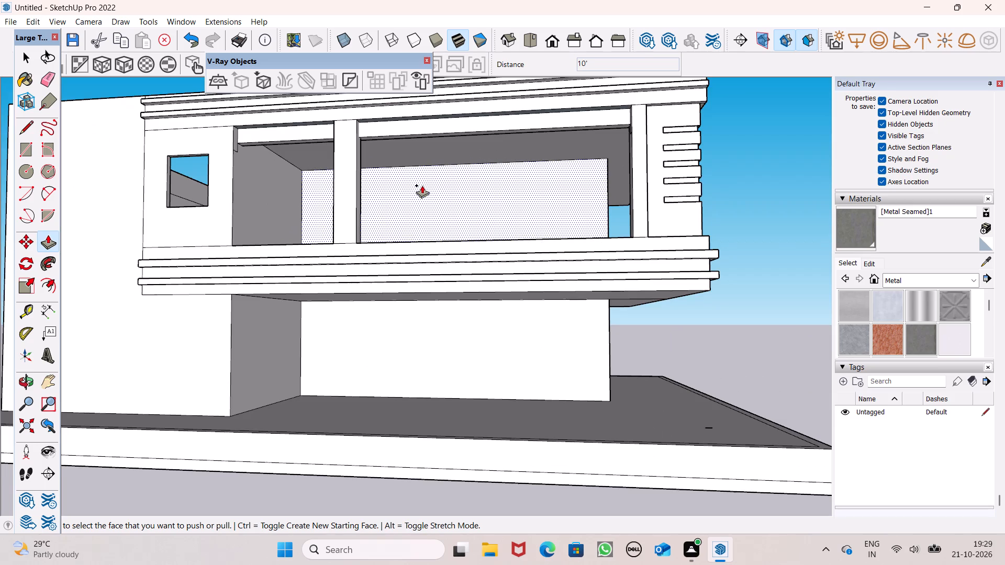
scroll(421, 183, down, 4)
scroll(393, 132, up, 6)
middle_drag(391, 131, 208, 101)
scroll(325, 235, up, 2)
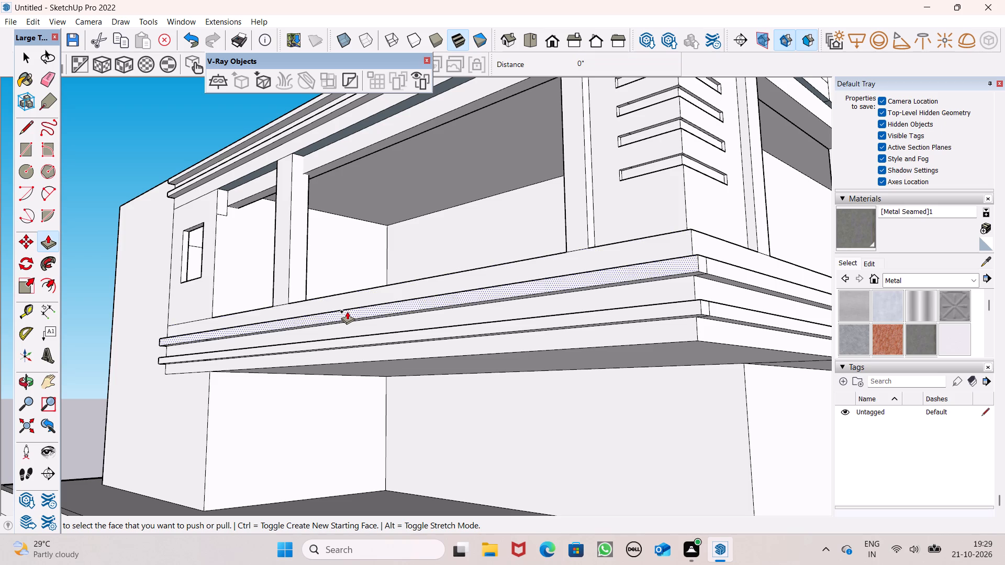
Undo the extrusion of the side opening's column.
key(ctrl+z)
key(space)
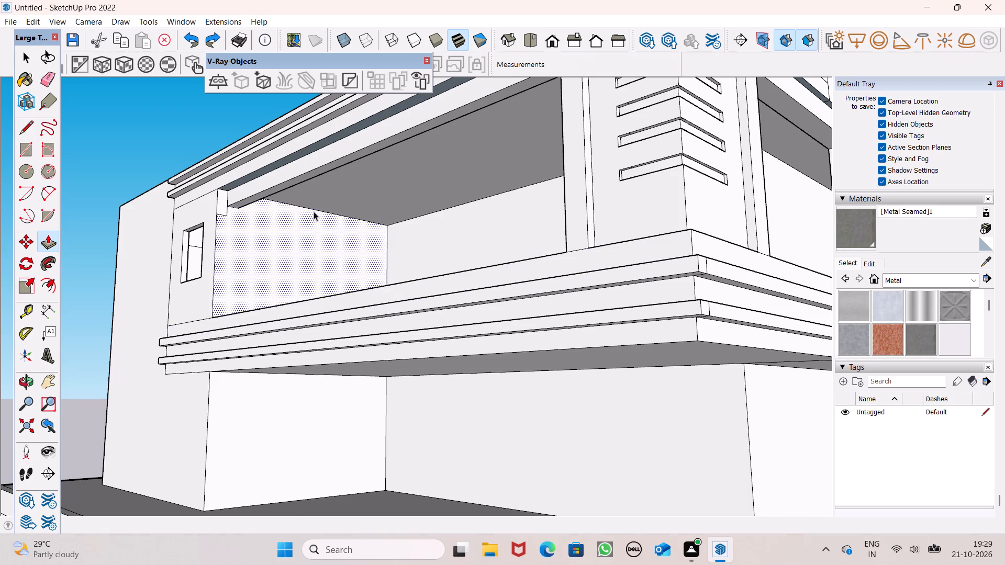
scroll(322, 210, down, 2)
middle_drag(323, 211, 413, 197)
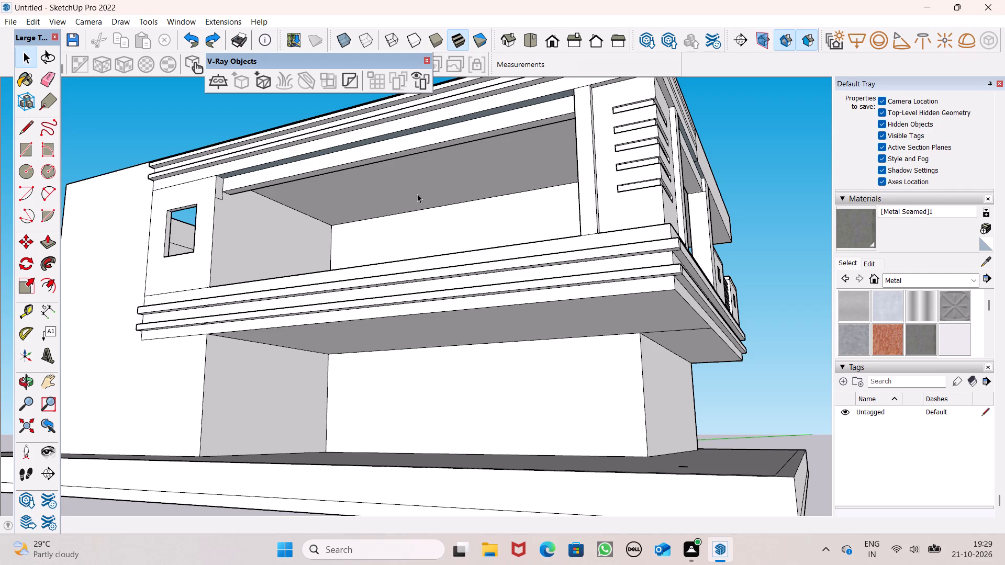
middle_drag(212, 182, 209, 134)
Undo the column outline and the side opening's beam edits back to the flat strip on the ceiling underside.
key(ctrl+z)
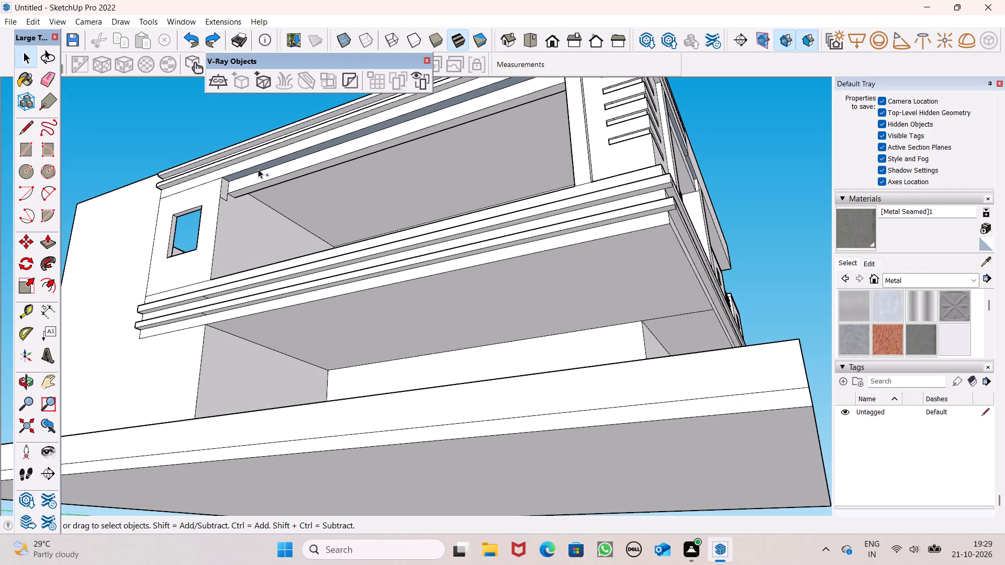
key(ctrl+z)
key(ctrl+z)
key(ctrl+z)
key(ctrl+z)
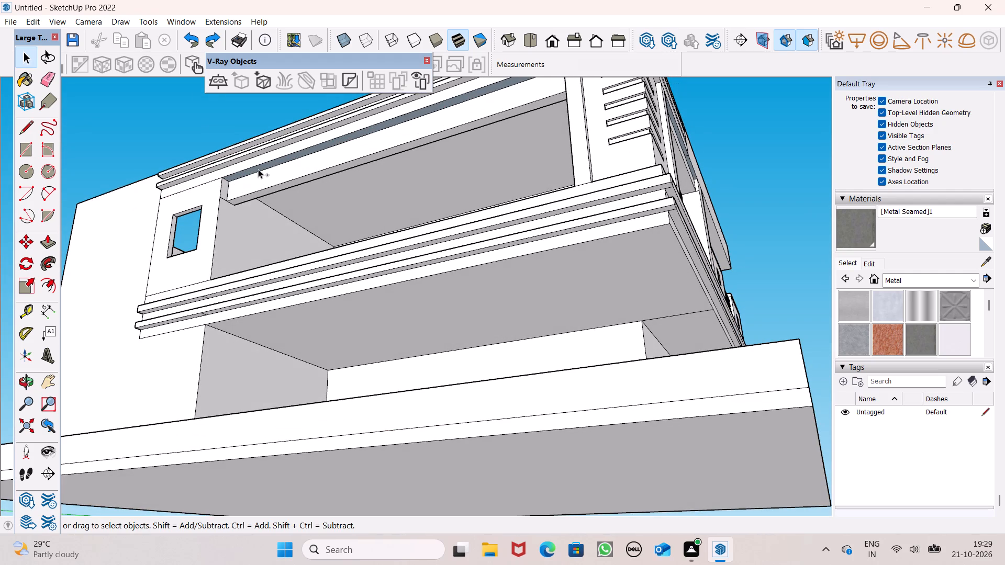
key(ctrl+z)
key(ctrl+z)
key(ctrl+z)
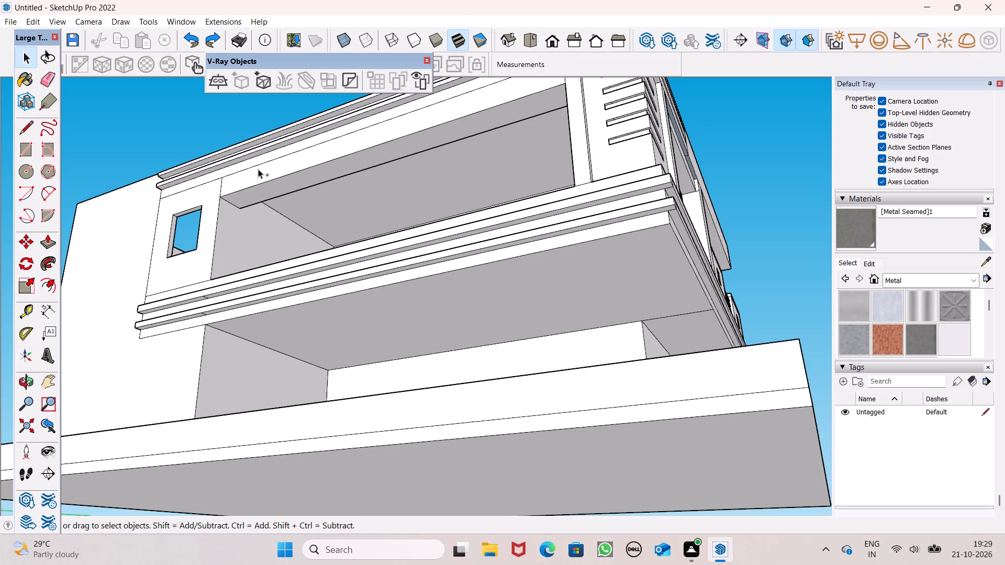
key(ctrl+z)
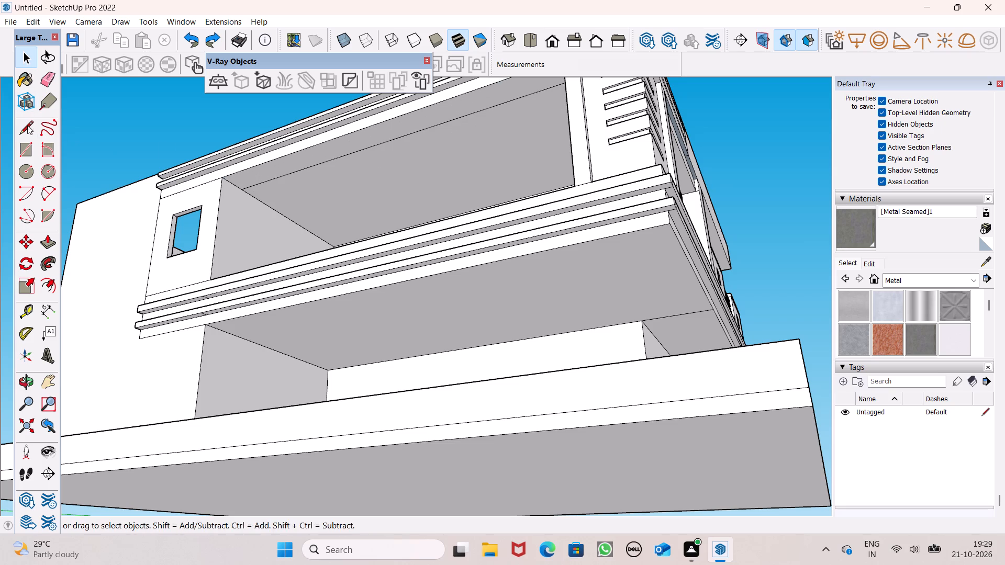
Draw a dividing line about 2' 6" long across the underside strip above the side opening, partway from the window wall.
click(27, 125)
middle_drag(220, 139, 225, 138)
scroll(265, 171, up, 2)
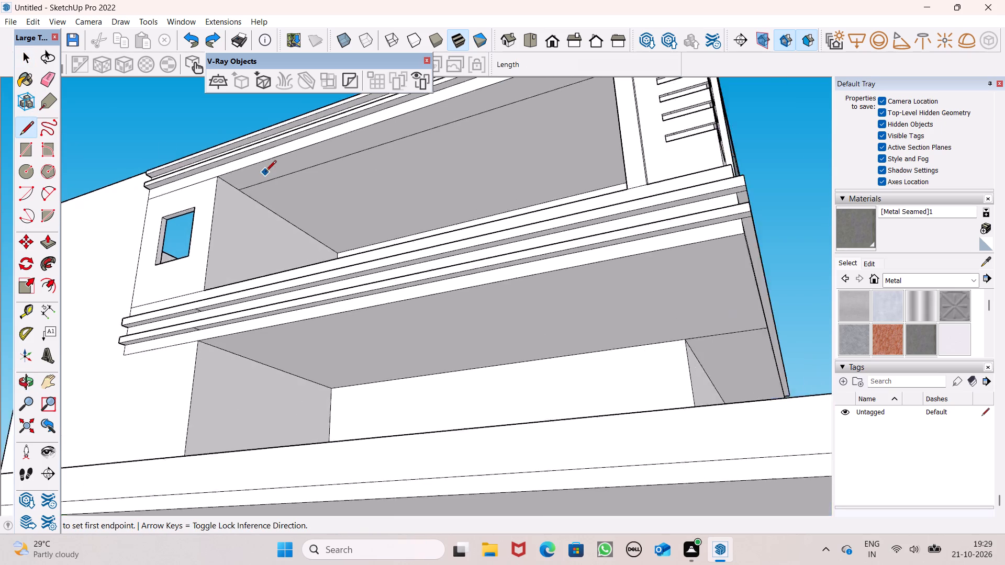
scroll(265, 172, up, 5)
scroll(364, 159, down, 1)
middle_drag(378, 163, 465, 160)
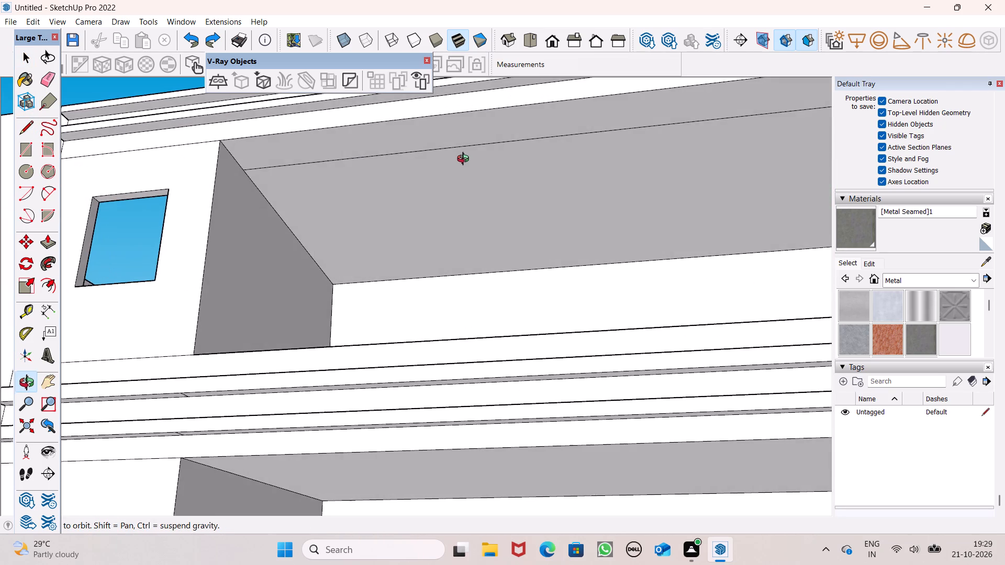
middle_drag(465, 160, 465, 157)
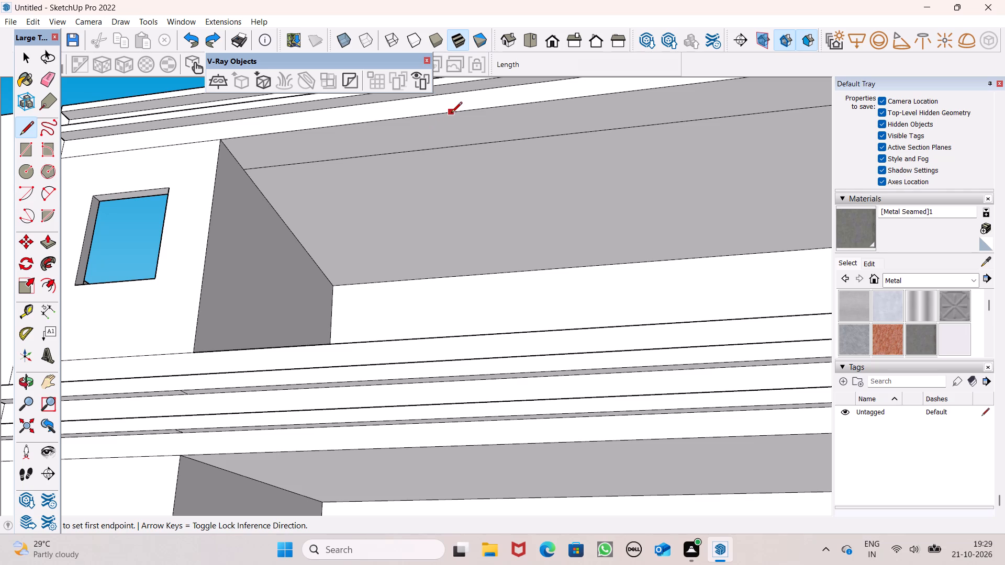
click(451, 113)
click(453, 145)
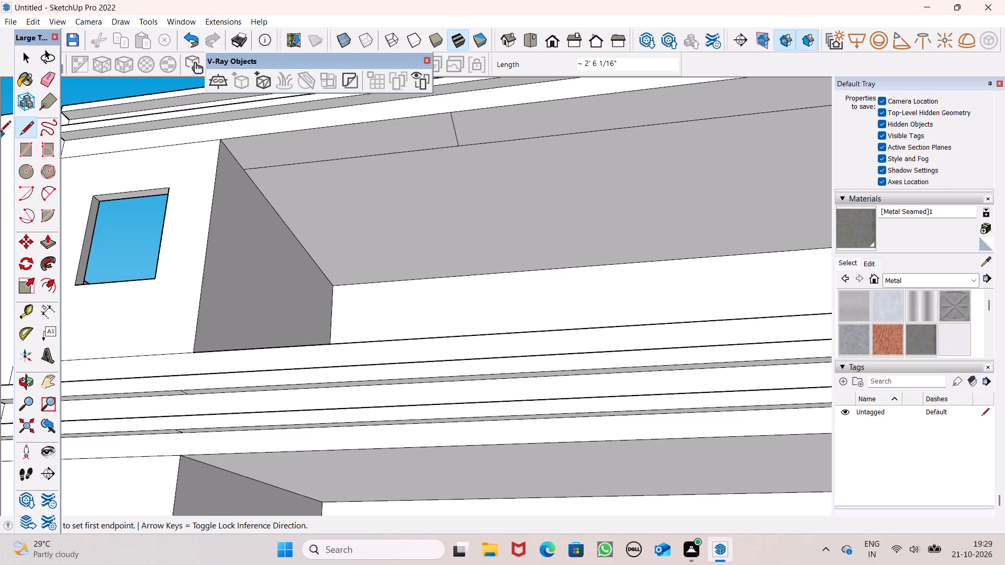
Erase the strip's inner edge between the dividing line and the window wall.
click(43, 81)
click(339, 164)
click(339, 156)
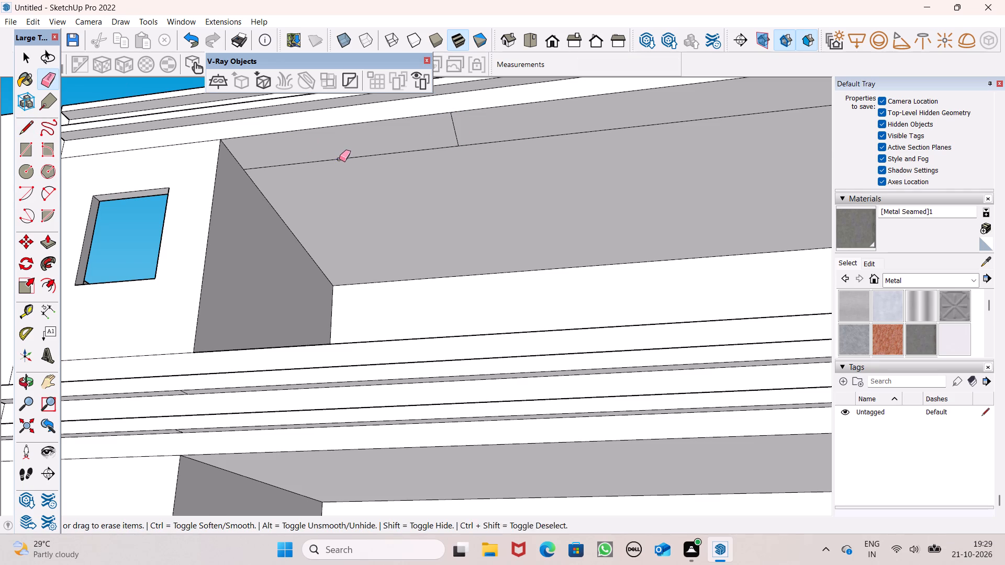
Extrude the shortened underside strip above the side opening downward into a beam ending at the corner column.
scroll(327, 166, down, 4)
click(52, 247)
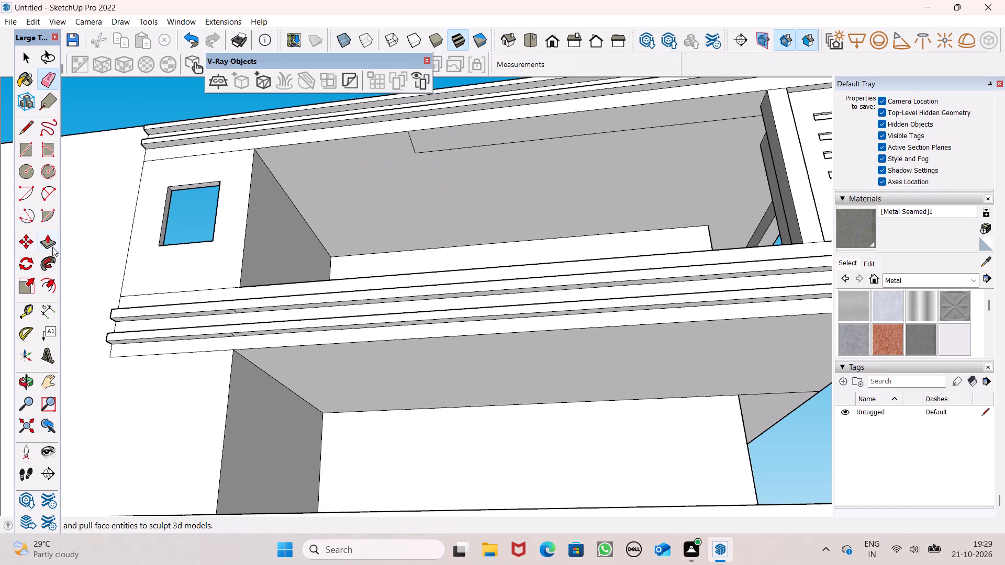
drag(441, 139, 446, 146)
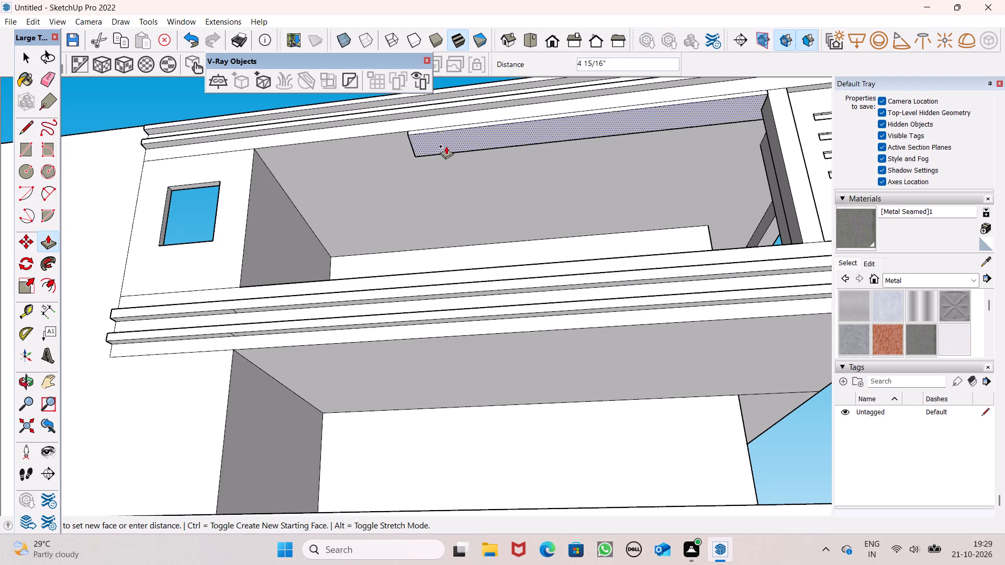
drag(446, 146, 446, 151)
scroll(404, 154, down, 4)
middle_drag(431, 177, 424, 194)
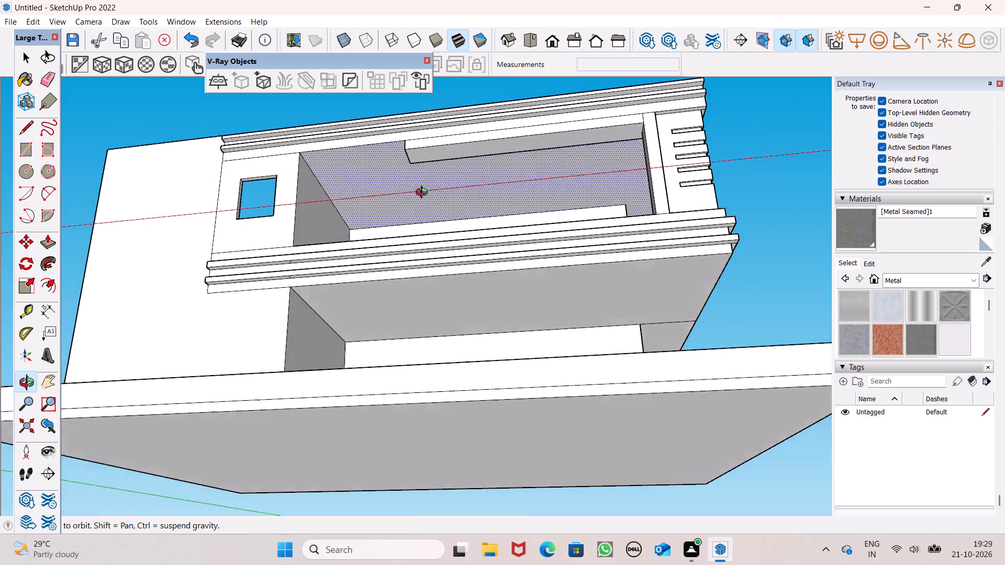
middle_drag(424, 194, 229, 319)
scroll(545, 237, up, 4)
middle_drag(531, 230, 528, 223)
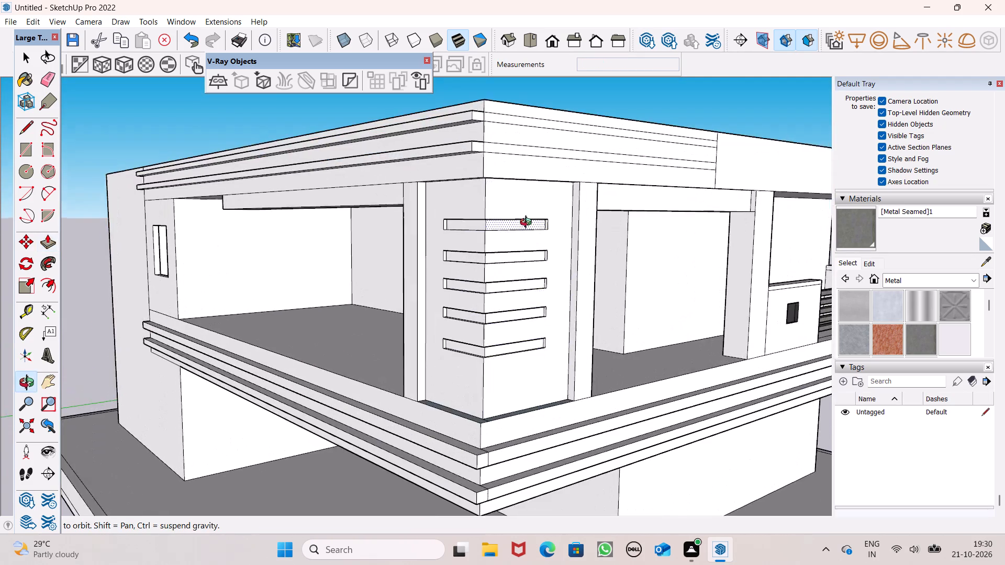
Push the outer face of the beam above the side opening inward about 3 7/8", setting it back from the column face.
middle_drag(528, 223, 539, 173)
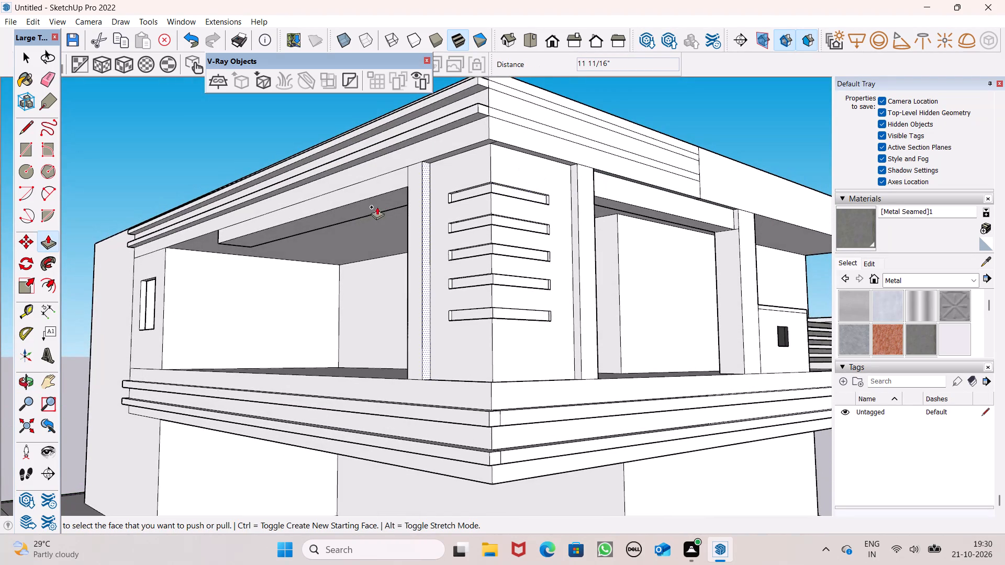
drag(377, 206, 615, 202)
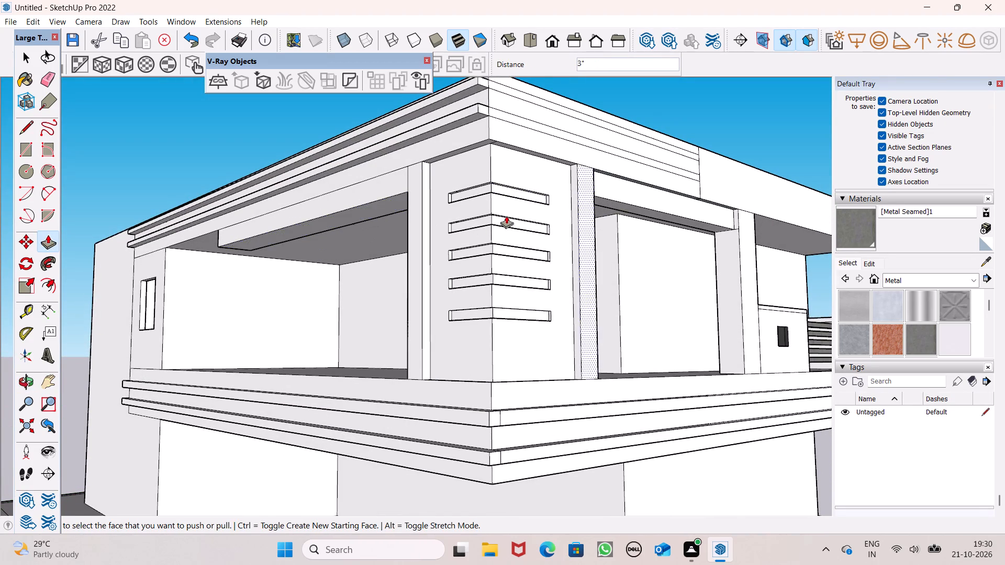
scroll(491, 217, down, 3)
middle_drag(436, 229, 559, 317)
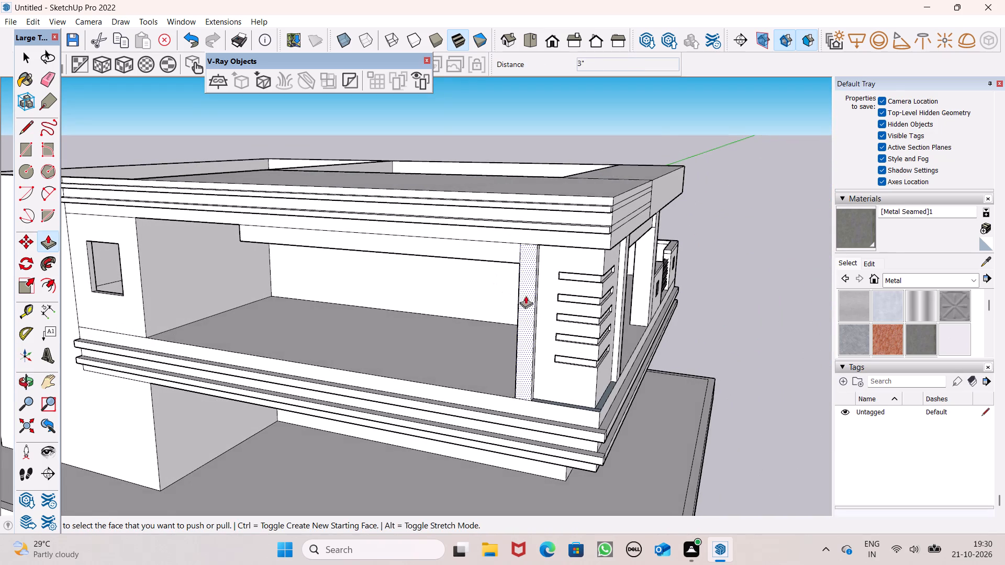
middle_drag(557, 309, 630, 293)
scroll(563, 235, up, 6)
middle_drag(543, 258, 553, 291)
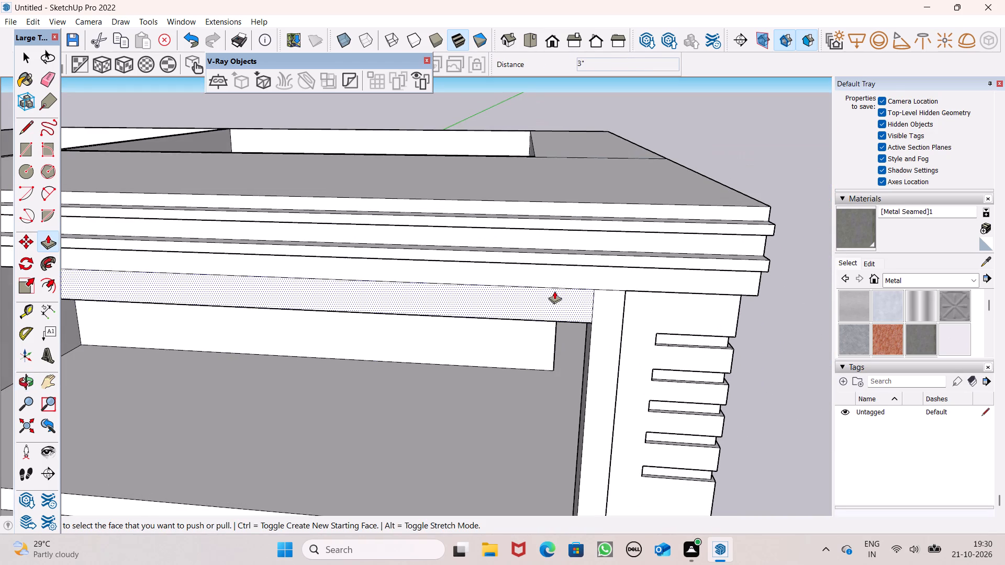
scroll(562, 275, up, 7)
drag(508, 350, 524, 344)
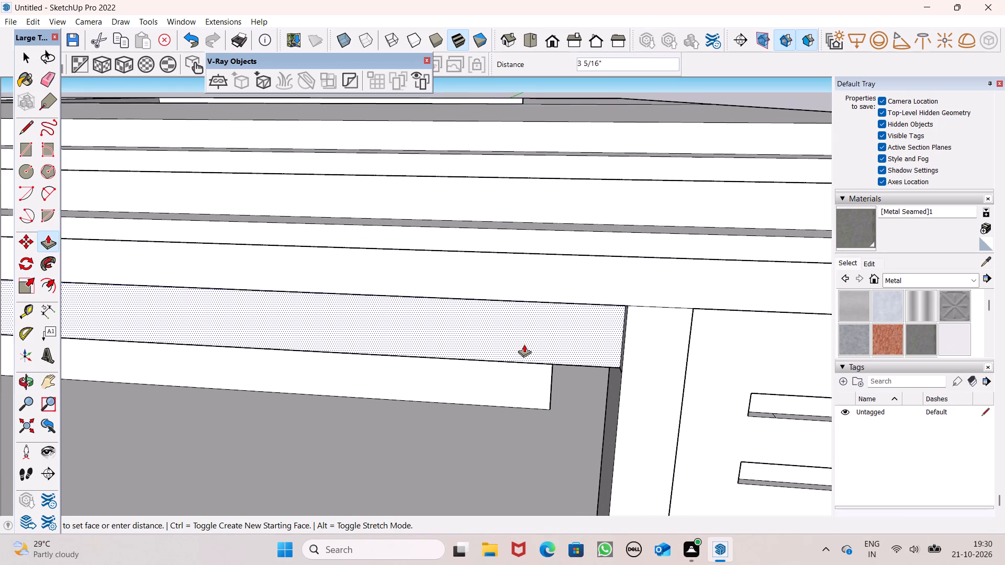
drag(524, 344, 525, 344)
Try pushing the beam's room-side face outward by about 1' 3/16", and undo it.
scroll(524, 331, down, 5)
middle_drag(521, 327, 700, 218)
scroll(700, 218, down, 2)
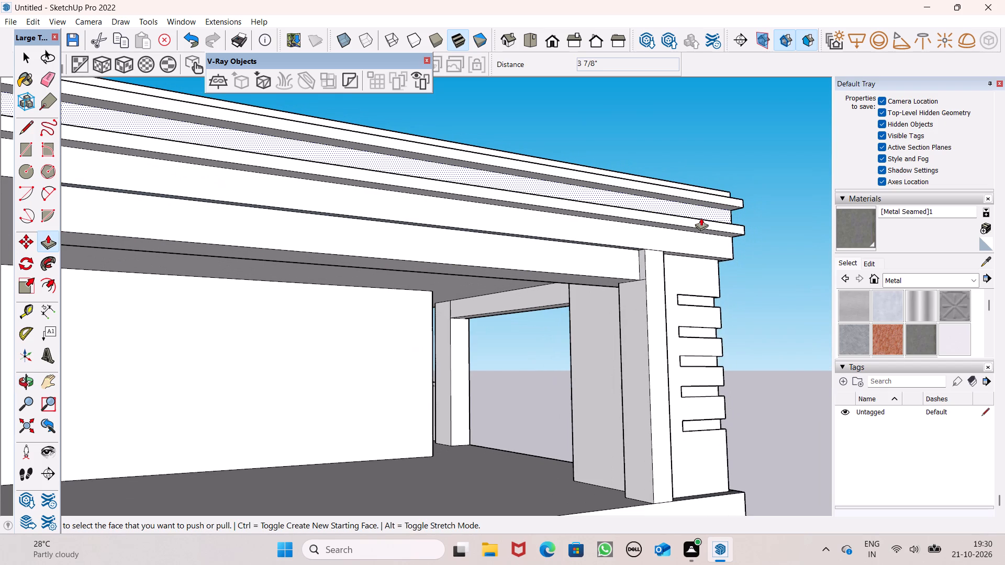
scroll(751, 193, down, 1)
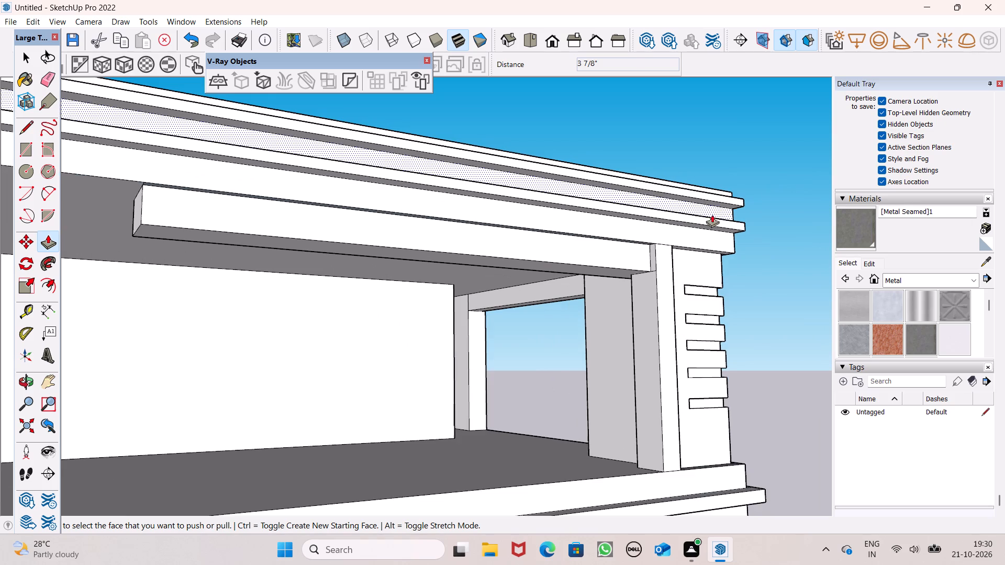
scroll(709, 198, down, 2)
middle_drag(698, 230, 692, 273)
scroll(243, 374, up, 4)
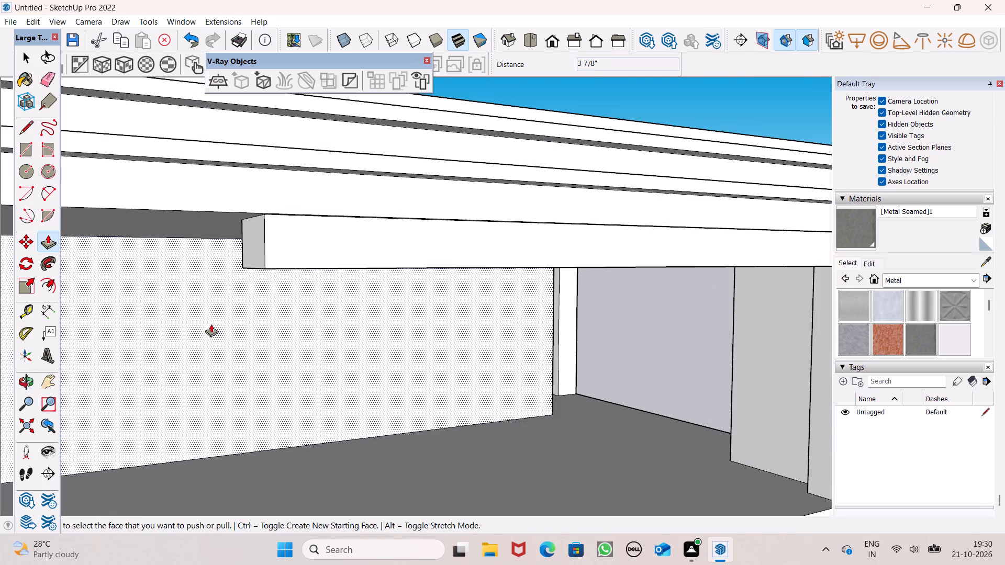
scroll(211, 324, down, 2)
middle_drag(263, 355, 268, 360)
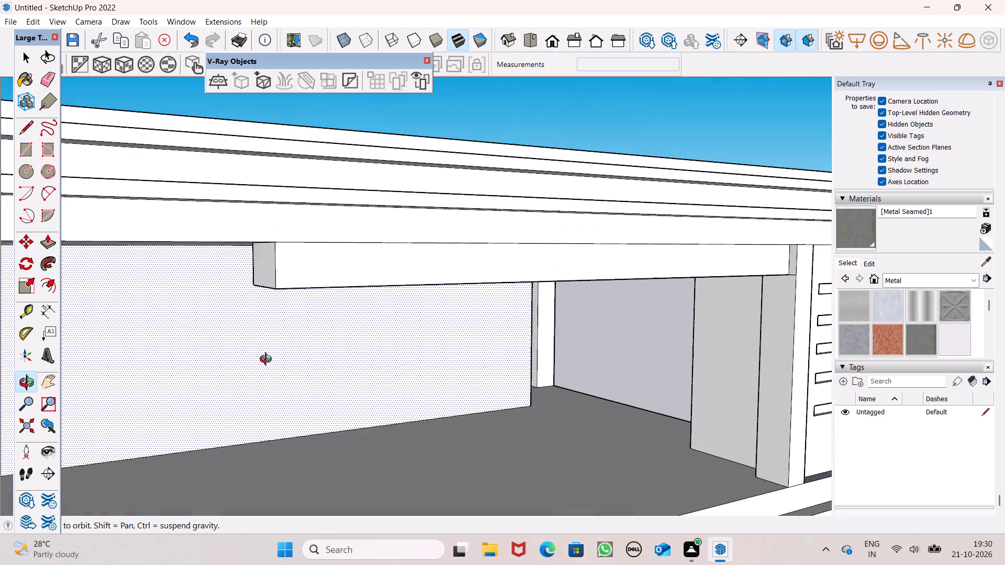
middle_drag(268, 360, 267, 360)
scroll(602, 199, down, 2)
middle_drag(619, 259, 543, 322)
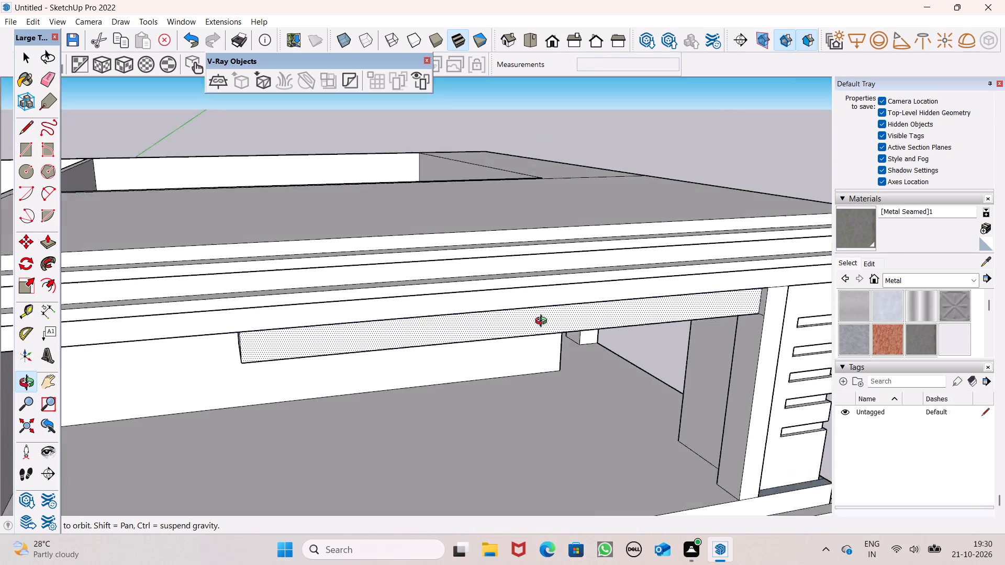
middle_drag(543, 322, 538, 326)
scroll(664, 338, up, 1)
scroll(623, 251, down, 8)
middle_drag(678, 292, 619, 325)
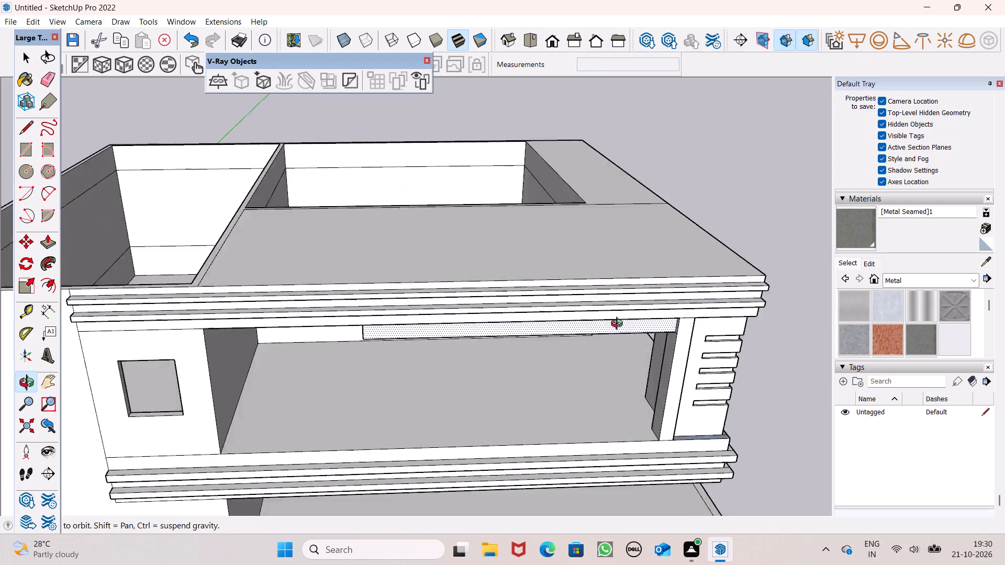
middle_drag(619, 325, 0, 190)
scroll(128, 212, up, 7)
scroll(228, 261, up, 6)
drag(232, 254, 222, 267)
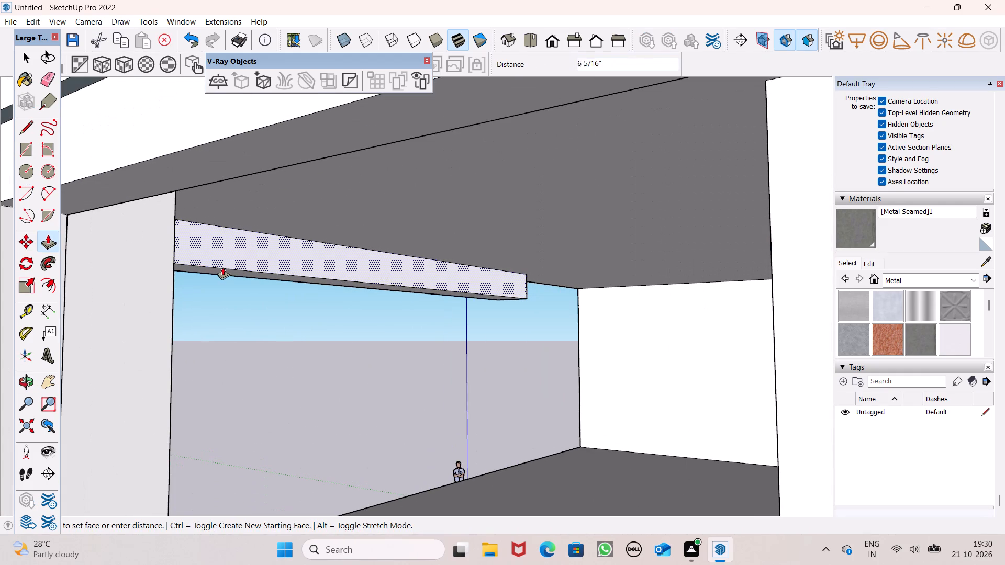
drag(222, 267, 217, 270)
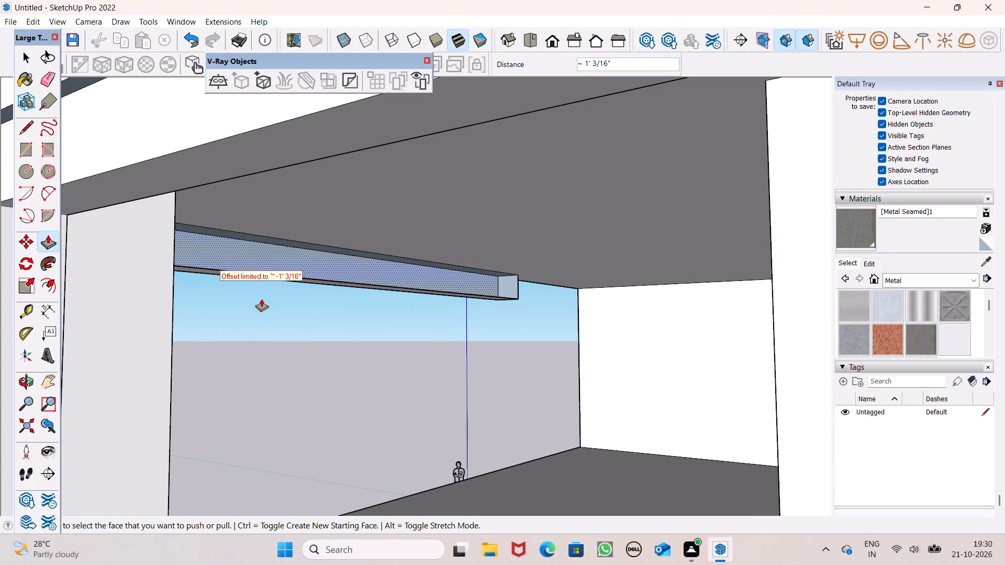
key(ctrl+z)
Thin the beam above the side opening by pushing its room-side face outward about 3 1/2", and again about 5".
drag(265, 255, 260, 265)
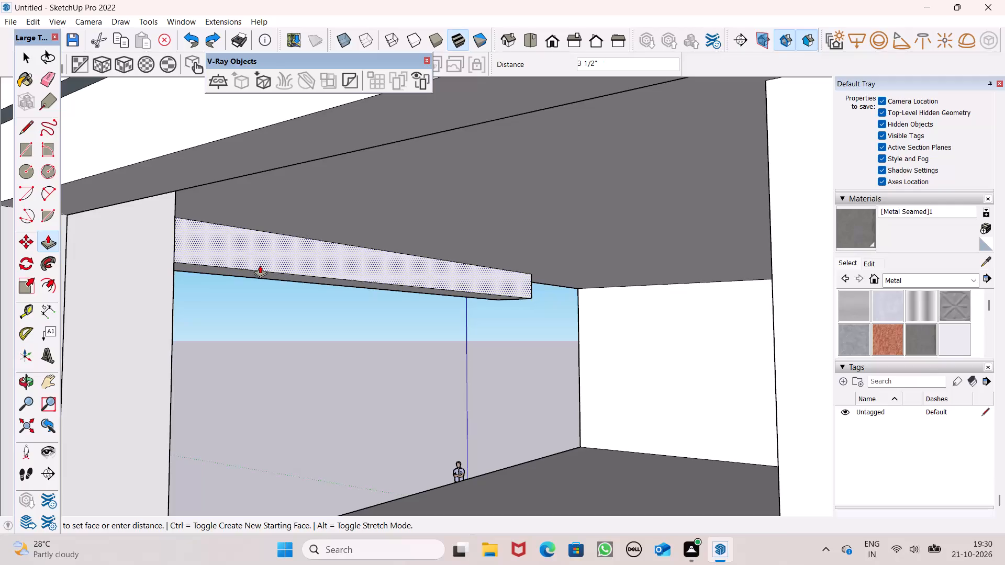
drag(260, 265, 259, 266)
middle_drag(271, 305, 291, 259)
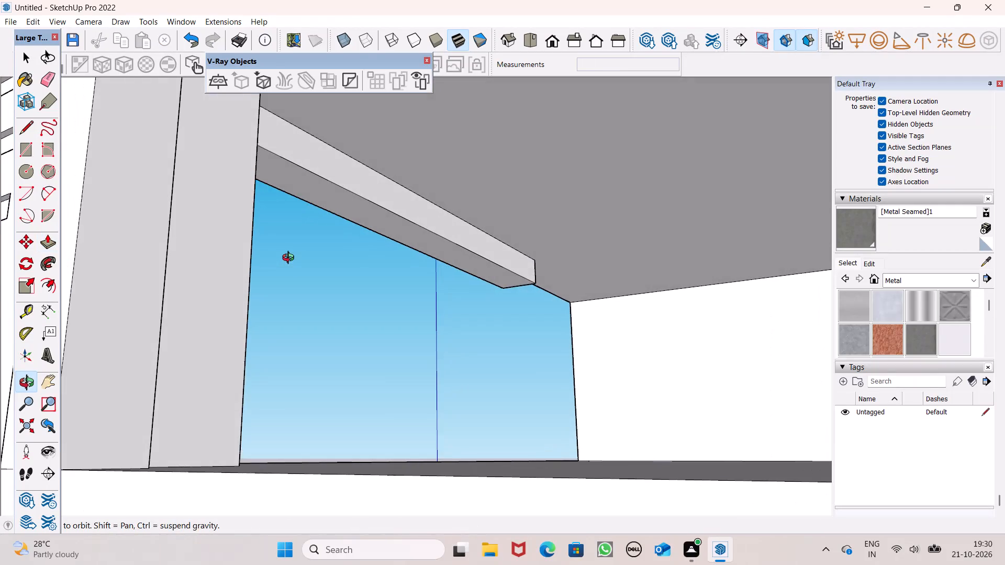
middle_drag(291, 259, 290, 275)
drag(301, 195, 297, 220)
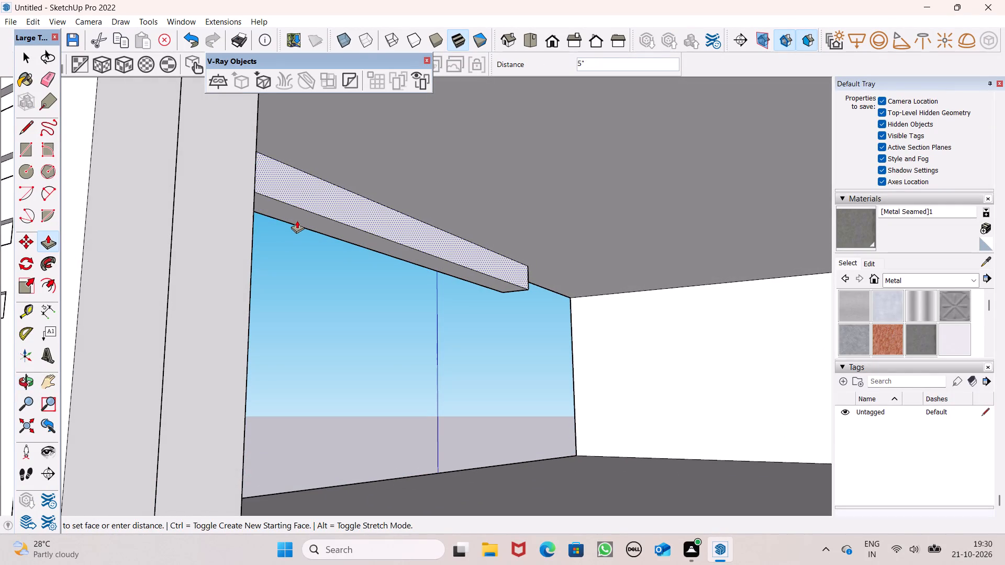
drag(297, 220, 296, 220)
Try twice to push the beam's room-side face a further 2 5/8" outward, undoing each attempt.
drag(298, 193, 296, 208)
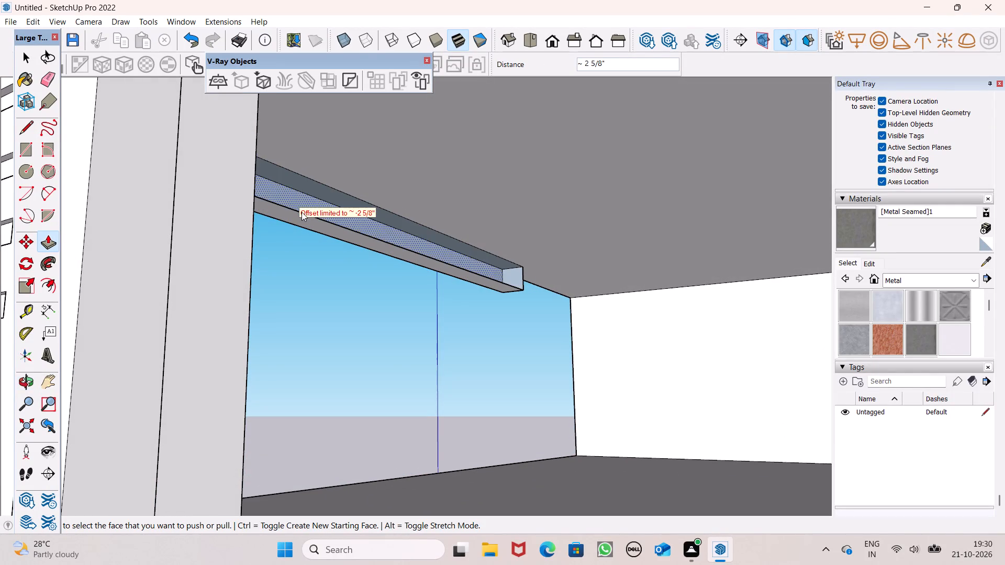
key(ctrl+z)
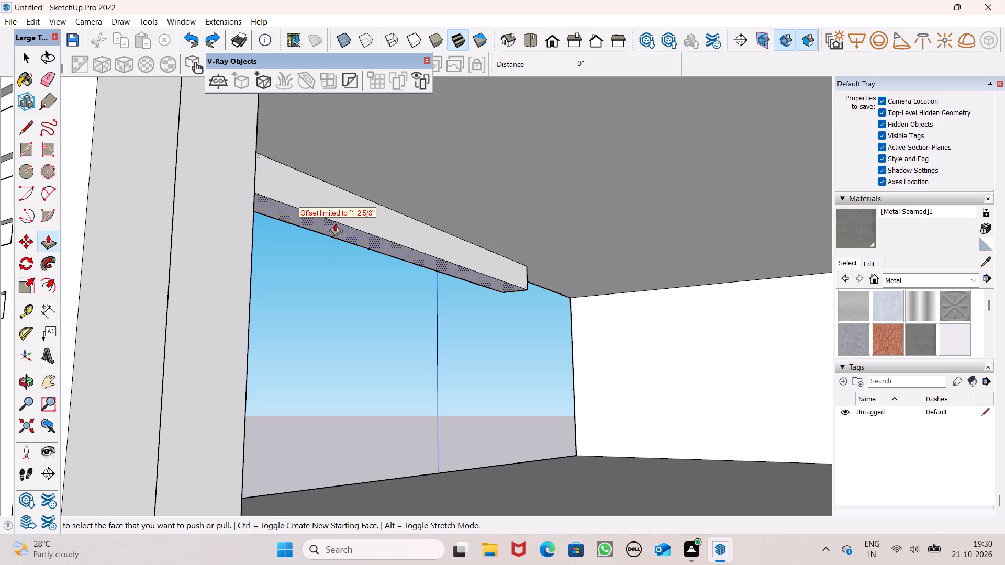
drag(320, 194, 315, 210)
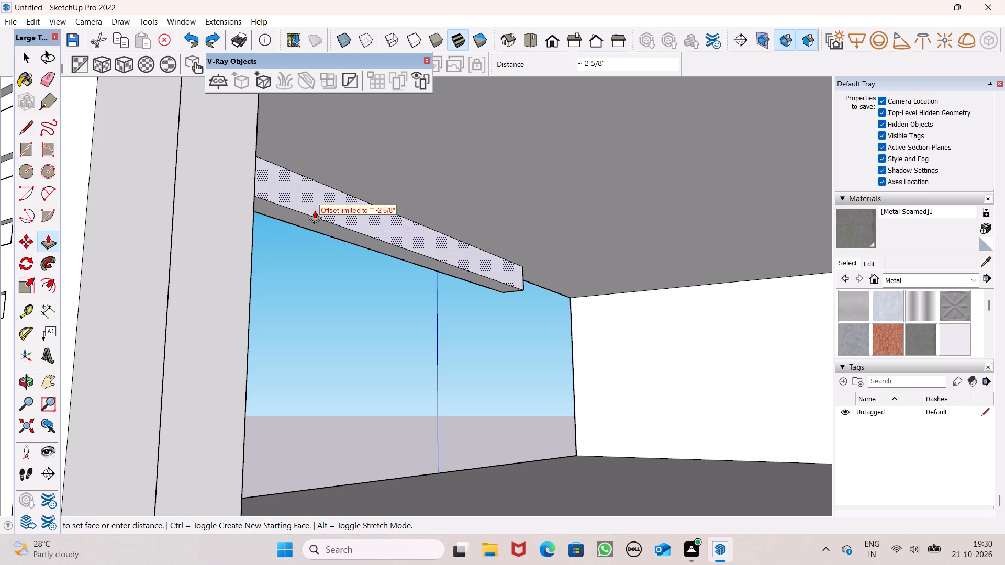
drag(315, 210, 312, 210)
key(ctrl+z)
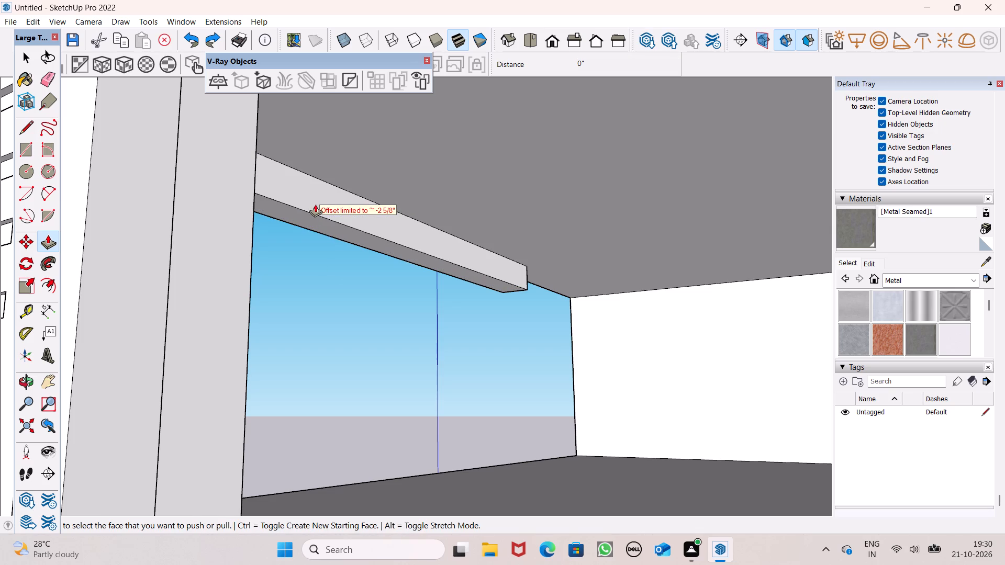
Push the beam's room-side face slightly further outward and finish with Push/Pull.
drag(316, 201, 316, 211)
middle_drag(337, 260, 674, 280)
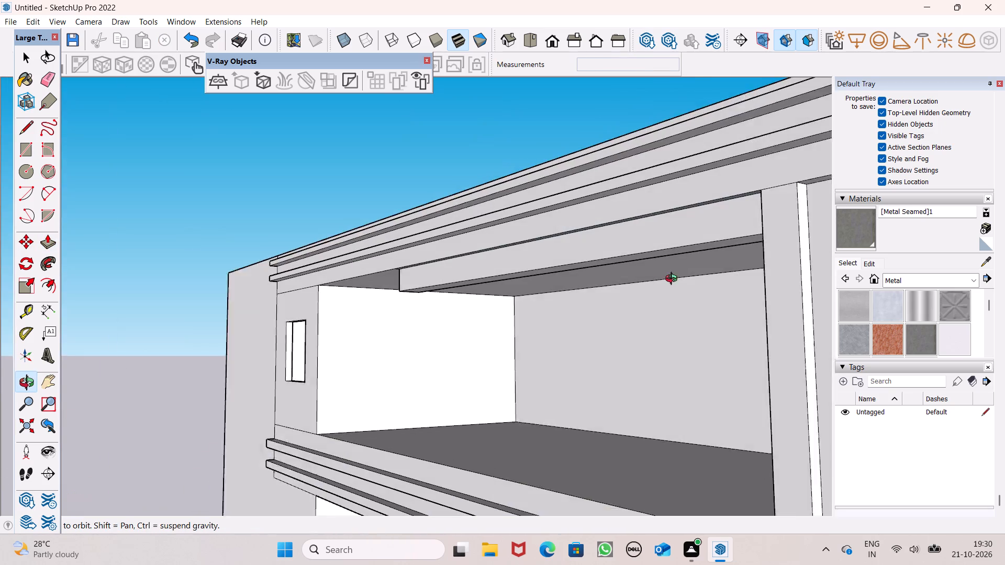
middle_drag(674, 280, 681, 268)
key(space)
Examine the thinned beam and the upper side opening from outside, from above and below.
scroll(436, 152, down, 4)
middle_drag(457, 199, 548, 253)
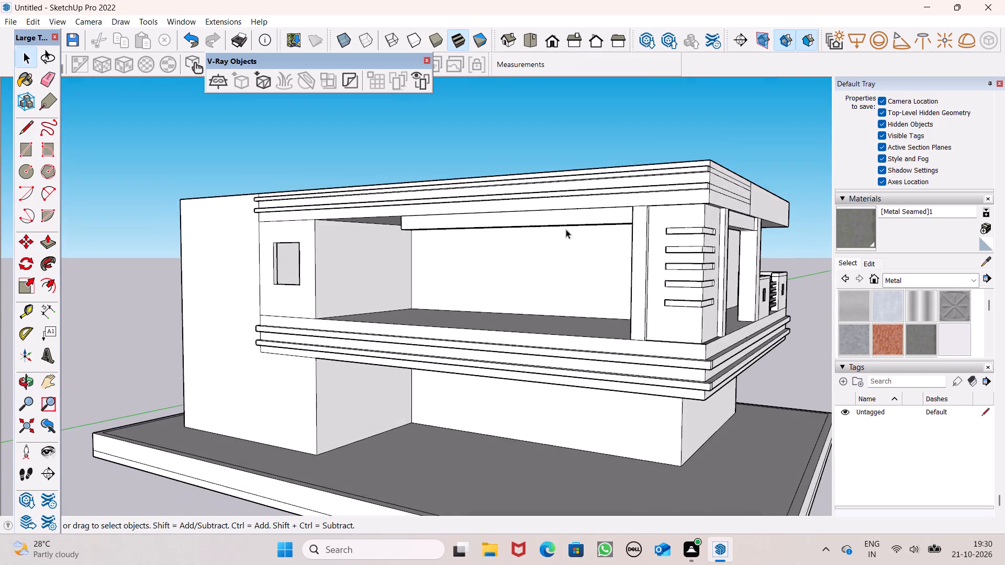
middle_drag(669, 248, 634, 278)
scroll(634, 278, up, 1)
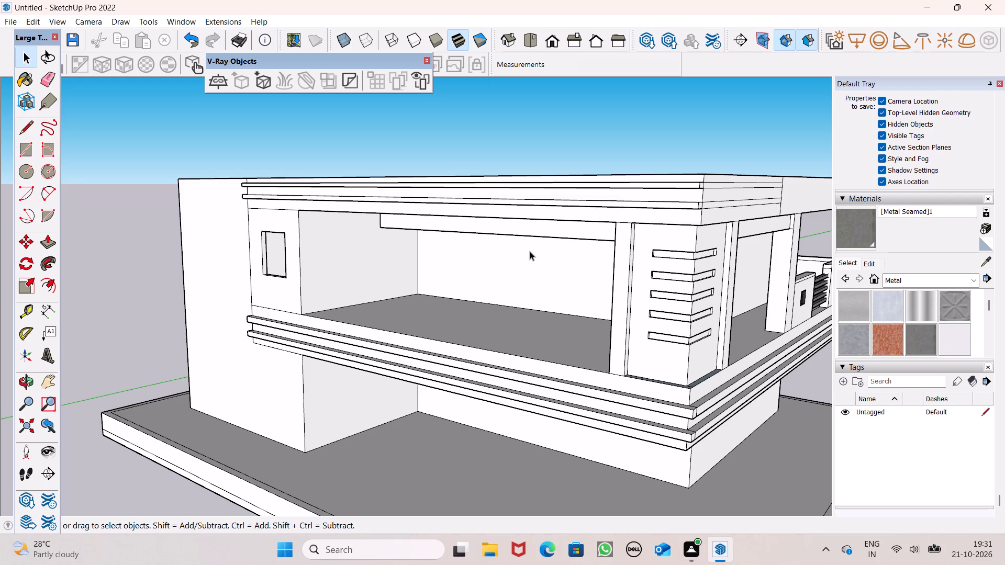
scroll(452, 233, down, 2)
middle_drag(456, 256, 555, 280)
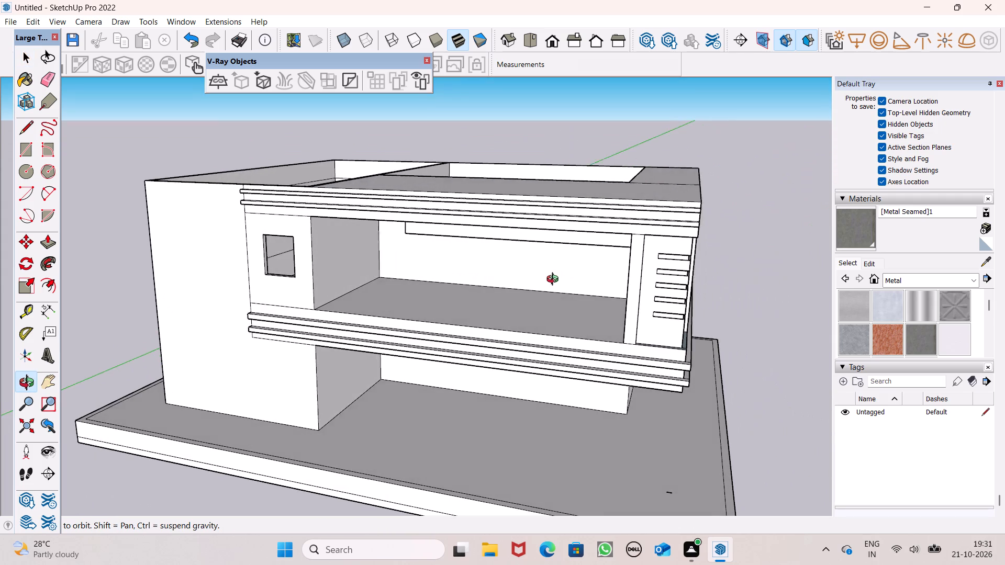
middle_drag(555, 280, 602, 184)
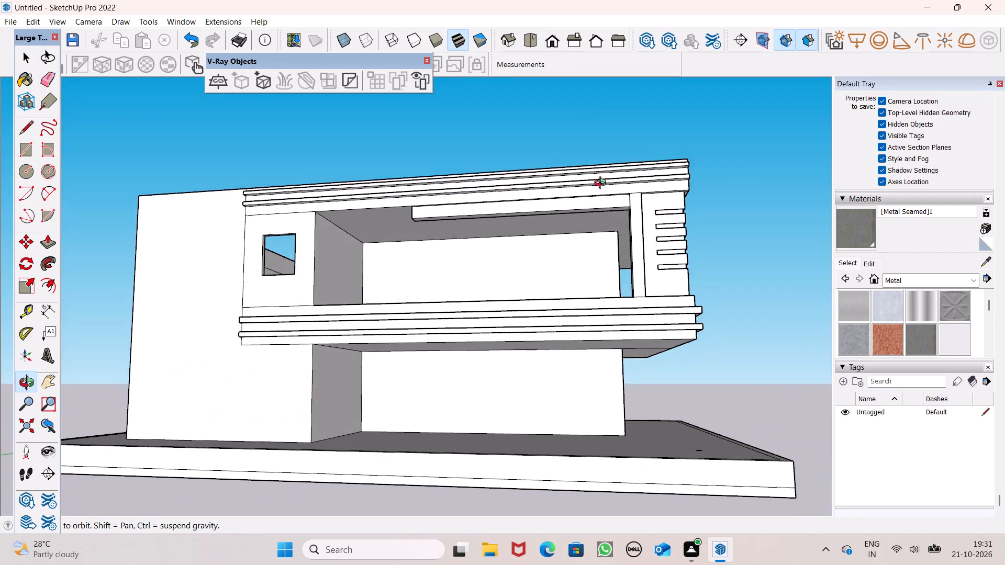
middle_drag(602, 184, 678, 414)
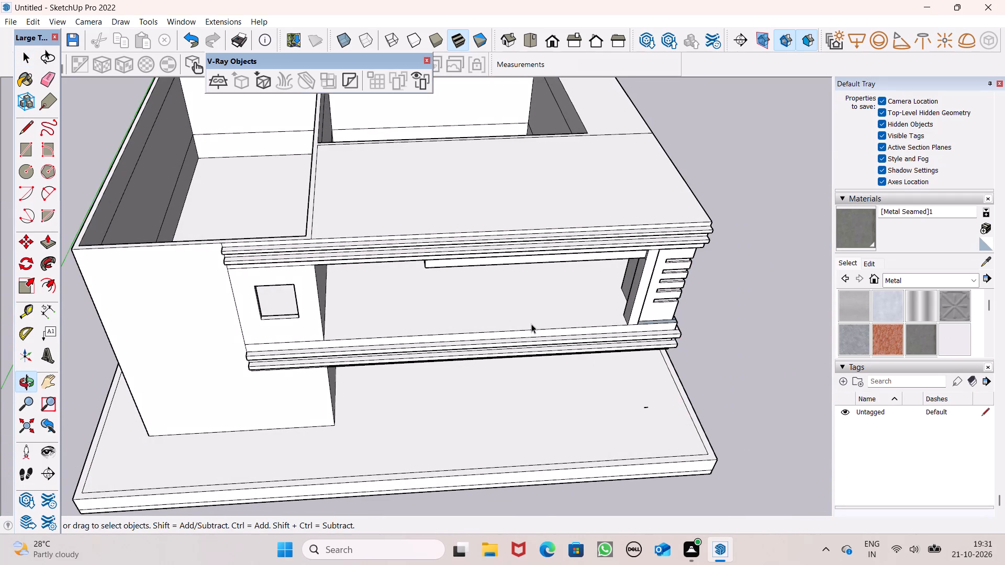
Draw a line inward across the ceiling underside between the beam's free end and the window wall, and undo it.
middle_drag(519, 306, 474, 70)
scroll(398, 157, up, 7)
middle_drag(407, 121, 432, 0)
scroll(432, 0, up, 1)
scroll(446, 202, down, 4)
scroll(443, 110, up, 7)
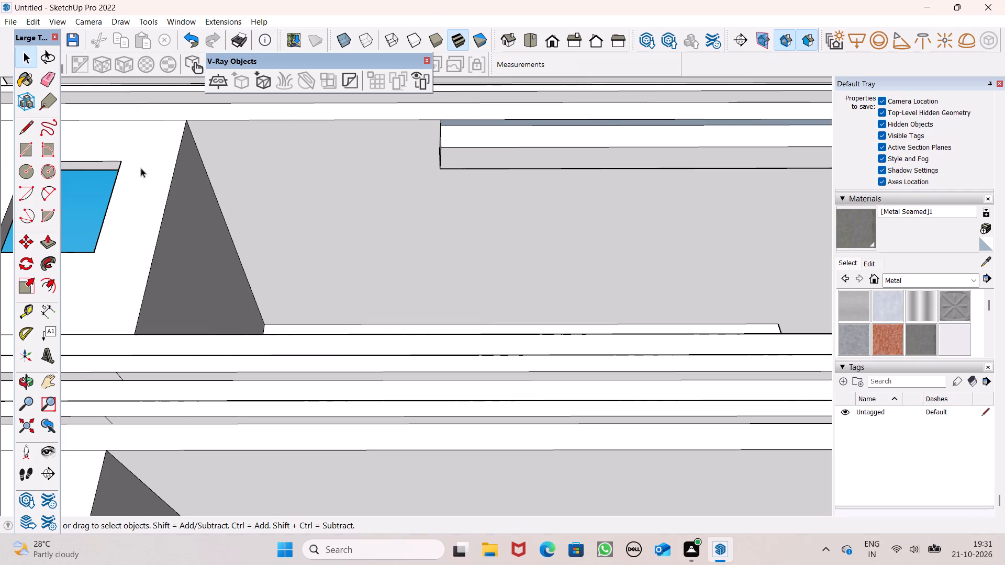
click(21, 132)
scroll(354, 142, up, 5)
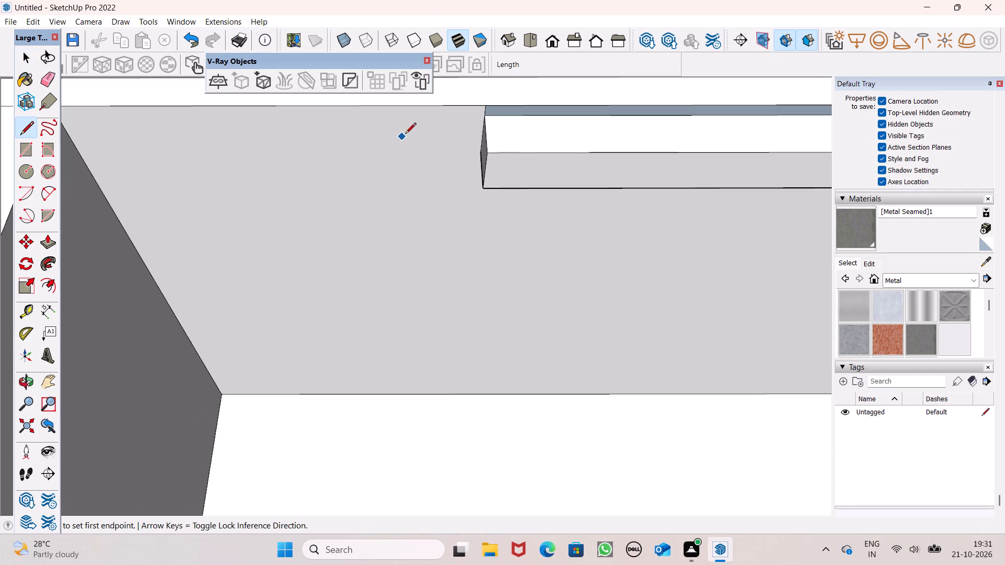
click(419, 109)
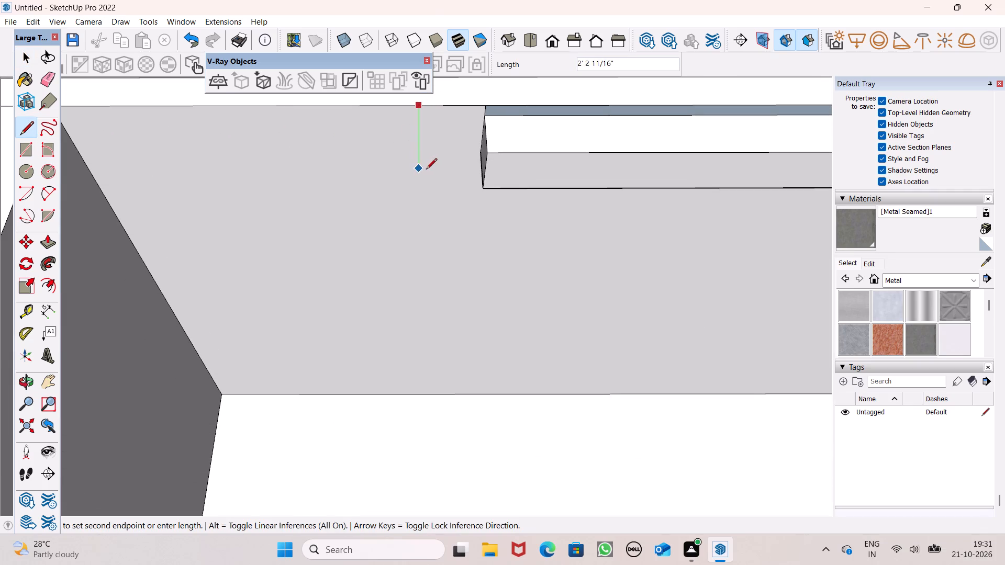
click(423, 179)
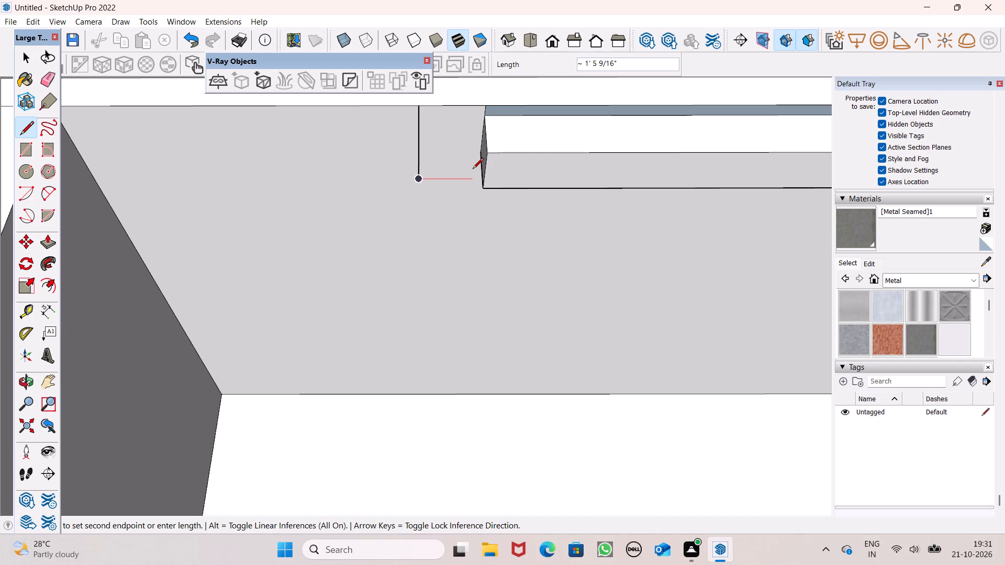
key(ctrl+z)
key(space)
Examine the upper side opening, its beam and the roof slab from below and above.
scroll(450, 149, down, 3)
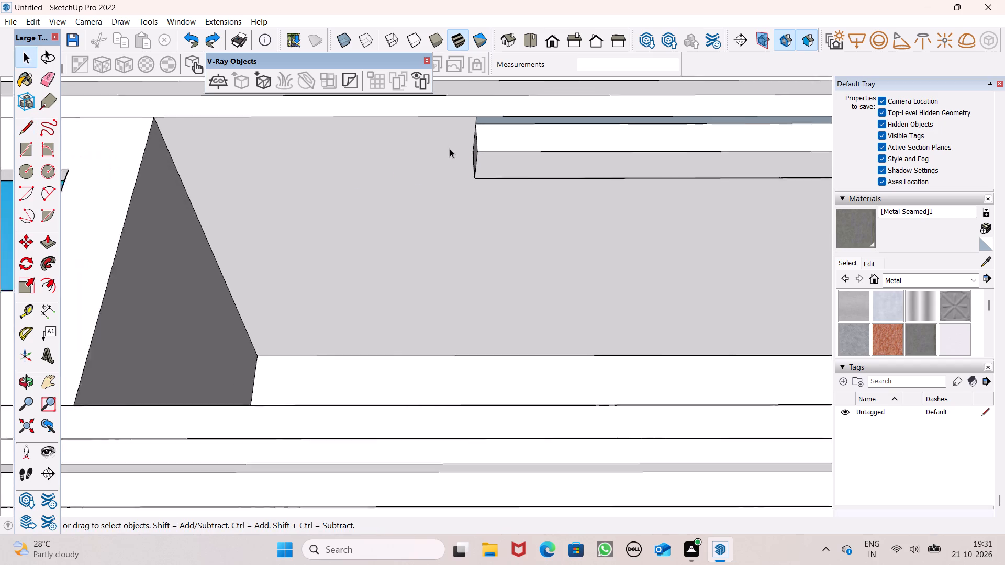
scroll(450, 149, down, 4)
middle_drag(450, 178, 463, 252)
scroll(462, 190, down, 6)
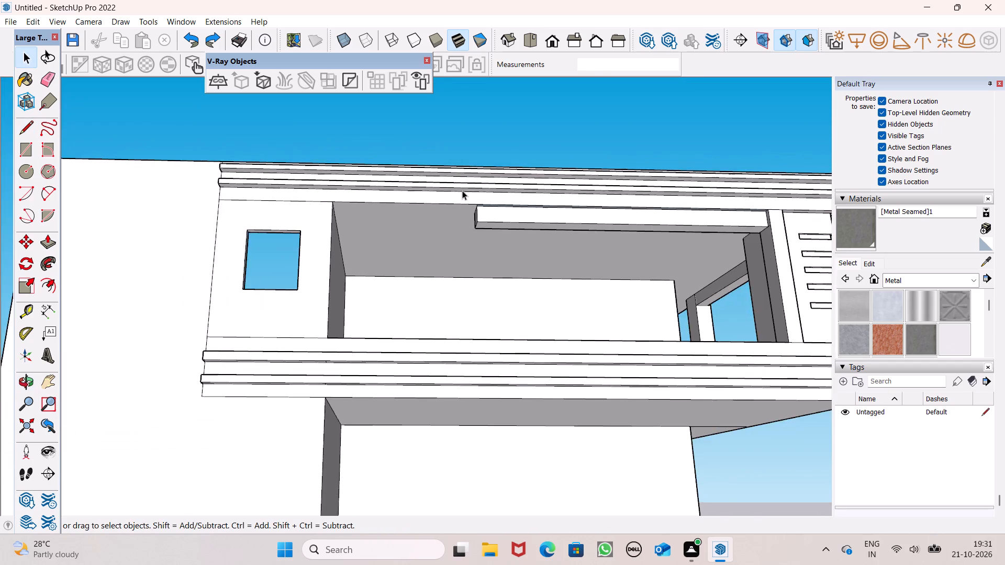
scroll(462, 190, down, 3)
middle_drag(475, 248, 457, 386)
scroll(457, 386, up, 1)
scroll(485, 312, down, 3)
middle_drag(490, 379, 487, 436)
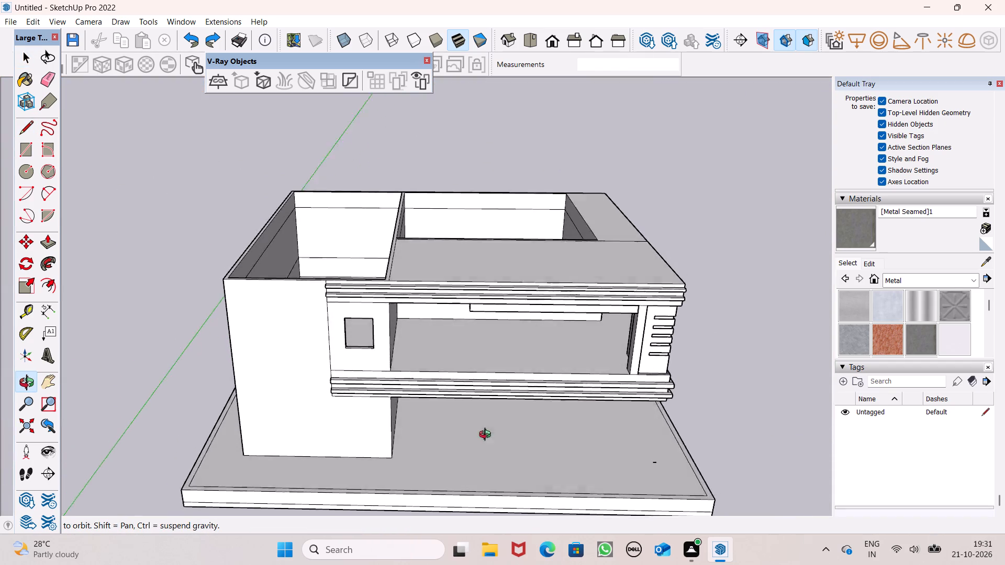
middle_drag(487, 436, 489, 496)
scroll(507, 408, up, 5)
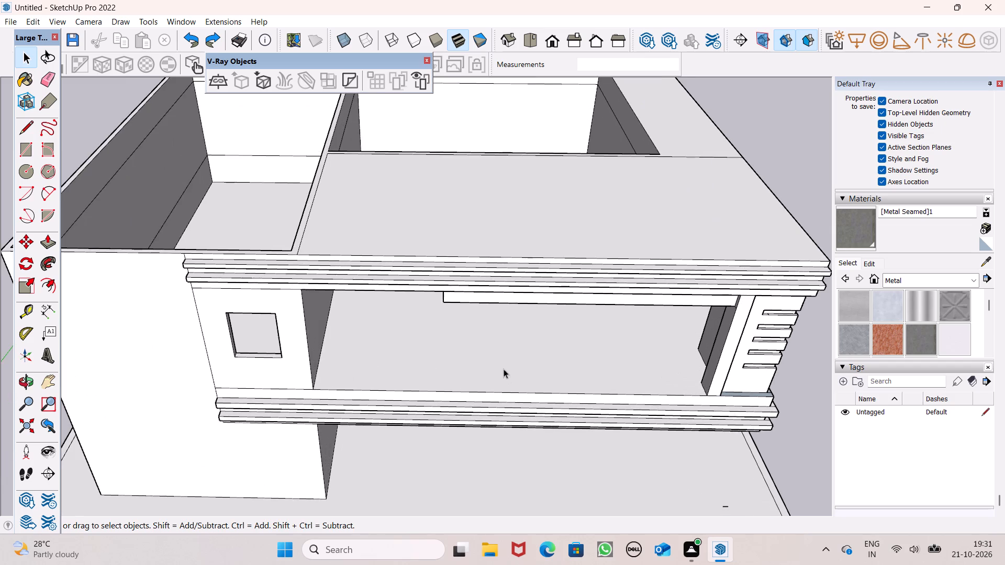
middle_drag(504, 368, 507, 405)
scroll(511, 381, up, 1)
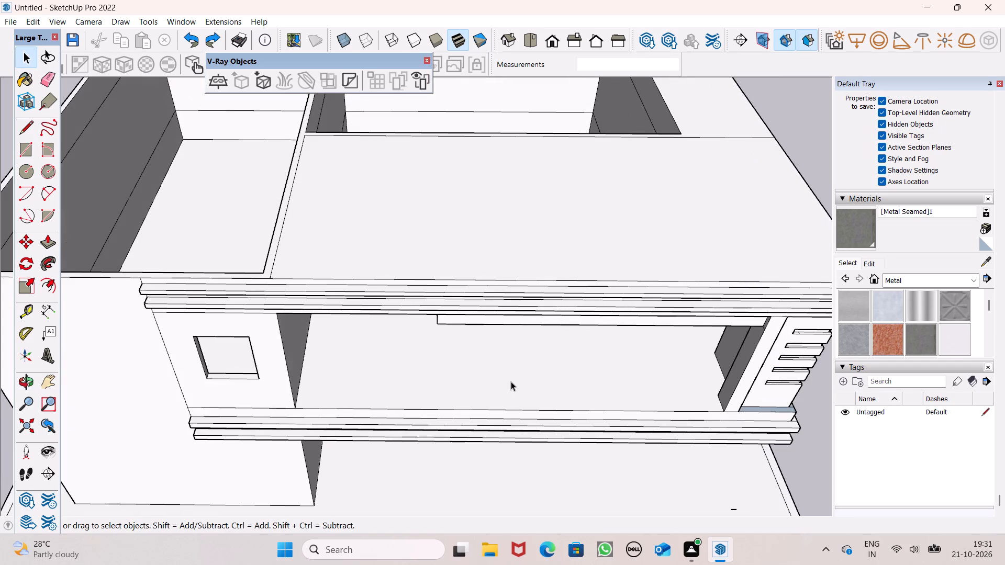
Draw a rectangle about 1' 8 7/8" by 1' 8 1/8" on the upper floor's outer edge, near the beam's free end.
scroll(481, 349, up, 1)
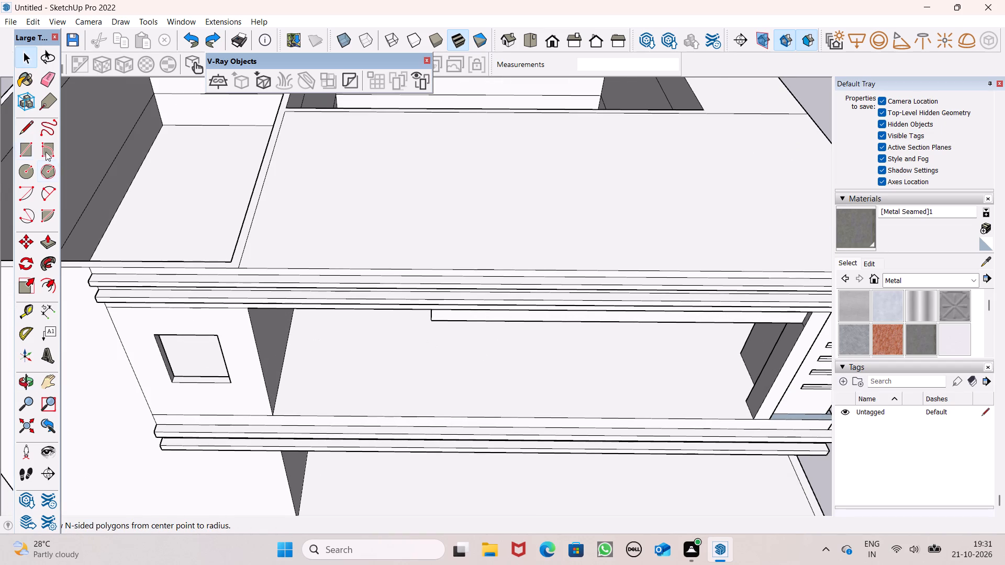
click(18, 133)
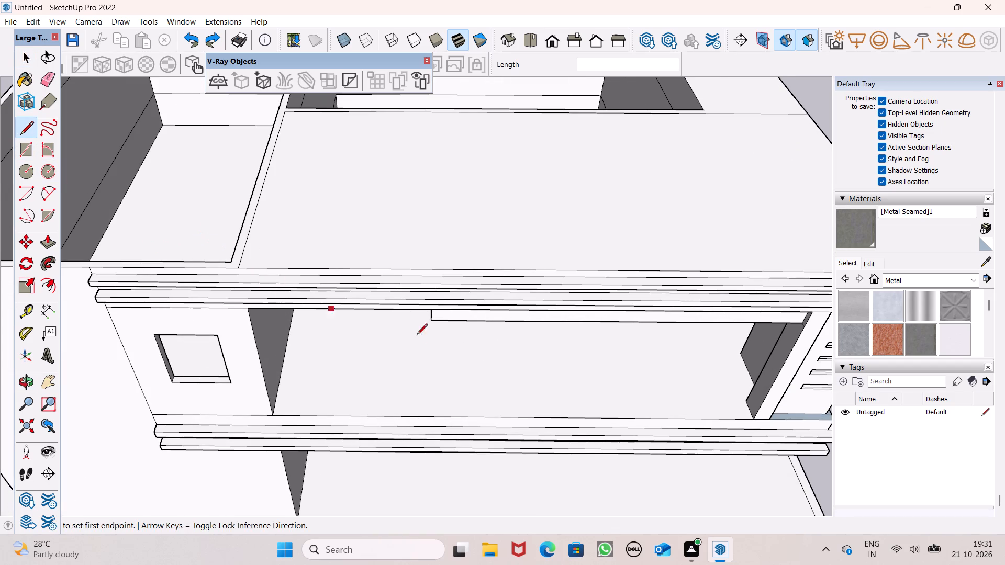
scroll(399, 311, down, 2)
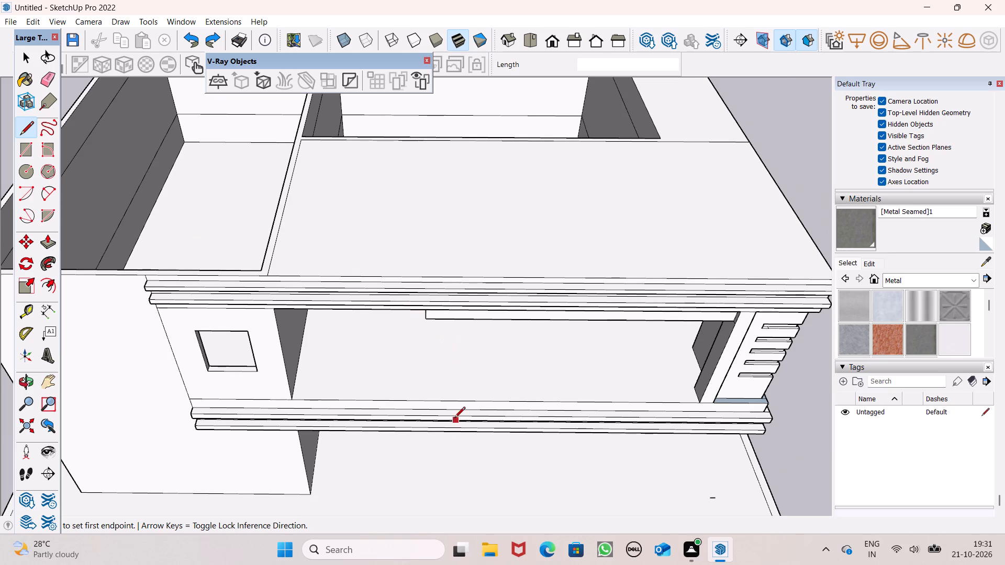
scroll(451, 413, up, 2)
scroll(411, 390, up, 4)
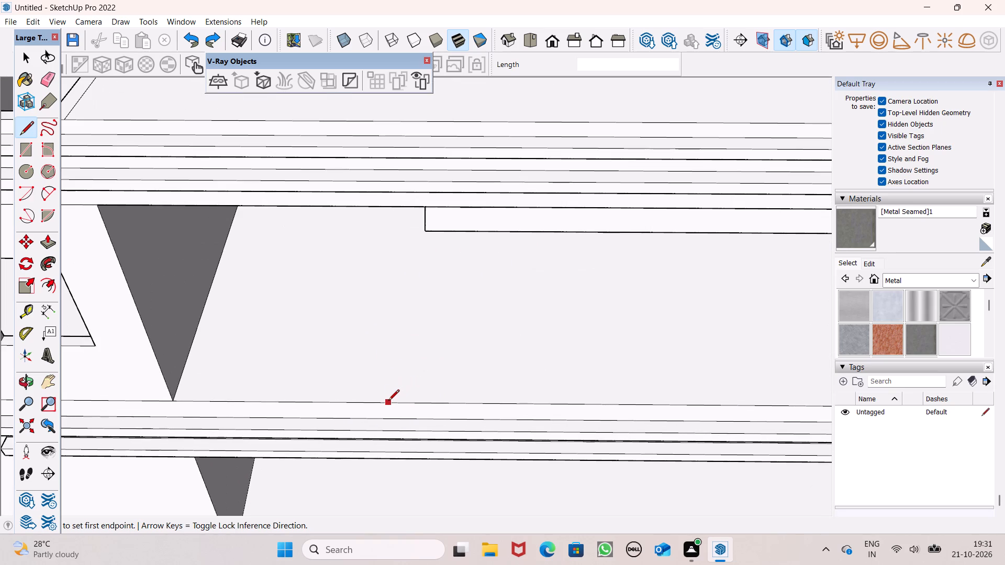
click(383, 401)
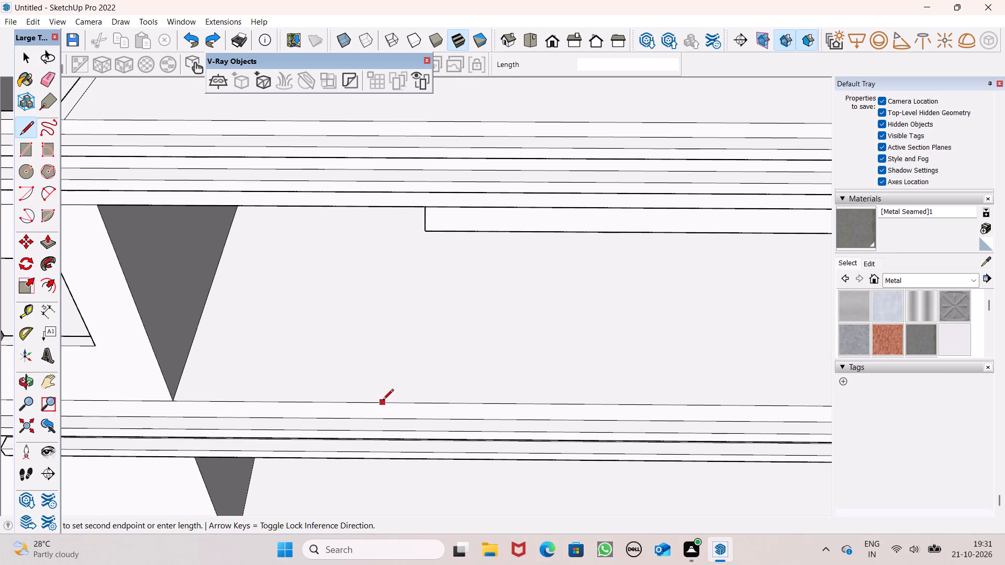
click(388, 372)
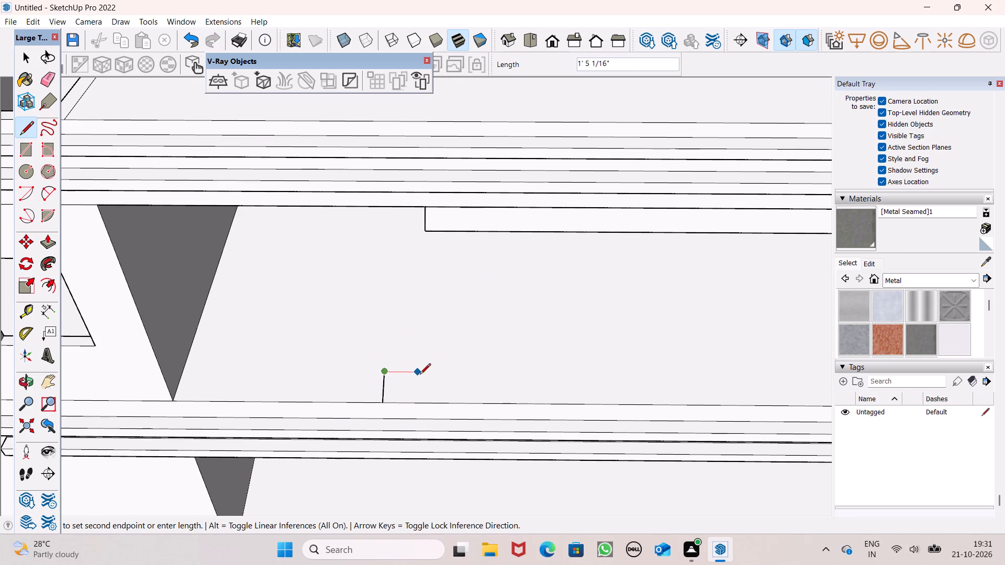
click(425, 377)
click(422, 405)
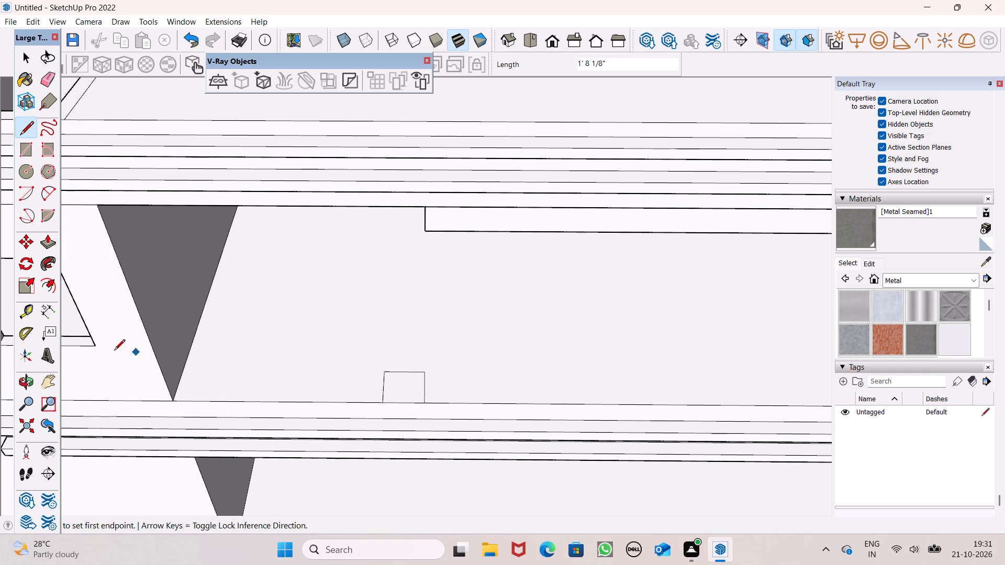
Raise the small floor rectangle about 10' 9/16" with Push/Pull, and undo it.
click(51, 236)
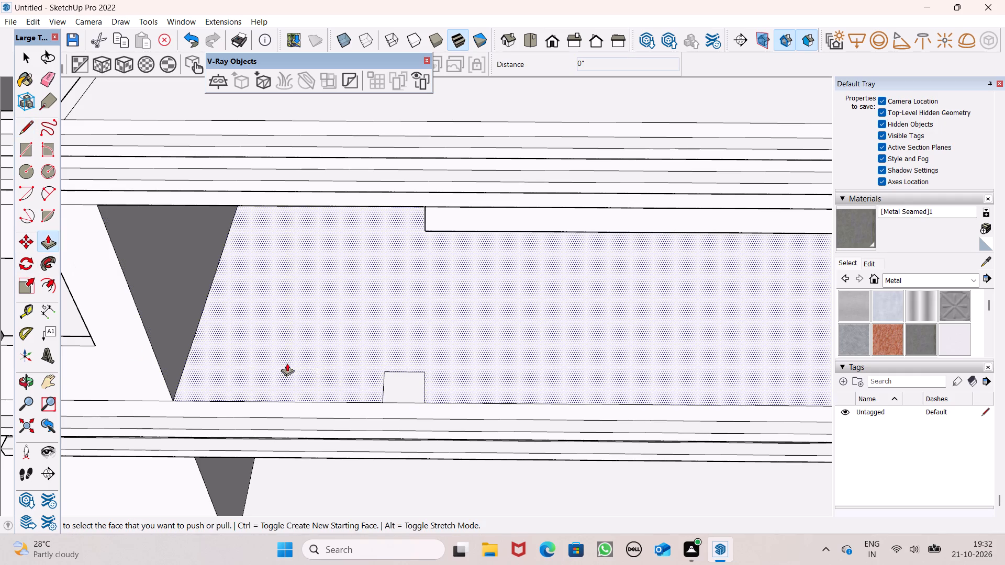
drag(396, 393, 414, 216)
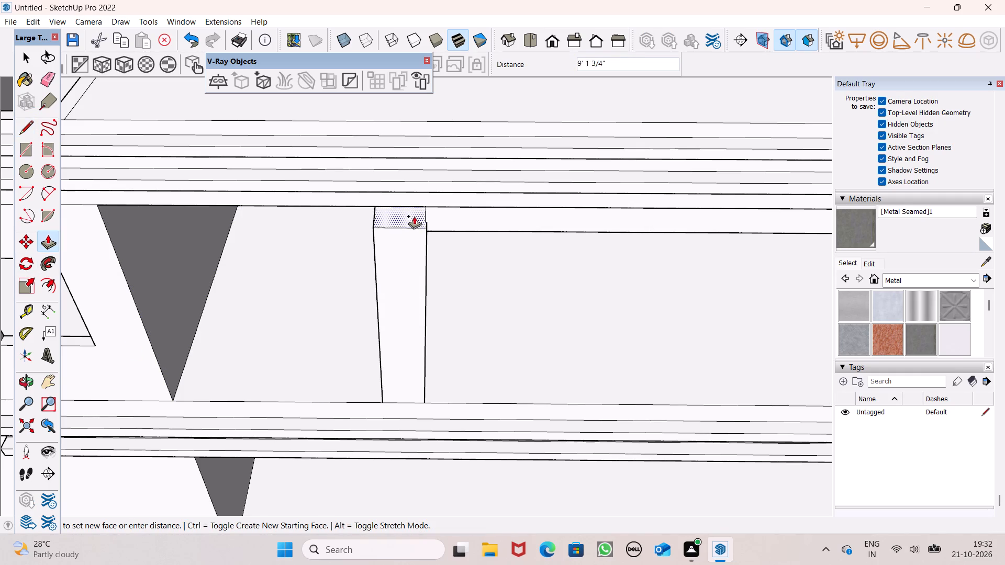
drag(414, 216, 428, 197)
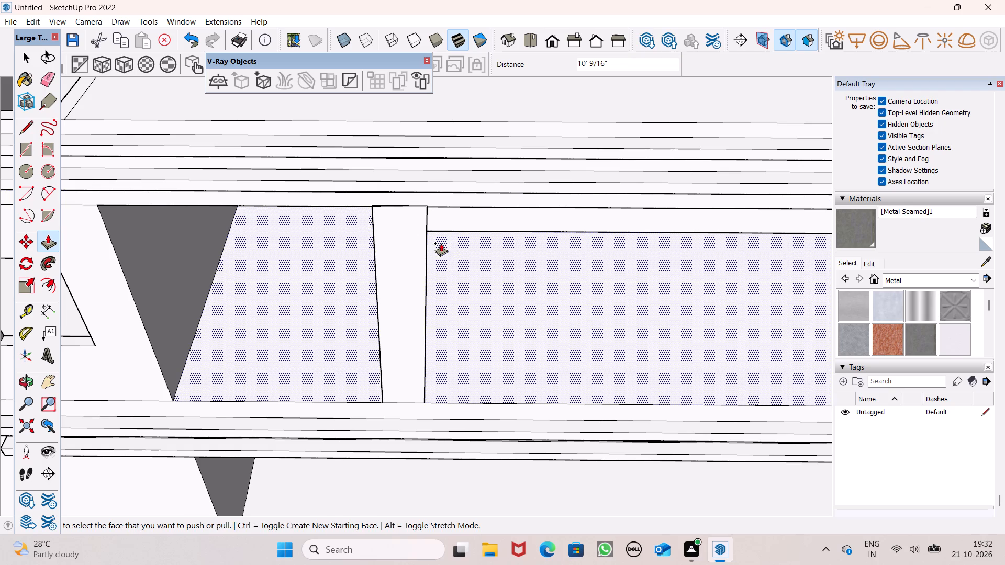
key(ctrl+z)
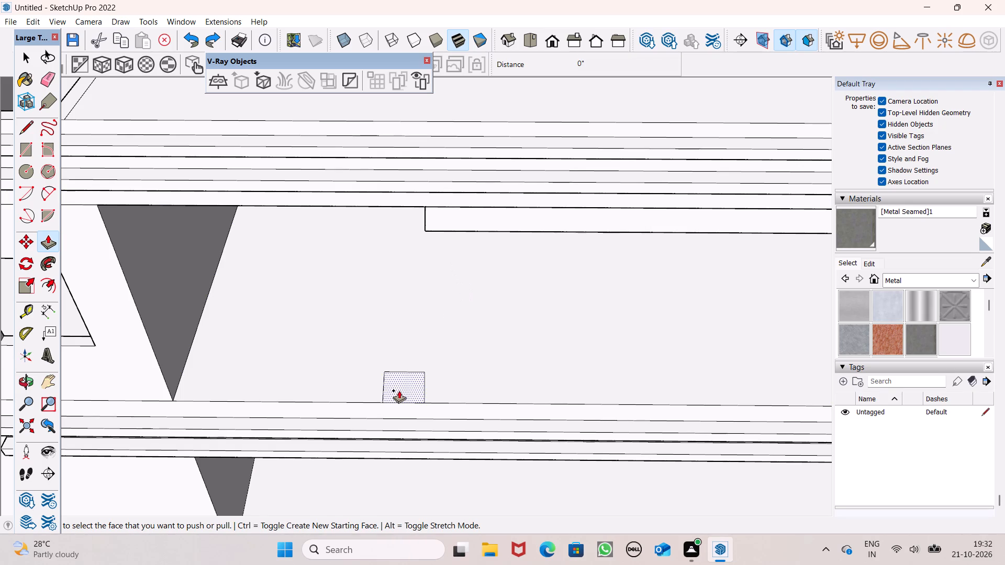
Push/Pull the small floor rectangle up 10' to the ceiling underside as a post at the beam's free end.
drag(399, 390, 428, 208)
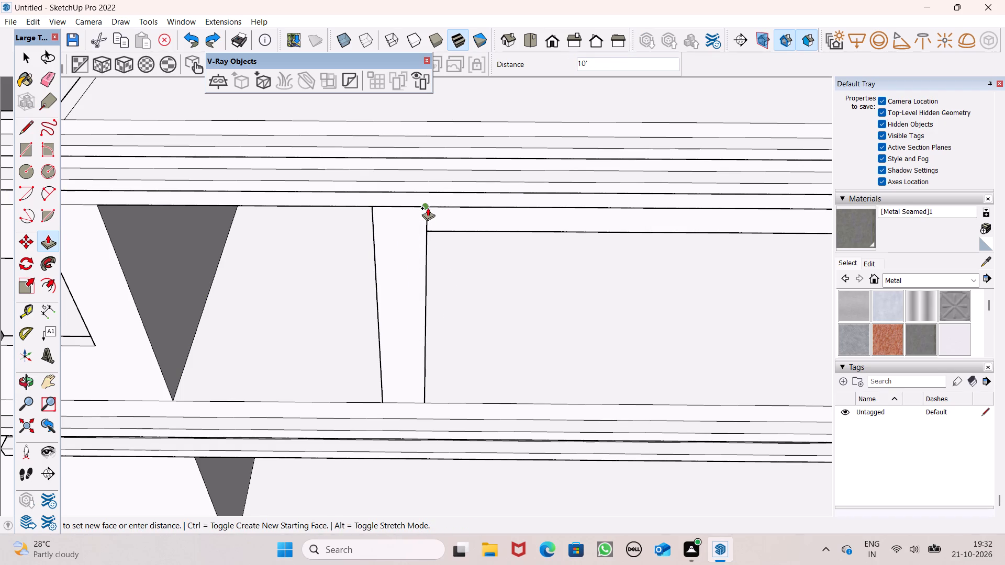
Examine the post, the beam and the upper side opening from below, the side and above.
middle_drag(430, 252, 457, 94)
scroll(454, 293, down, 6)
middle_drag(463, 238, 307, 180)
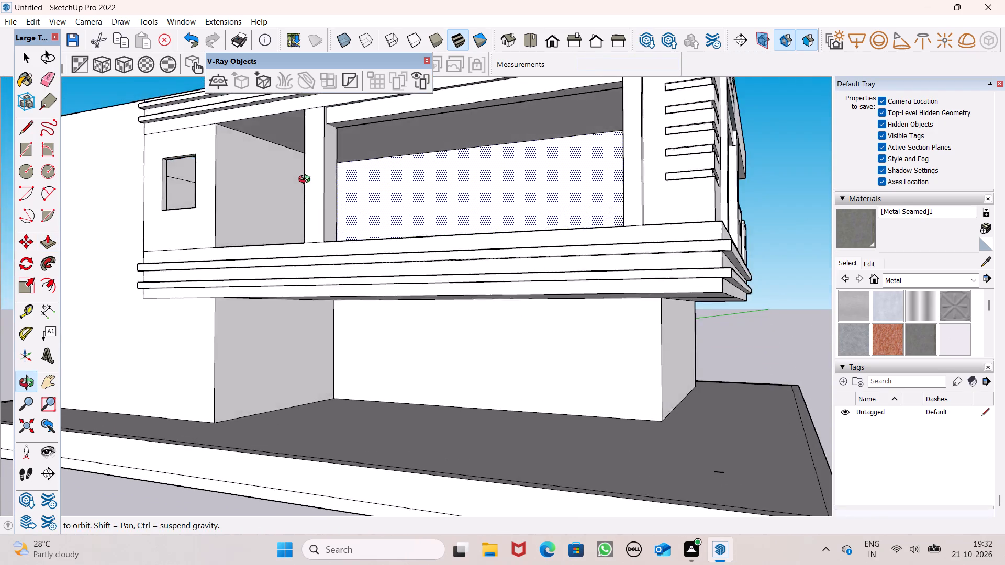
middle_drag(307, 180, 299, 201)
scroll(306, 193, down, 2)
middle_drag(364, 251, 409, 288)
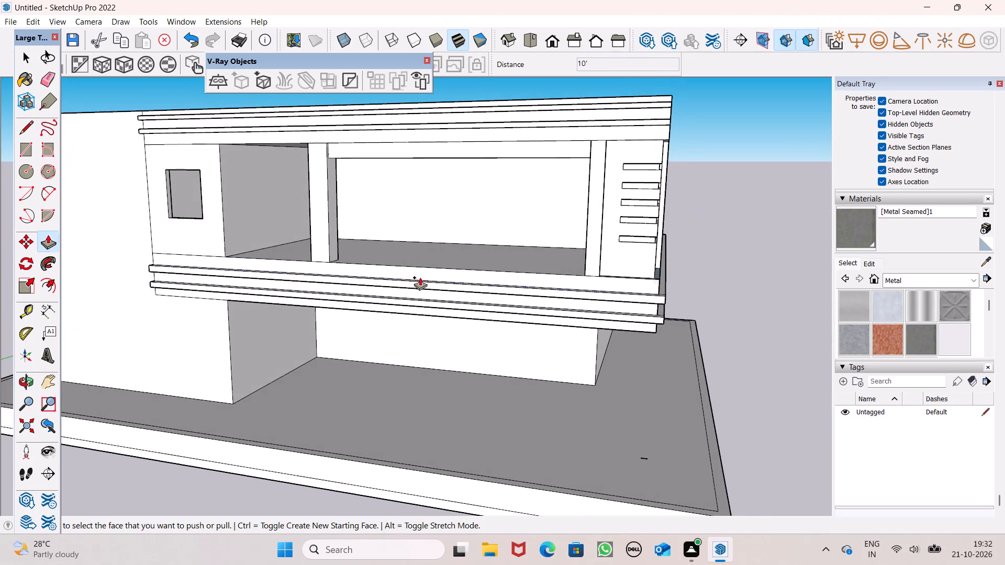
scroll(422, 272, down, 6)
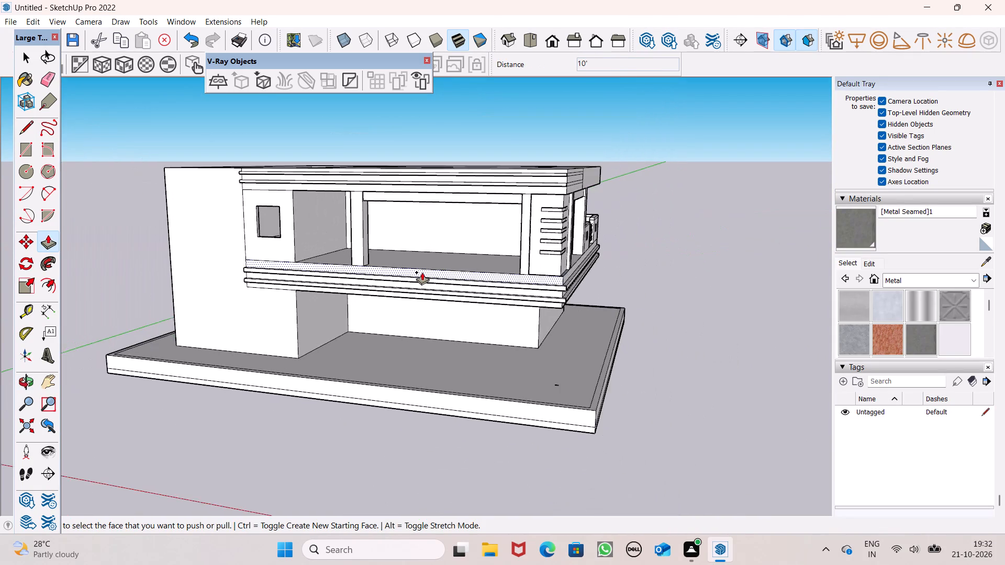
middle_drag(432, 298, 507, 351)
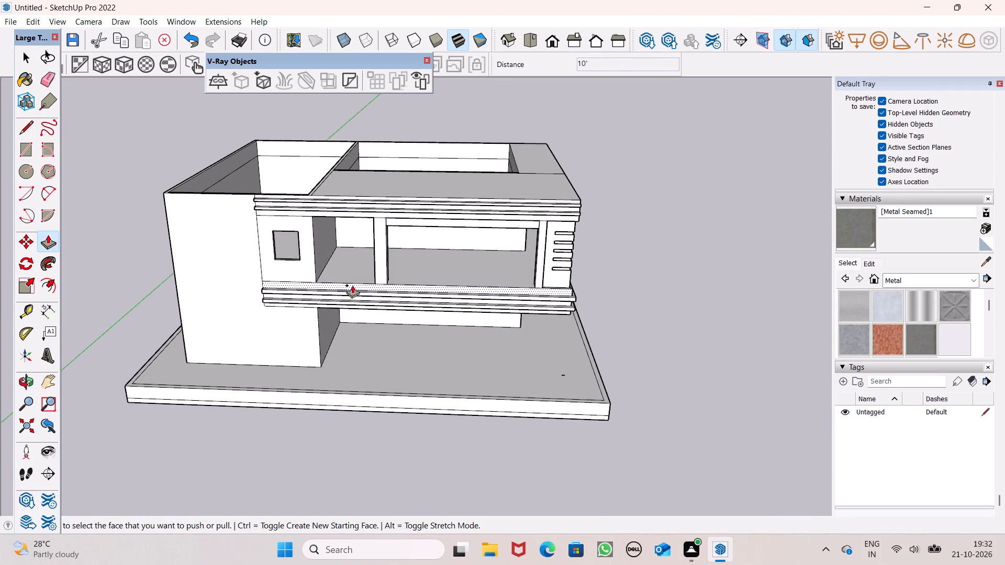
scroll(359, 276, down, 2)
middle_drag(381, 319, 376, 380)
scroll(334, 313, down, 2)
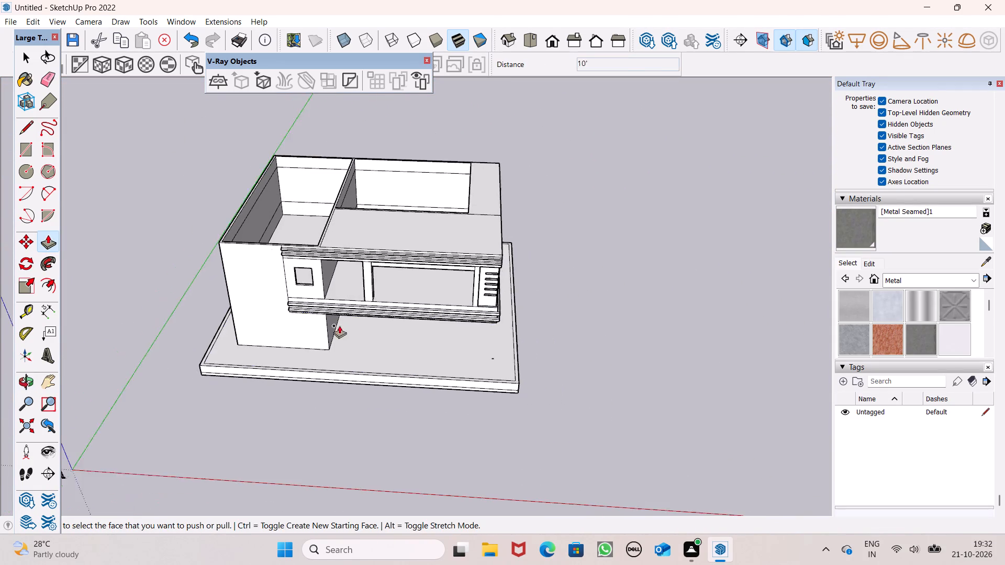
middle_drag(340, 330, 350, 412)
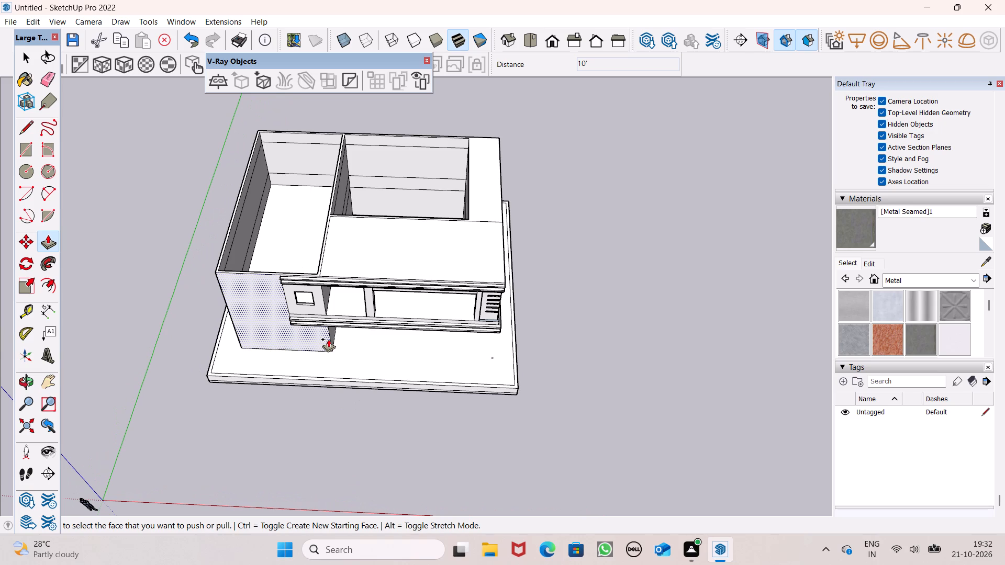
Draw a line about 8' 8 3/4" long across the upper floor from the window wall to the post, parallel to the outer edge.
scroll(341, 302, up, 7)
middle_drag(354, 345, 360, 399)
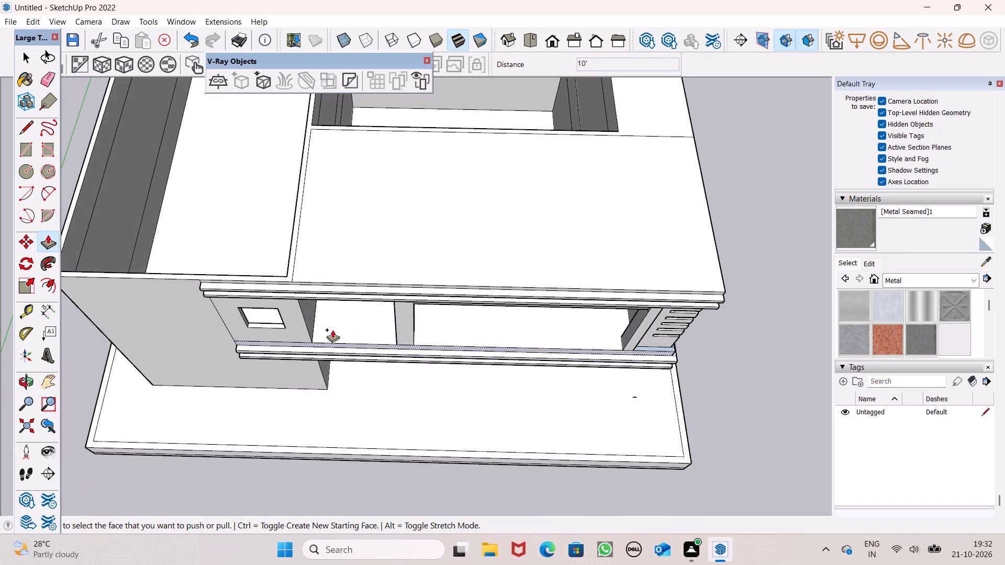
click(23, 125)
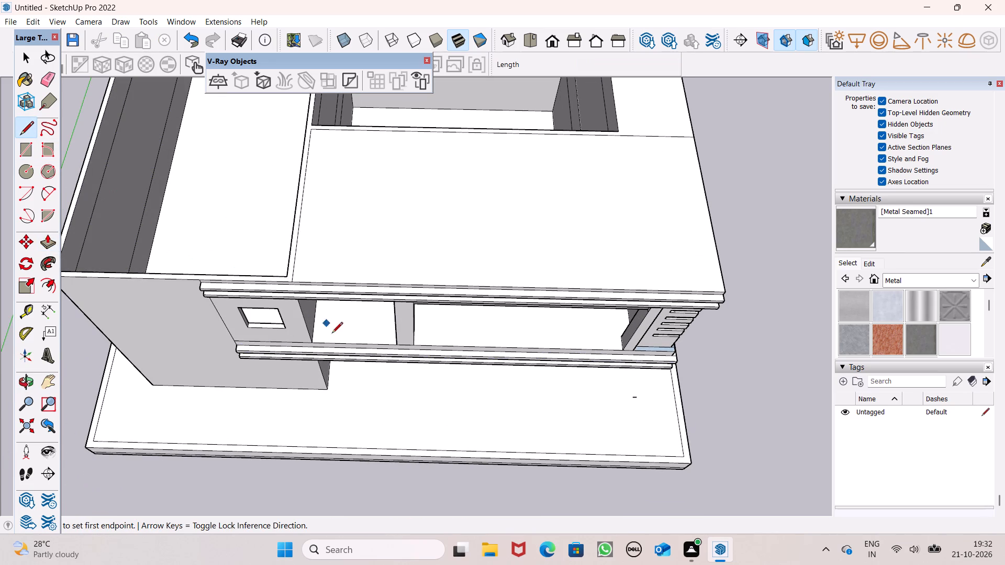
scroll(405, 409, up, 3)
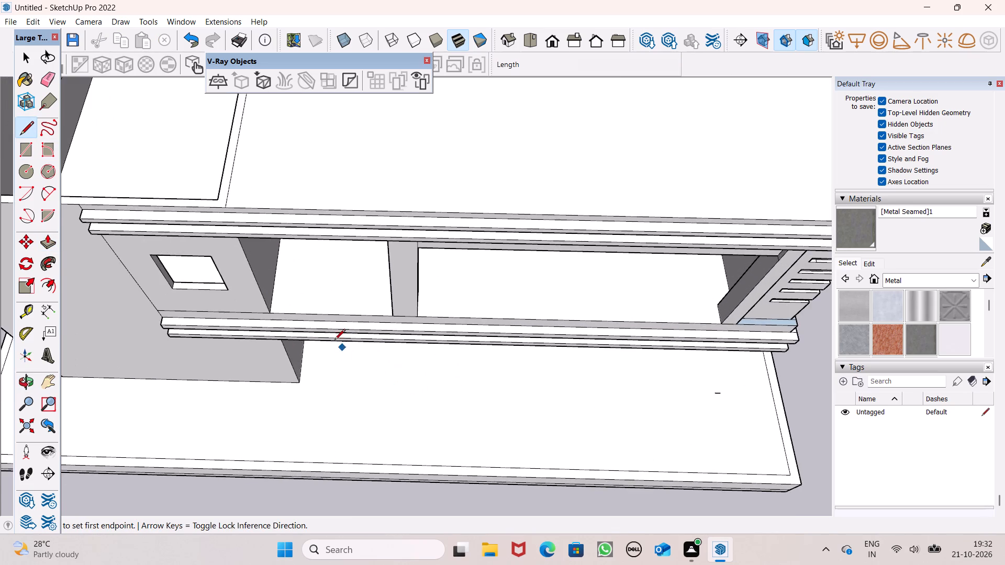
scroll(326, 321, up, 6)
middle_drag(362, 341, 361, 330)
scroll(265, 296, up, 3)
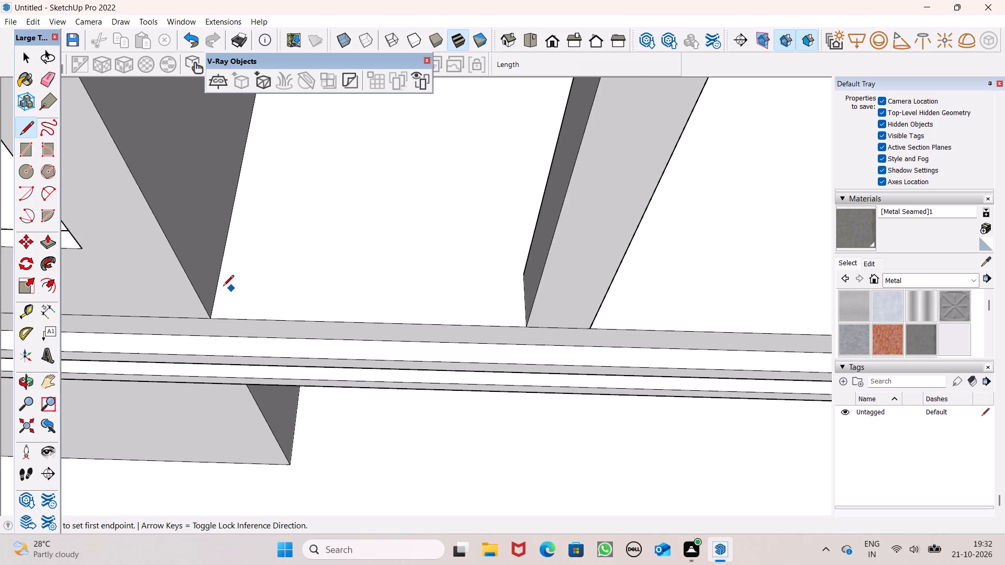
click(218, 281)
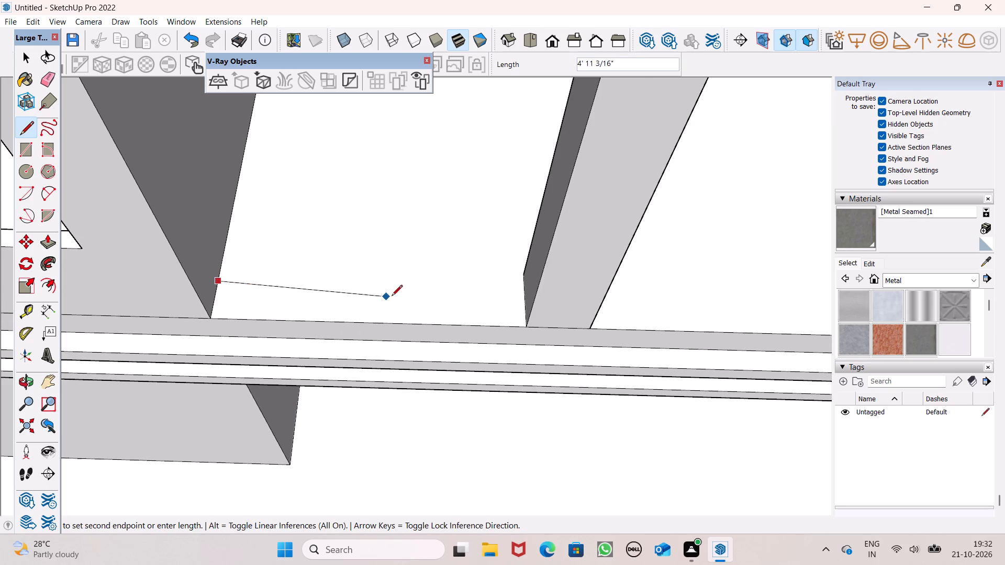
click(522, 282)
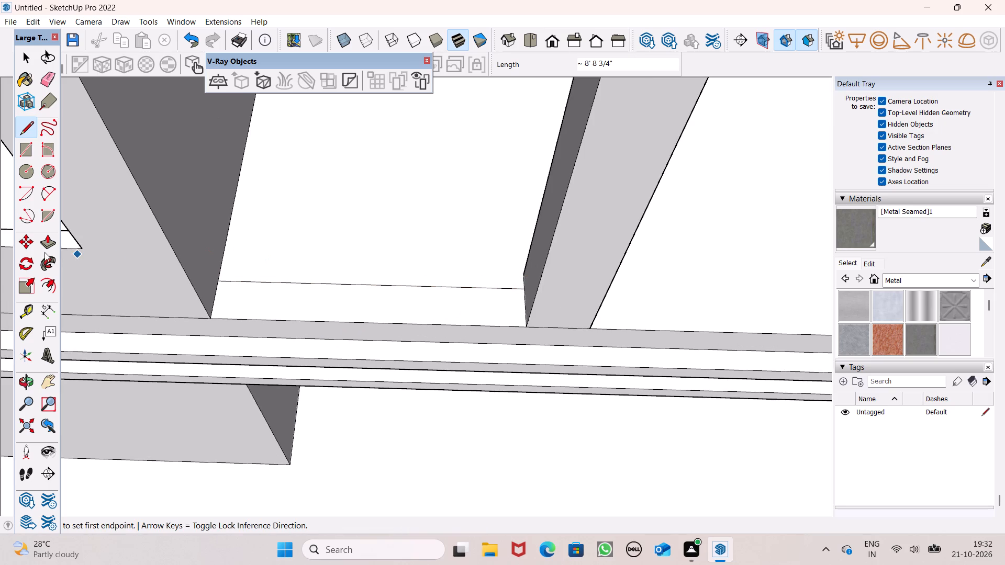
Push/Pull the floor strip between the window wall and the post up 4' as a low wall.
click(47, 242)
scroll(314, 280, down, 1)
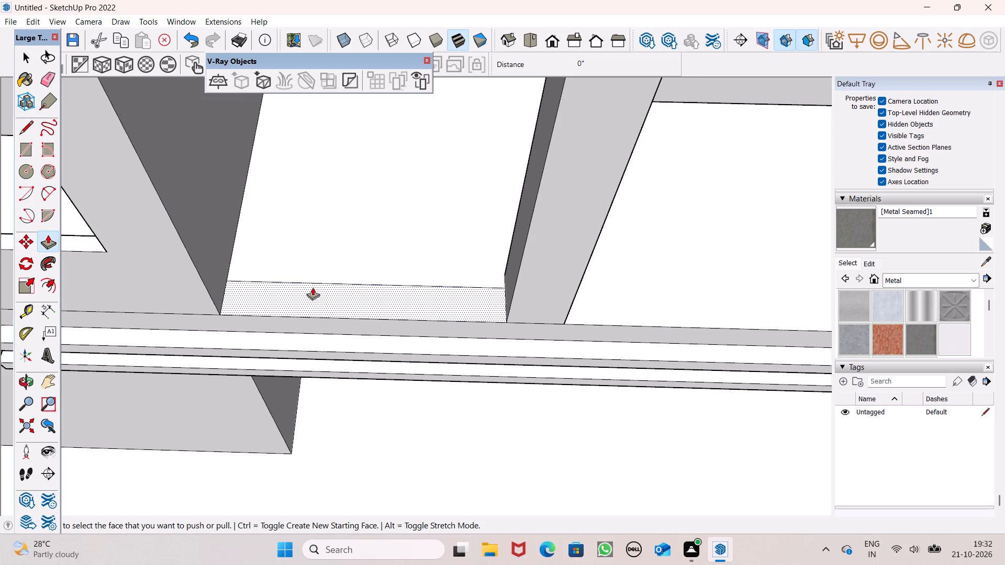
drag(301, 307, 294, 282)
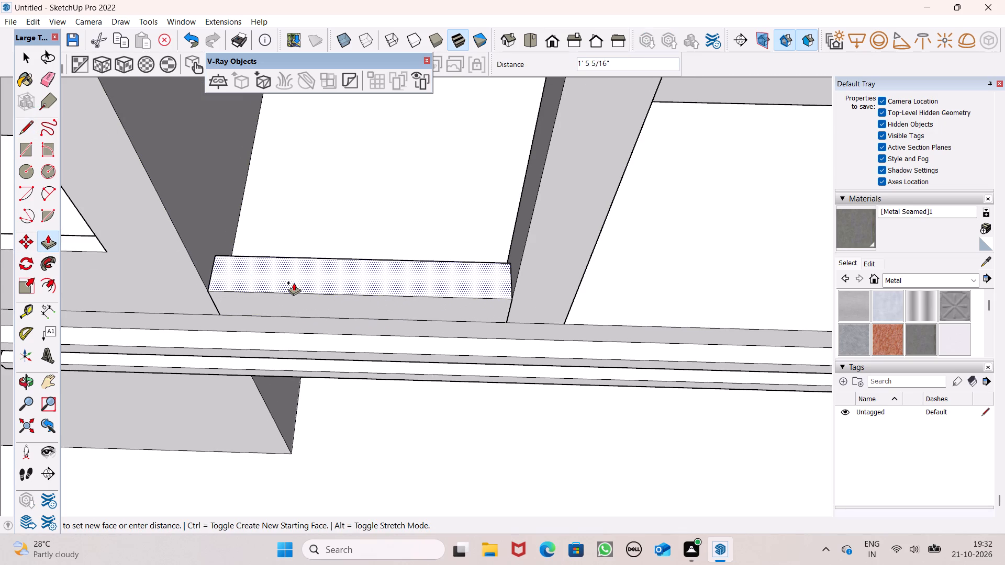
drag(294, 282, 292, 276)
text(4')
key(Return)
Examine the low wall, post and upper openings from the side, the grooved column corner and above.
scroll(292, 276, down, 2)
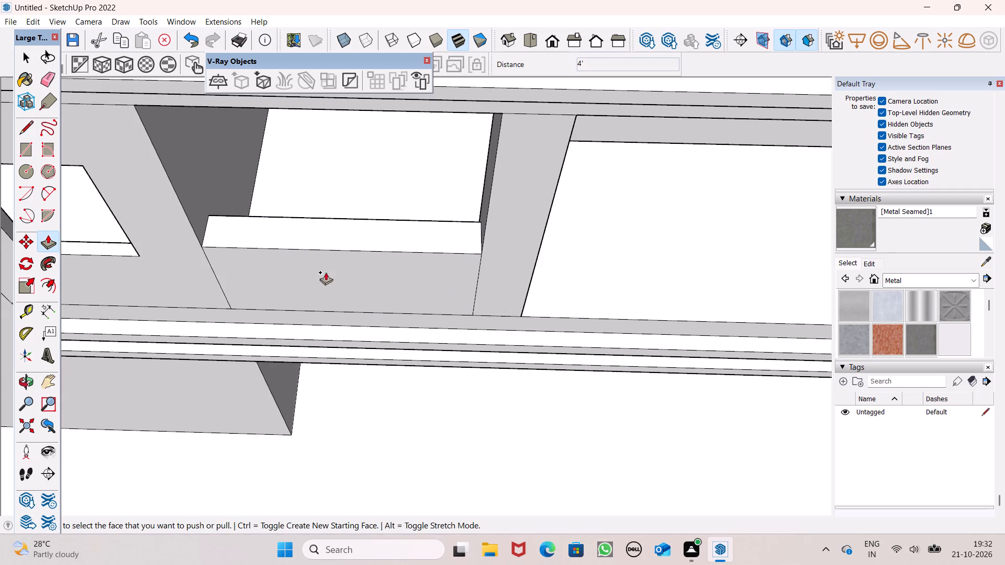
middle_drag(391, 270, 379, 167)
scroll(385, 202, down, 9)
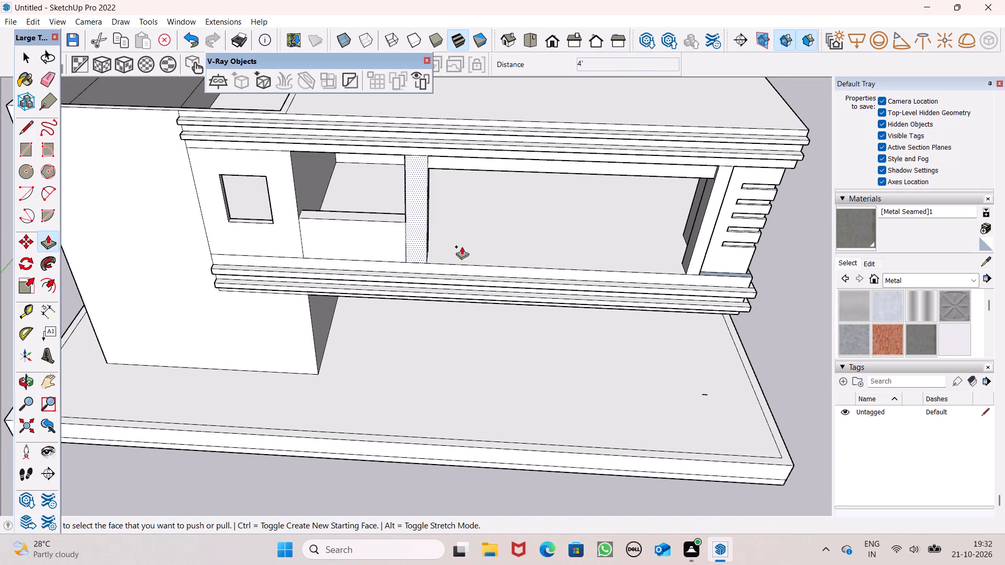
middle_drag(515, 252, 175, 193)
scroll(181, 196, down, 1)
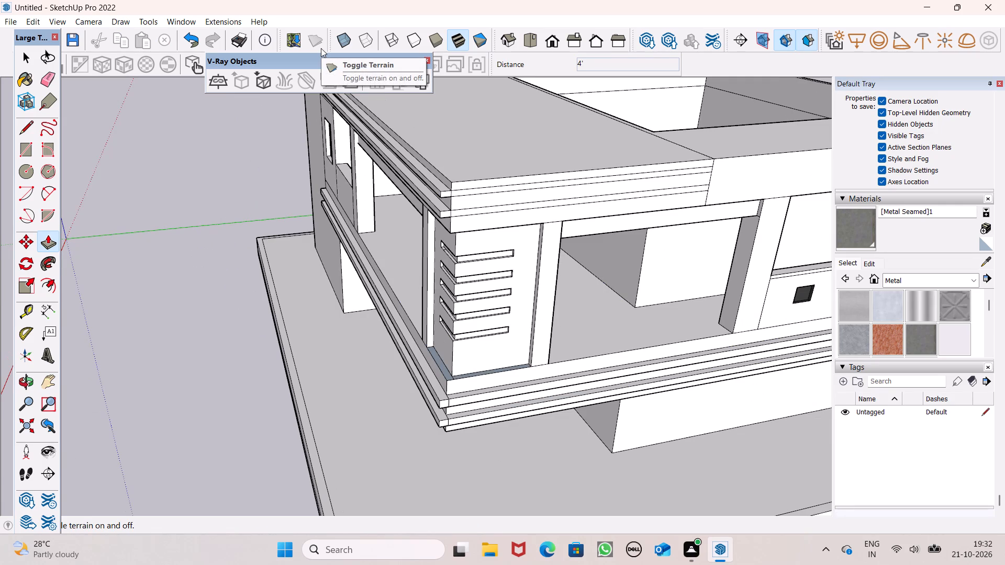
scroll(9, 165, down, 1)
middle_drag(147, 229, 439, 204)
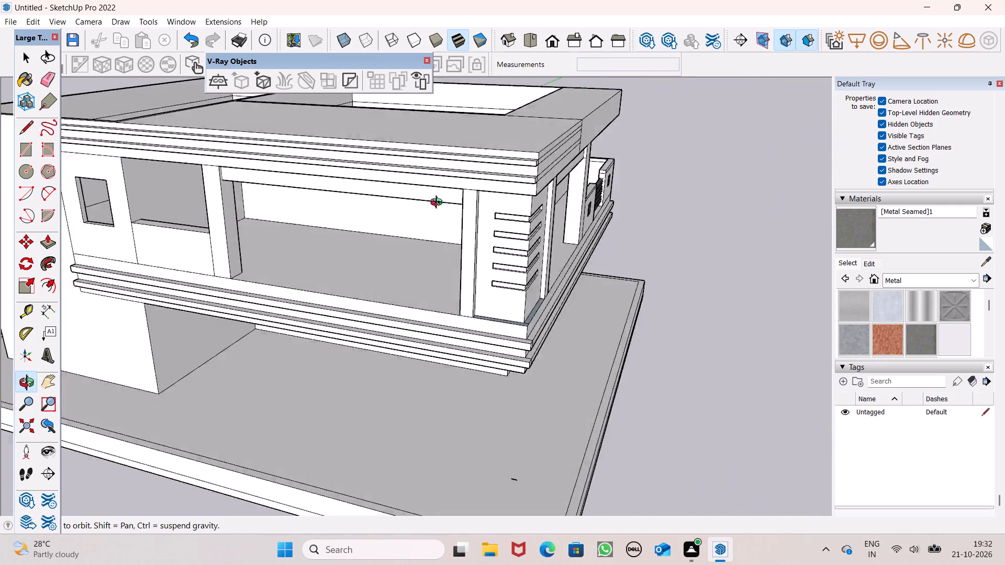
middle_drag(439, 204, 512, 190)
scroll(510, 186, down, 4)
middle_drag(505, 211, 374, 231)
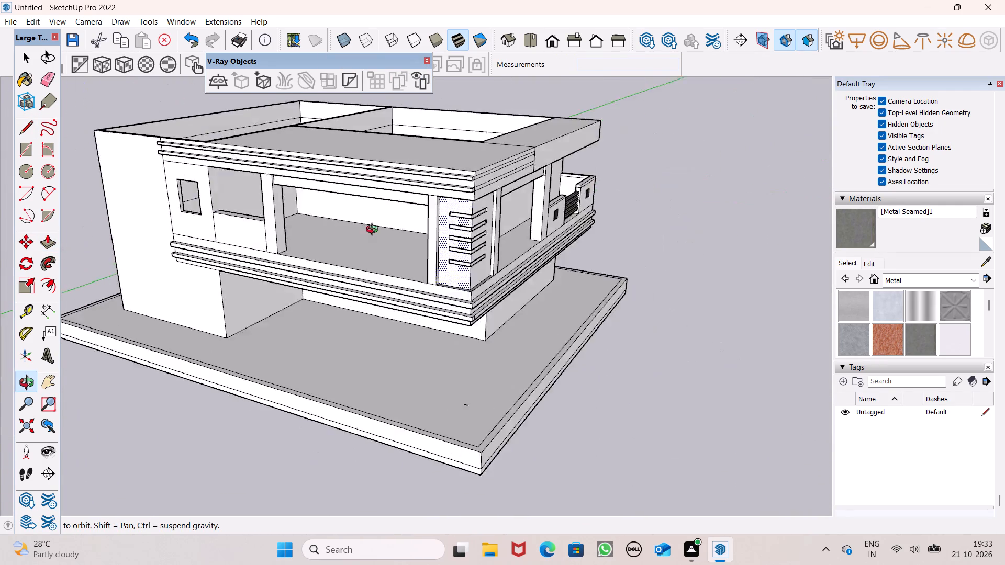
middle_drag(374, 231, 628, 242)
Push/Pull the low wall's top face up 4" and finish with Push/Pull.
scroll(190, 268, up, 6)
scroll(359, 289, up, 1)
middle_drag(359, 291, 321, 451)
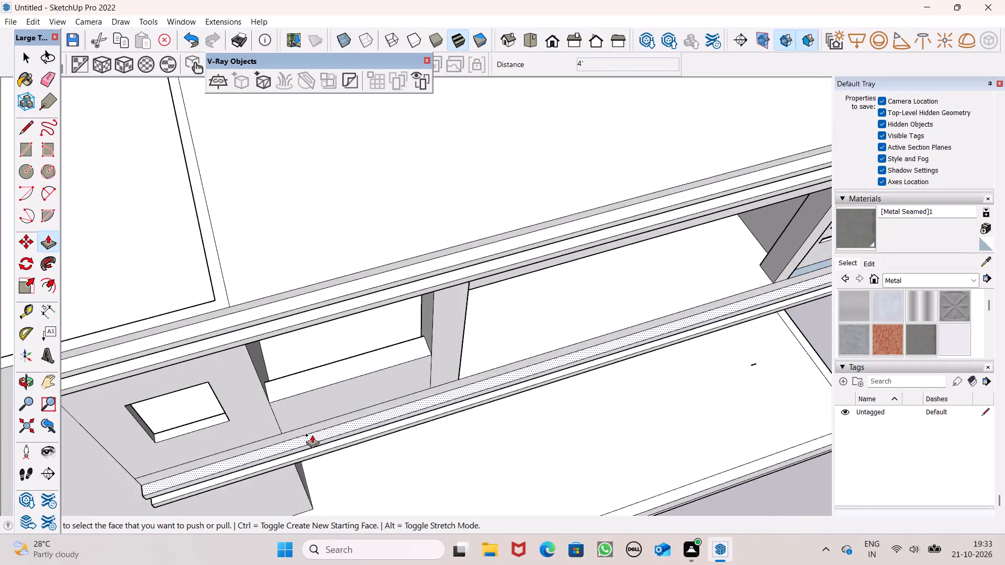
scroll(302, 404, up, 5)
drag(282, 384, 282, 370)
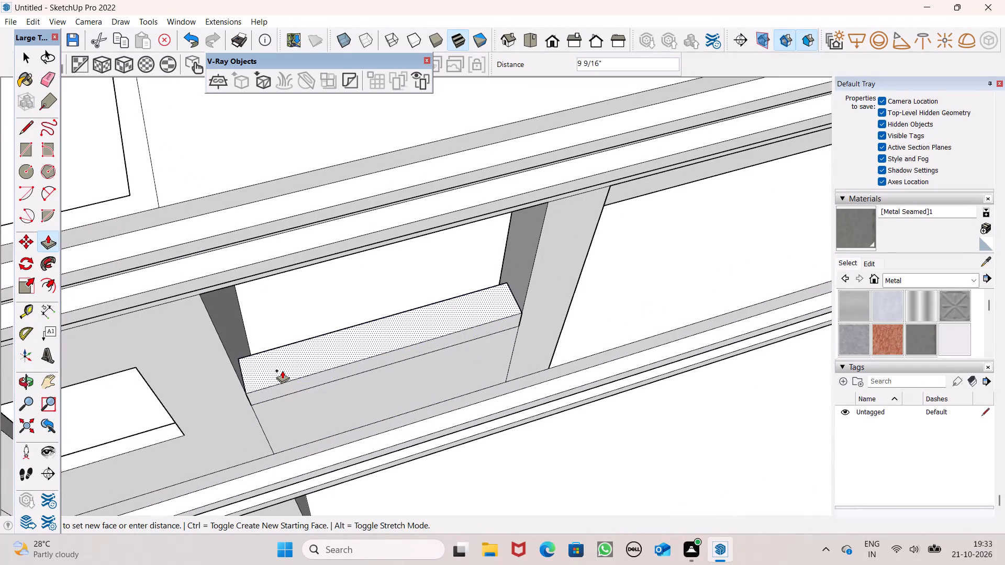
drag(282, 370, 282, 370)
key(4)
key(shift+quotedbl)
key(Return)
scroll(282, 364, down, 2)
middle_drag(333, 392, 268, 253)
scroll(299, 290, down, 3)
key(space)
middle_drag(418, 354, 376, 333)
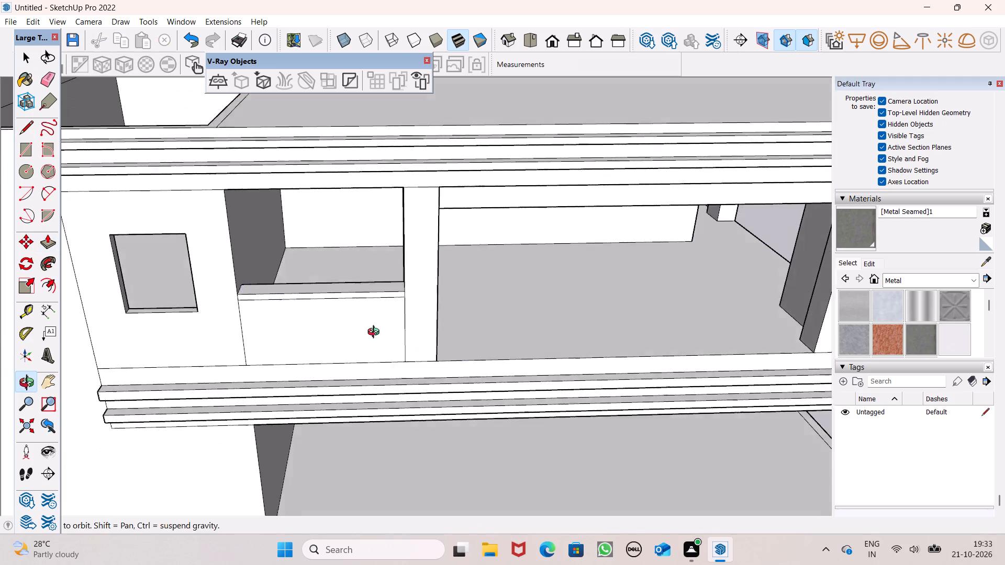
Draw a rectangle about 1' 4" square on the outer face of the upper floor's low wall.
middle_drag(376, 333, 315, 316)
scroll(311, 311, down, 4)
middle_drag(319, 317, 261, 331)
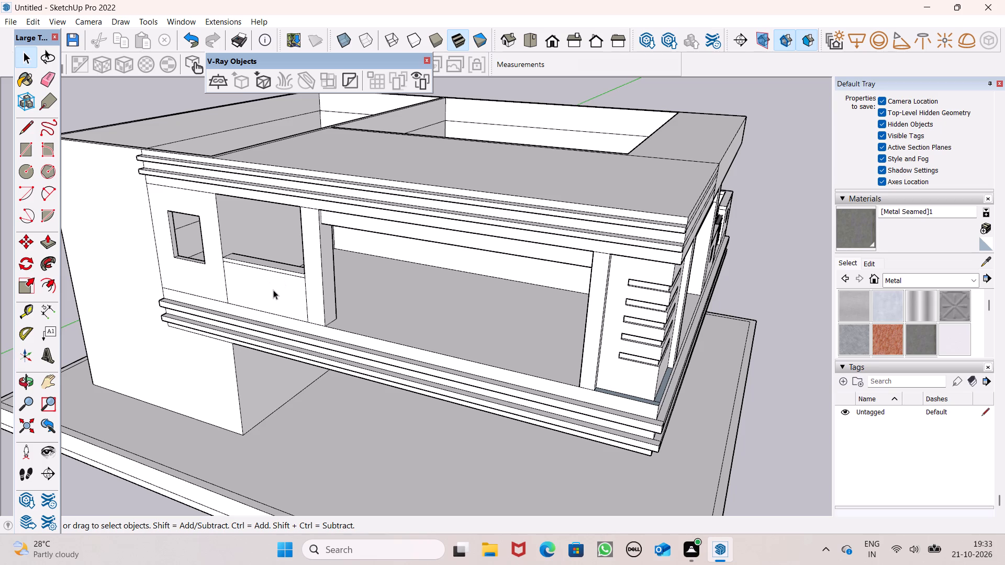
middle_drag(222, 311, 348, 252)
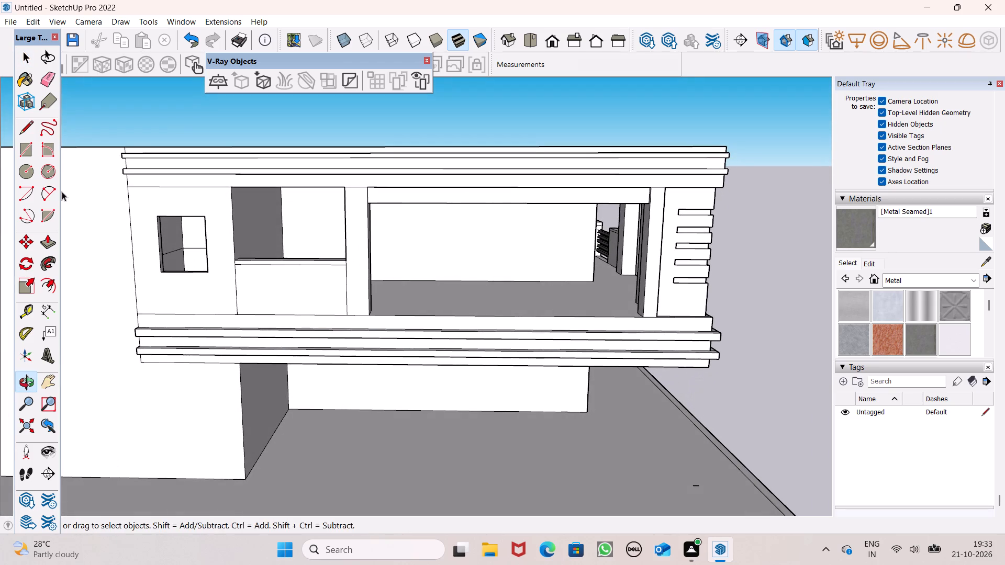
click(29, 159)
scroll(194, 272, up, 5)
scroll(304, 313, up, 5)
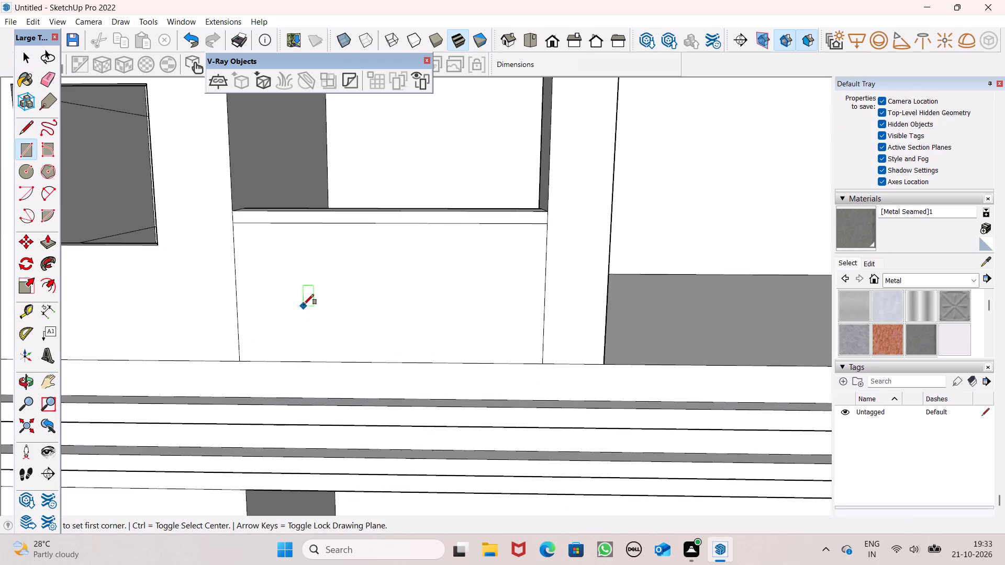
middle_drag(305, 293, 308, 281)
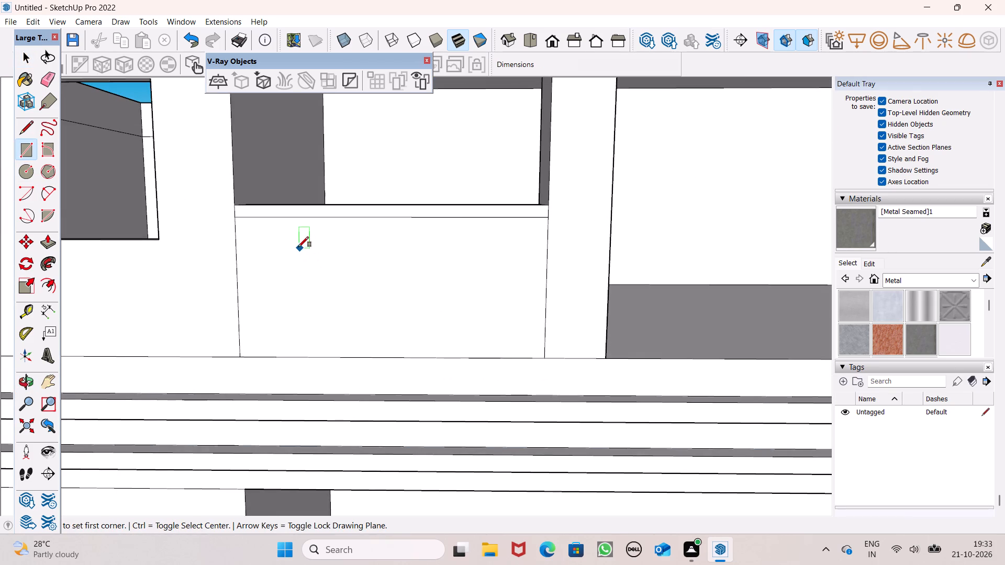
click(298, 247)
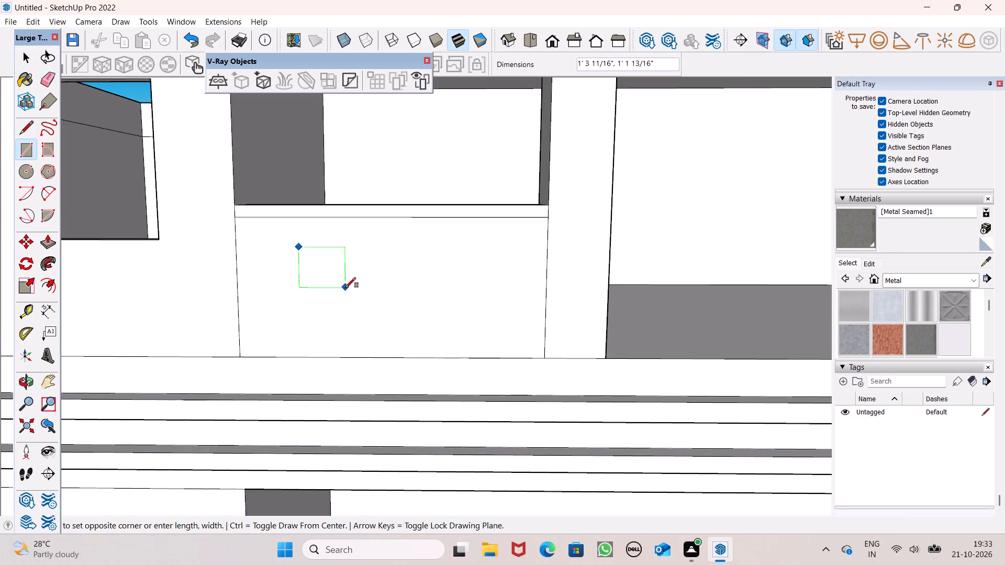
click(346, 291)
key(space)
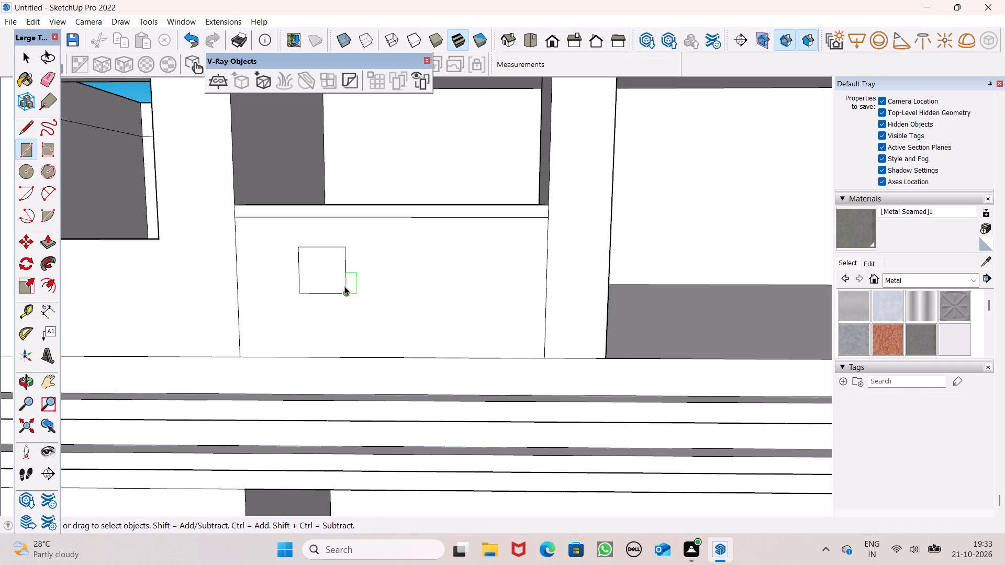
Move the square slightly down and toward the post on the low wall's face.
double_click(335, 278)
key(m)
key(Return)
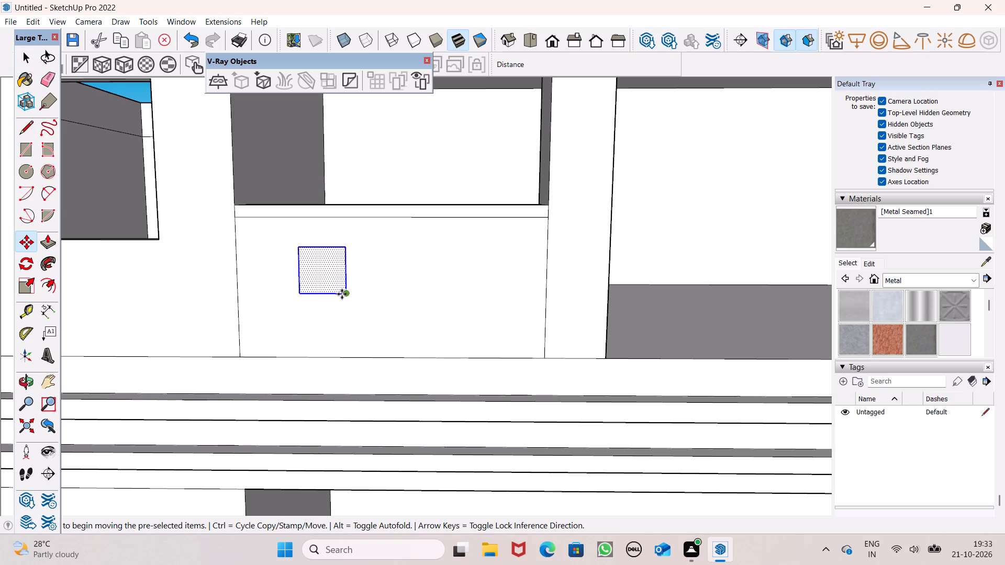
drag(342, 295, 353, 303)
drag(347, 301, 357, 301)
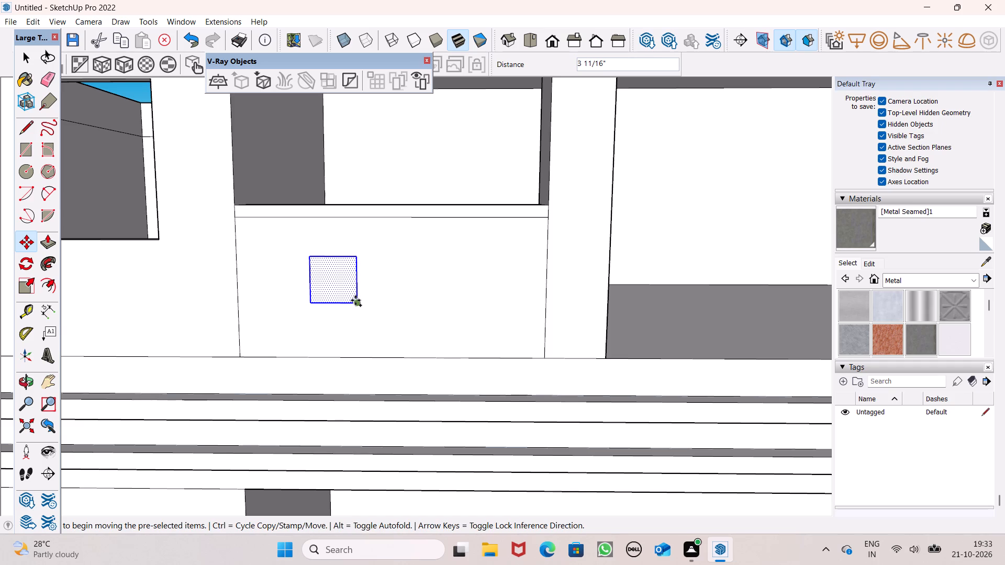
Copy the square horizontally toward the post, leaving a gap between the two, and clear the selection.
drag(357, 301, 410, 303)
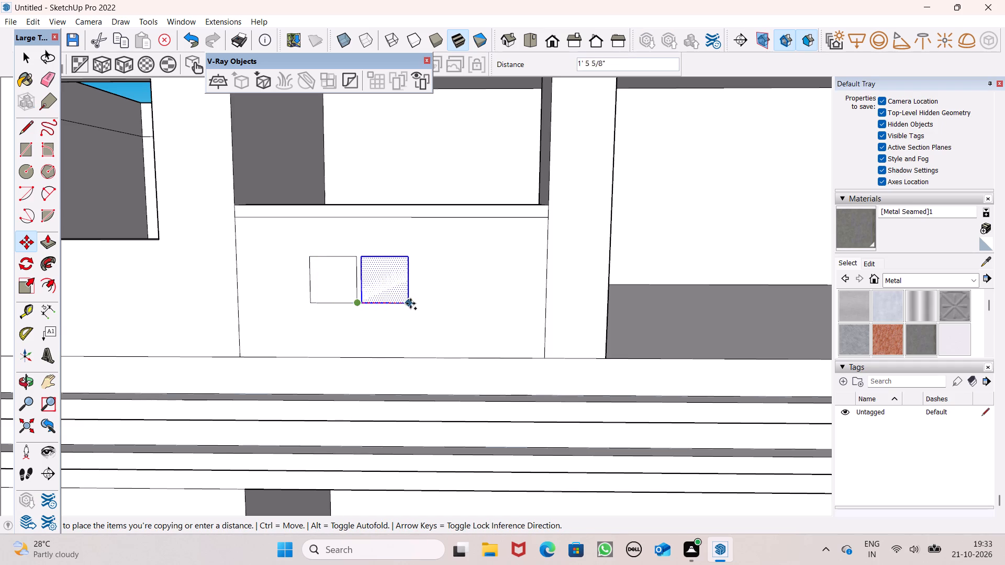
drag(410, 303, 431, 304)
scroll(405, 274, down, 6)
key(space)
scroll(342, 294, down, 7)
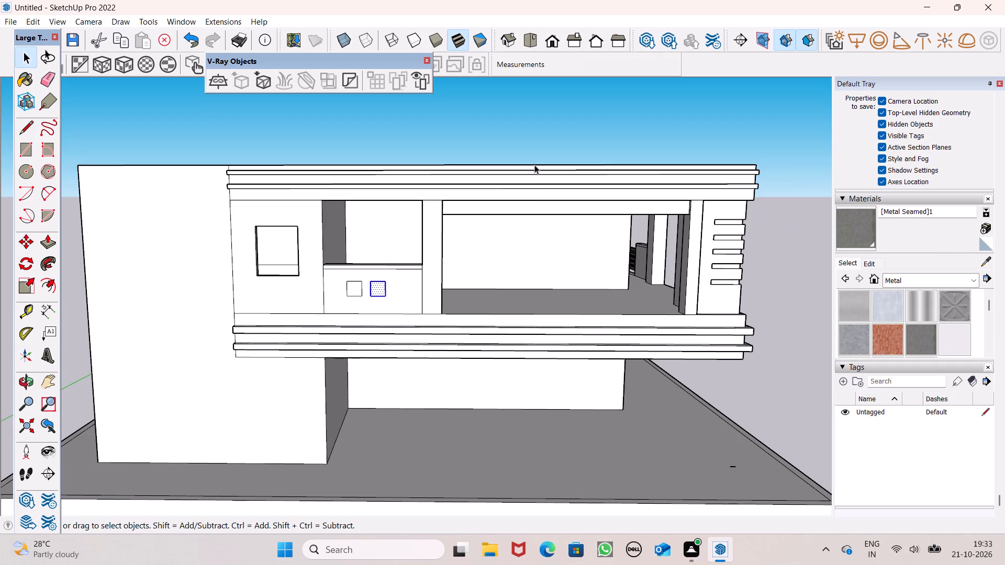
click(546, 168)
Paint both squares on the low wall with Color M07 from the Colors material collection.
click(909, 284)
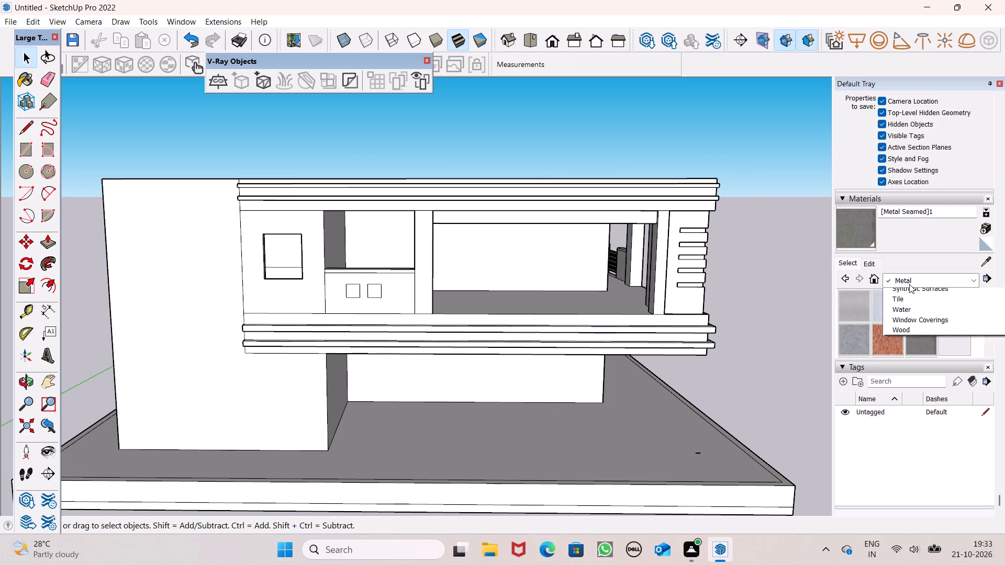
click(920, 329)
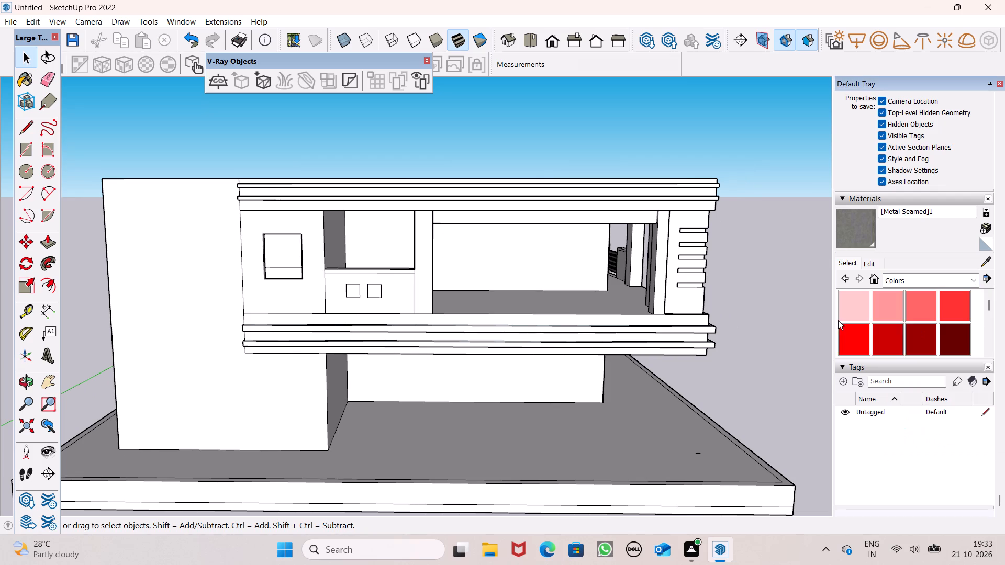
scroll(893, 329, down, 15)
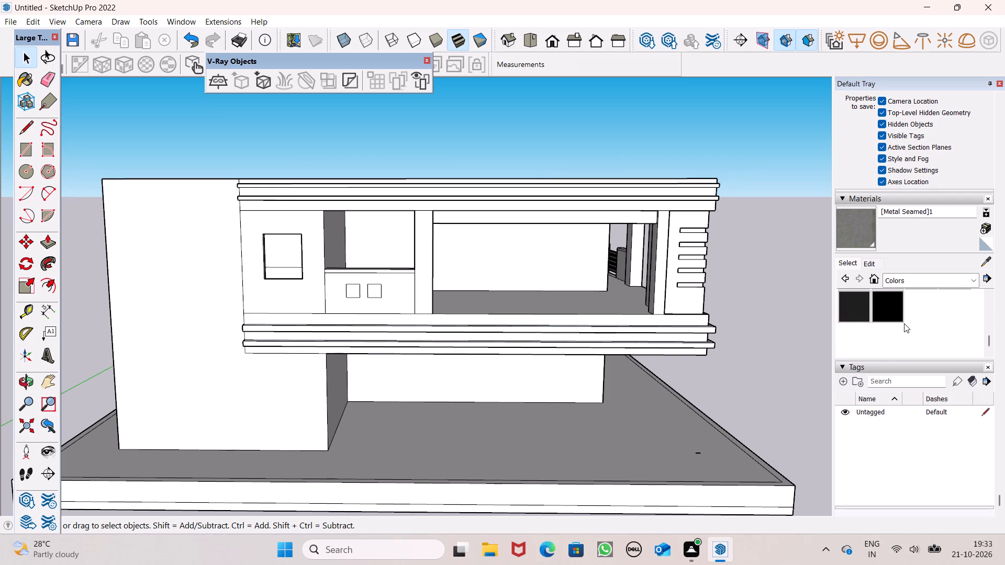
scroll(893, 322, up, 1)
click(954, 336)
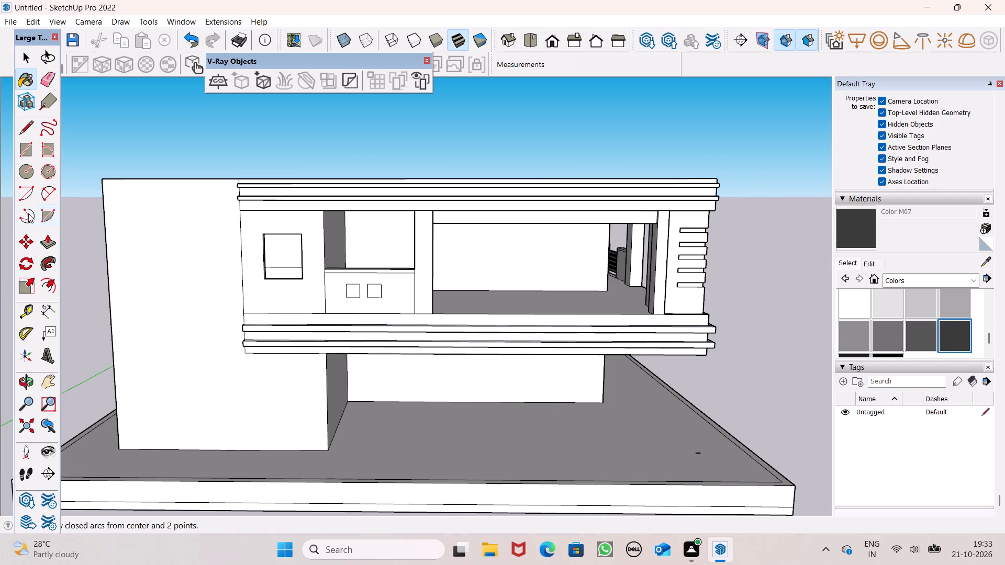
scroll(0, 156, up, 1)
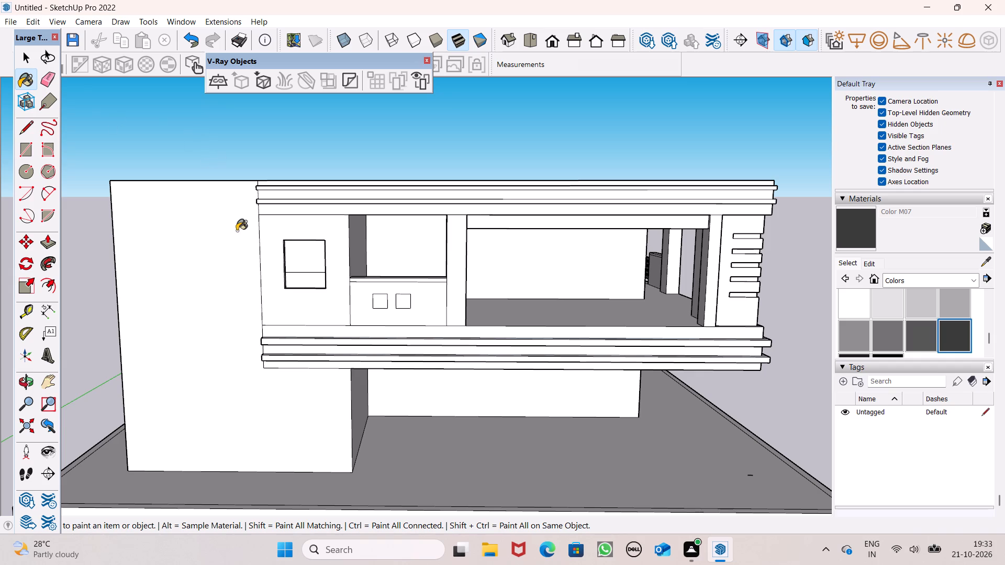
scroll(247, 242, up, 6)
scroll(369, 349, up, 6)
click(493, 343)
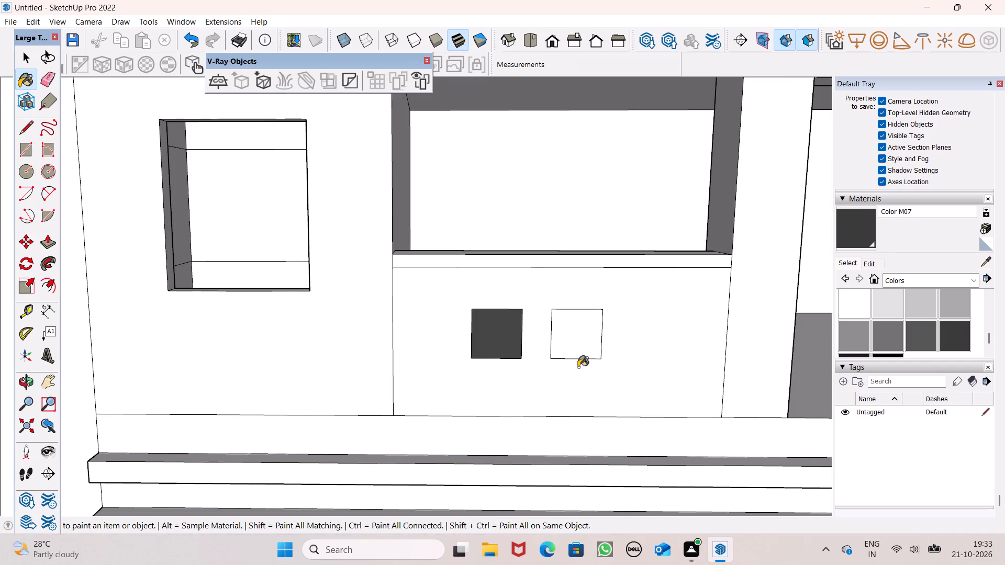
click(568, 350)
Push/Pull both dark squares about 2 3/4" into the low wall as matching recesses.
scroll(555, 338, down, 3)
middle_drag(542, 357, 542, 386)
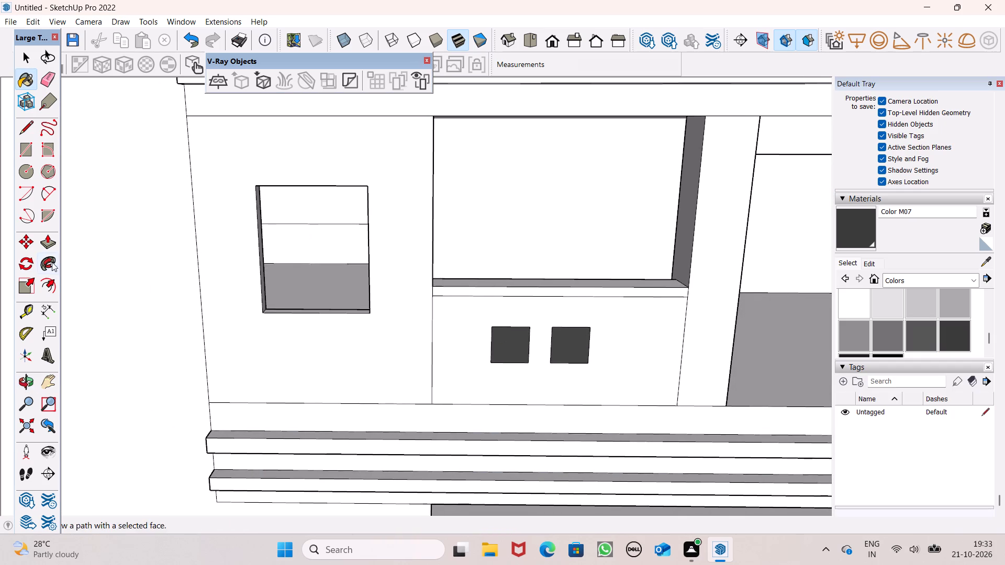
click(48, 245)
scroll(558, 400, up, 6)
middle_drag(505, 384, 510, 428)
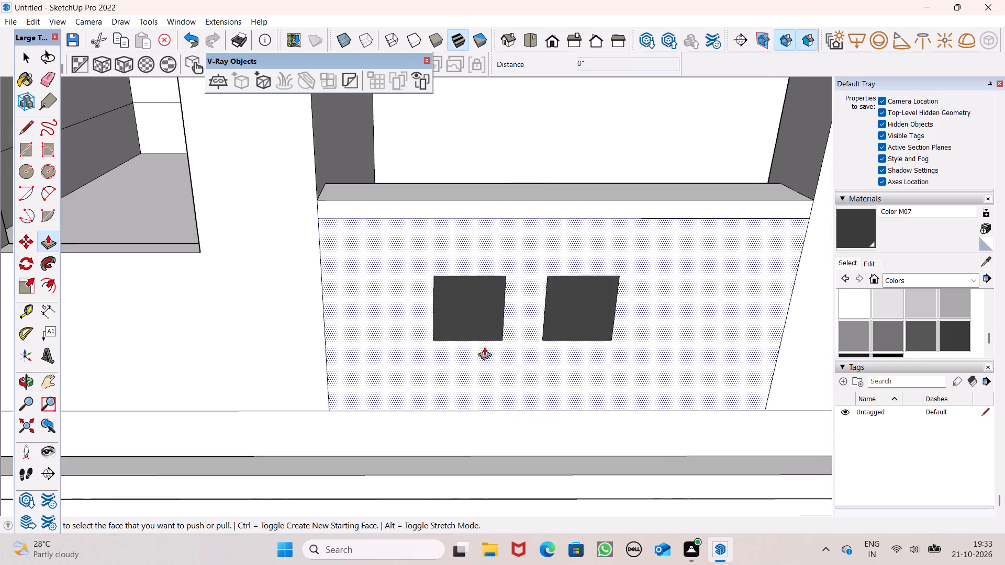
scroll(476, 334, up, 6)
drag(452, 341, 452, 331)
drag(634, 345, 529, 329)
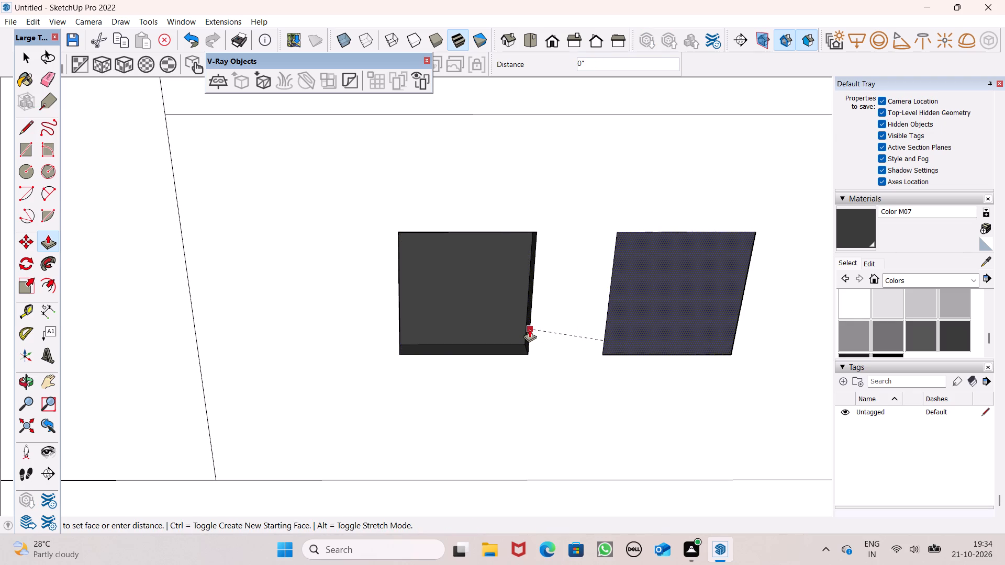
drag(529, 329, 517, 329)
scroll(436, 329, down, 5)
scroll(266, 340, down, 3)
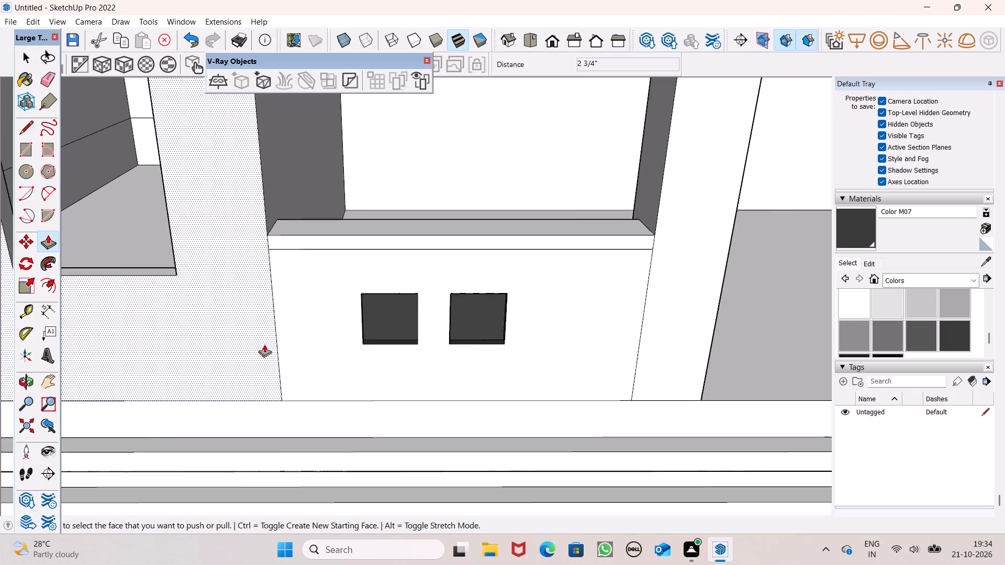
scroll(264, 344, down, 2)
key(space)
Examine the building's side elevation, including the recessed squares, upper openings and the wall under the overhang.
scroll(453, 361, down, 5)
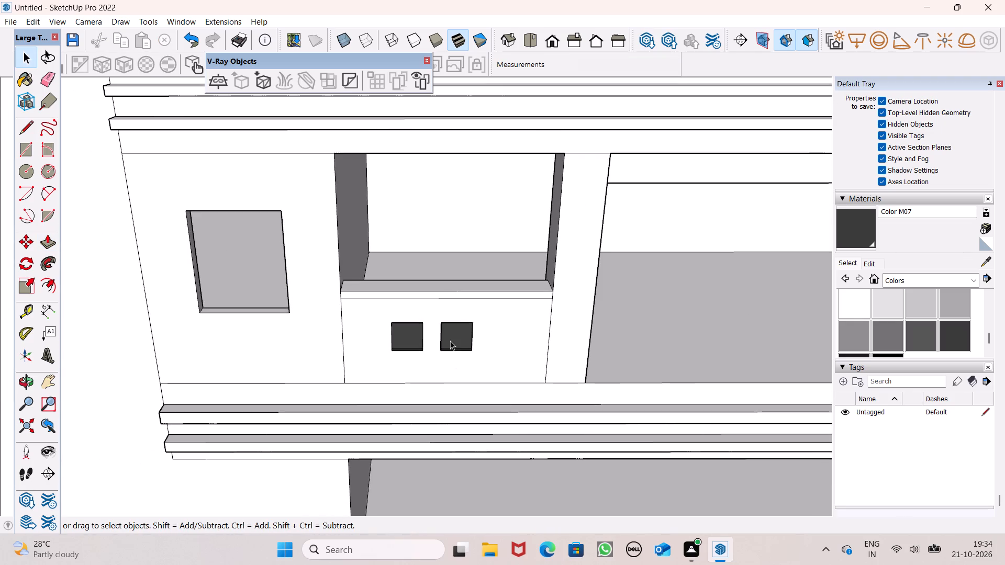
scroll(506, 337, down, 10)
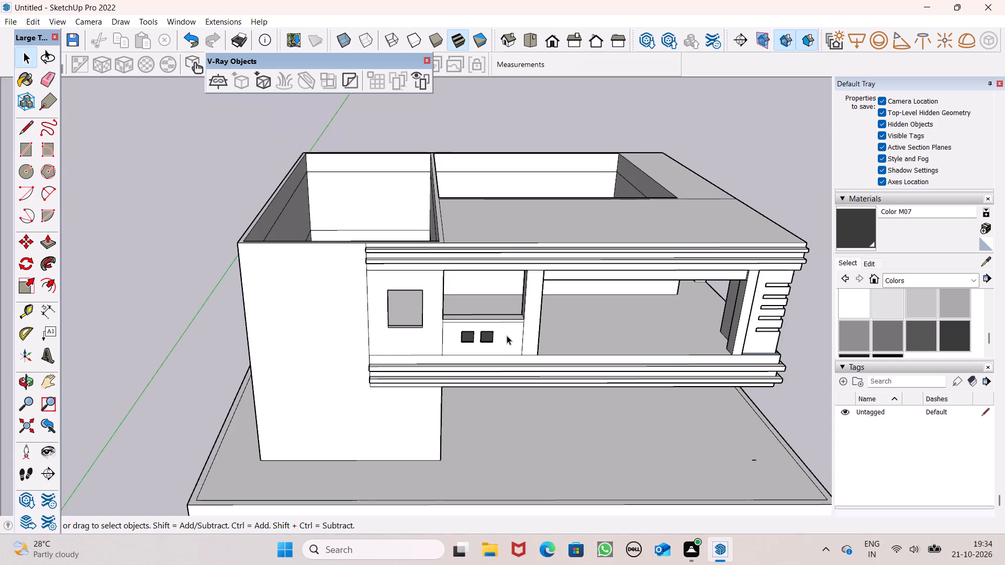
scroll(507, 335, down, 4)
middle_drag(580, 385, 536, 259)
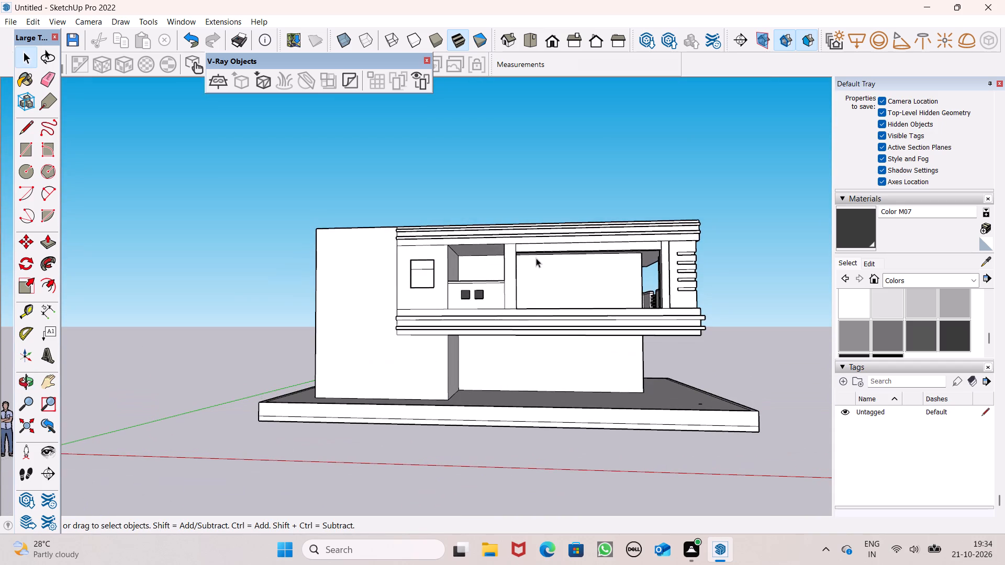
middle_drag(662, 302, 592, 299)
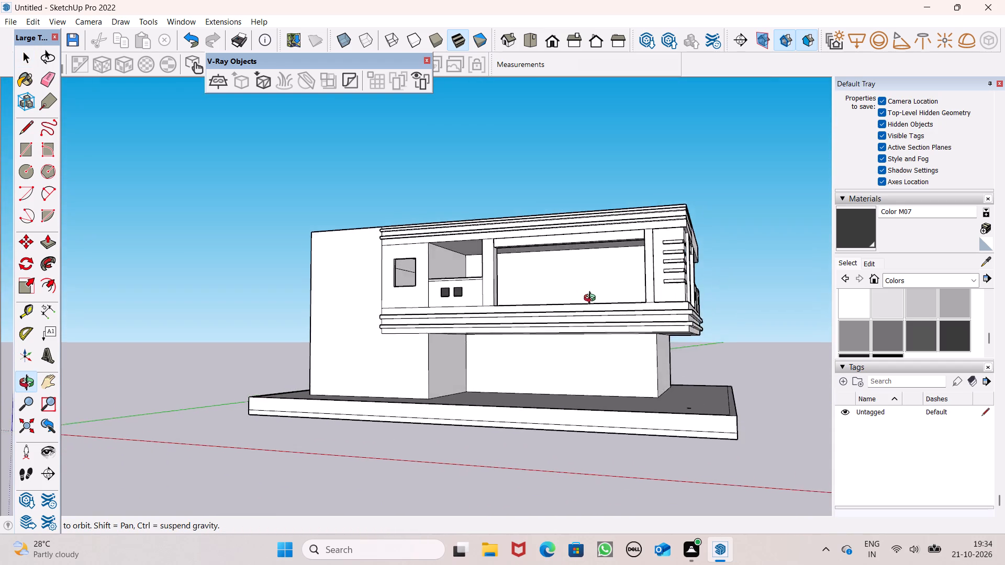
middle_drag(592, 299, 644, 290)
scroll(692, 312, up, 3)
middle_drag(646, 380, 661, 380)
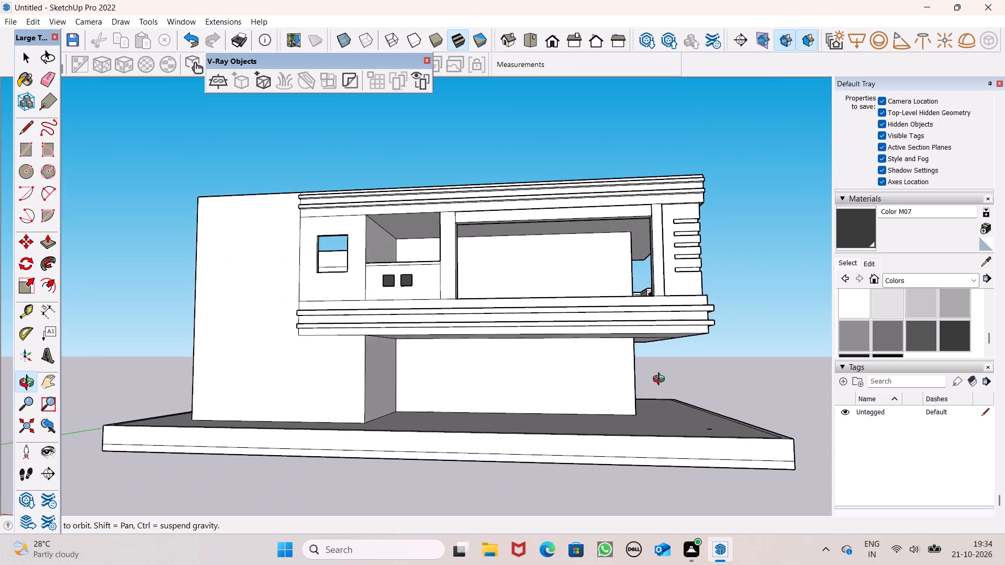
middle_drag(661, 380, 687, 375)
scroll(571, 380, up, 5)
scroll(569, 380, down, 2)
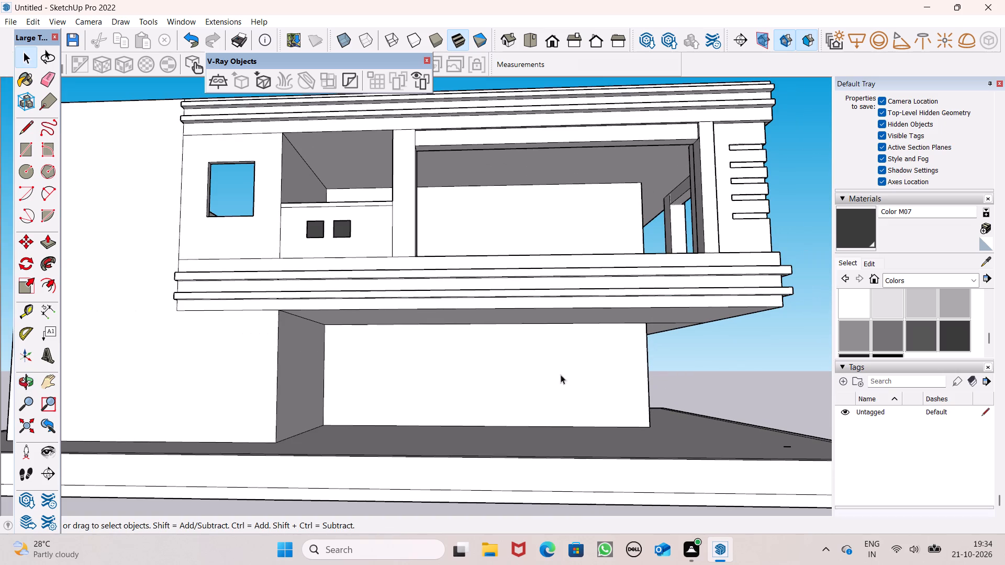
Draw a 4' by 7' door rectangle from the bottom edge of the ground-floor wall under the overhang.
click(28, 149)
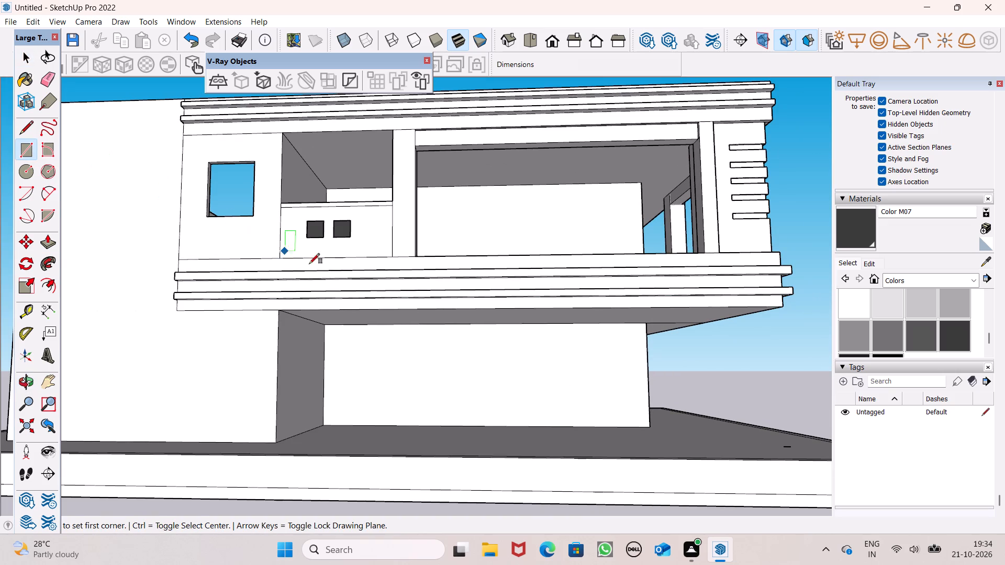
scroll(380, 379, down, 1)
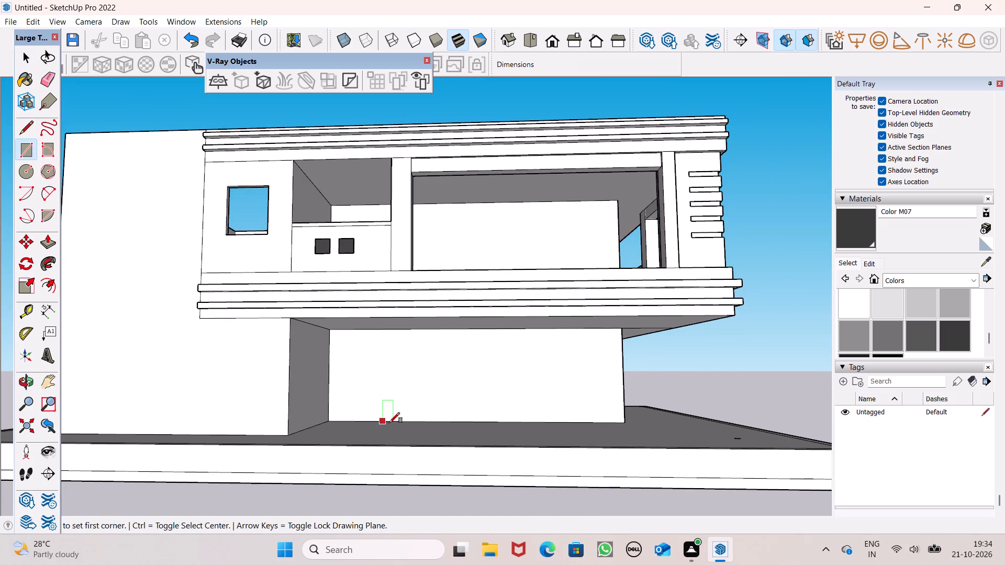
scroll(411, 420, up, 3)
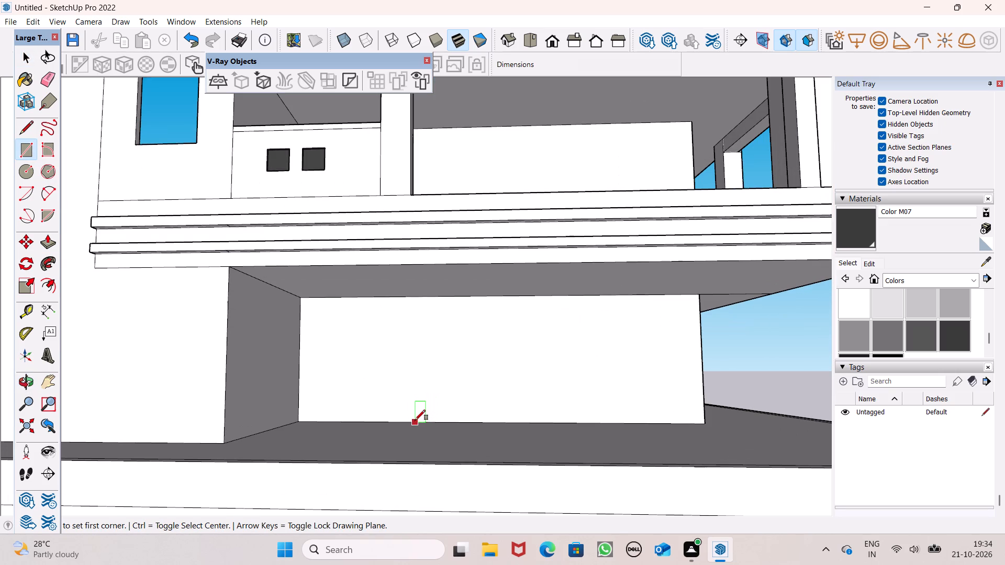
click(415, 420)
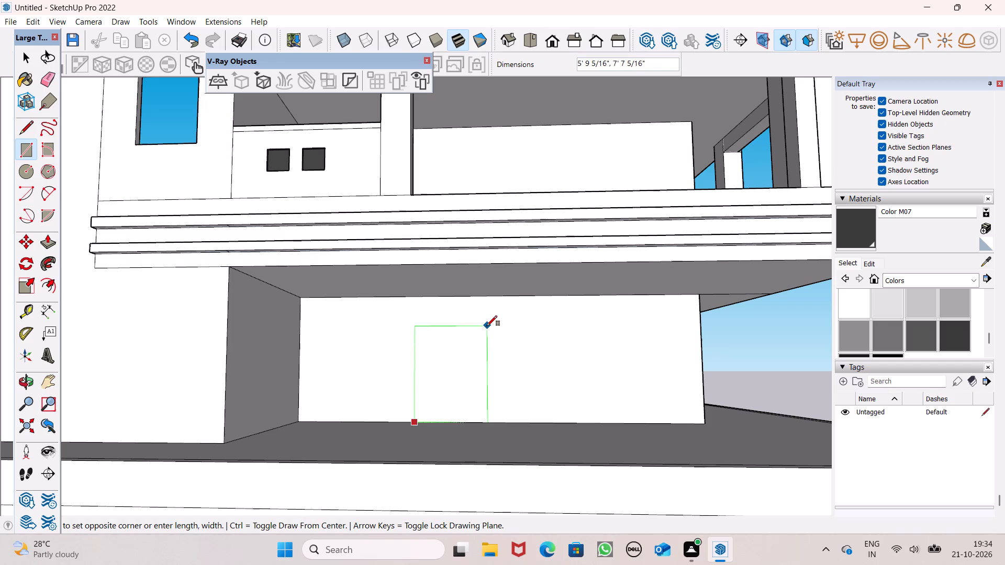
text(4',)
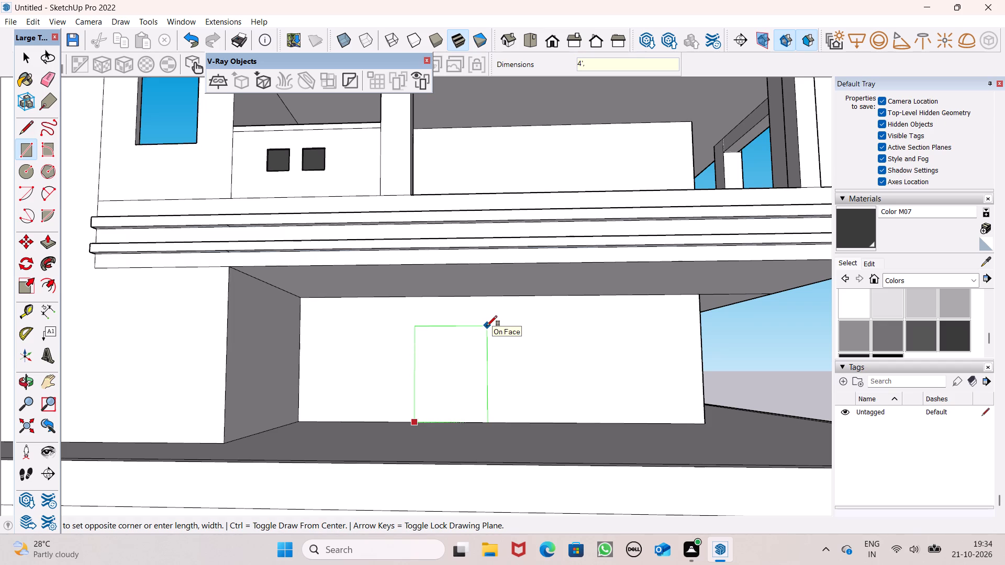
text(7')
key(Return)
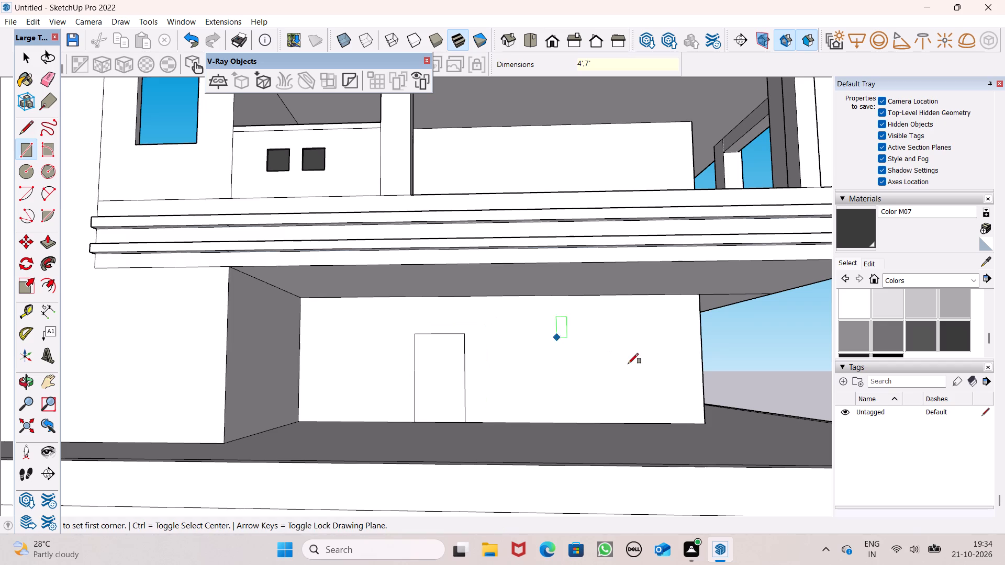
scroll(653, 351, down, 1)
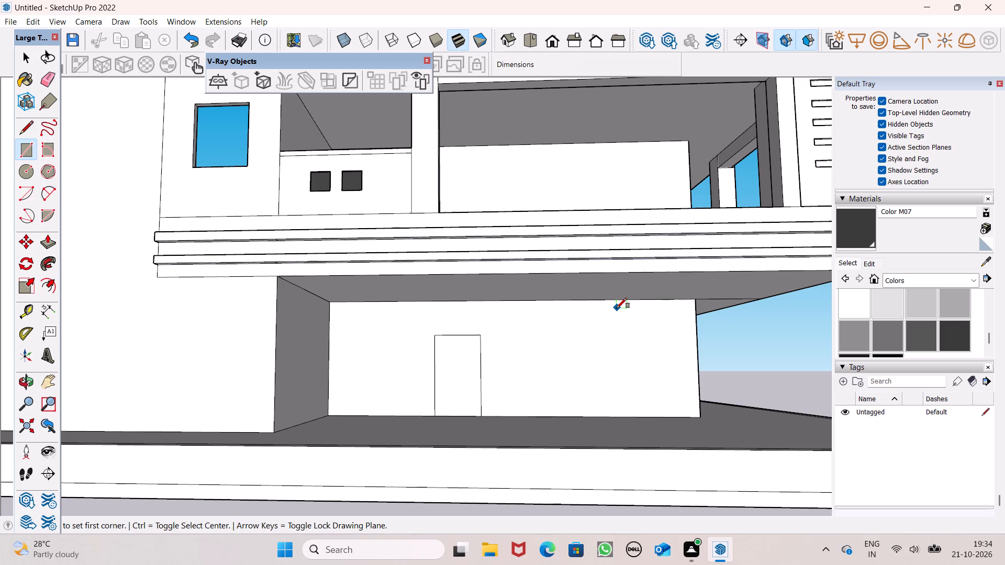
scroll(498, 242, down, 2)
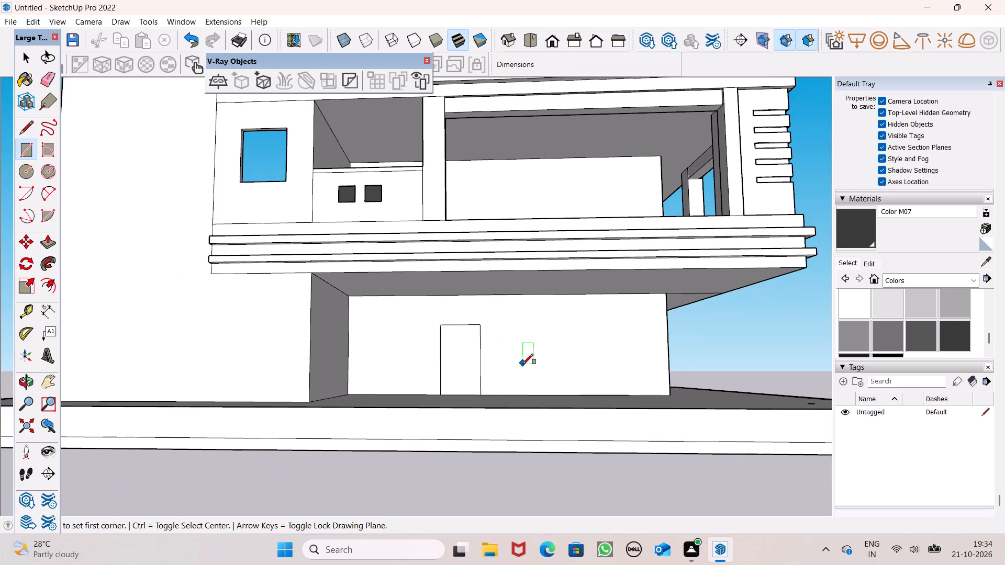
middle_drag(518, 371, 447, 411)
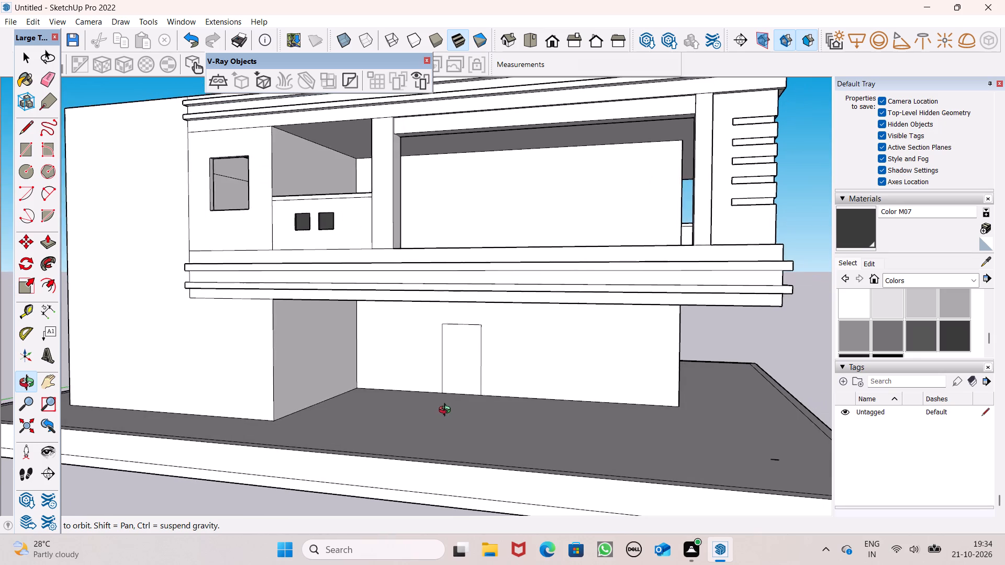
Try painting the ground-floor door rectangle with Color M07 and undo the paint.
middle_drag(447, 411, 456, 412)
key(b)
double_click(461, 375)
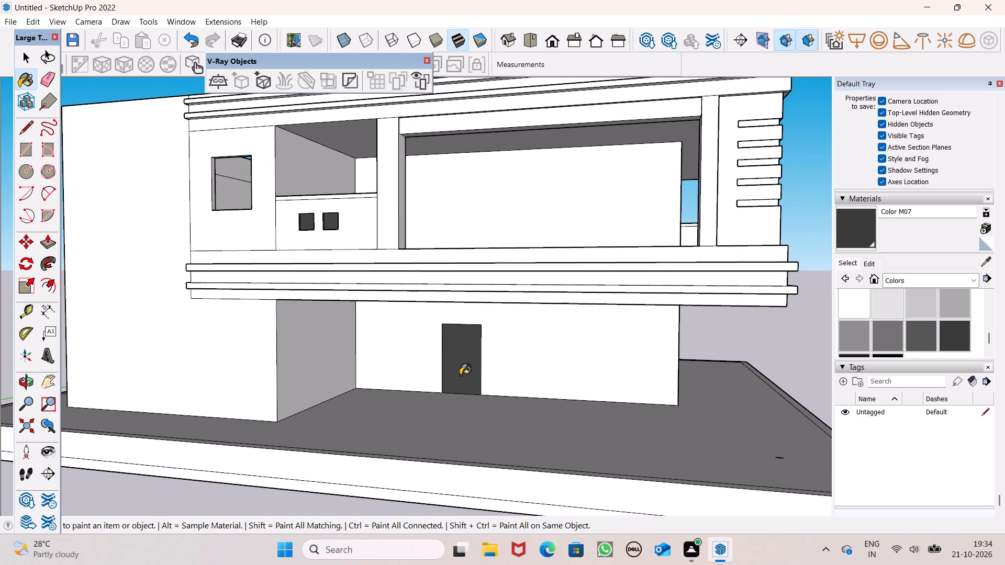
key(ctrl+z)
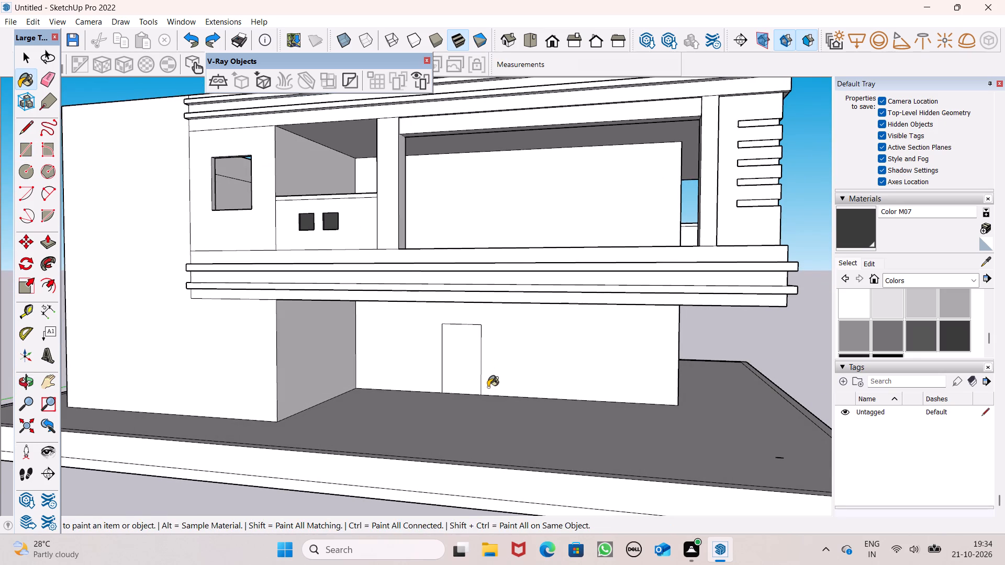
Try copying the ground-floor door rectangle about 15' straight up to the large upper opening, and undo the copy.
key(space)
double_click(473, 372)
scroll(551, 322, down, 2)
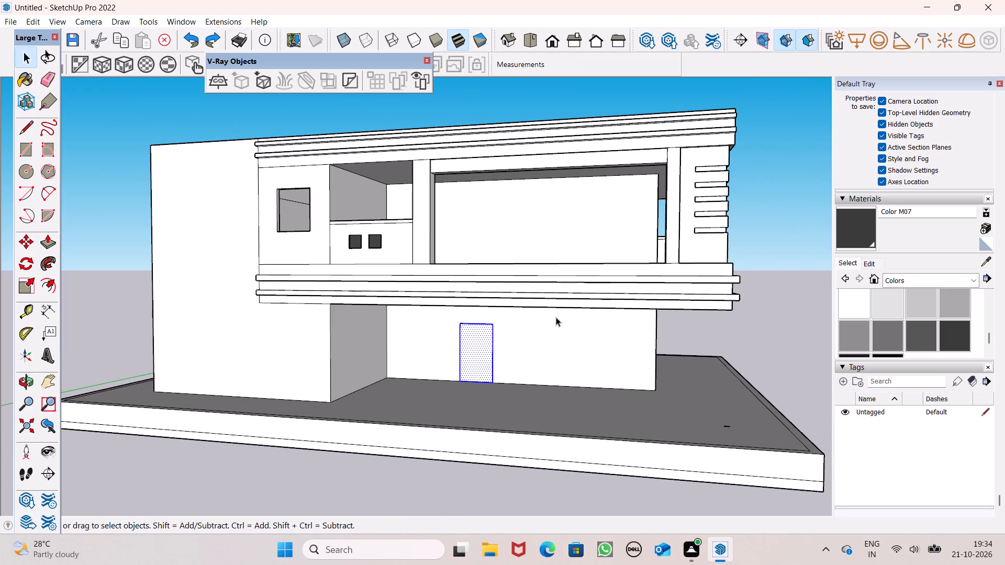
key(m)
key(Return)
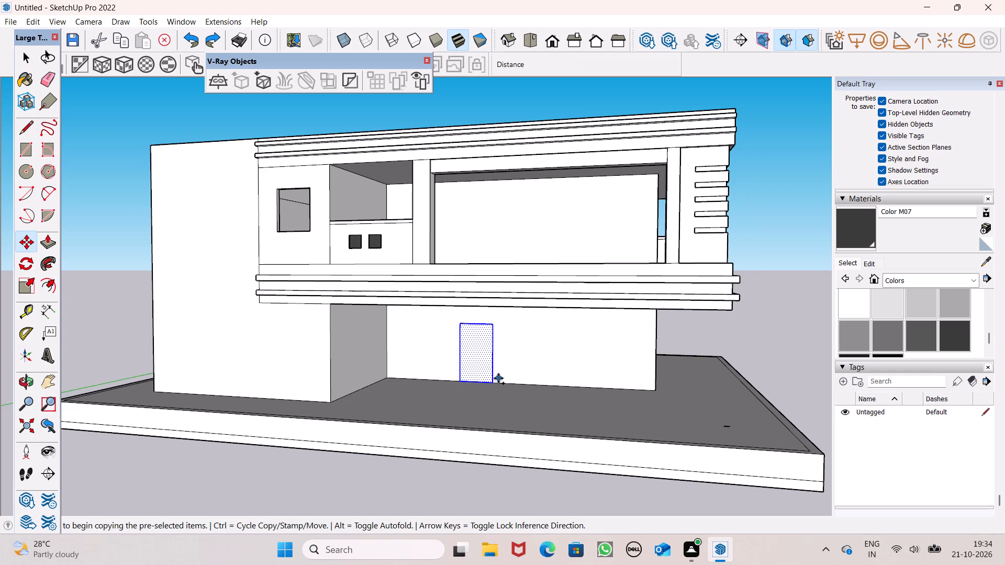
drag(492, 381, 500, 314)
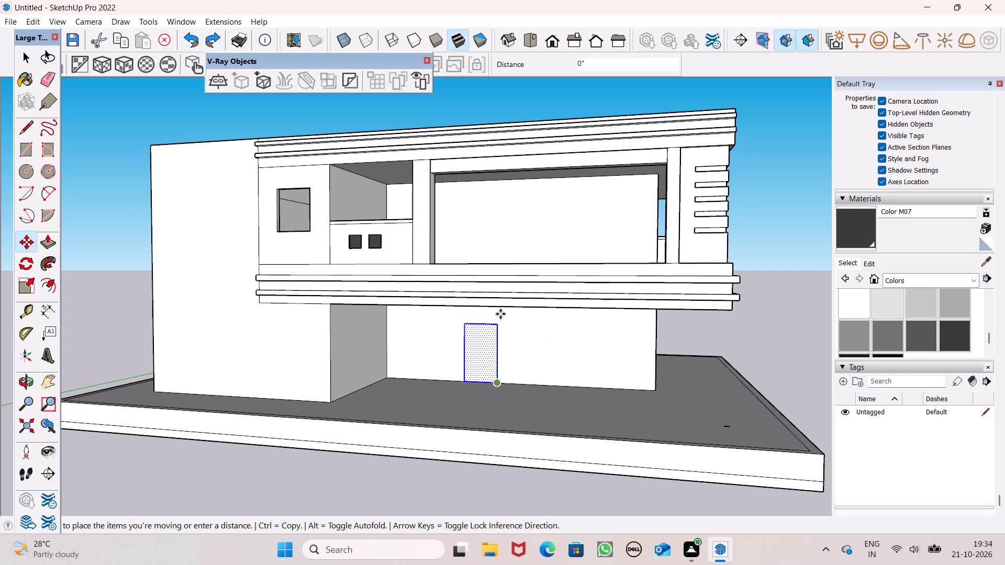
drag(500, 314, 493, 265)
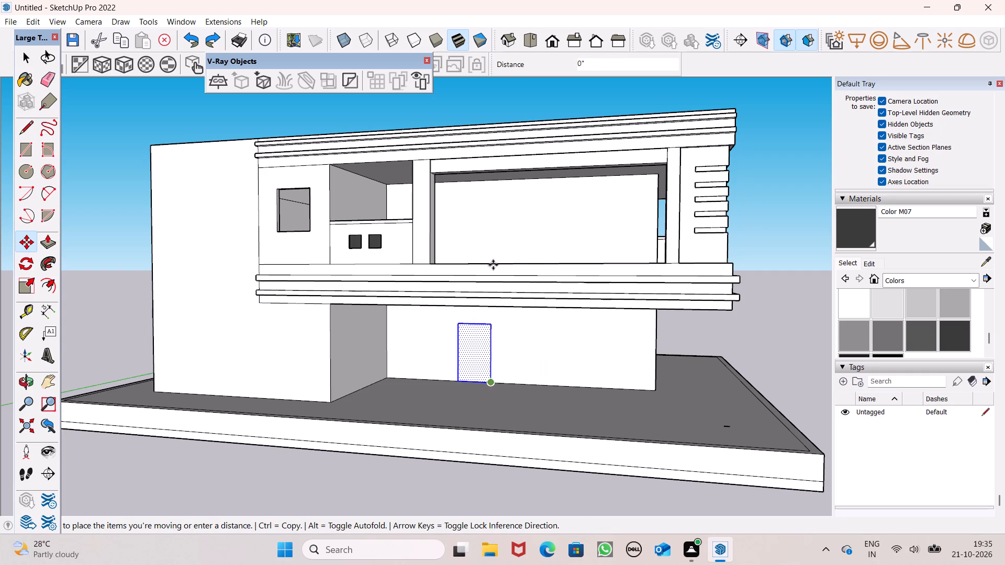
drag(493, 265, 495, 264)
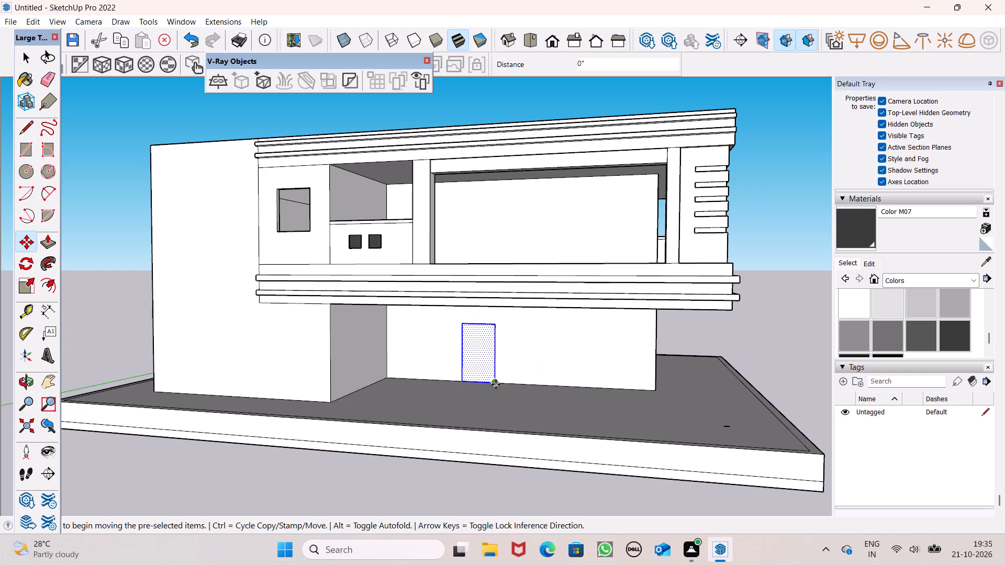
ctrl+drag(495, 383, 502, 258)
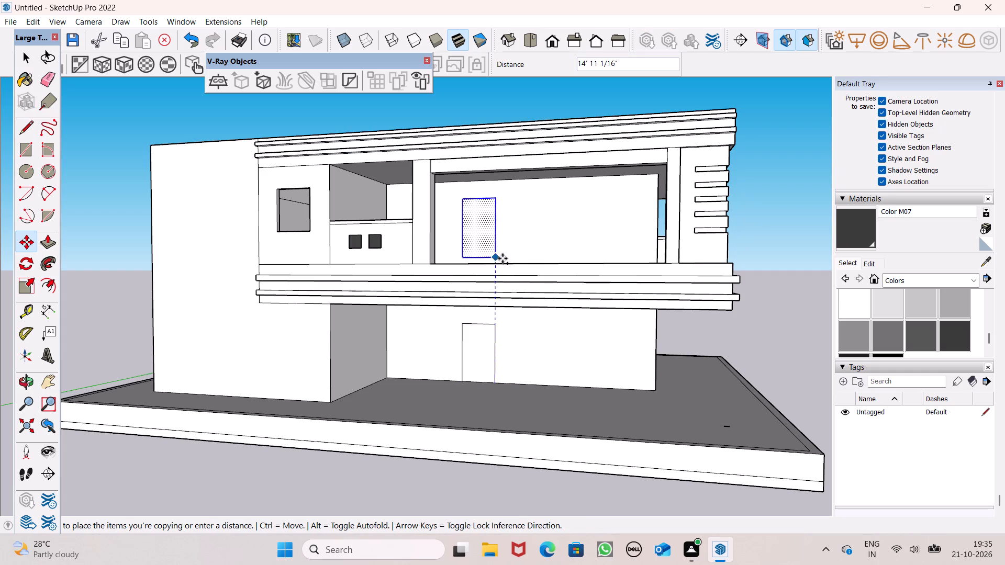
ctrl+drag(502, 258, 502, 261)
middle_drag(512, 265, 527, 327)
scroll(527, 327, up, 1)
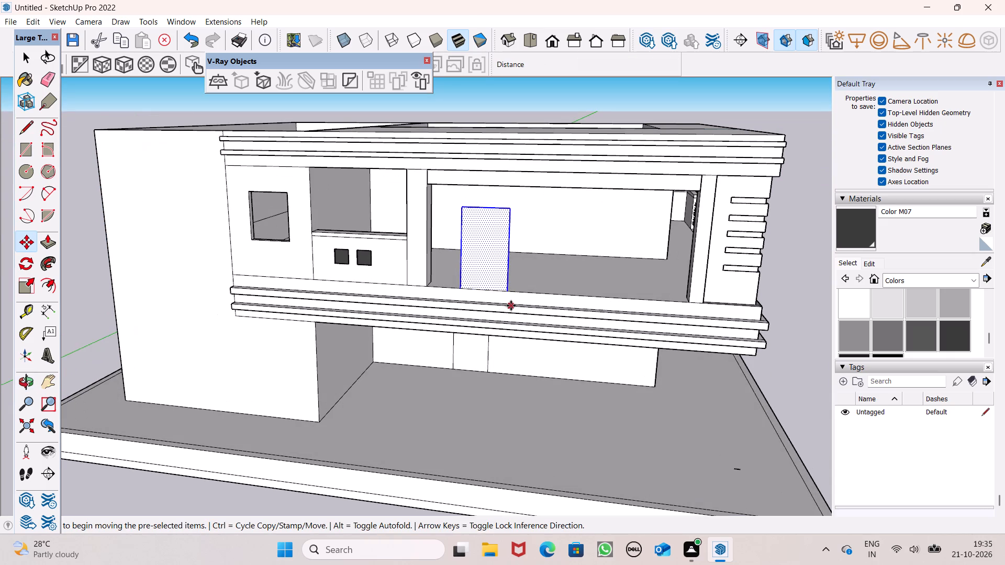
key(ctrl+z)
Copy the ground-floor door rectangle about 14' up onto the bottom edge of the upper-floor wall behind the large opening.
key(space)
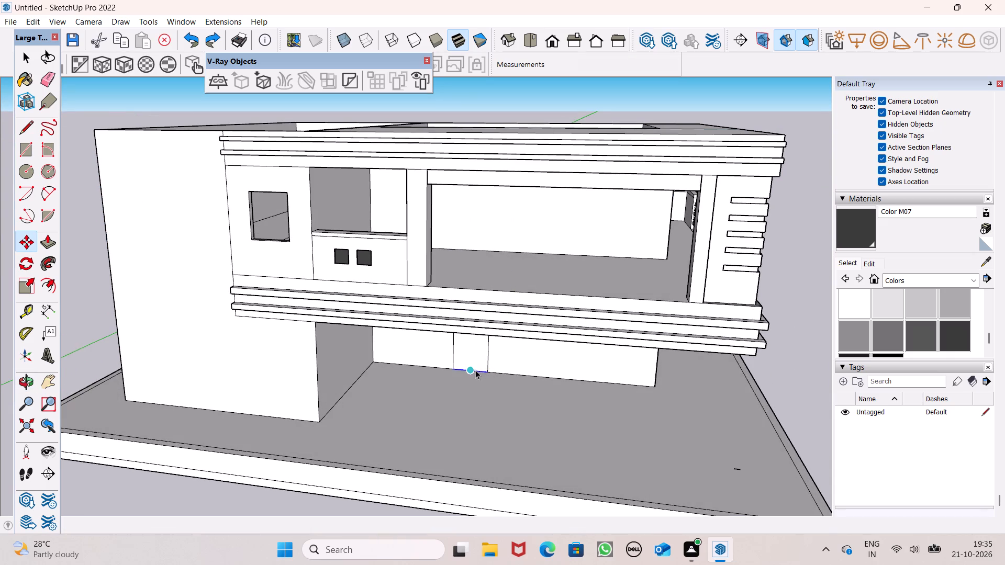
double_click(474, 356)
key(m)
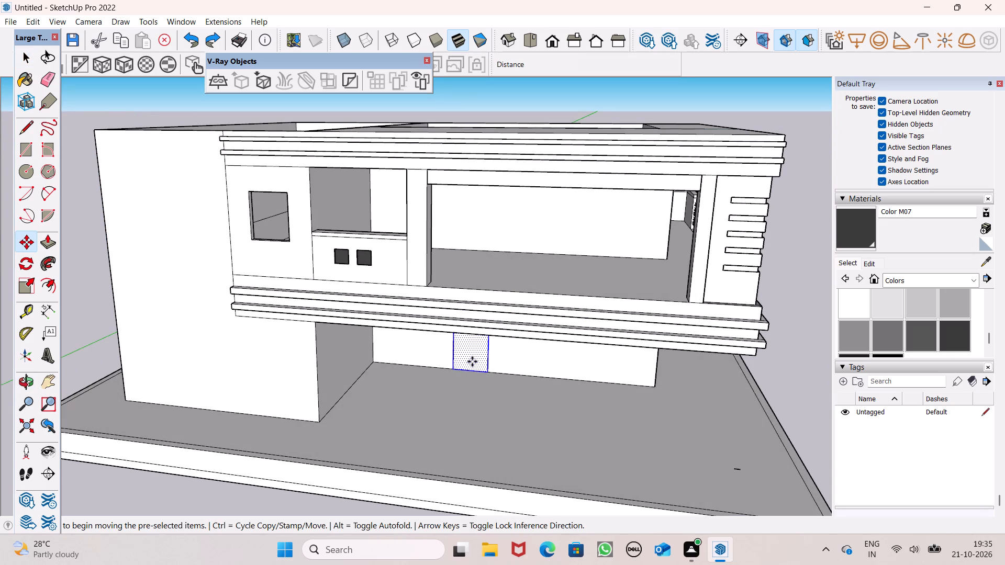
key(Return)
drag(487, 374, 510, 272)
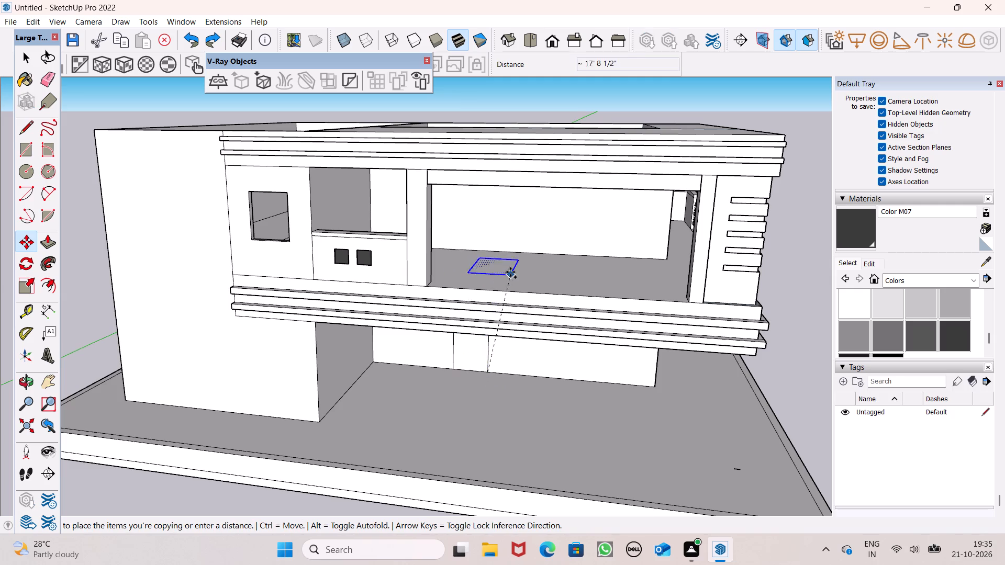
drag(510, 272, 499, 250)
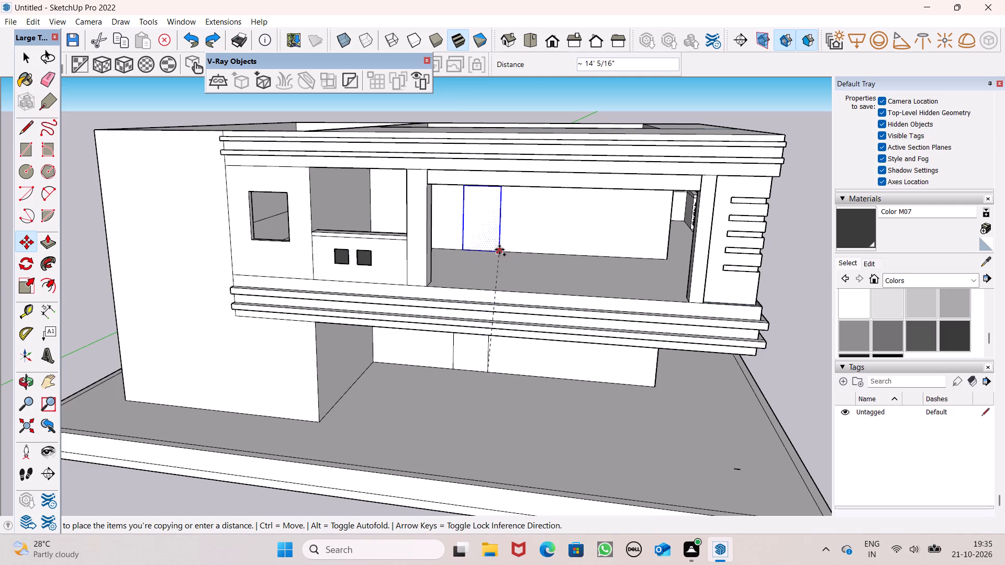
drag(499, 250, 498, 250)
scroll(554, 267, down, 4)
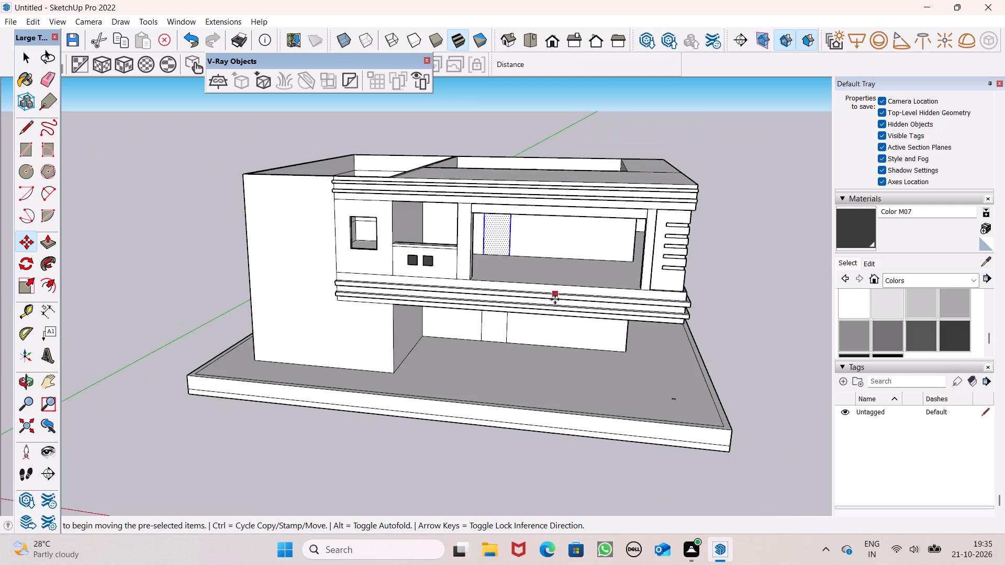
middle_drag(555, 300, 559, 250)
key(space)
click(740, 224)
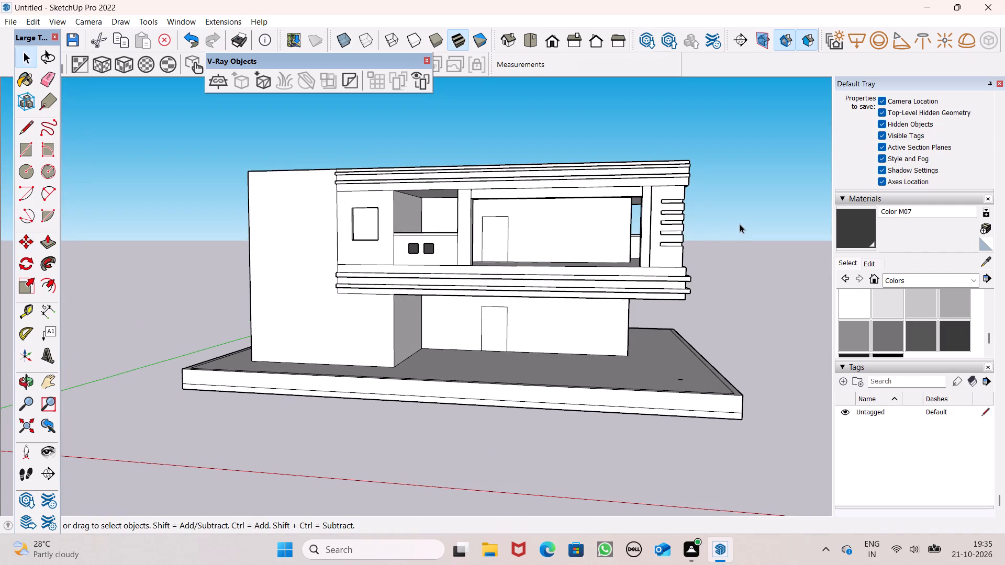
Move the upper-floor door rectangle about 2' along the bottom edge of its wall, toward the grooved column.
scroll(636, 262, down, 2)
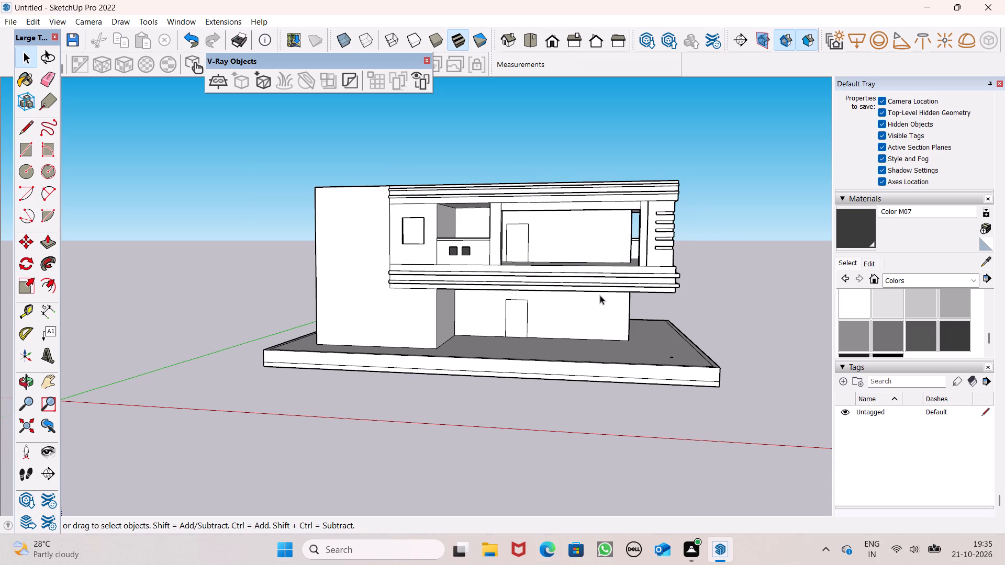
middle_drag(534, 310, 534, 322)
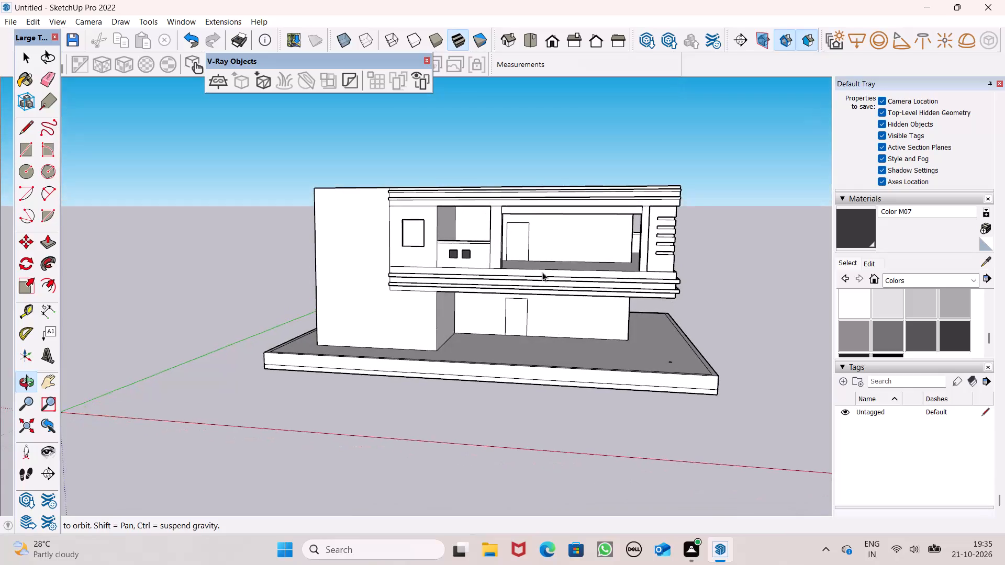
scroll(558, 252, up, 8)
scroll(563, 239, down, 1)
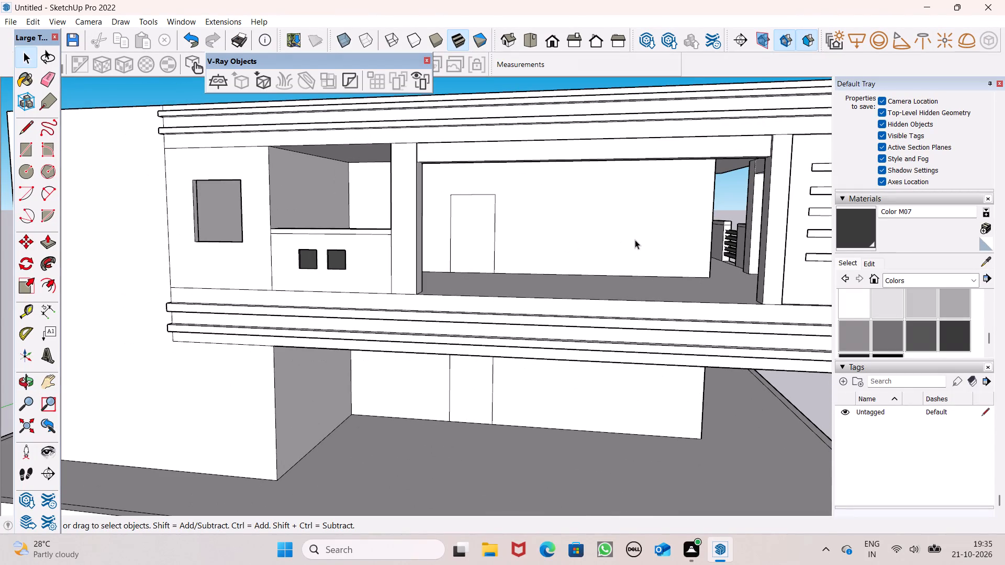
scroll(520, 223, up, 3)
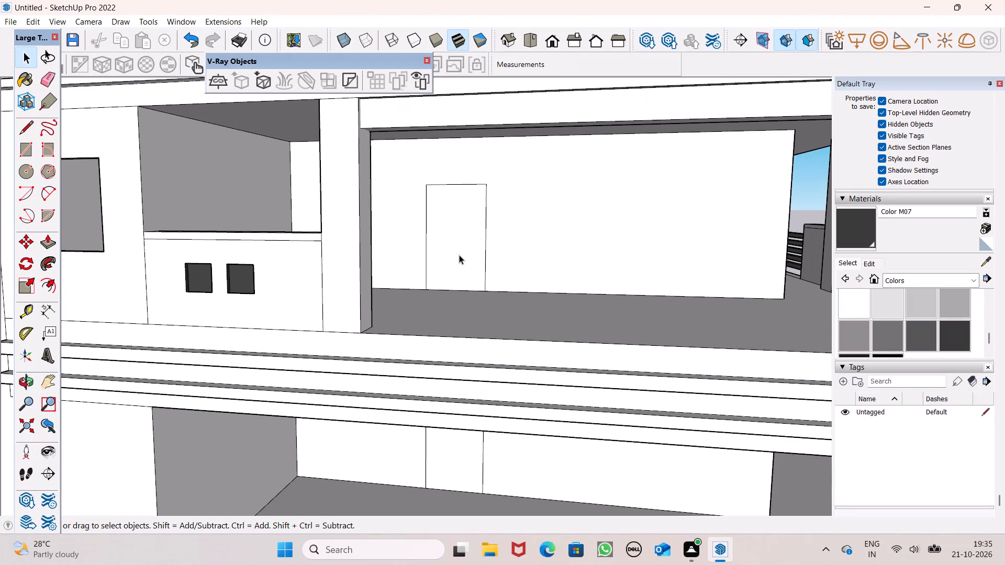
click(462, 248)
click(462, 252)
double_click(470, 243)
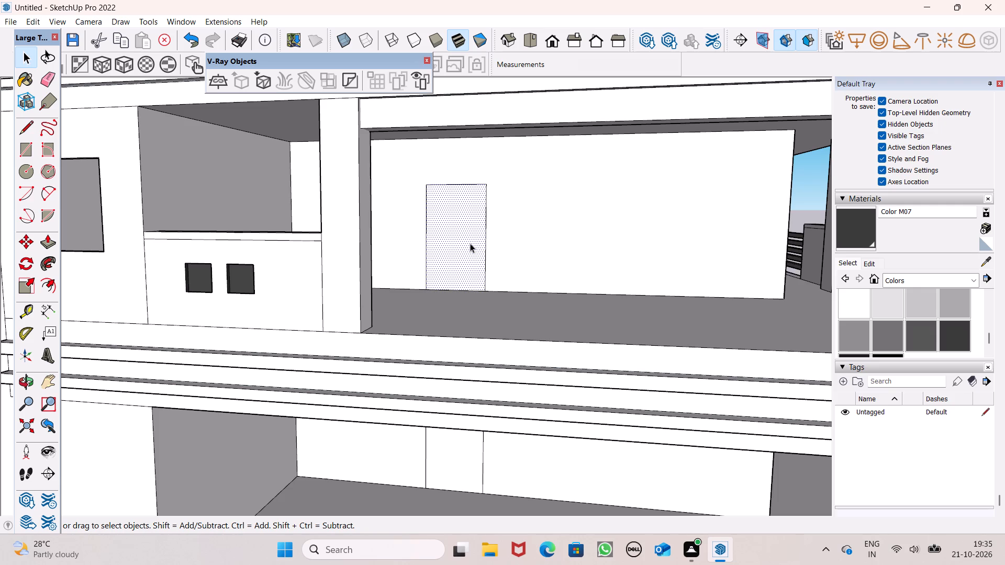
key(m)
key(Return)
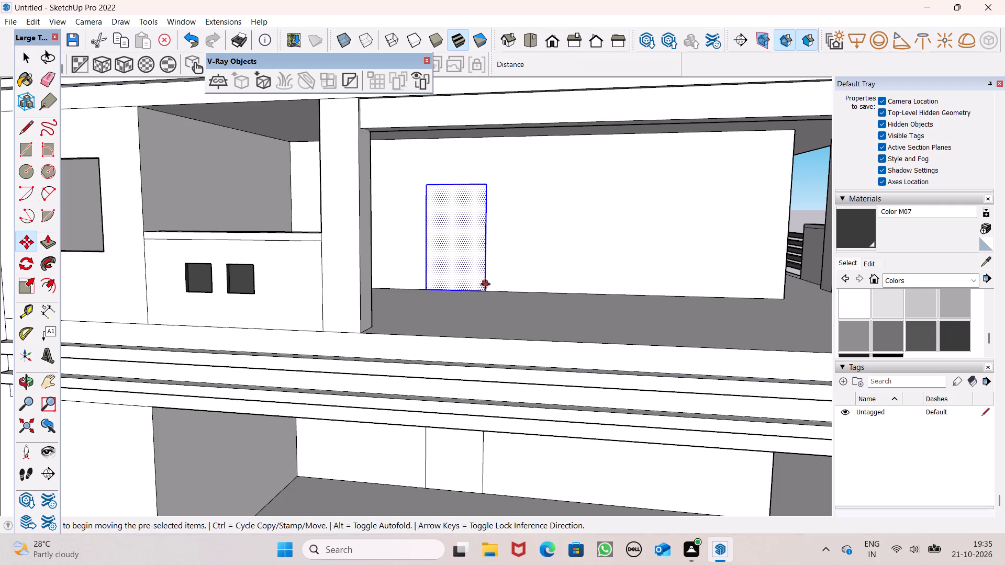
drag(486, 289, 502, 289)
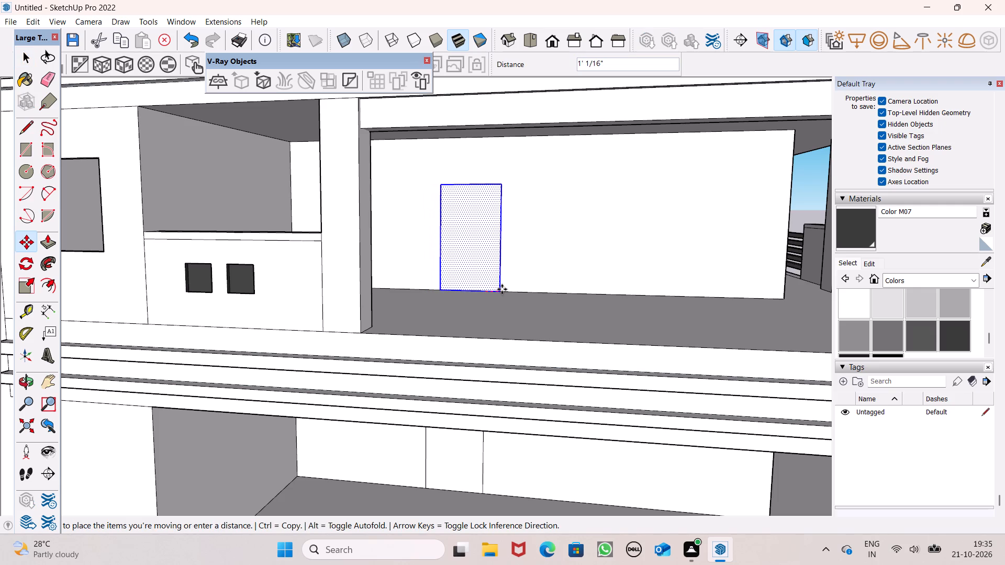
drag(502, 289, 505, 289)
scroll(575, 233, down, 5)
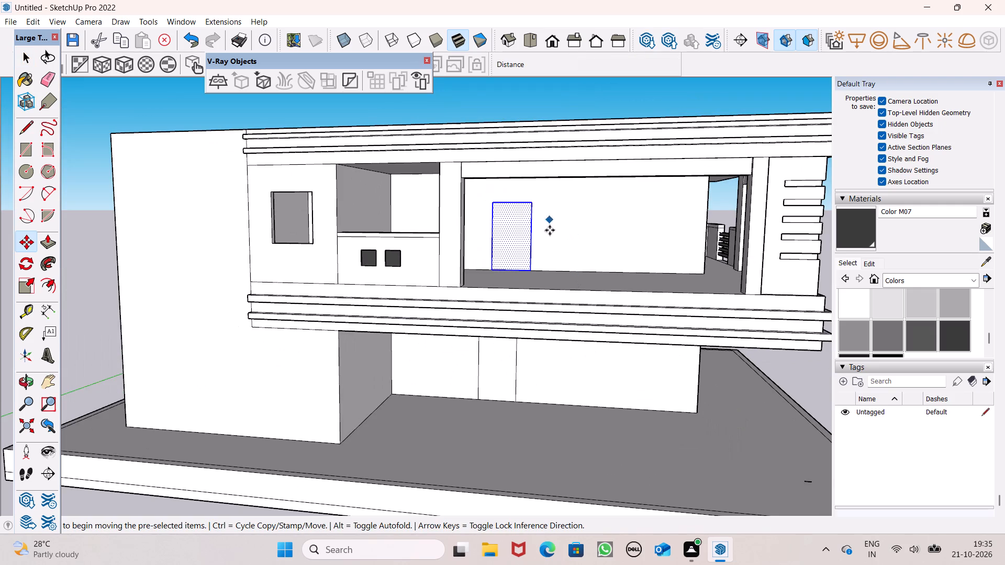
click(532, 268)
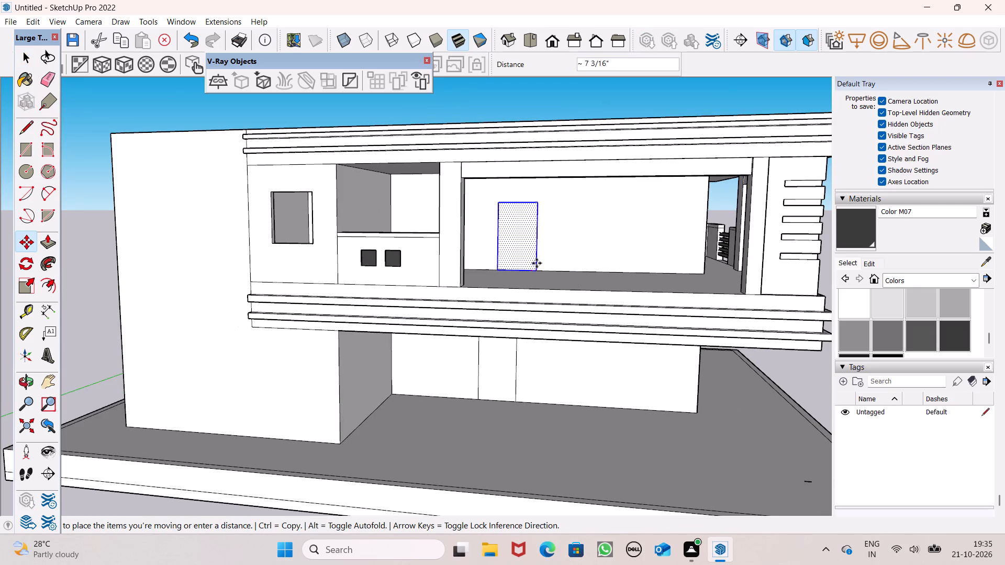
click(539, 267)
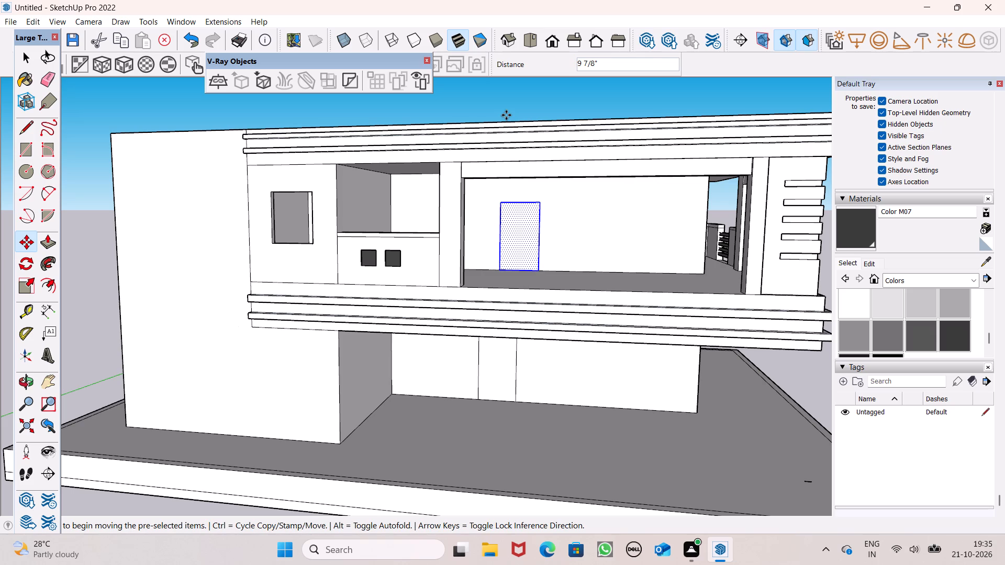
key(space)
click(500, 96)
Move the ground-floor door rectangle about 2' 1 9/16" along its wall's bottom edge, toward the grooved-column side.
double_click(504, 350)
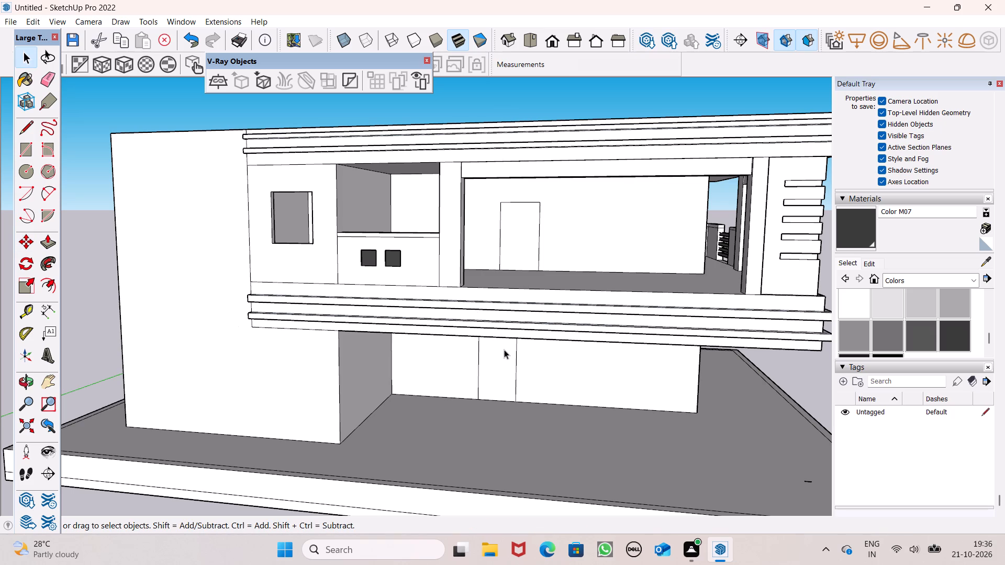
scroll(500, 296, down, 1)
key(m)
key(Return)
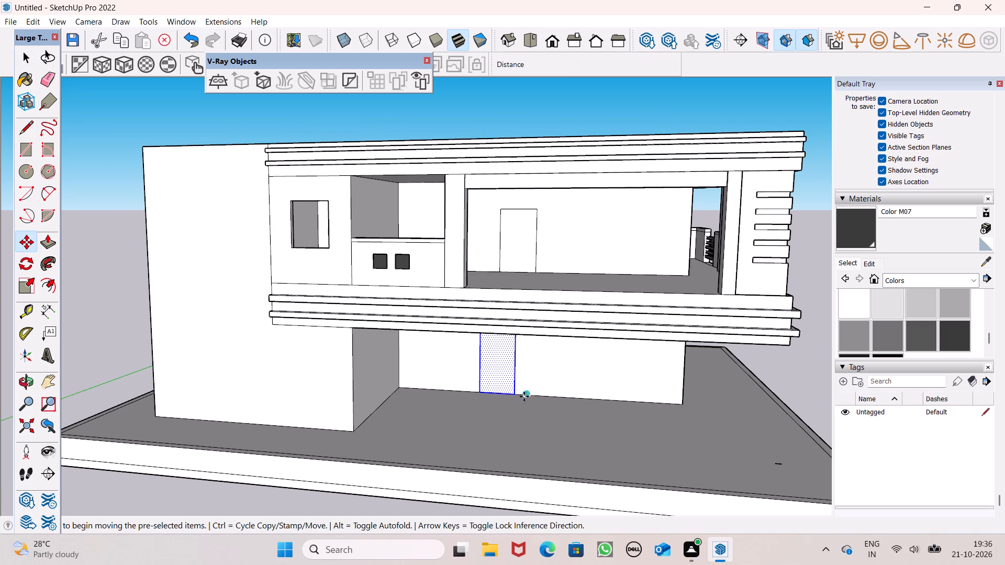
drag(515, 396, 535, 395)
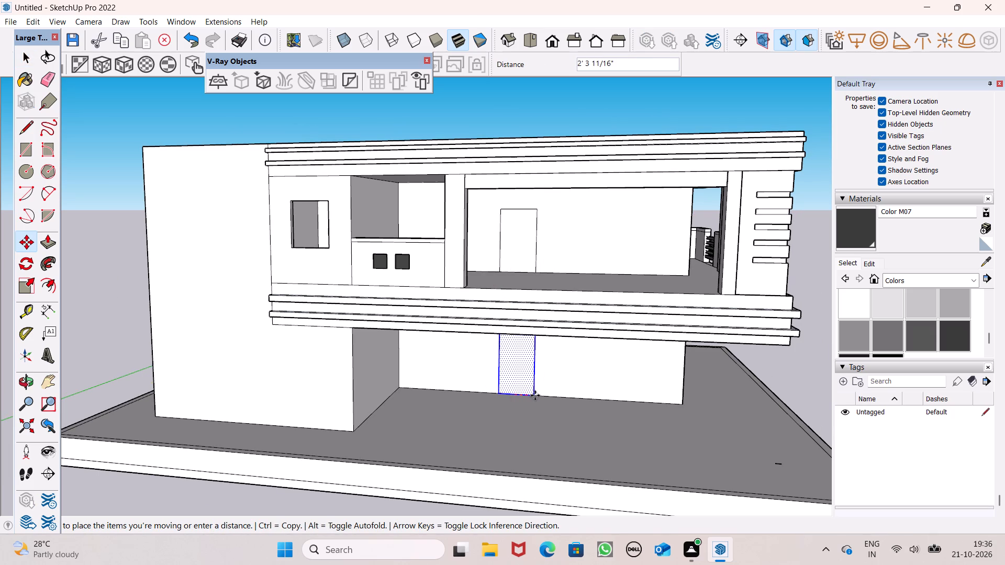
drag(535, 395, 533, 395)
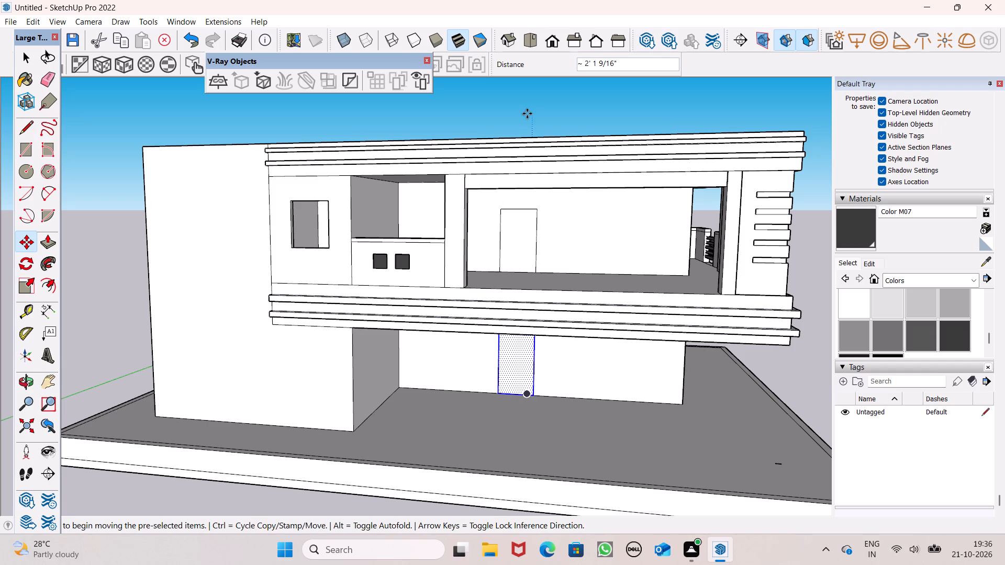
key(space)
click(529, 108)
Draw a window rectangle roughly 5' square on the upper-floor wall behind the large opening, beside the door rectangle.
middle_drag(574, 292, 580, 230)
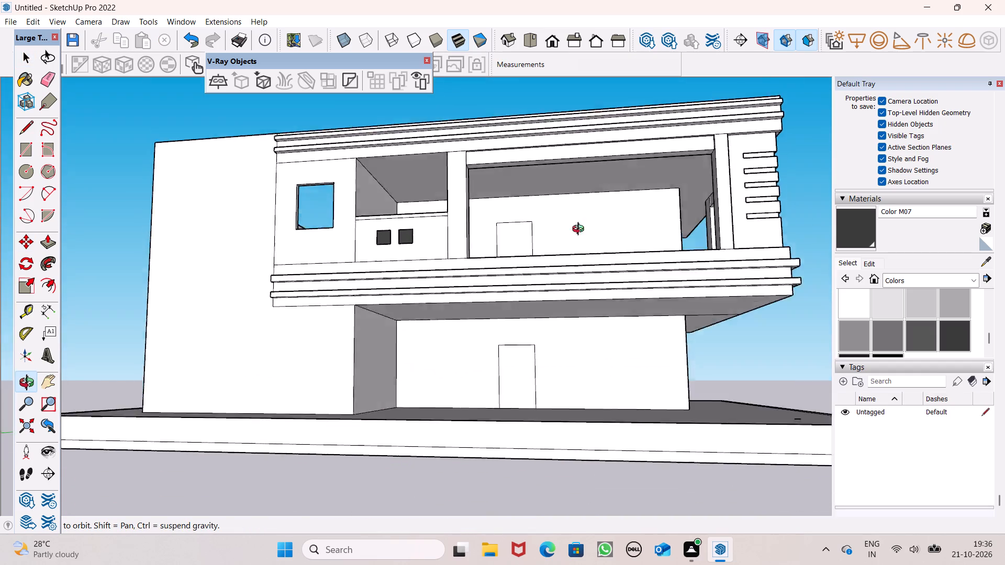
middle_drag(580, 230, 586, 285)
scroll(662, 229, up, 5)
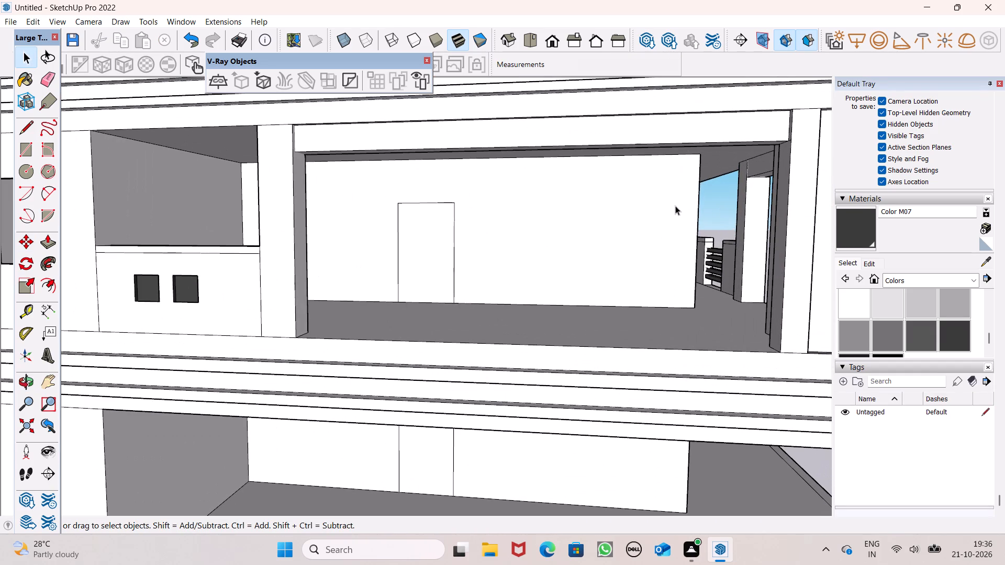
middle_drag(678, 213, 705, 217)
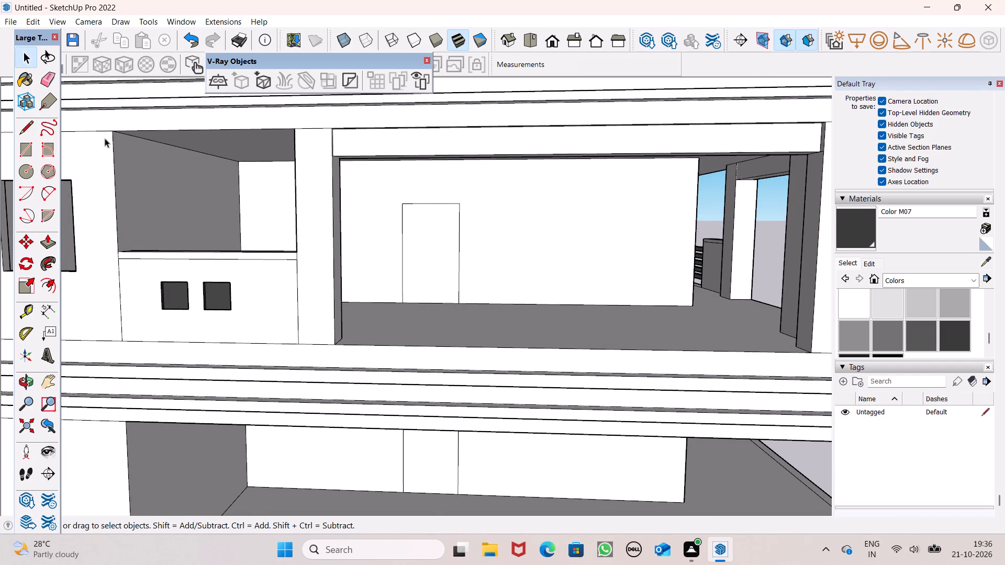
click(22, 146)
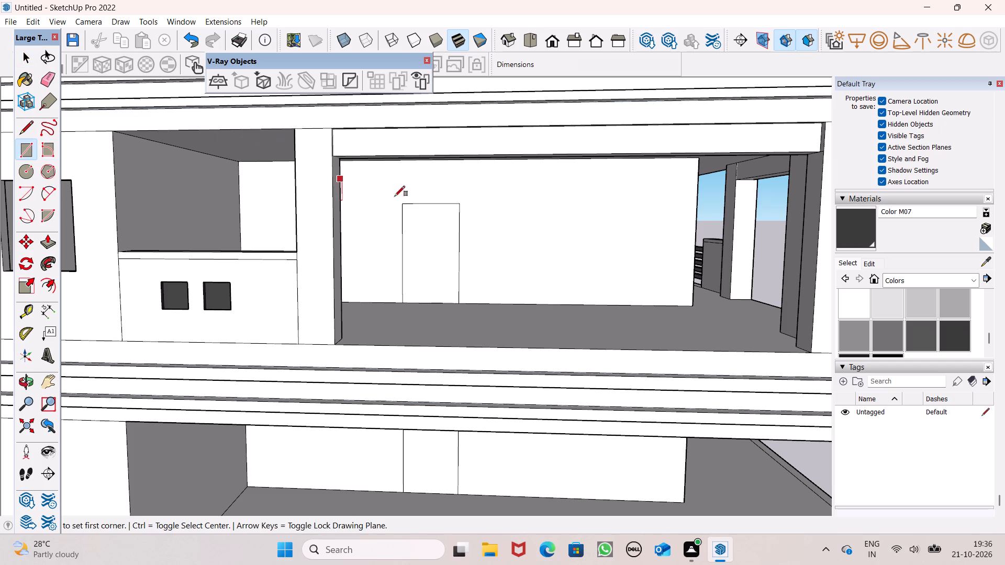
middle_drag(685, 277, 656, 263)
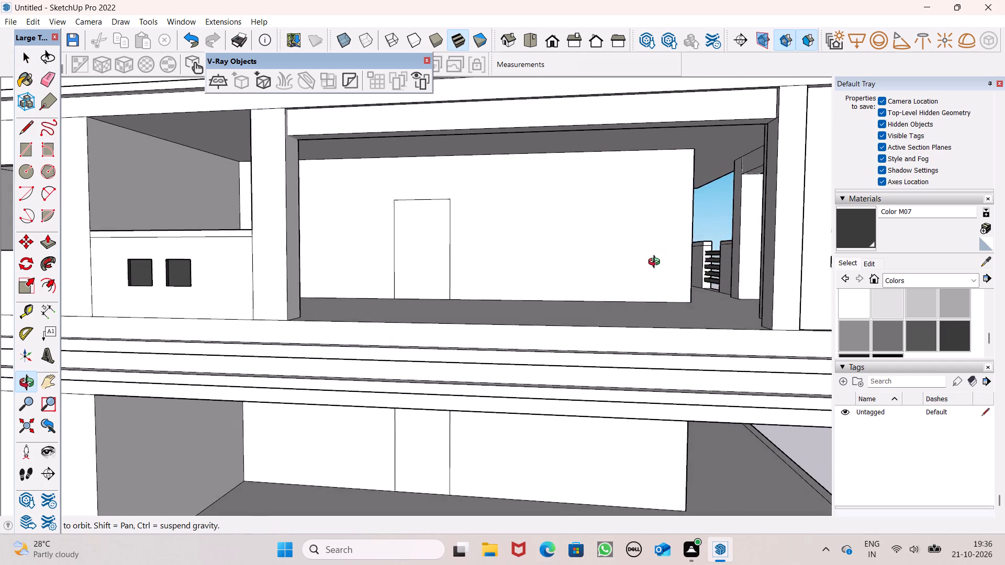
middle_drag(656, 263, 663, 260)
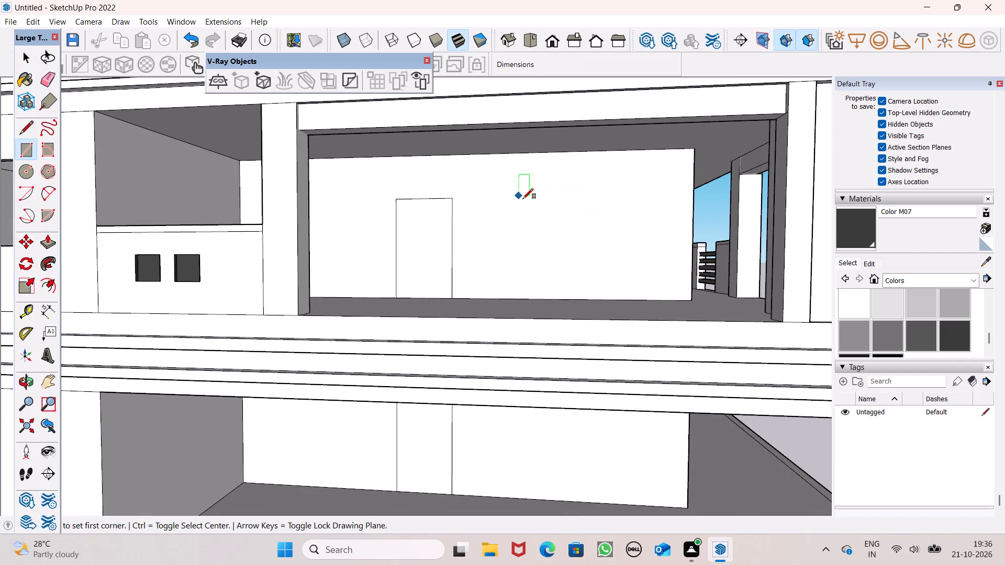
middle_drag(545, 218, 551, 219)
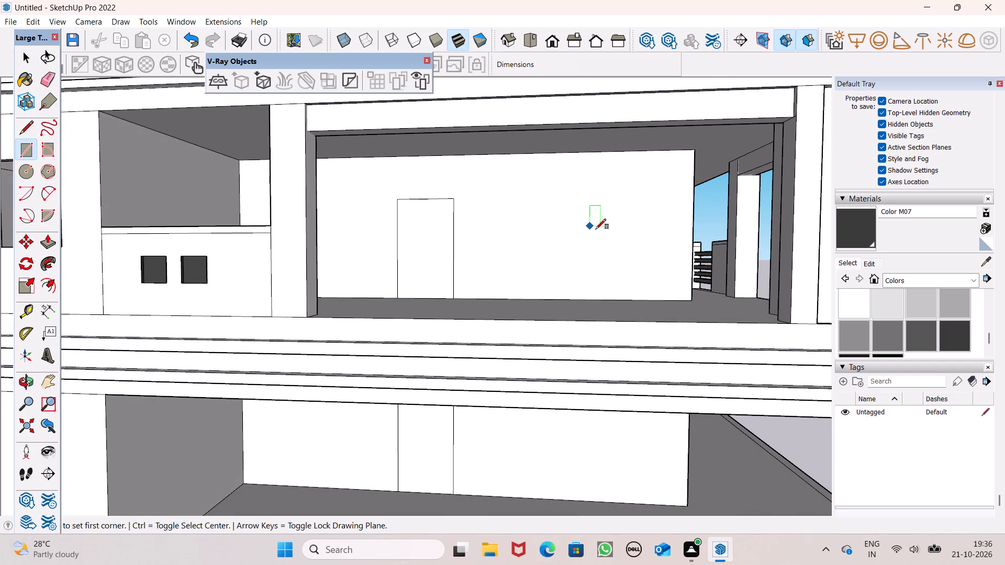
middle_drag(606, 234, 599, 246)
scroll(566, 218, up, 1)
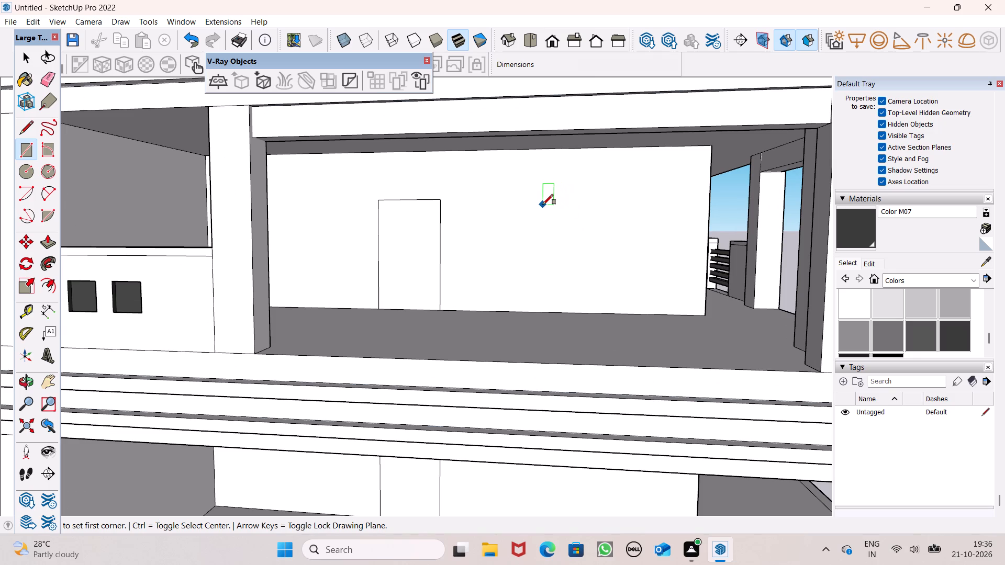
click(518, 187)
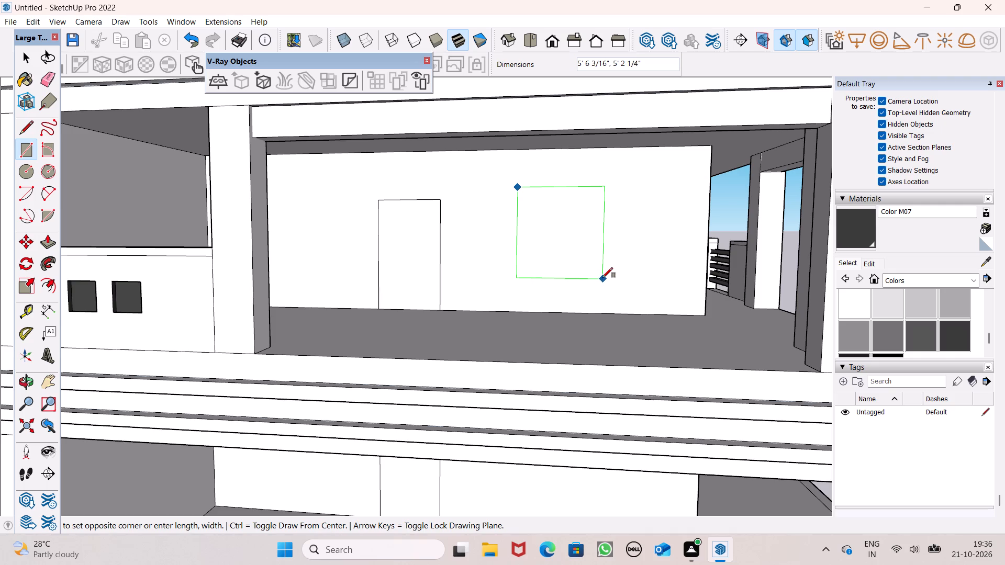
click(593, 276)
Move the upper-floor window rectangle about 1' 4 3/4" diagonally, closer to the door and slightly lower on the wall.
key(space)
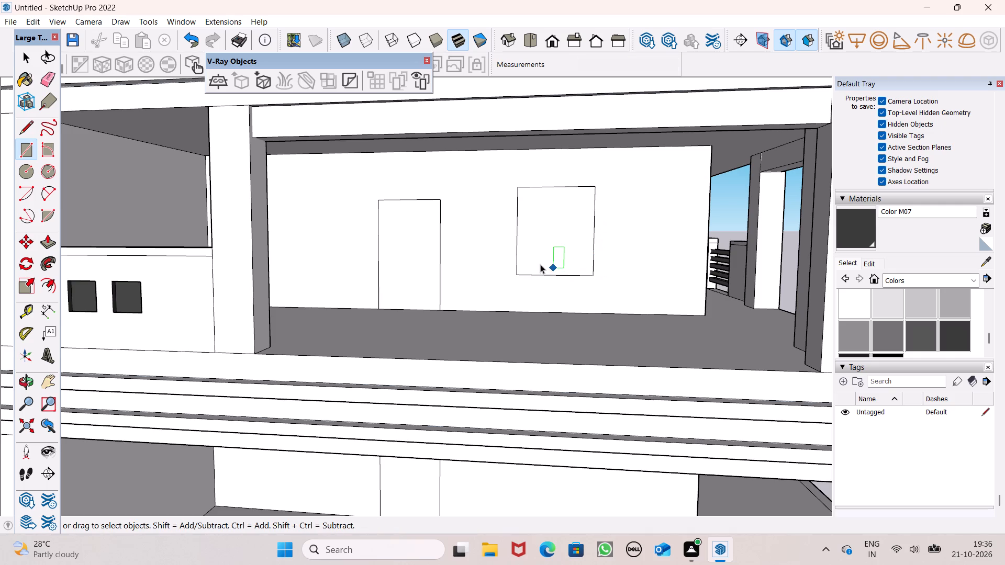
double_click(554, 258)
key(m)
key(Return)
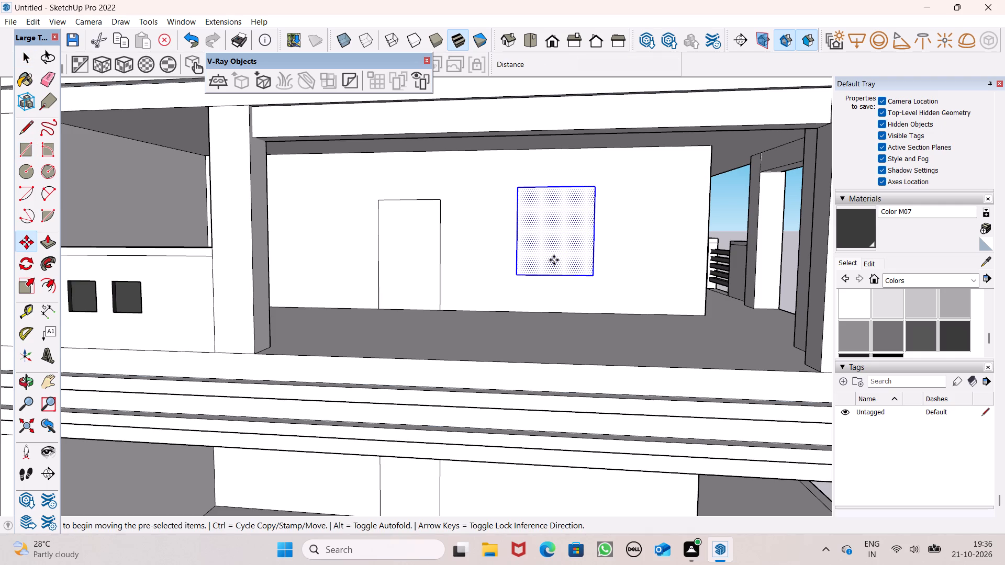
drag(554, 261, 539, 263)
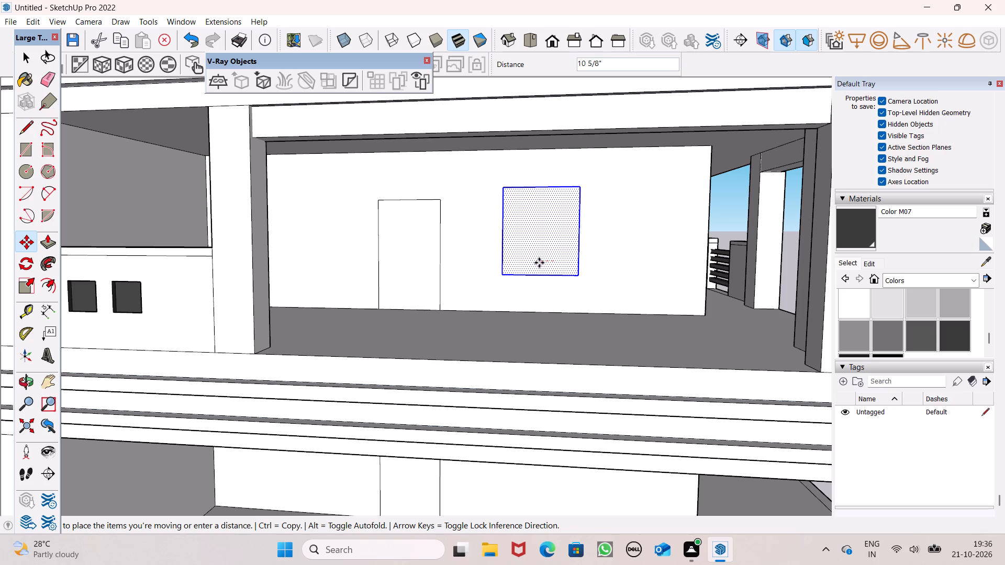
drag(539, 263, 533, 270)
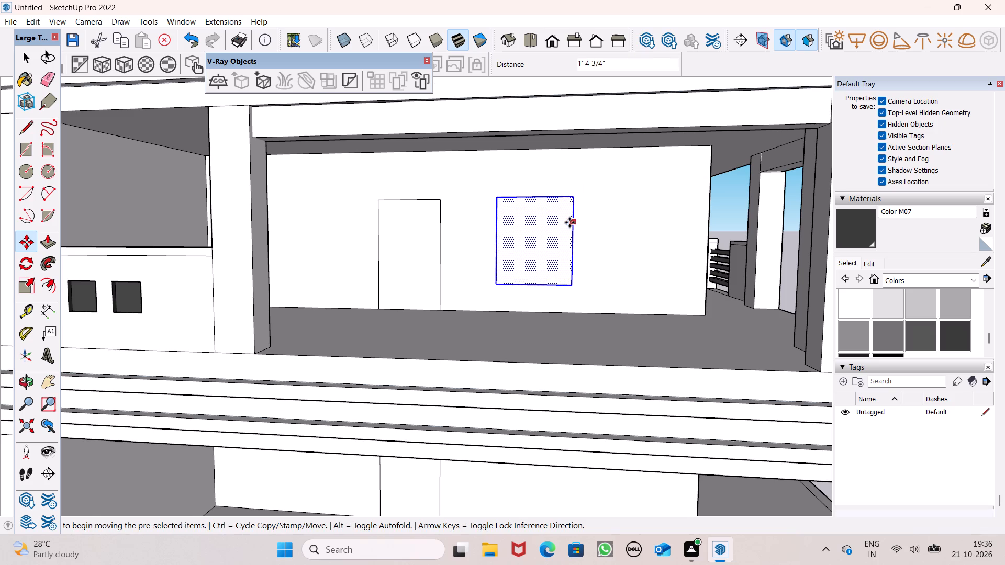
Copy the upper-floor window rectangle down onto the ground-floor wall, beside the door and beneath the original.
scroll(569, 223, down, 5)
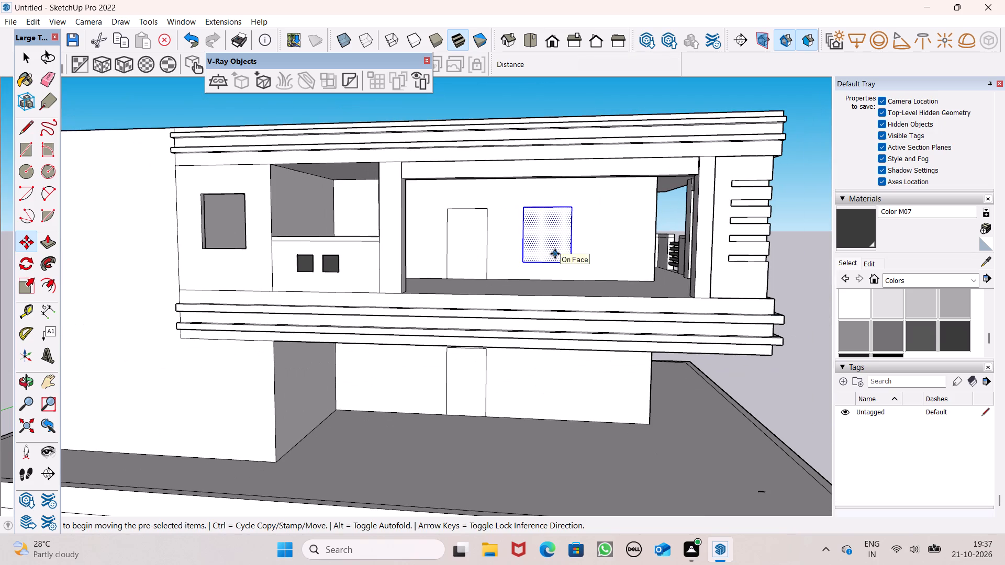
key(m)
key(Return)
ctrl+drag(573, 263, 582, 398)
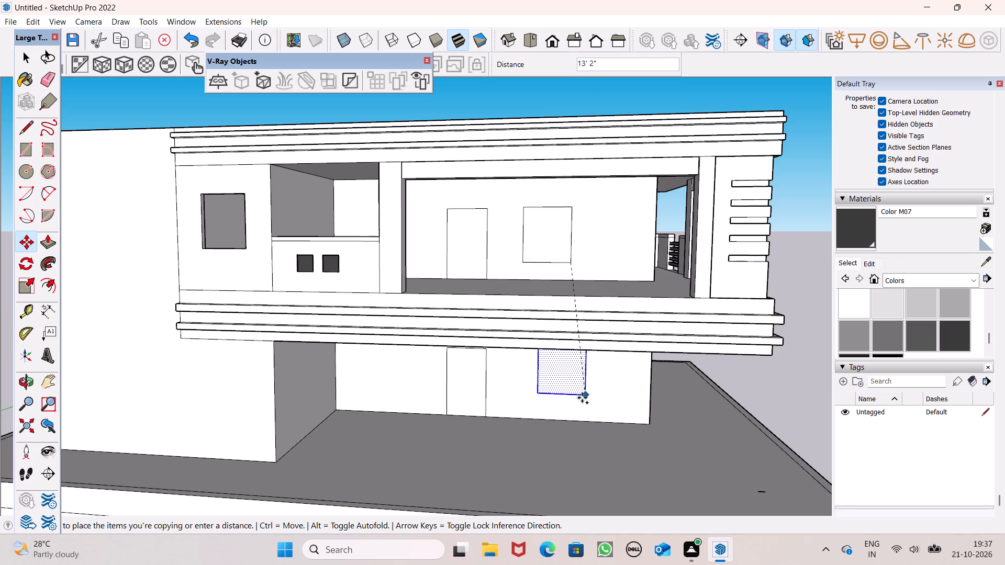
ctrl+drag(582, 398, 566, 408)
Move the ground-floor window rectangle slightly up its wall so its top lies near the door's top, and clear the selection.
scroll(553, 349, up, 2)
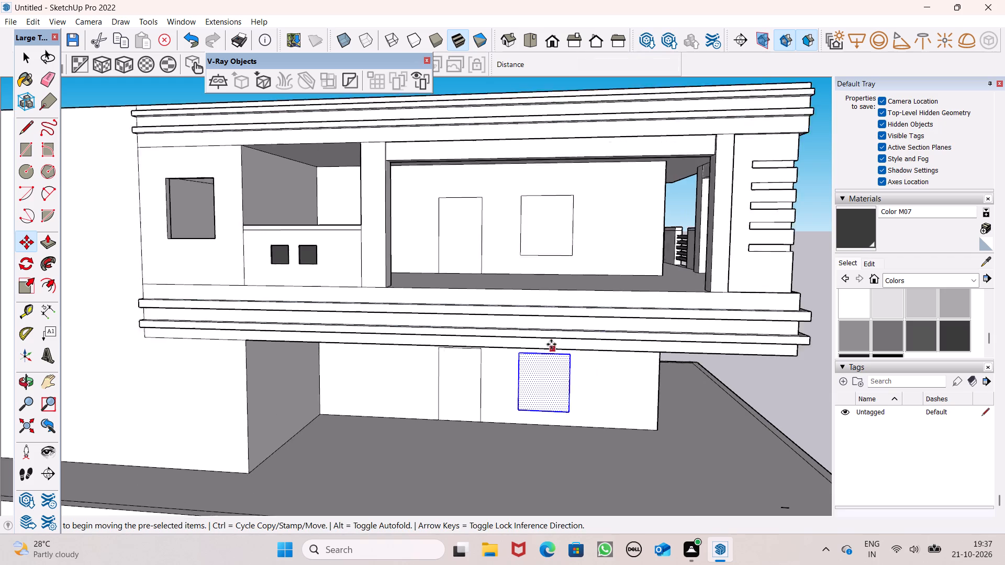
scroll(551, 344, up, 4)
middle_drag(553, 365, 553, 326)
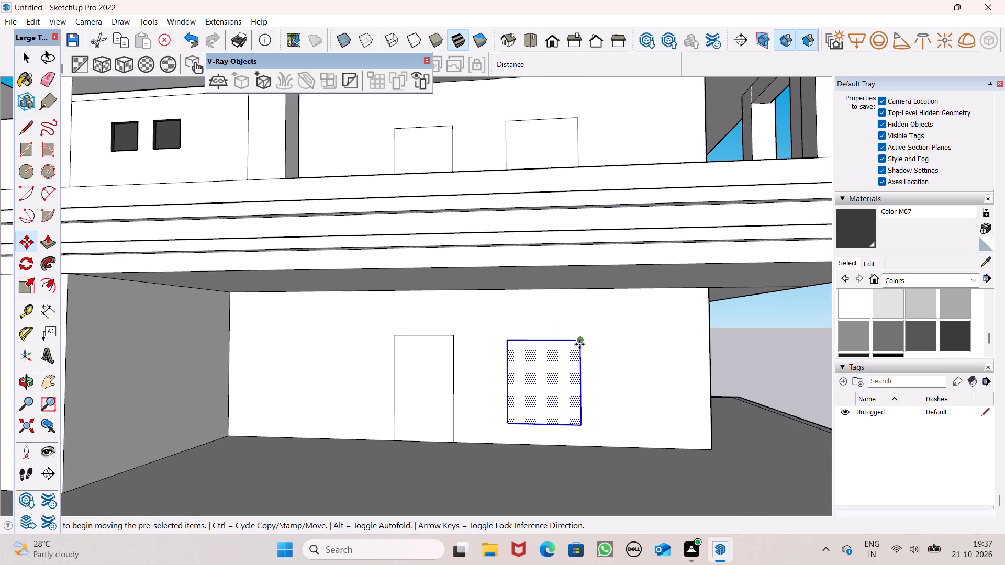
drag(579, 344, 579, 328)
scroll(503, 284, down, 6)
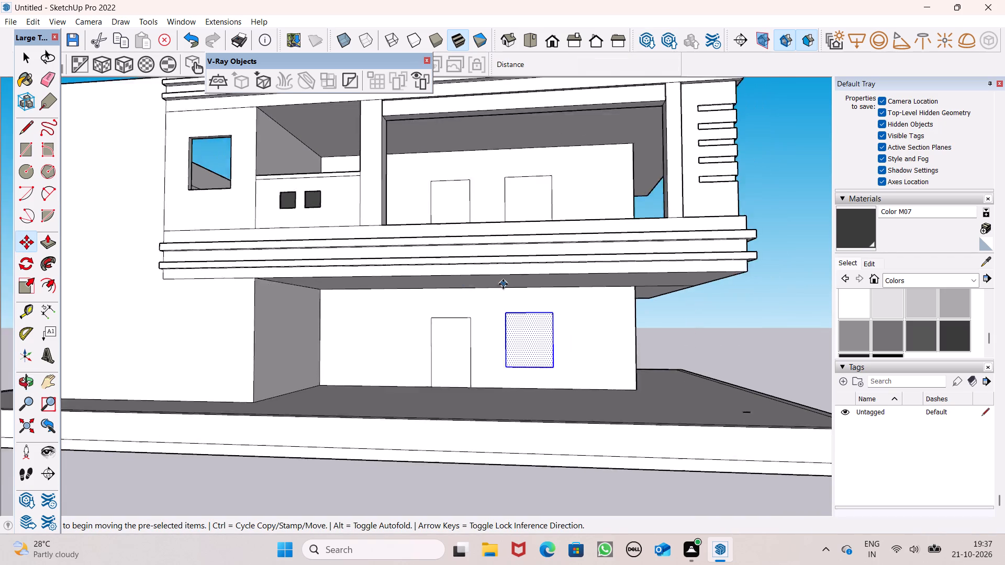
key(space)
click(732, 336)
scroll(673, 298, down, 2)
middle_drag(662, 324, 660, 371)
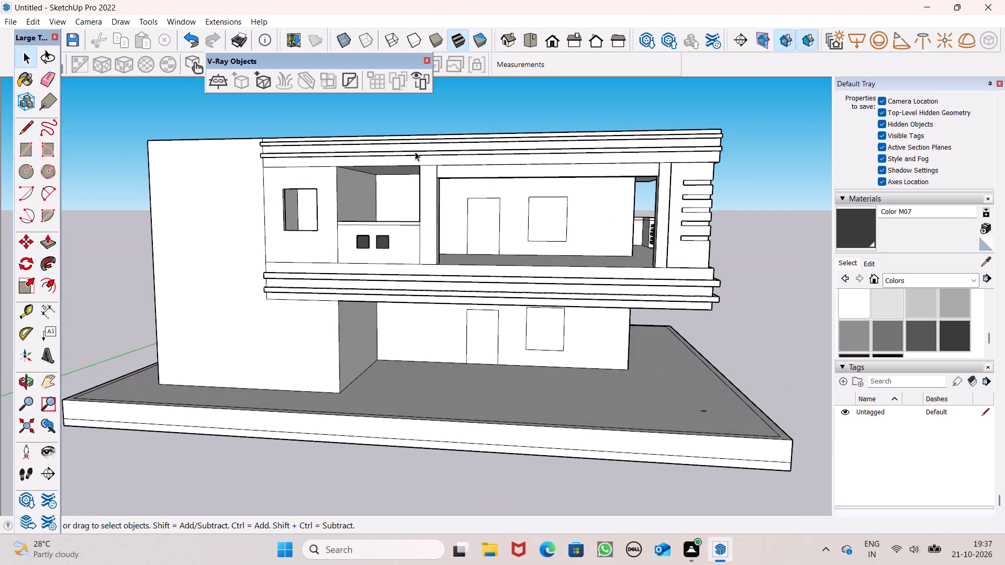
Push the ground-floor door rectangle 6" through its wall to cut the doorway.
click(44, 241)
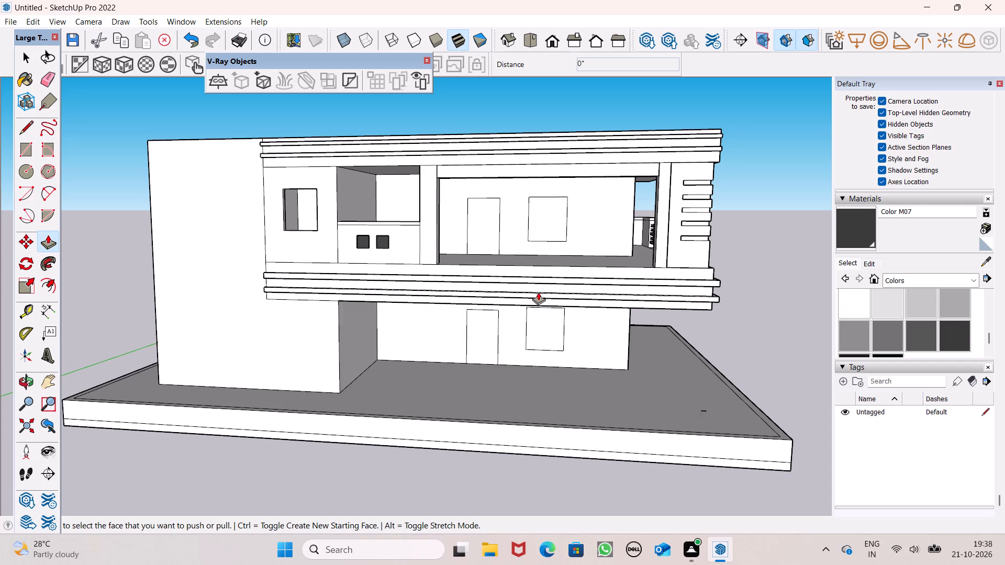
drag(475, 358, 494, 332)
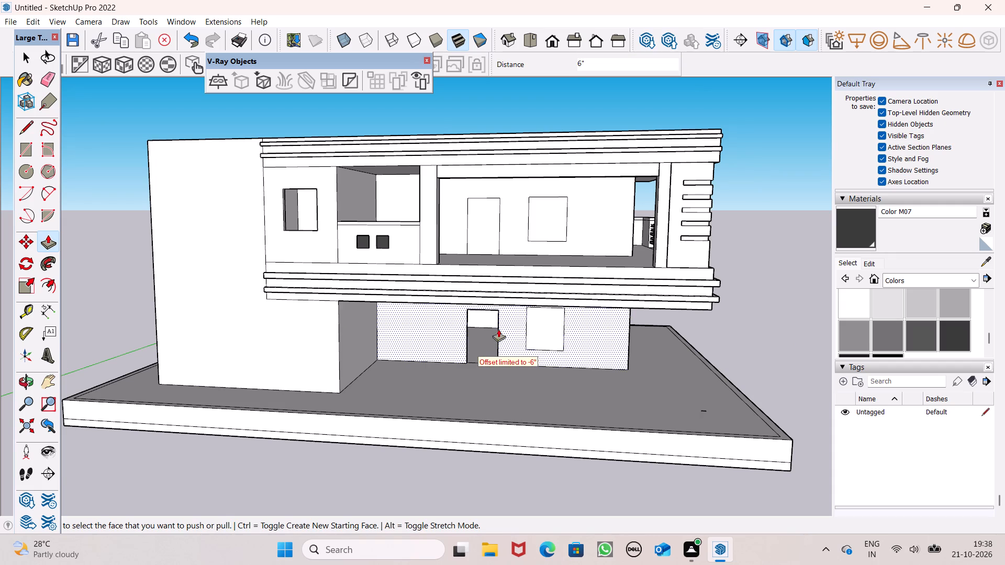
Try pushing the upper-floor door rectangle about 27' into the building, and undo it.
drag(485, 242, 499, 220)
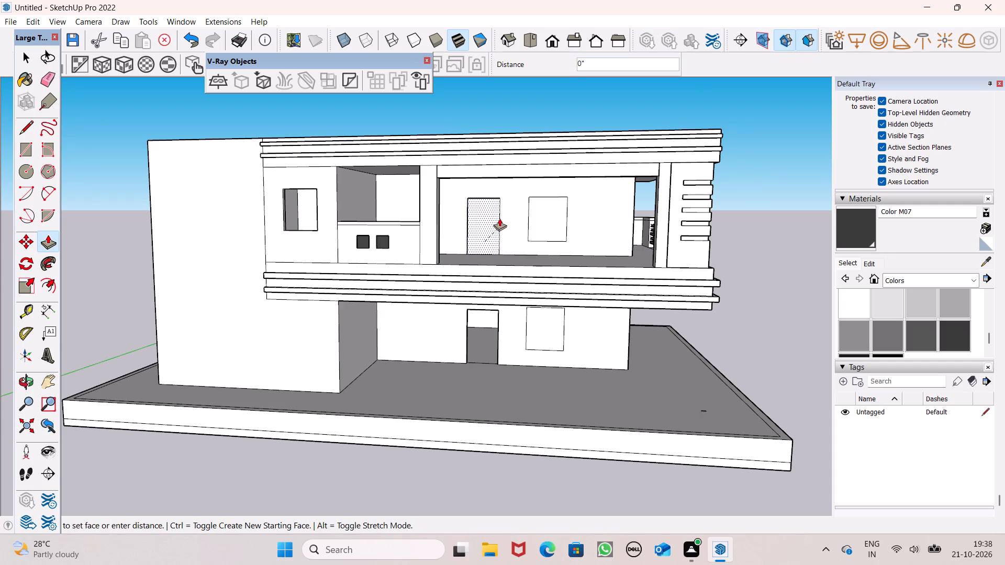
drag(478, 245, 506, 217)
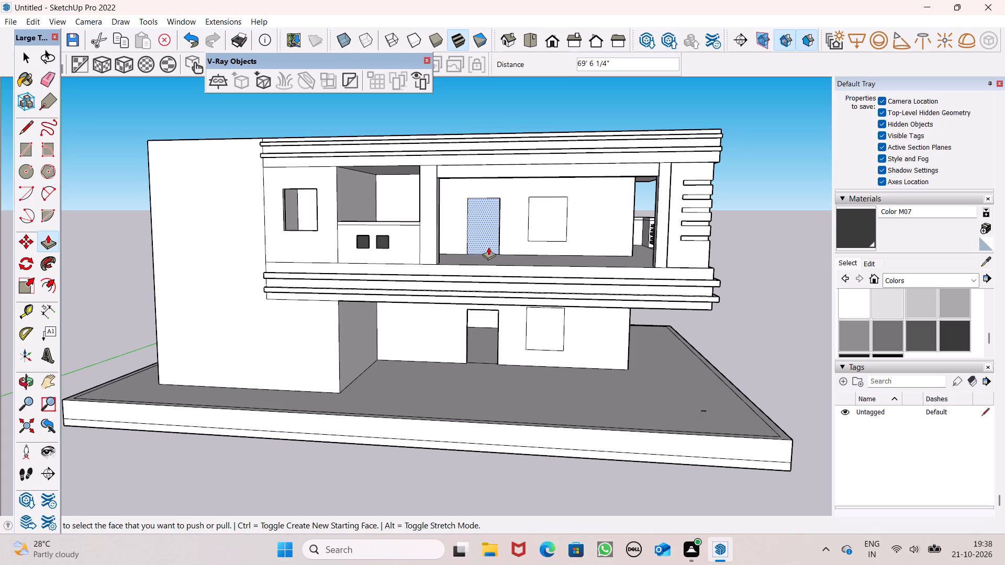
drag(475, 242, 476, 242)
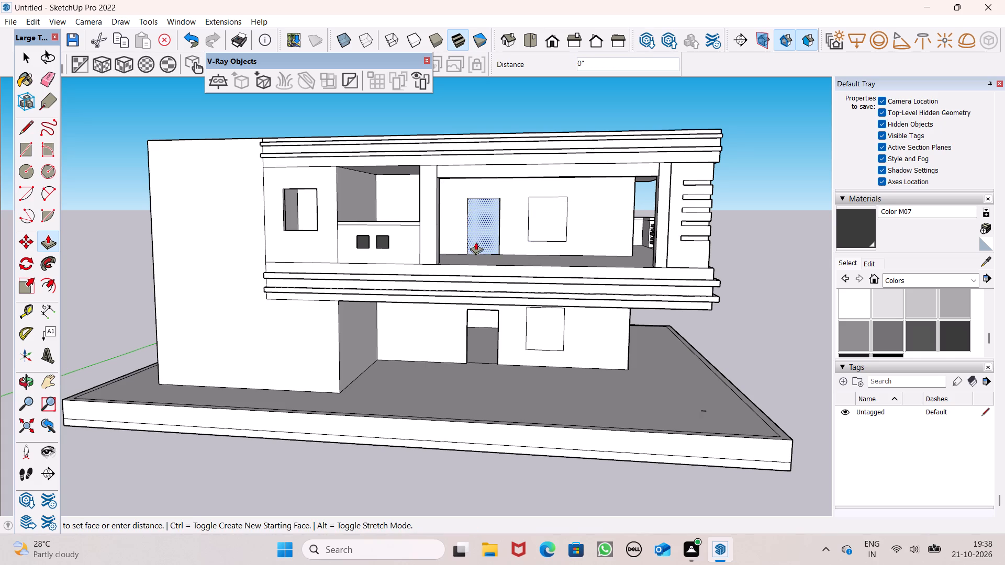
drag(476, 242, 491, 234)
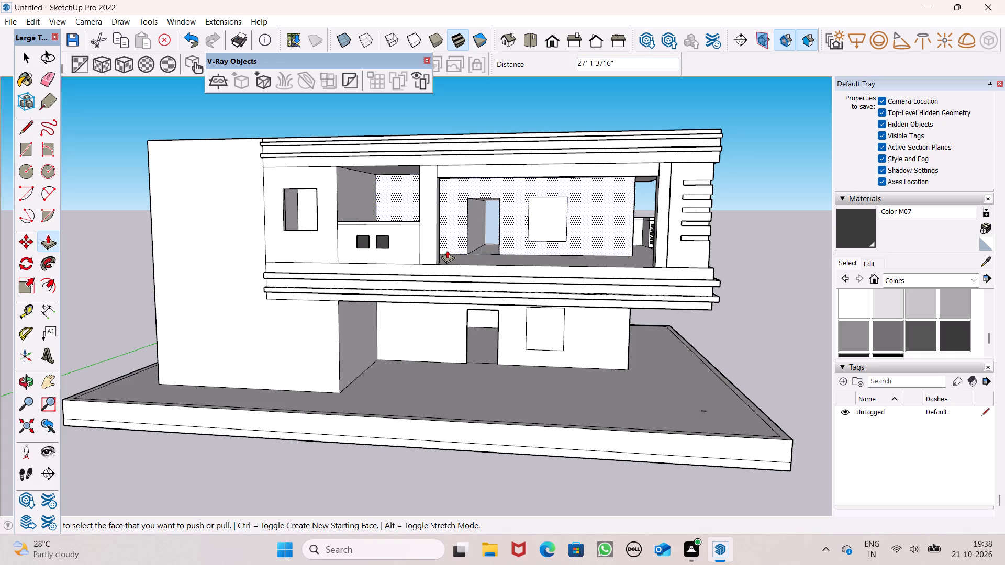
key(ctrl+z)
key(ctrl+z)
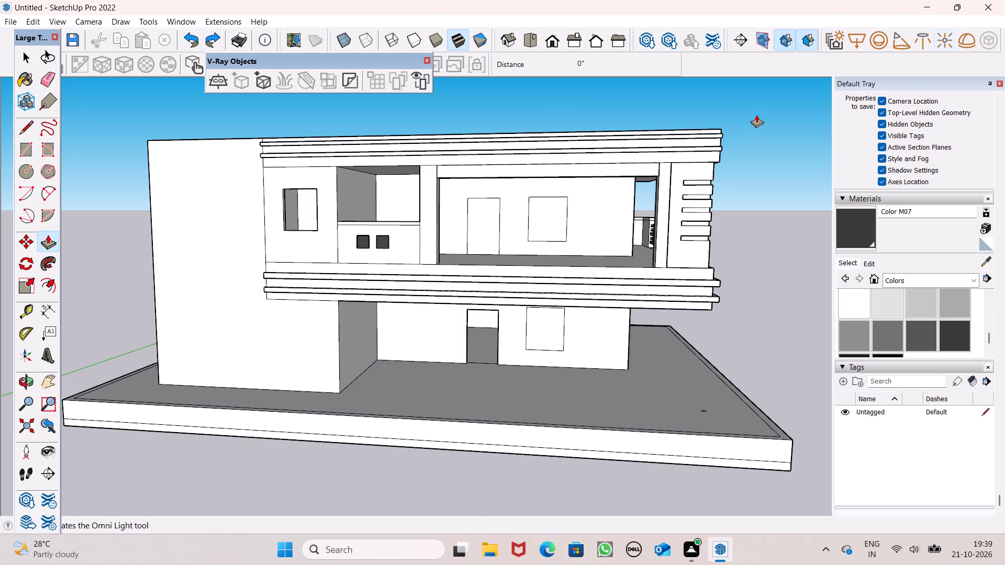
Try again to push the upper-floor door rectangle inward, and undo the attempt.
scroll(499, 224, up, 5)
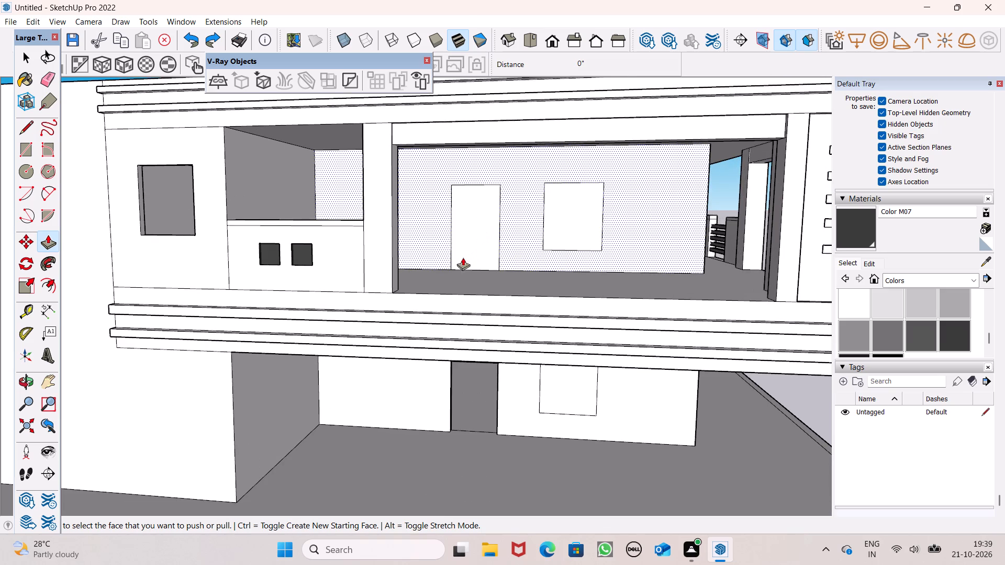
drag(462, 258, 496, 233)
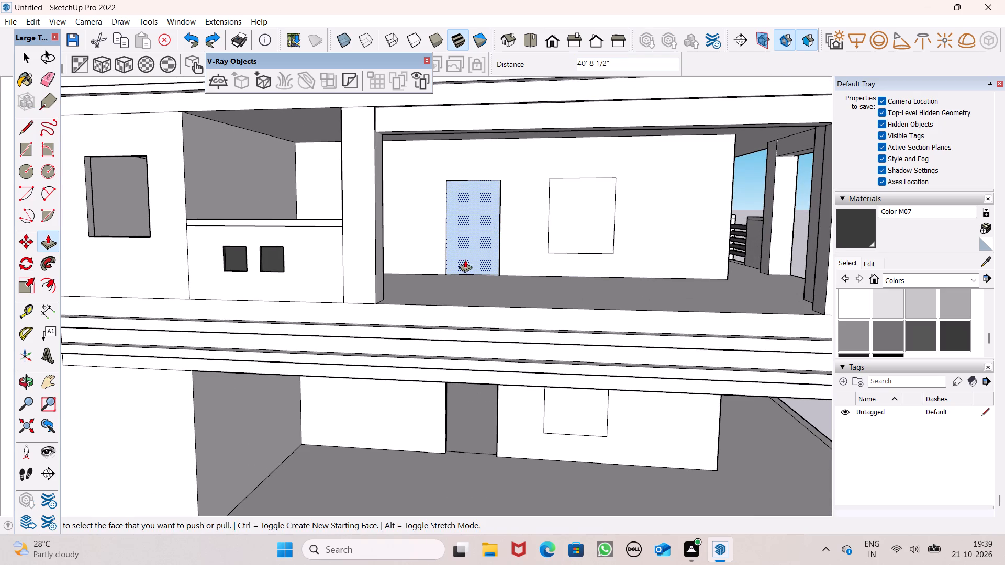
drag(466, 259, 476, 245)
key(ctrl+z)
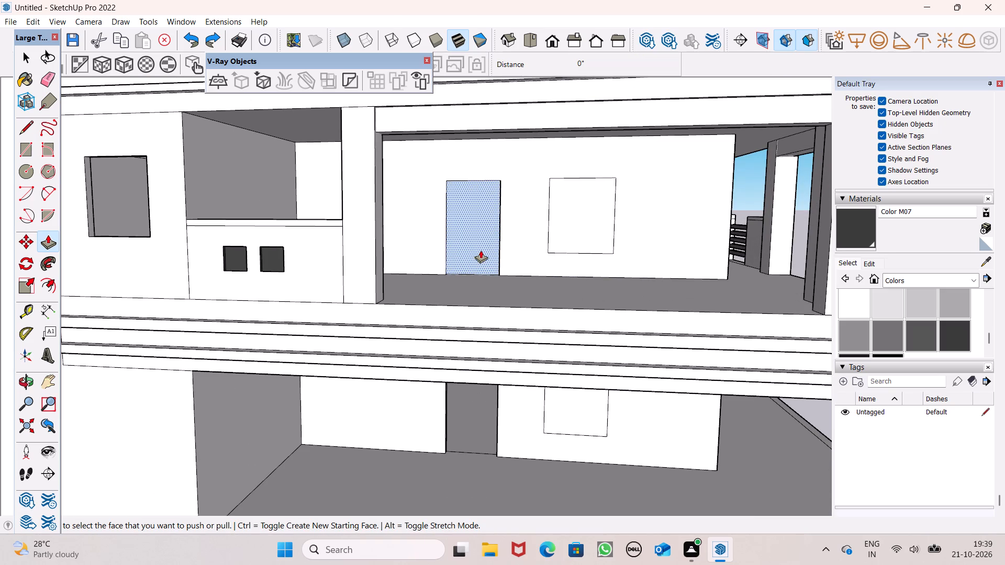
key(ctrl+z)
Push the upper-floor door rectangle 6" through its wall to cut the doorway.
scroll(487, 262, up, 6)
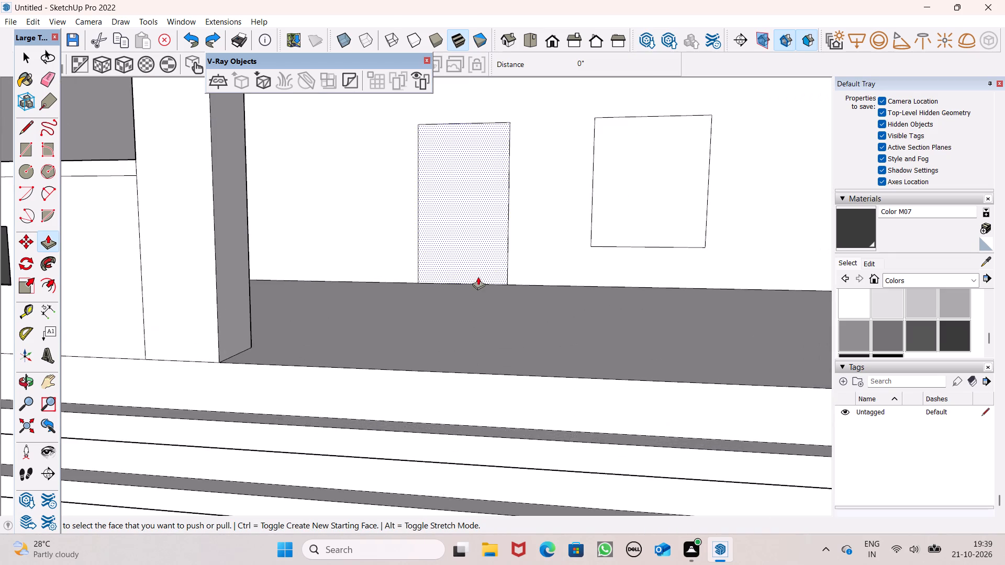
drag(423, 276, 471, 238)
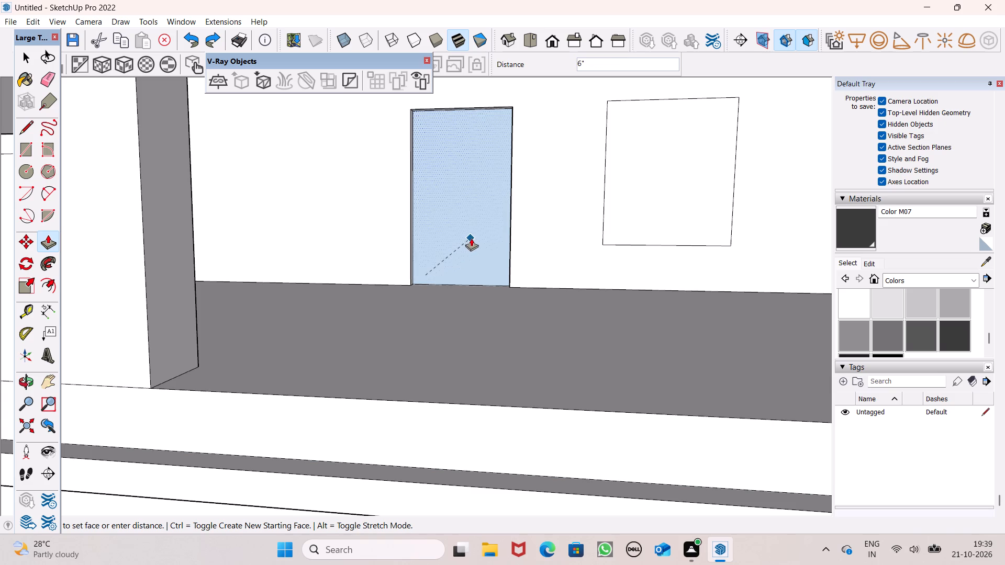
drag(471, 238, 476, 231)
scroll(663, 202, down, 3)
middle_drag(657, 206, 671, 291)
scroll(671, 291, up, 1)
middle_drag(672, 260, 669, 209)
scroll(635, 386, up, 5)
middle_drag(628, 369, 556, 283)
scroll(667, 221, down, 16)
middle_drag(689, 289, 709, 335)
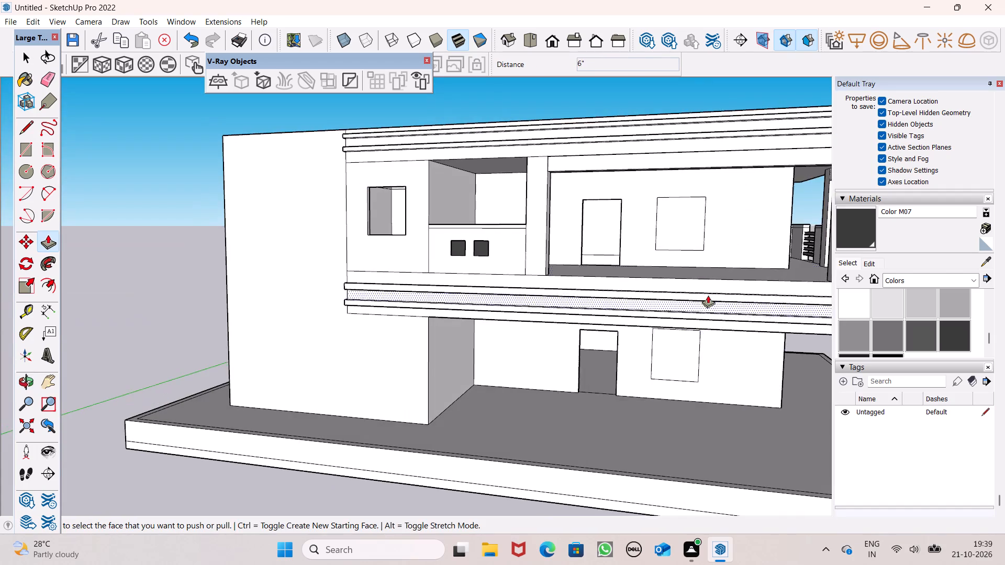
Push the upper-floor window rectangle 6" through its wall to open the window.
scroll(705, 246, up, 6)
drag(647, 238, 670, 223)
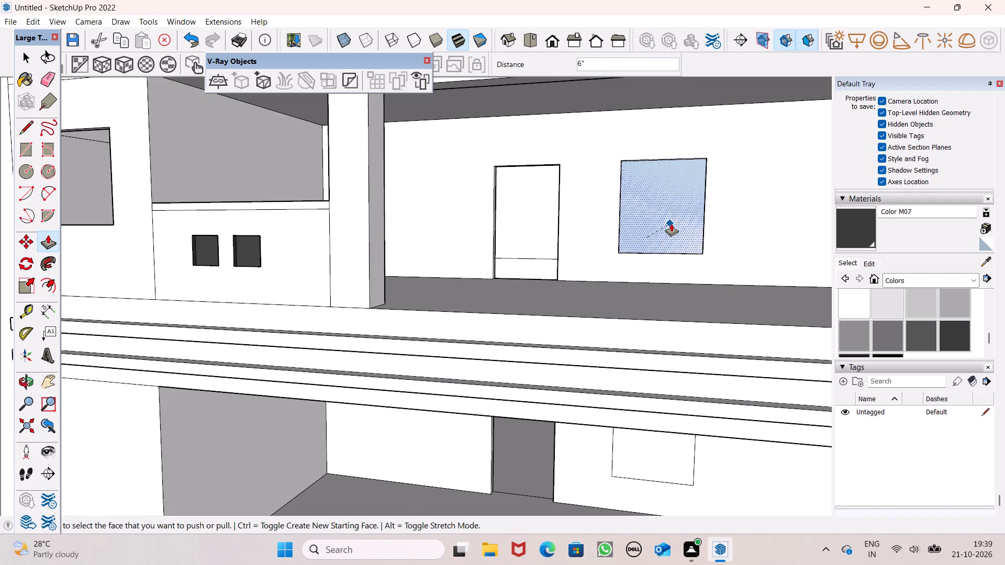
Push the ground-floor window rectangle 6" through its wall to open the window beside the door.
scroll(647, 385, down, 5)
middle_drag(652, 389, 703, 367)
scroll(672, 457, up, 5)
drag(621, 428, 653, 405)
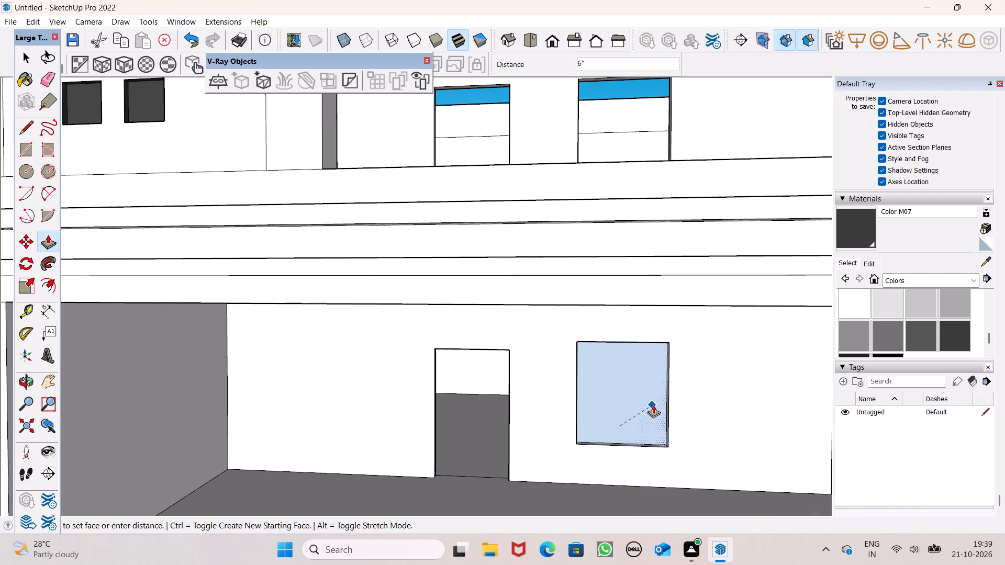
drag(653, 405, 665, 396)
drag(604, 428, 620, 403)
drag(620, 403, 634, 385)
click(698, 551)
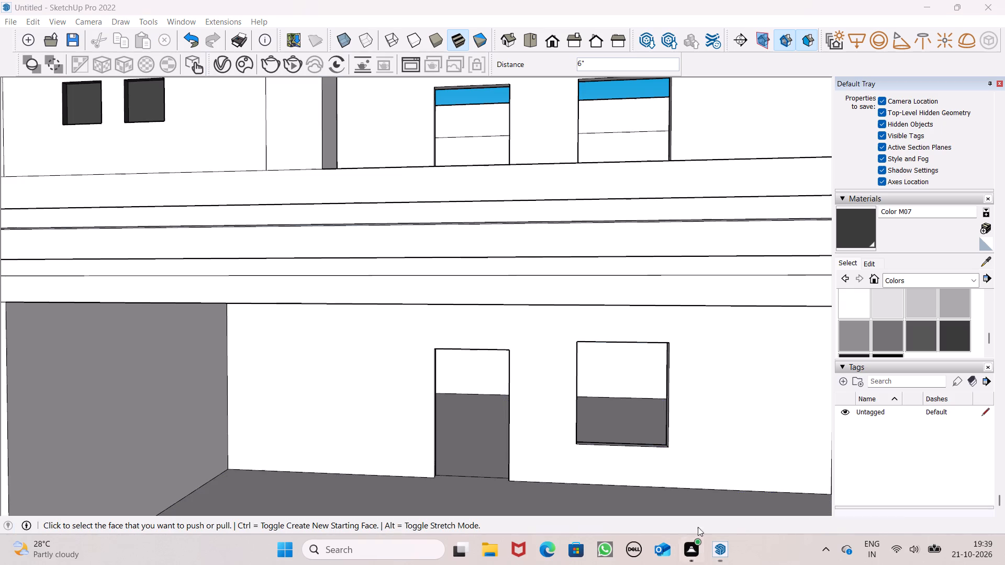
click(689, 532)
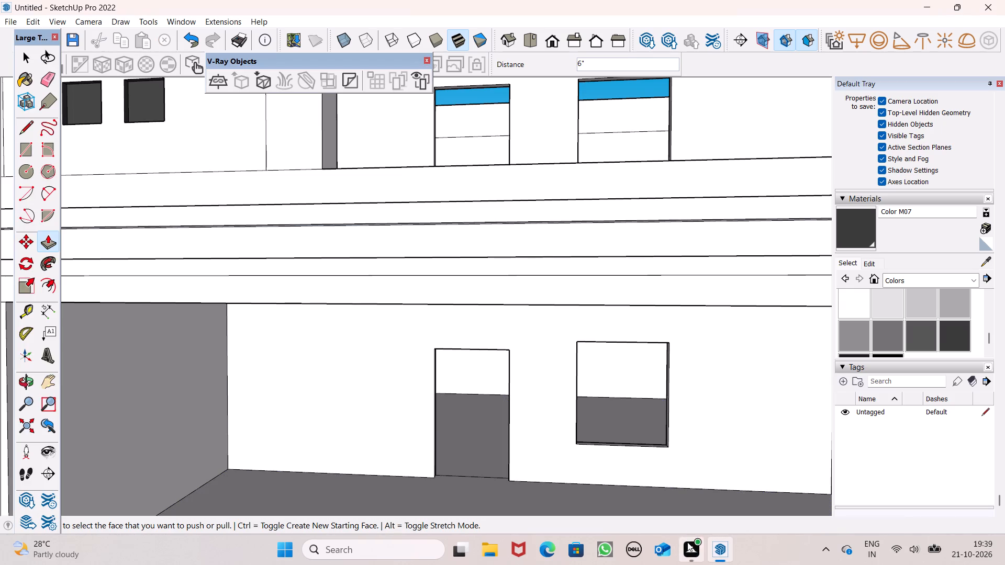
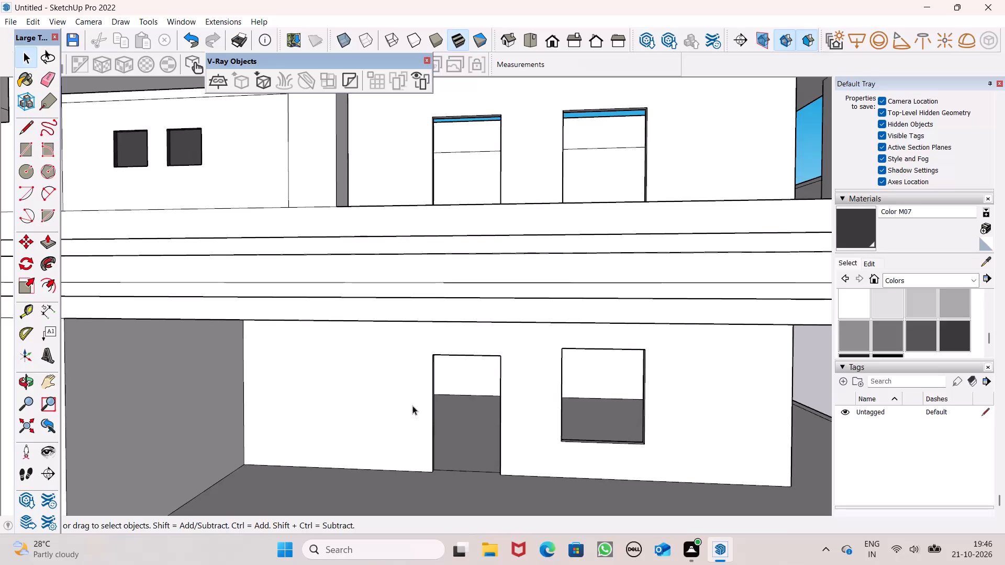
Examine the house from several sides and from above, focusing on the open upper-floor balcony beside the small-window parapet.
scroll(473, 378, down, 6)
scroll(550, 318, down, 4)
middle_drag(569, 339, 382, 368)
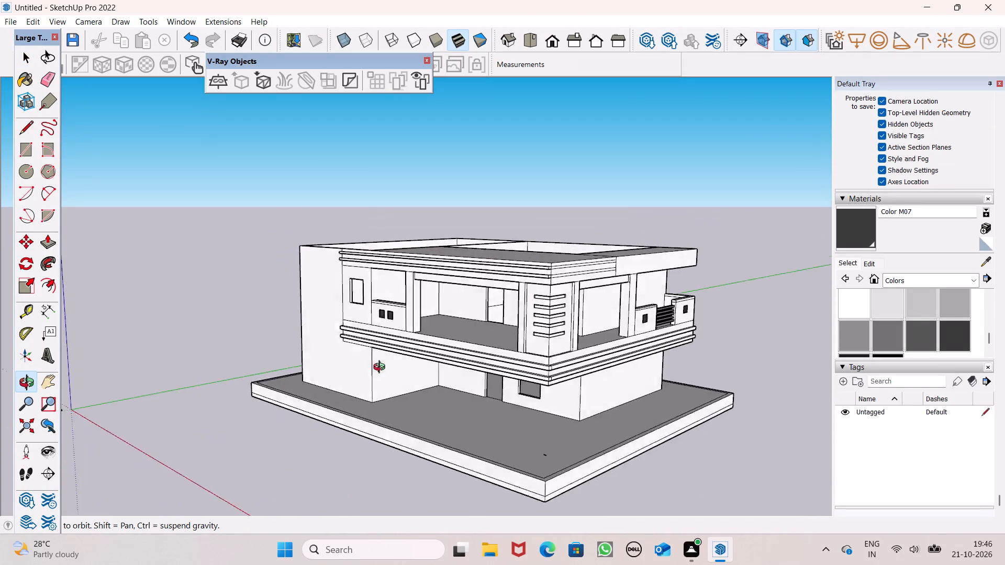
middle_drag(382, 368, 282, 351)
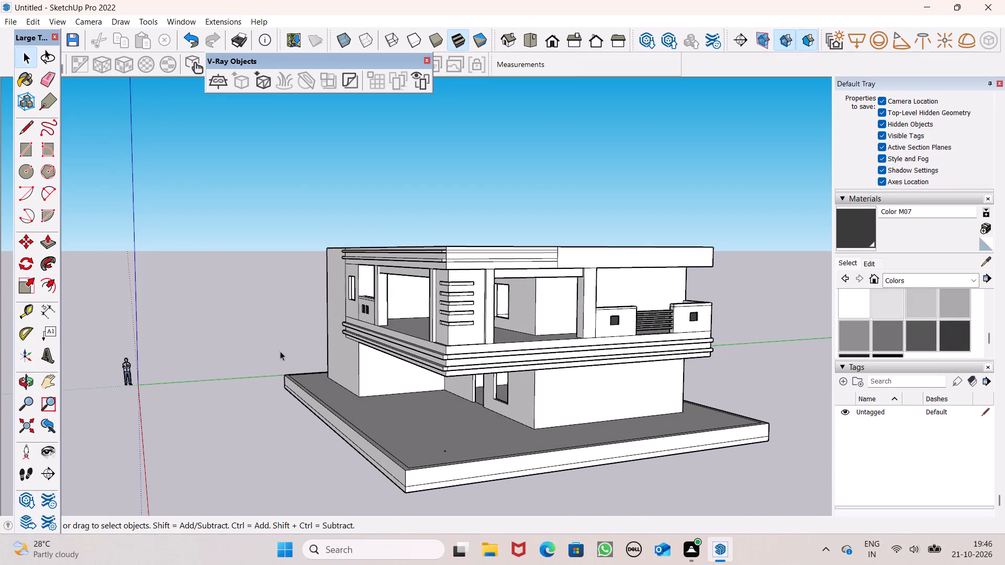
middle_drag(418, 380, 296, 449)
scroll(387, 387, down, 3)
middle_drag(288, 386, 579, 382)
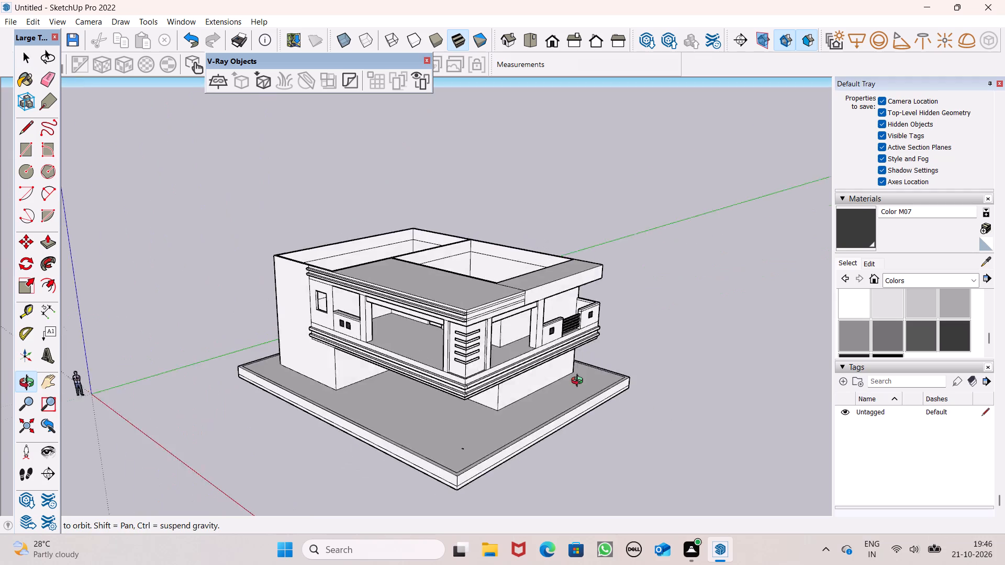
middle_drag(579, 382, 636, 377)
scroll(448, 367, up, 6)
scroll(446, 361, down, 4)
middle_drag(447, 371, 463, 407)
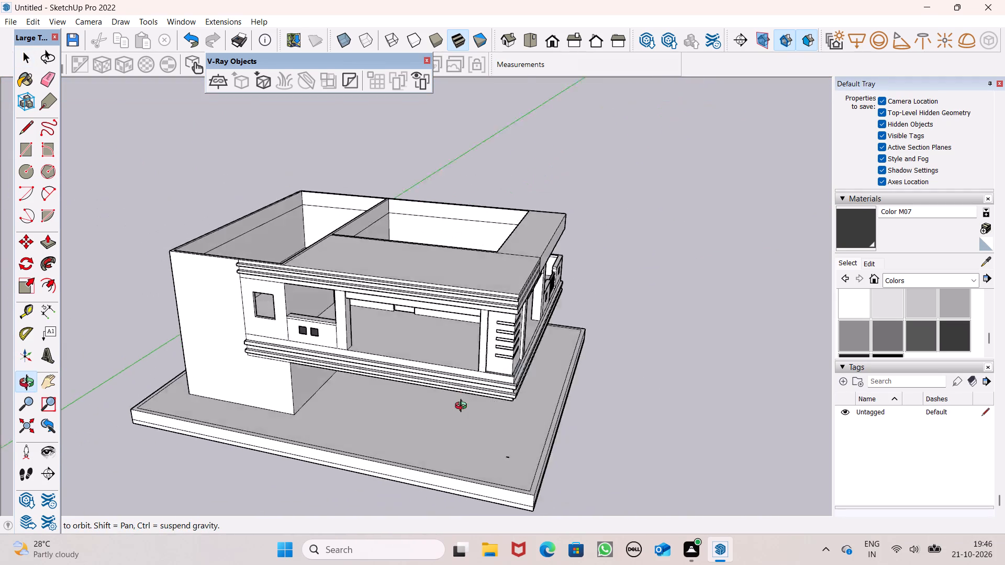
middle_drag(463, 407, 516, 442)
scroll(385, 390, up, 4)
middle_drag(381, 397, 386, 432)
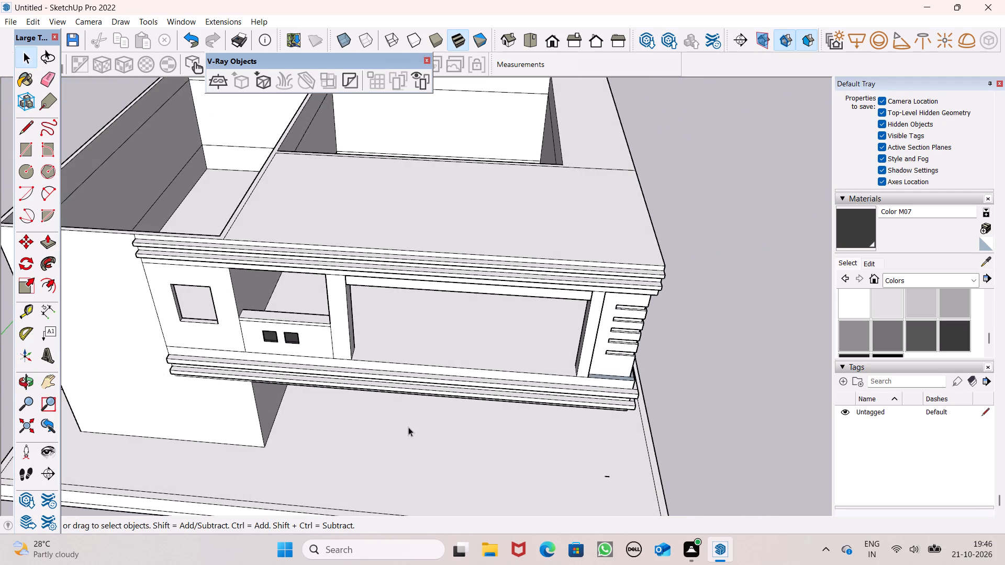
middle_drag(408, 444, 418, 480)
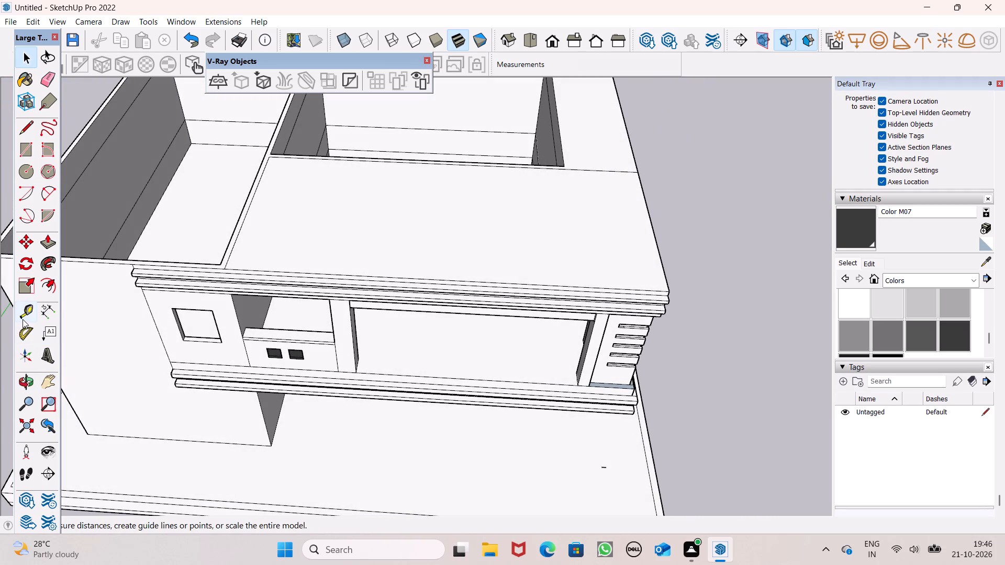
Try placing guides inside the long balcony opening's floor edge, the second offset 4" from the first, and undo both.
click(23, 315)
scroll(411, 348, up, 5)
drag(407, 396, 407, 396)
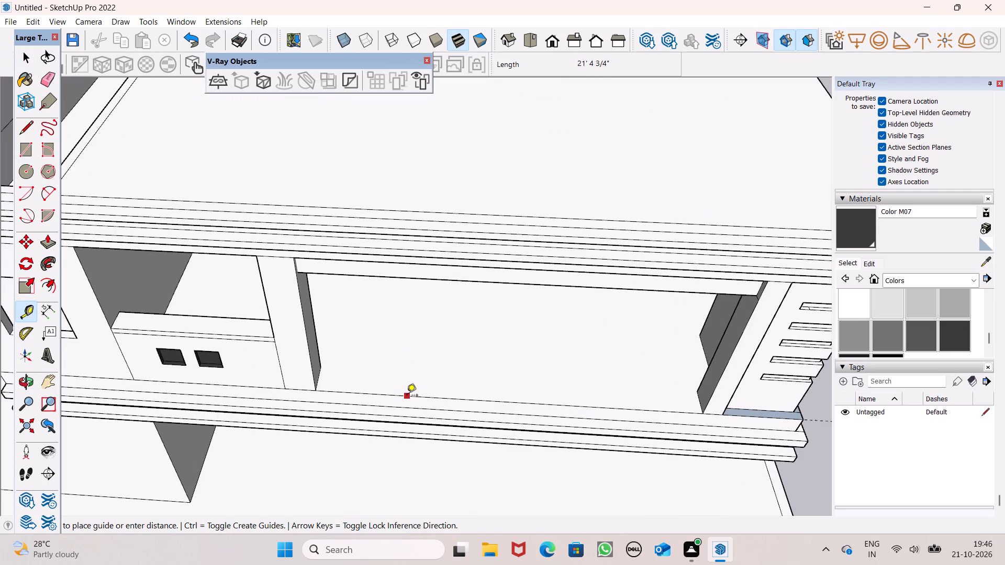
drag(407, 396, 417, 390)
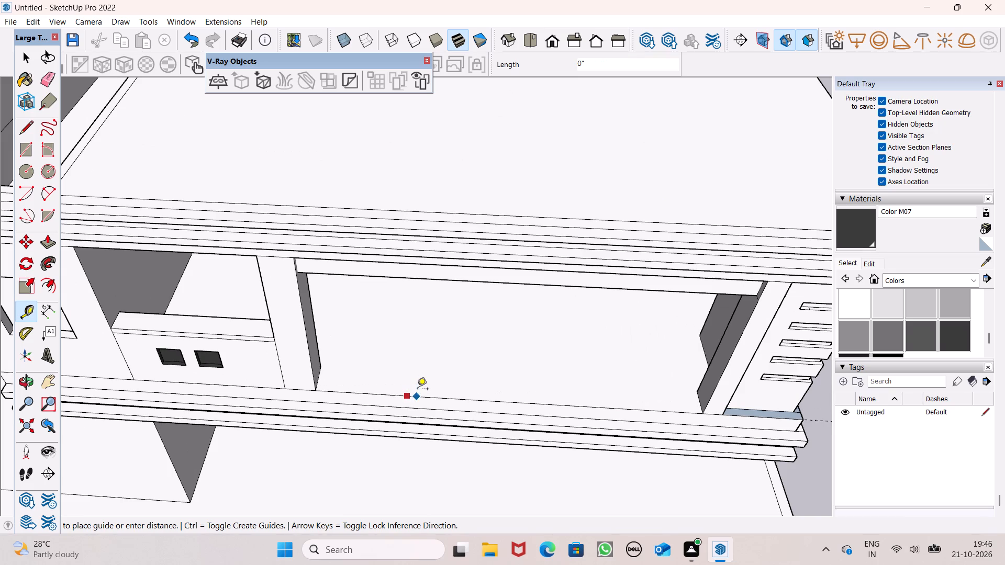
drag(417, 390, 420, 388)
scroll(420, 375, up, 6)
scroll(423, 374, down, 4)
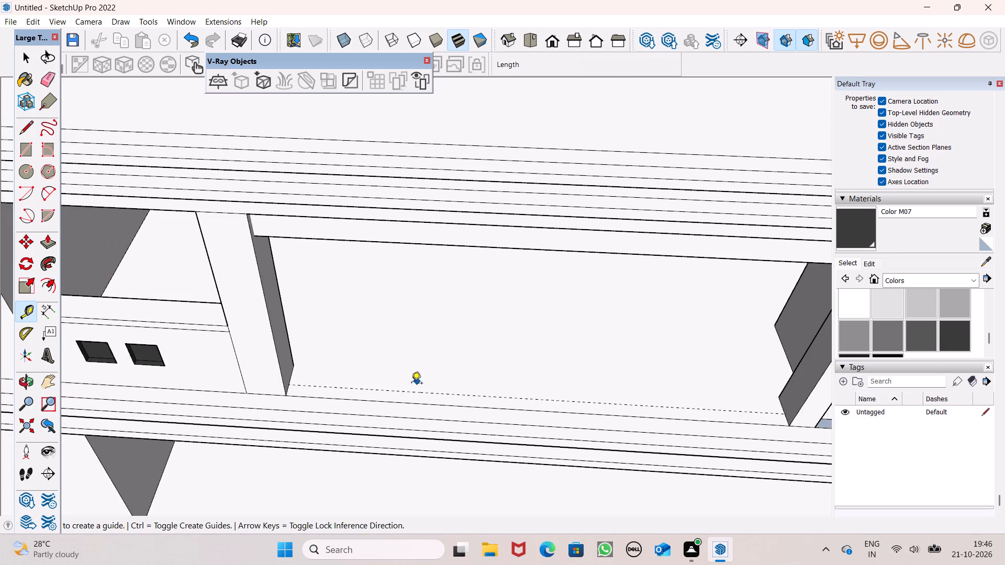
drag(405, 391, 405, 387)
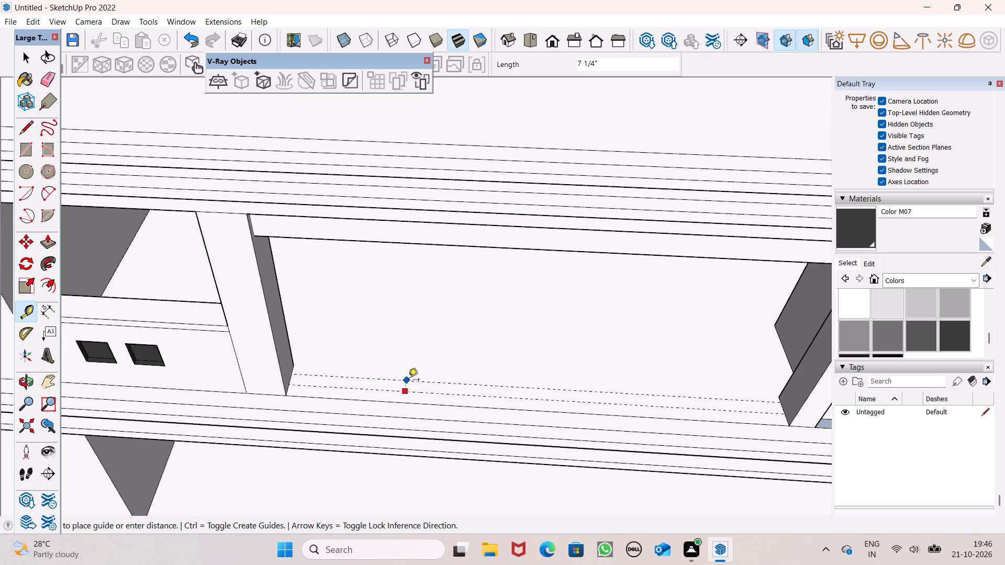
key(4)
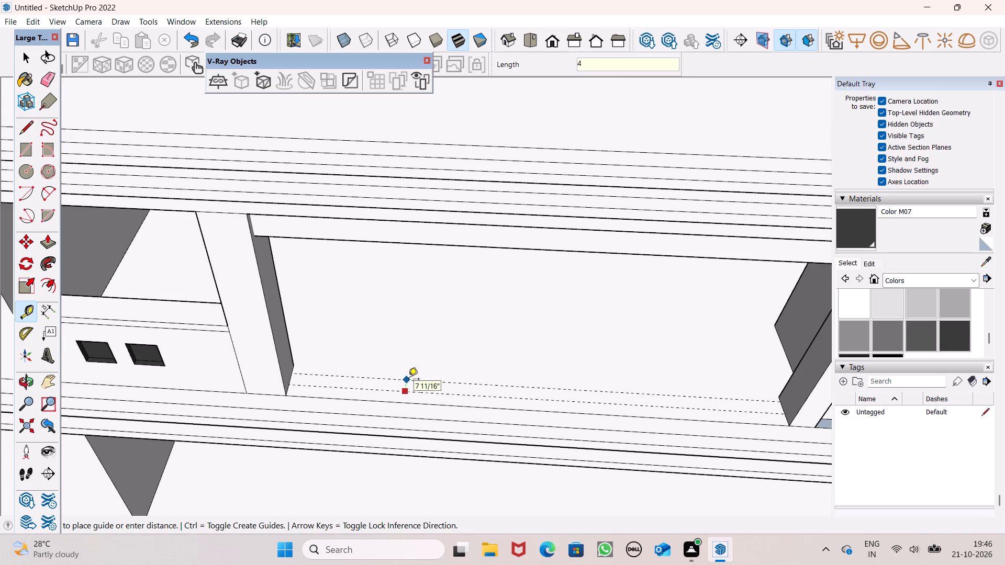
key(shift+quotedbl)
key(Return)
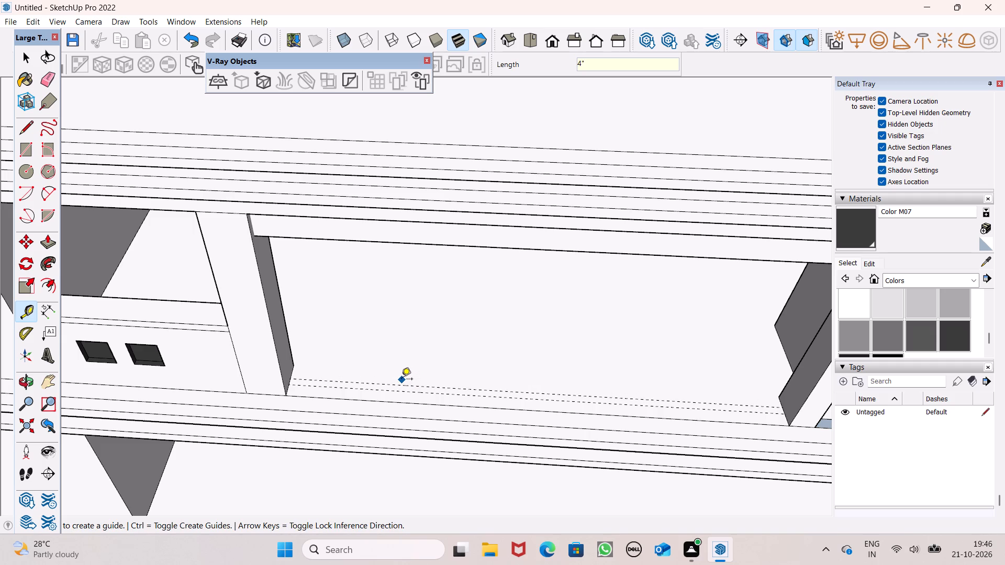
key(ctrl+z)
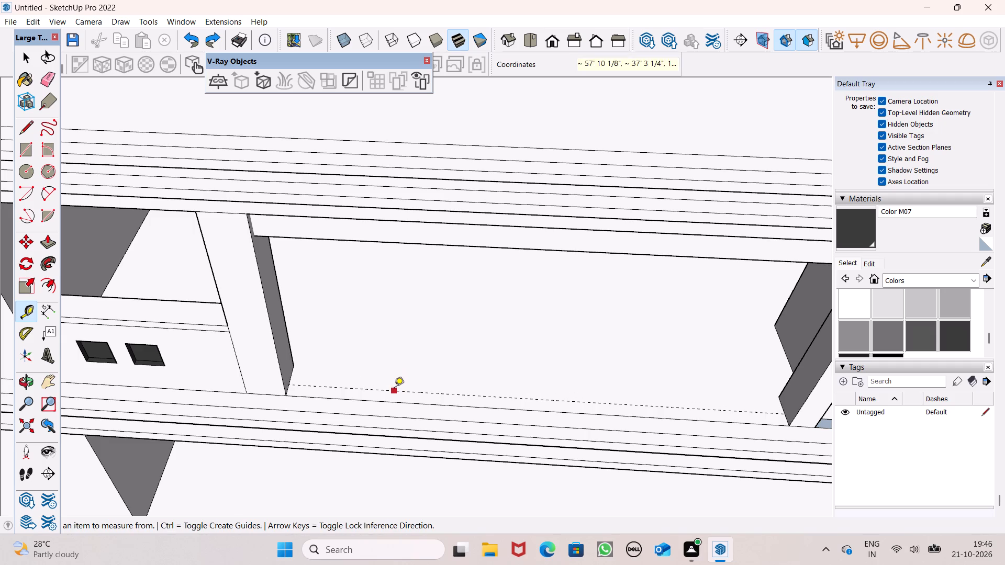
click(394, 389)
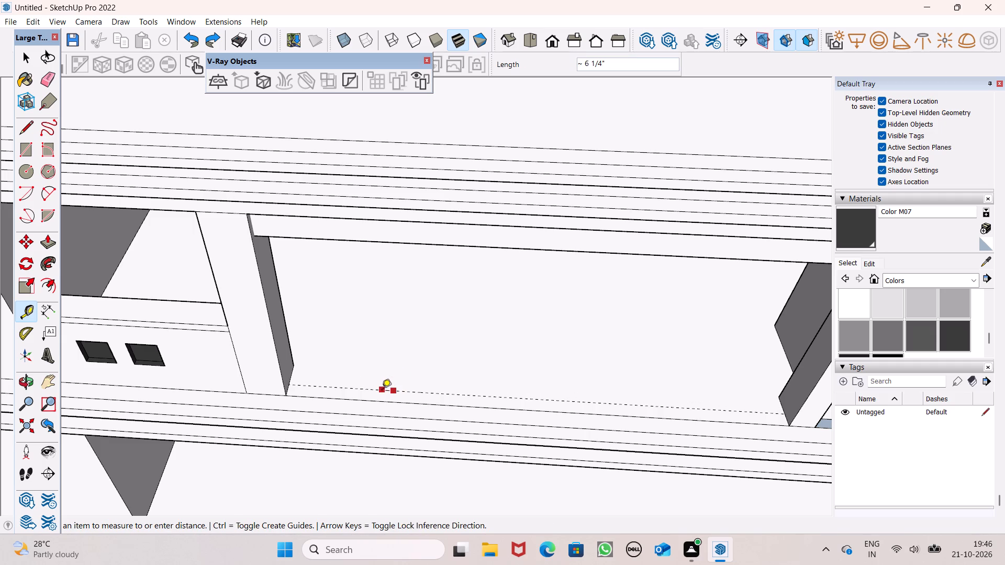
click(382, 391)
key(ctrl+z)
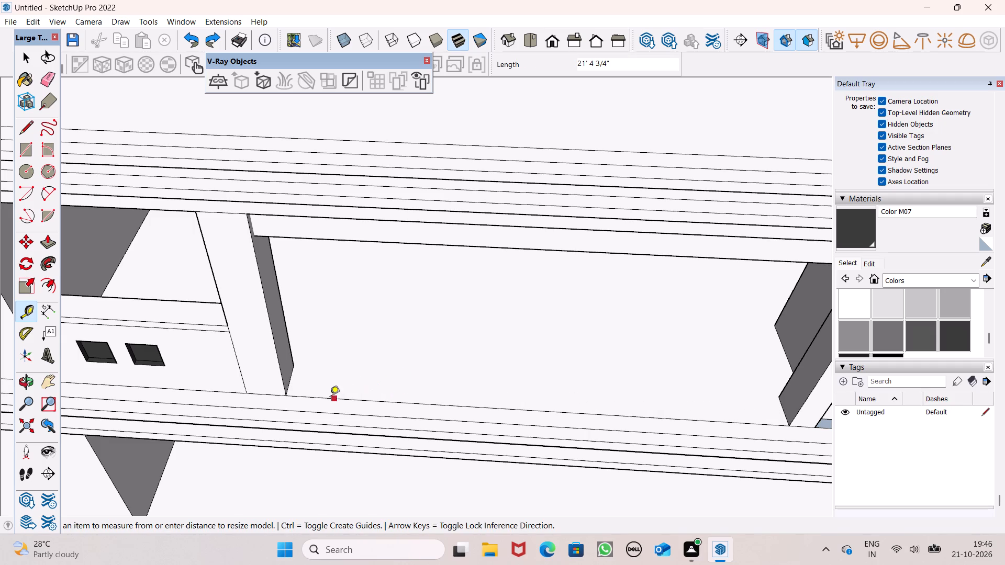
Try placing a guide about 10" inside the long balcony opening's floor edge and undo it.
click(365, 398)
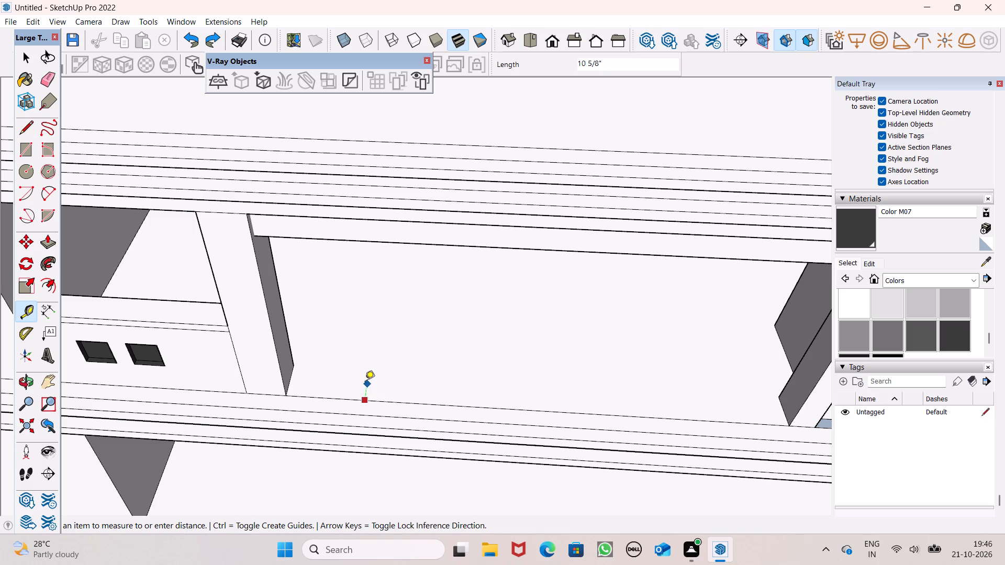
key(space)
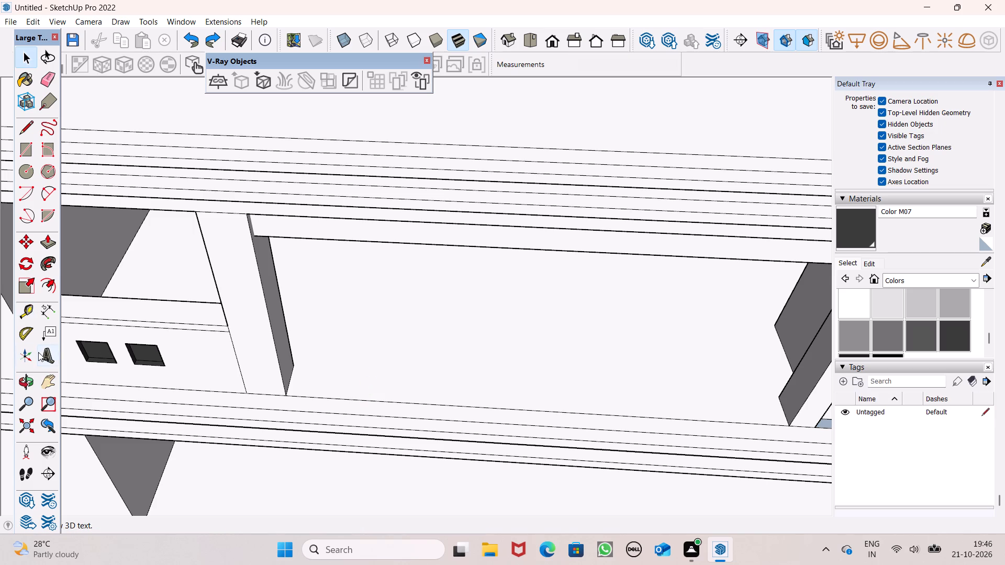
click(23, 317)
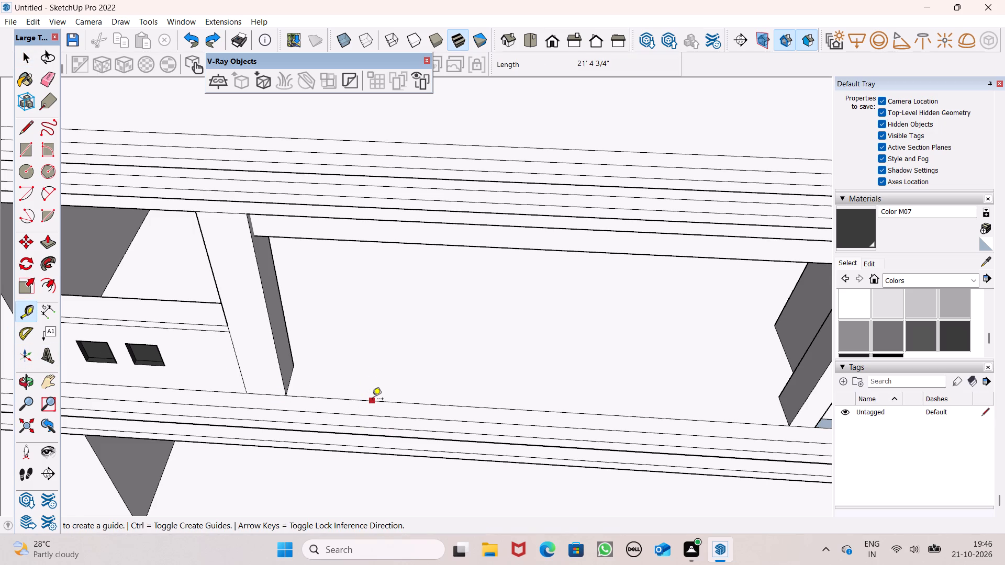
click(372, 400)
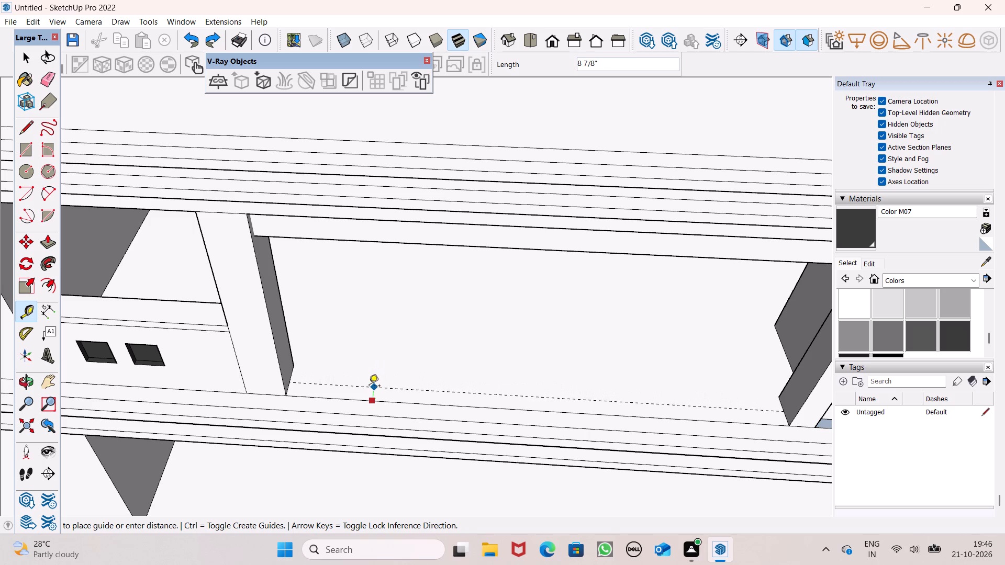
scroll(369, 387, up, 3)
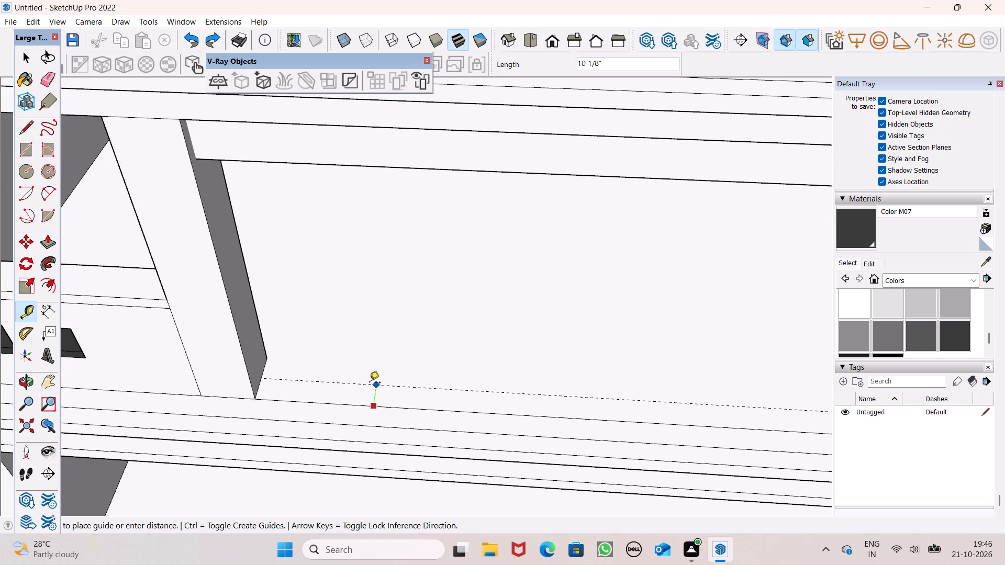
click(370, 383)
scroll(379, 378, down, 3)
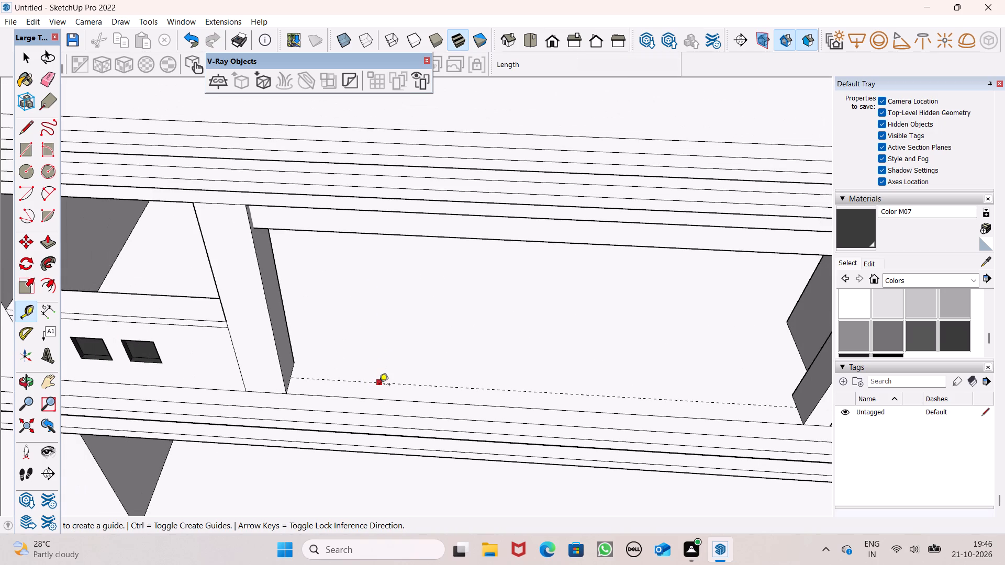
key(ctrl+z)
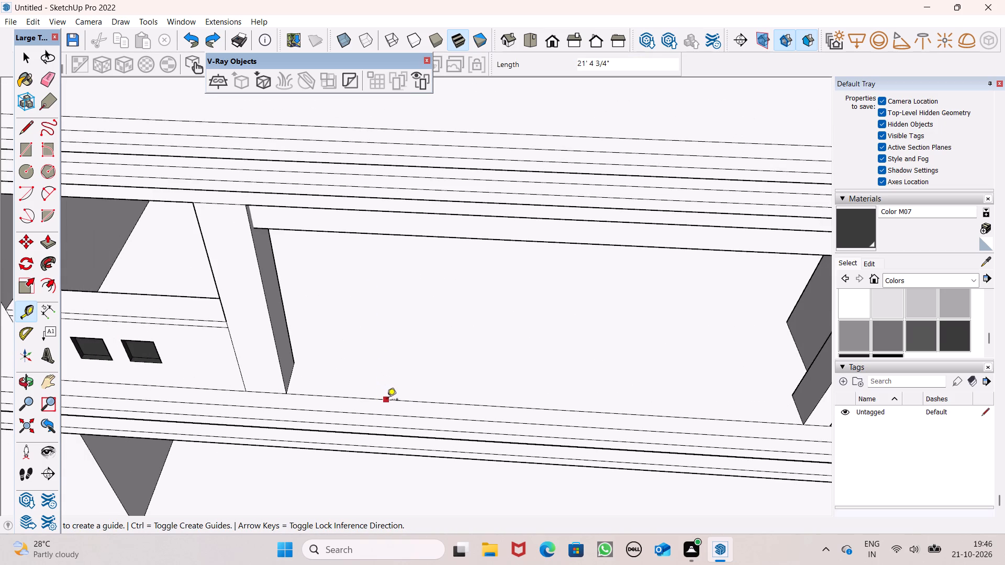
Place a guide about 7 5/8" inside the long balcony opening's floor edge and a second guide 2" further in.
click(373, 400)
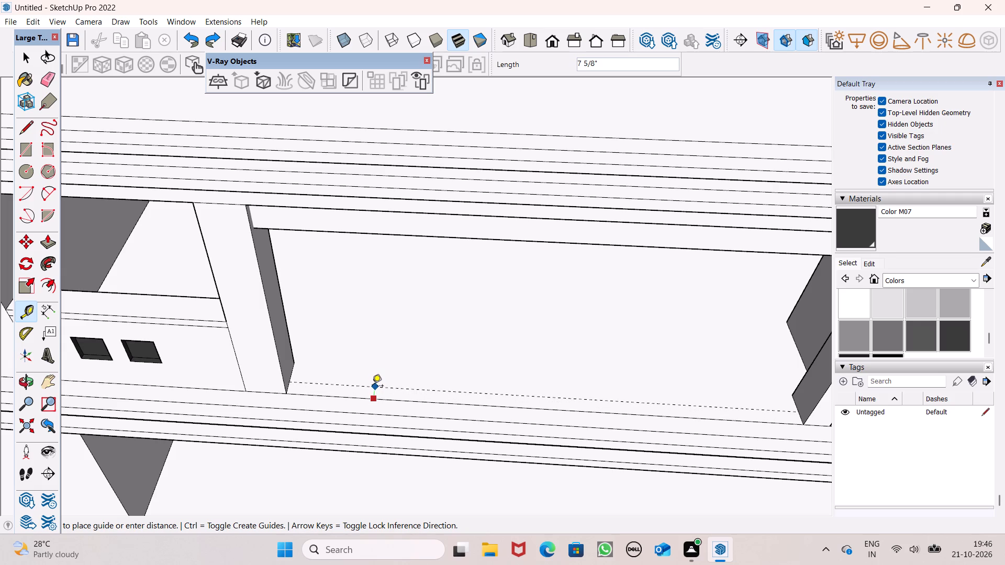
click(372, 387)
click(372, 388)
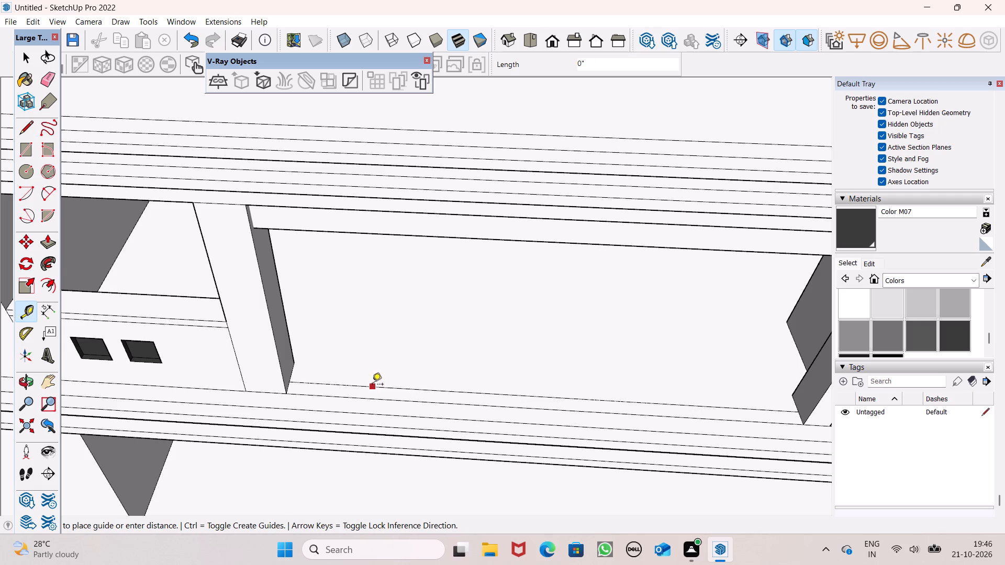
key(2)
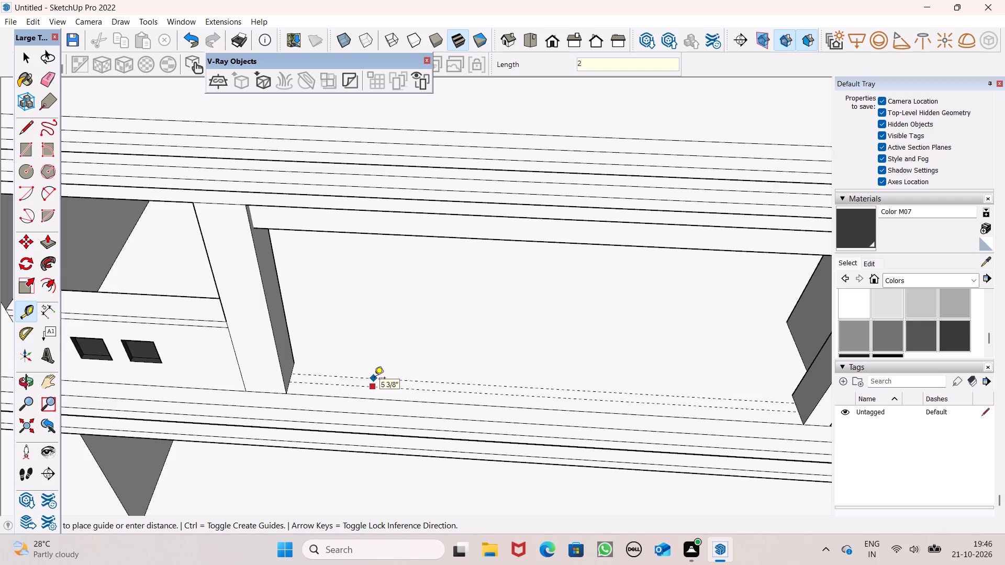
key(shift+quotedbl)
key(Return)
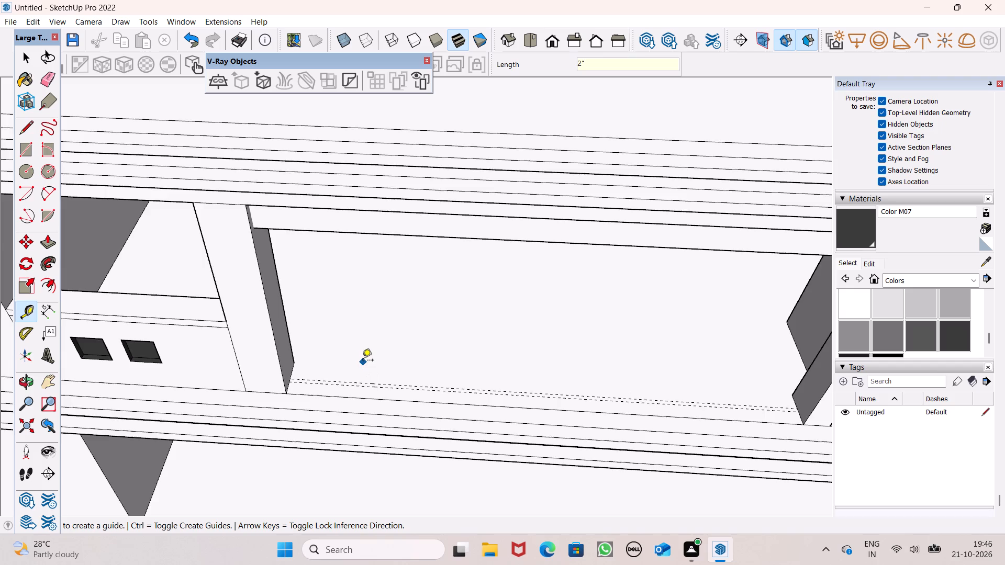
On the adjacent balcony opening around the louvred corner, place a guide about 7 1/4" inside the floor edge and another 2" further in.
scroll(362, 360, down, 10)
scroll(498, 371, down, 1)
click(510, 380)
middle_drag(509, 381, 342, 367)
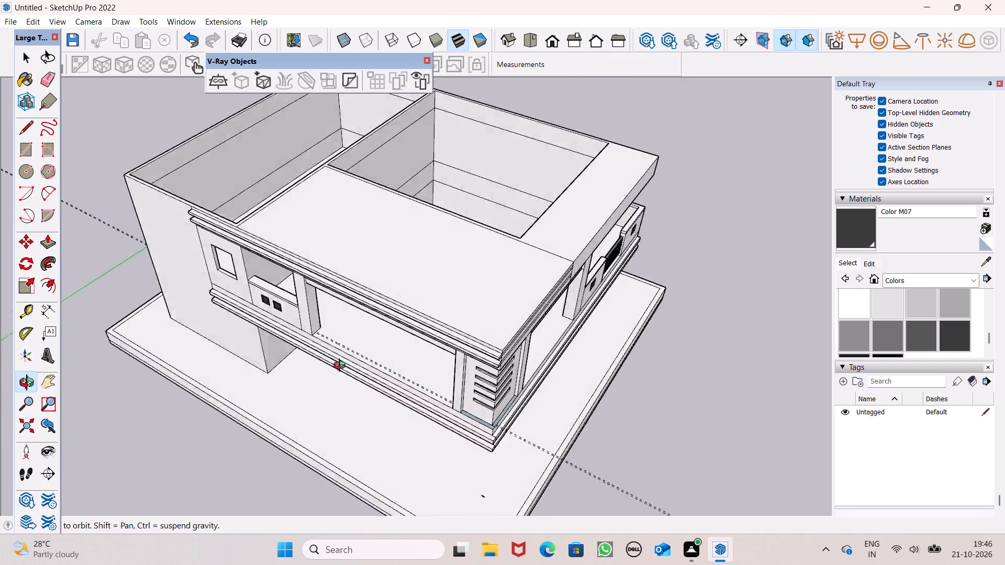
middle_drag(342, 367, 166, 344)
drag(166, 344, 428, 385)
middle_drag(452, 423, 353, 432)
scroll(355, 433, up, 3)
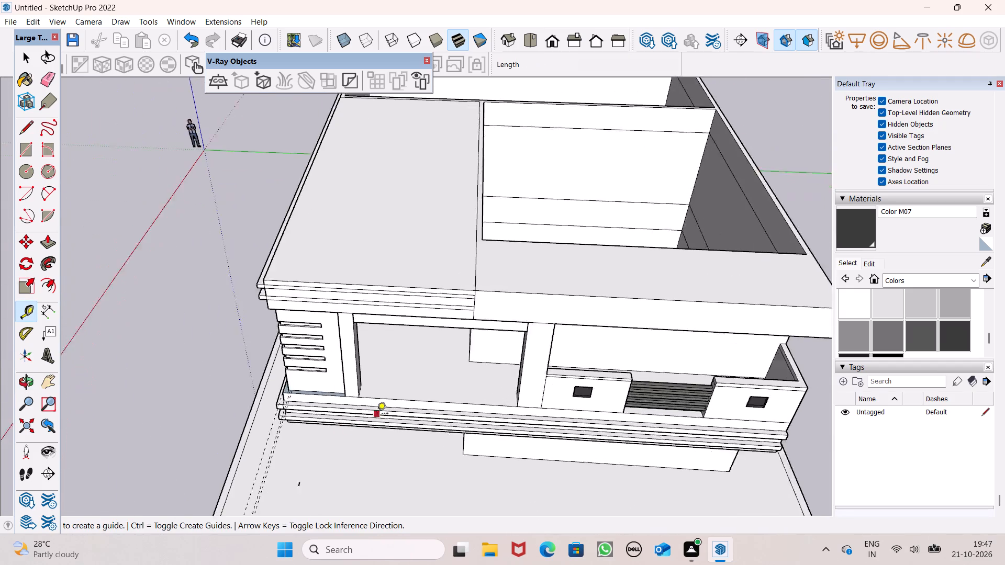
scroll(377, 414, up, 4)
middle_drag(433, 401, 419, 432)
scroll(412, 419, up, 4)
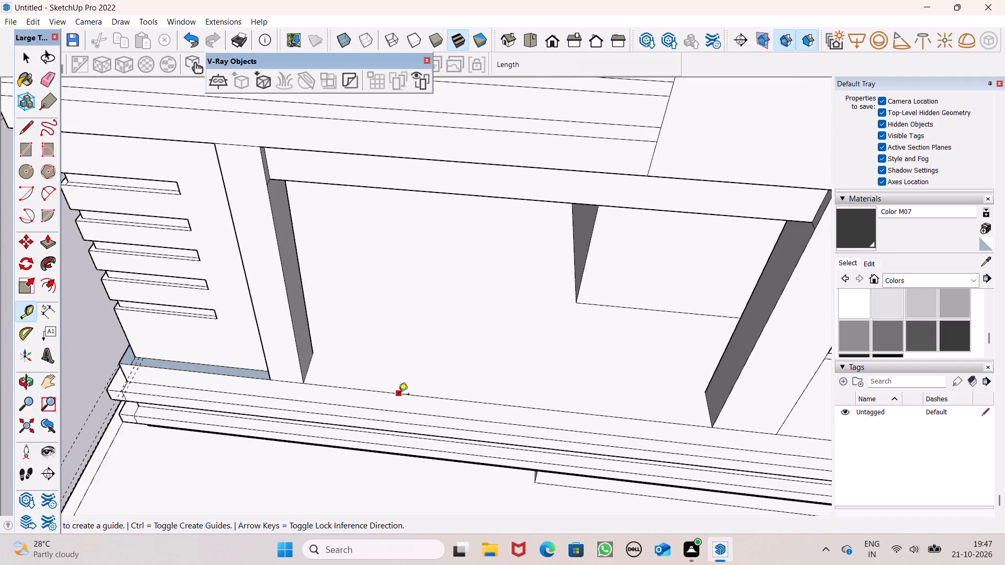
click(398, 395)
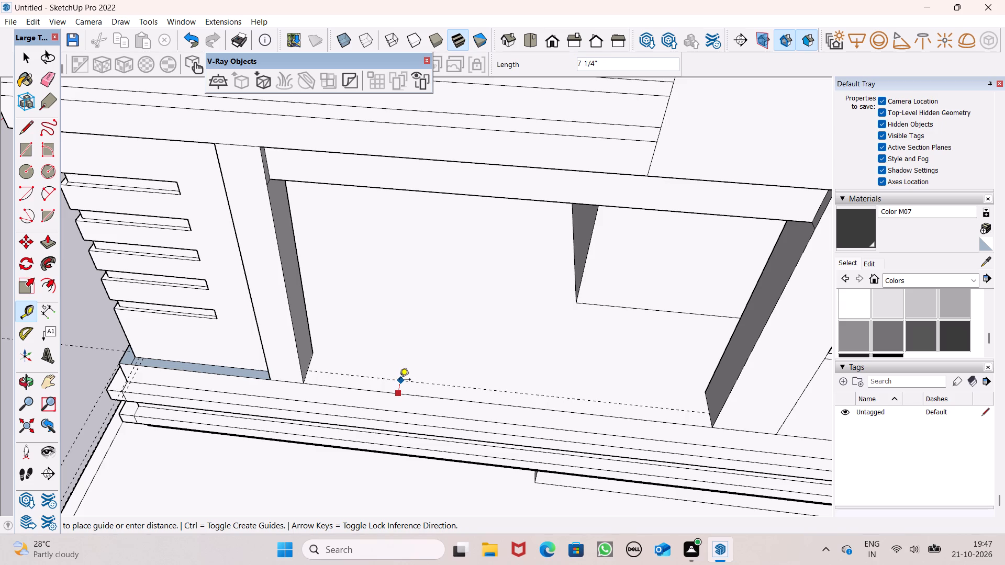
click(399, 380)
click(398, 382)
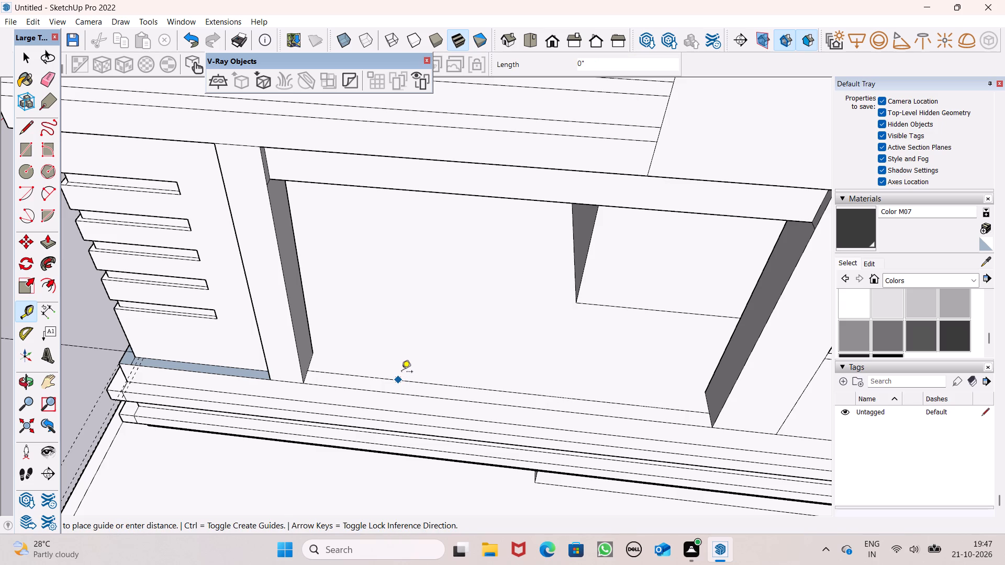
key(2)
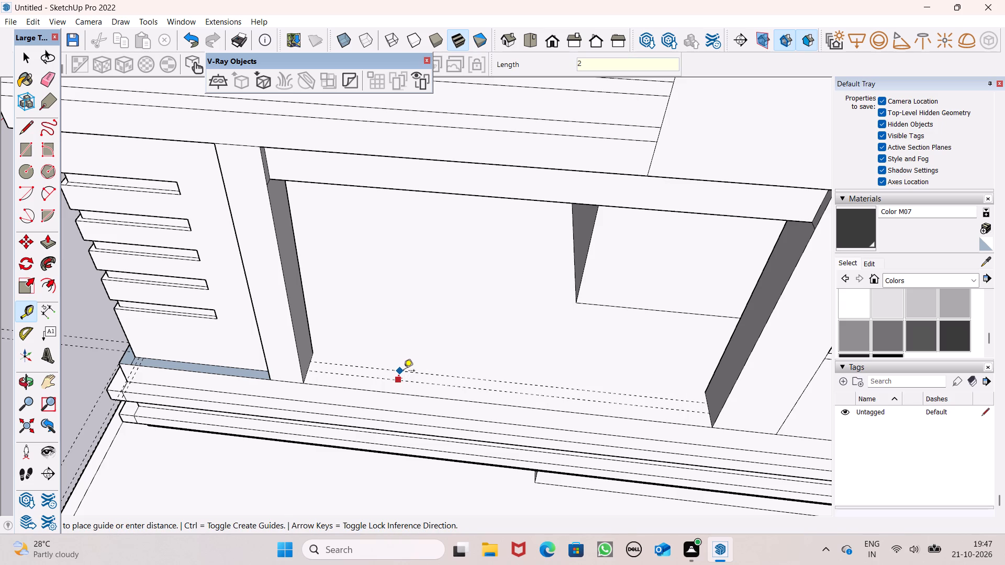
key(shift+quotedbl)
key(Return)
scroll(385, 368, down, 6)
scroll(462, 359, down, 2)
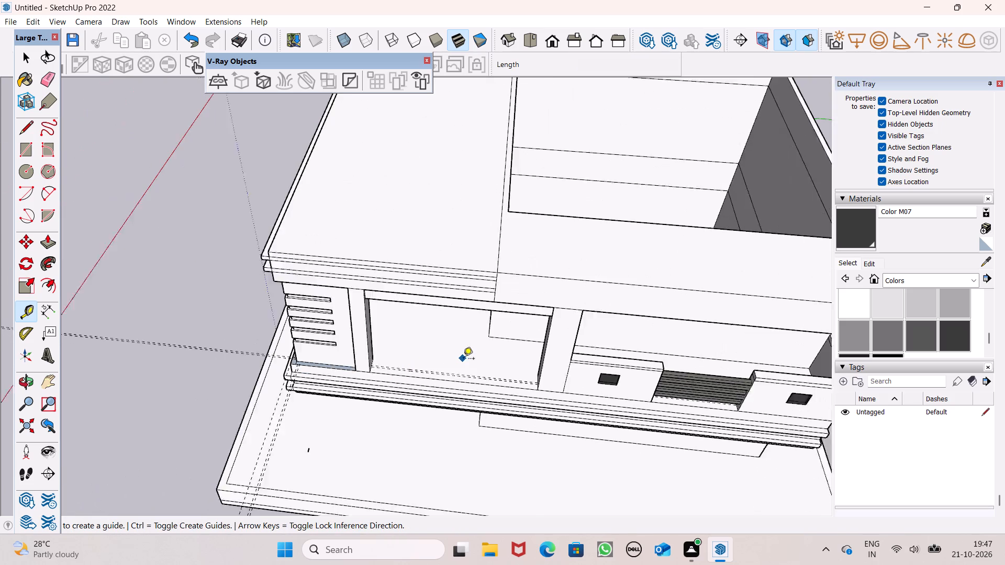
scroll(463, 359, down, 6)
middle_drag(435, 390, 604, 341)
key(space)
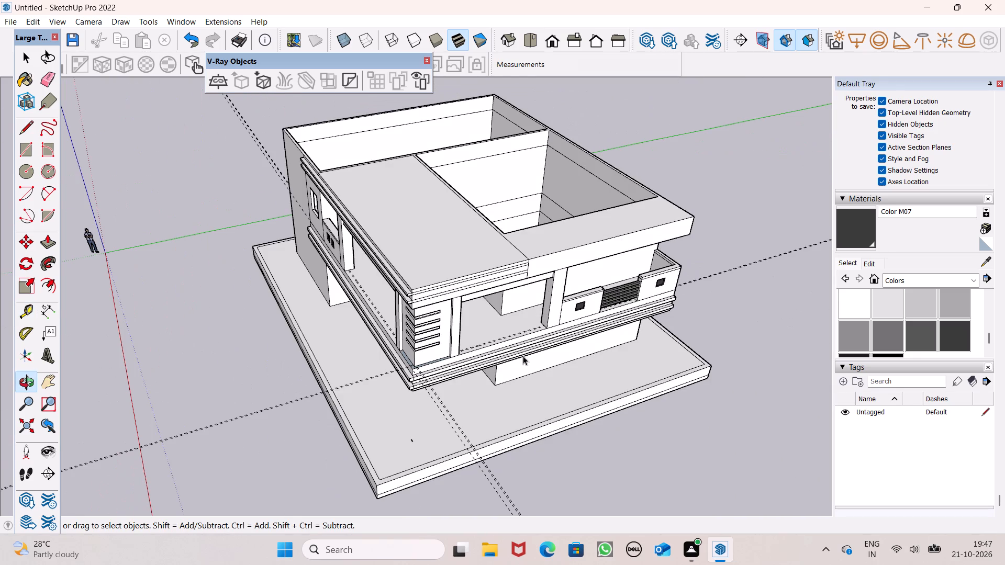
Draw a 2" by 21' 4 3/4" rectangle between the two guides along the long balcony opening's floor edge.
click(32, 152)
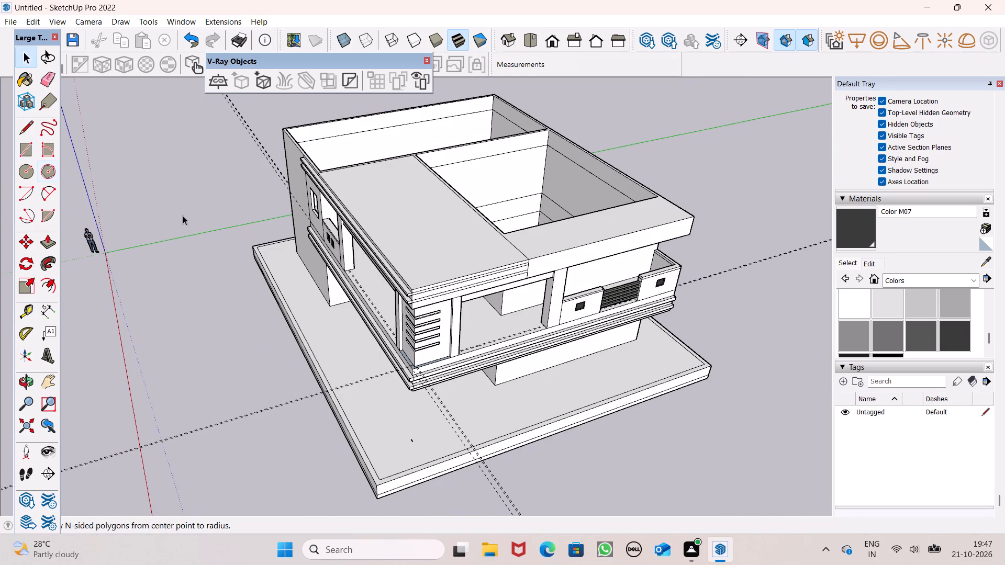
scroll(359, 282, down, 1)
middle_drag(373, 287, 651, 245)
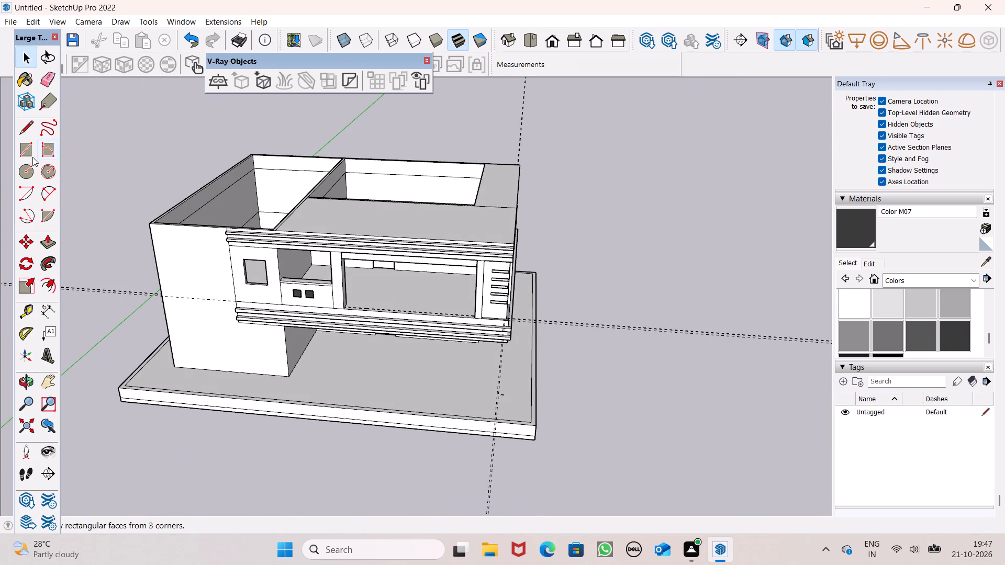
click(35, 157)
scroll(353, 192, down, 5)
middle_drag(353, 245, 367, 330)
scroll(363, 323, up, 11)
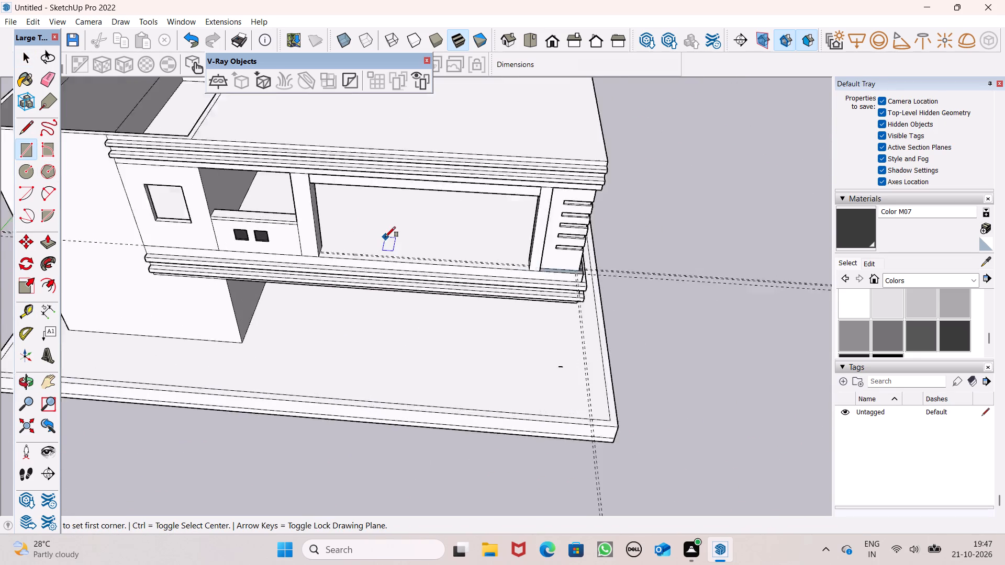
scroll(385, 237, up, 5)
scroll(665, 223, down, 4)
scroll(611, 256, up, 1)
middle_drag(611, 256, 613, 357)
scroll(415, 306, up, 6)
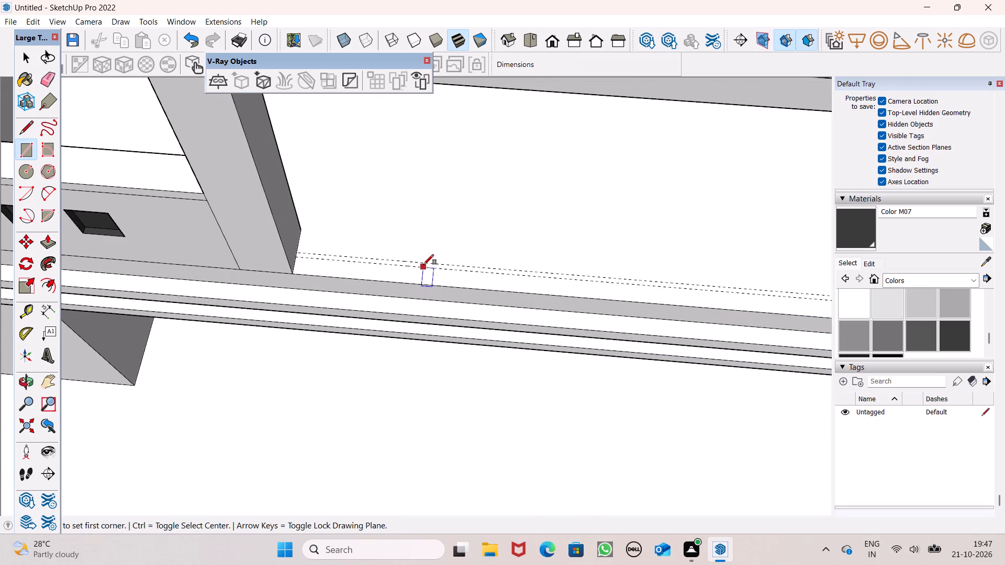
scroll(485, 256, down, 2)
scroll(364, 275, up, 5)
scroll(305, 248, up, 6)
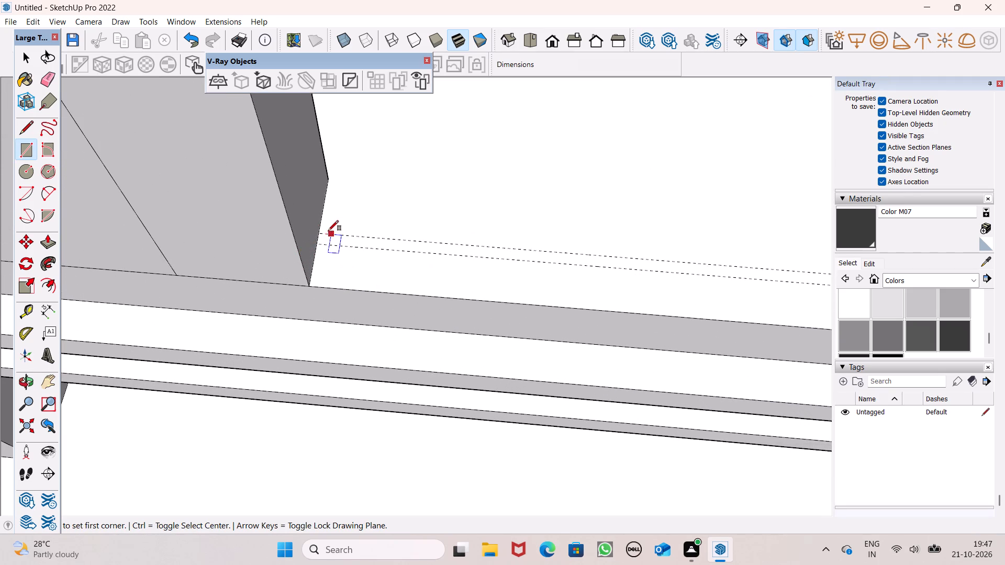
click(321, 231)
scroll(326, 262, down, 6)
scroll(544, 282, down, 6)
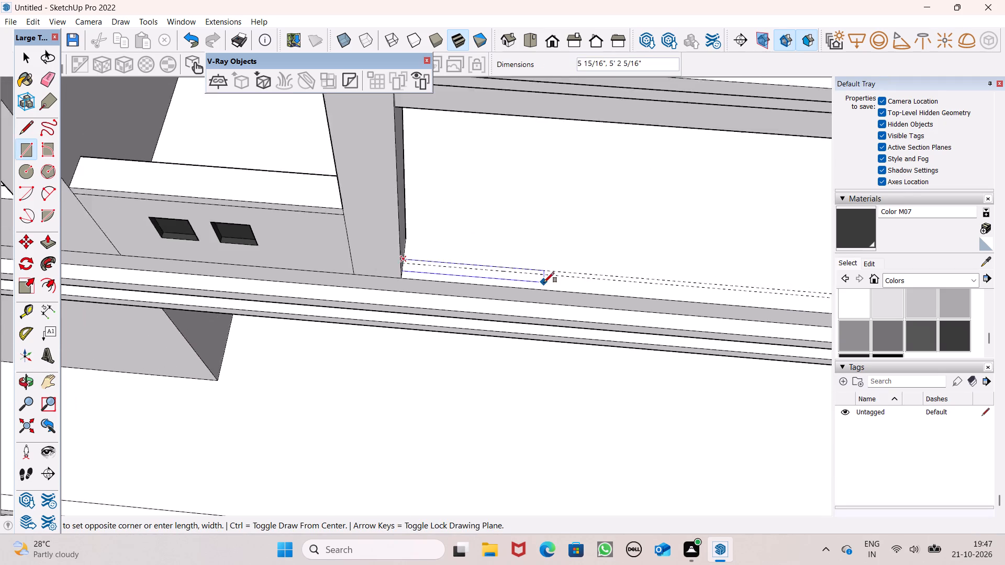
scroll(546, 281, down, 6)
scroll(755, 288, up, 12)
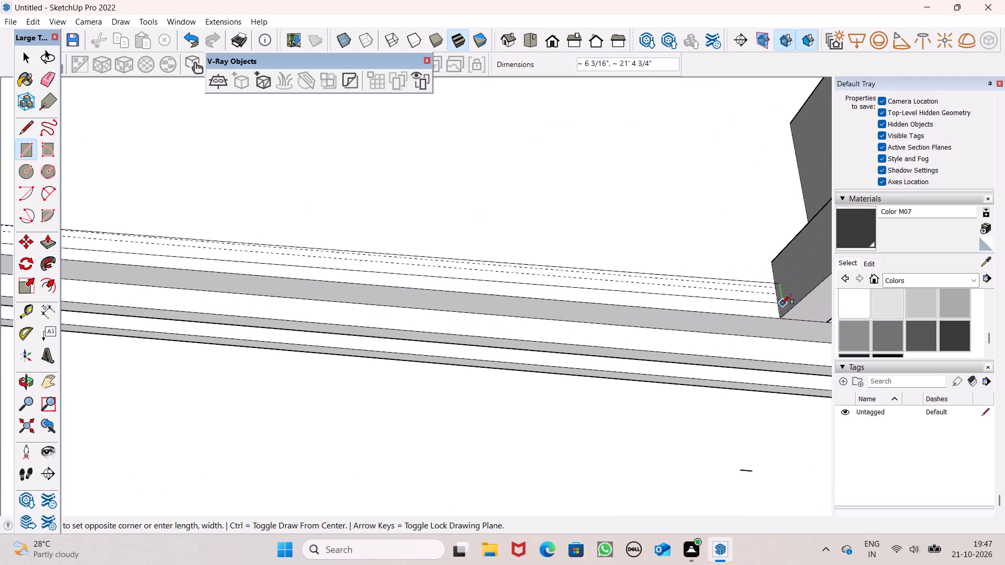
scroll(777, 306, up, 7)
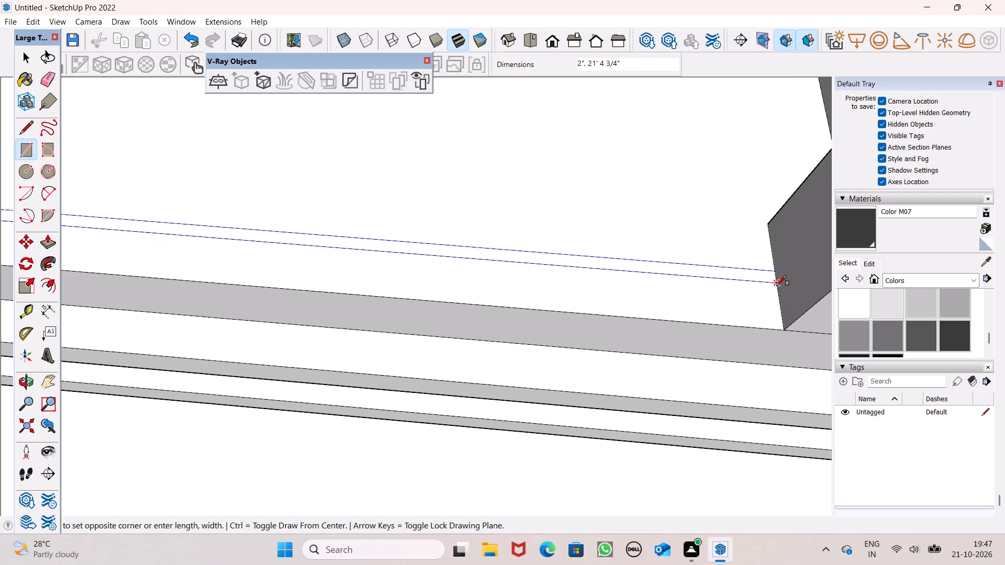
click(776, 285)
Draw a 2" by about 14' 5" rectangle between the two guides in the adjacent balcony opening around the louvred corner.
scroll(468, 231, down, 18)
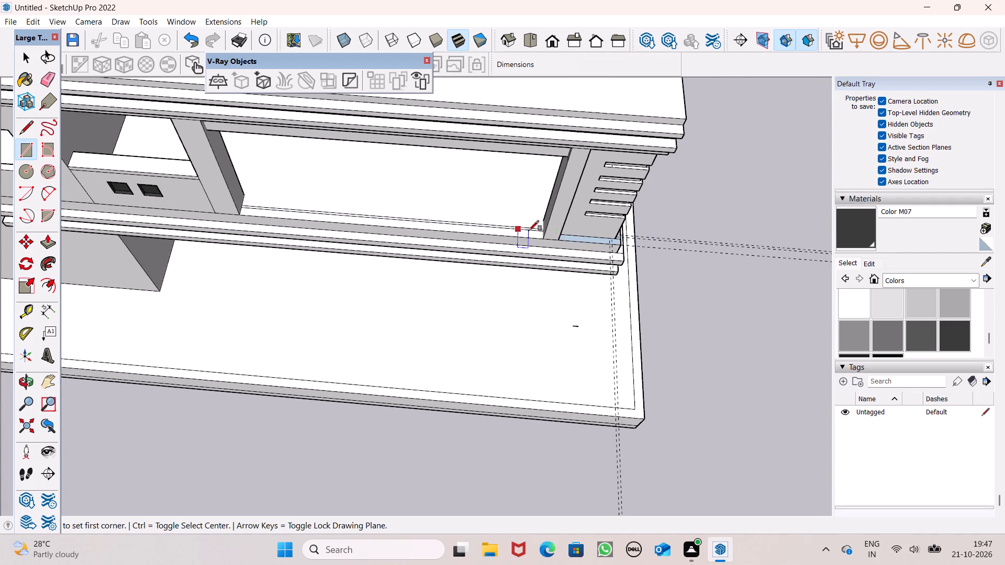
scroll(599, 244, down, 2)
middle_drag(602, 268, 272, 219)
scroll(272, 218, down, 5)
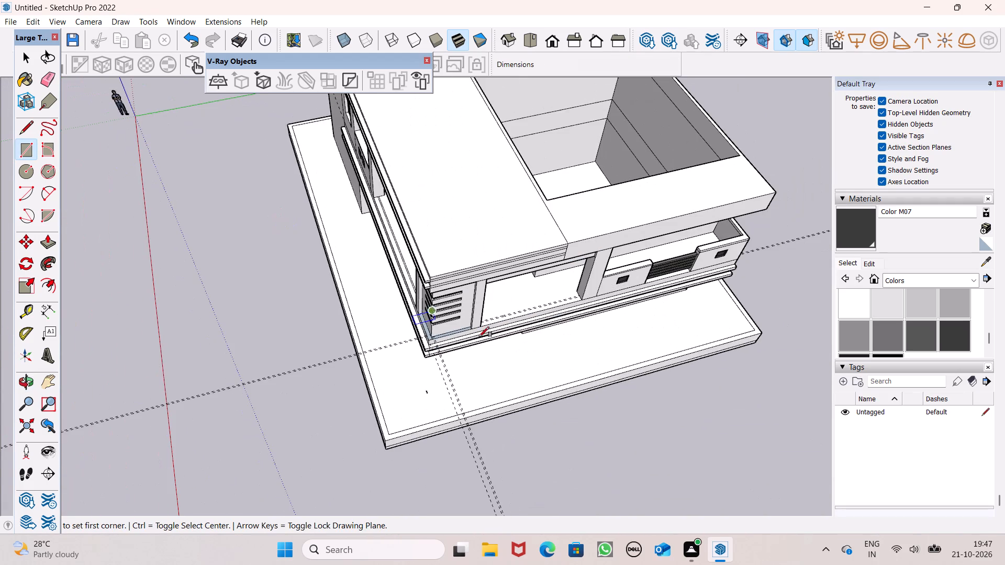
scroll(677, 399, up, 6)
scroll(329, 266, up, 6)
middle_drag(427, 312, 422, 318)
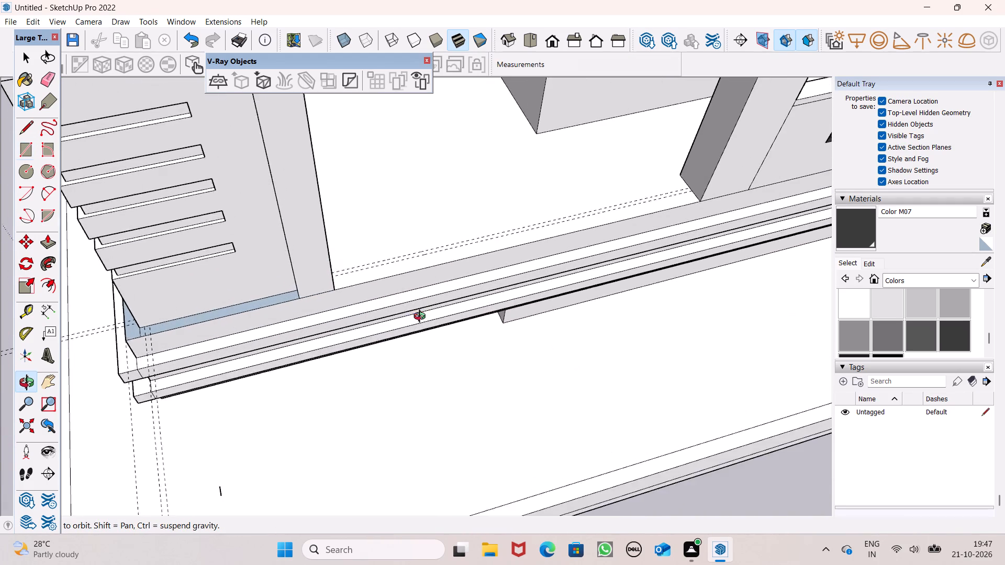
middle_drag(422, 318, 335, 340)
scroll(379, 288, up, 4)
click(323, 237)
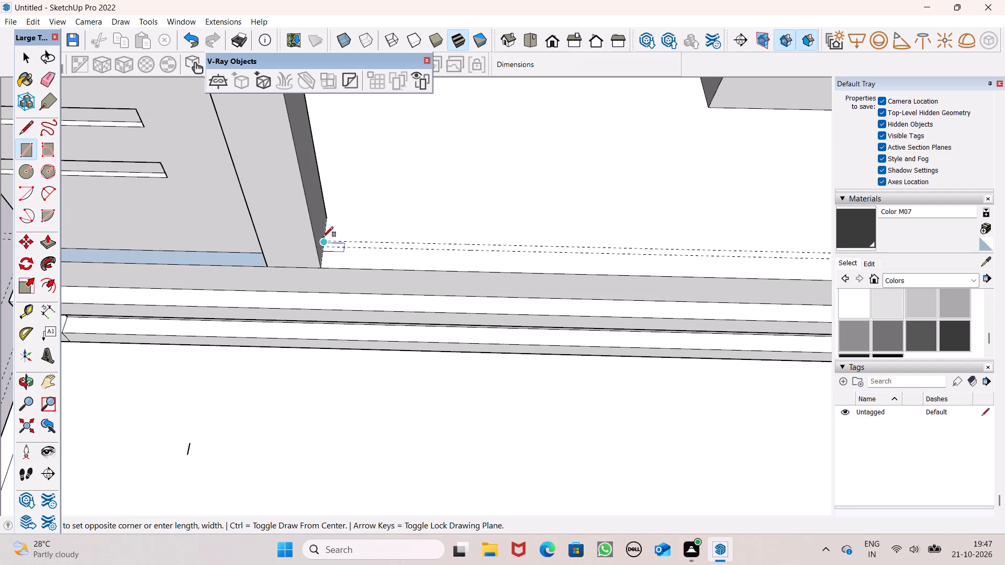
scroll(343, 286, down, 5)
key(space)
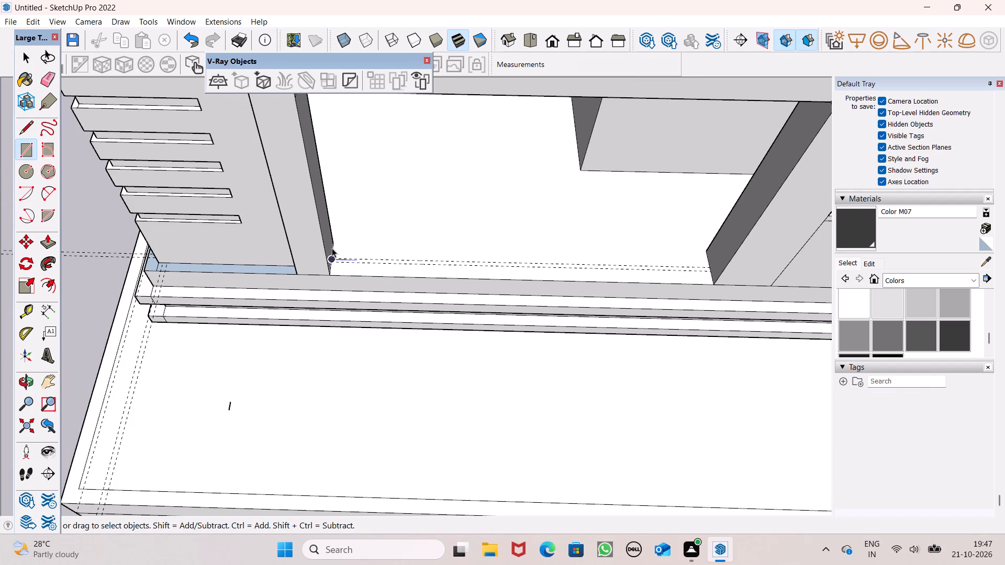
click(24, 152)
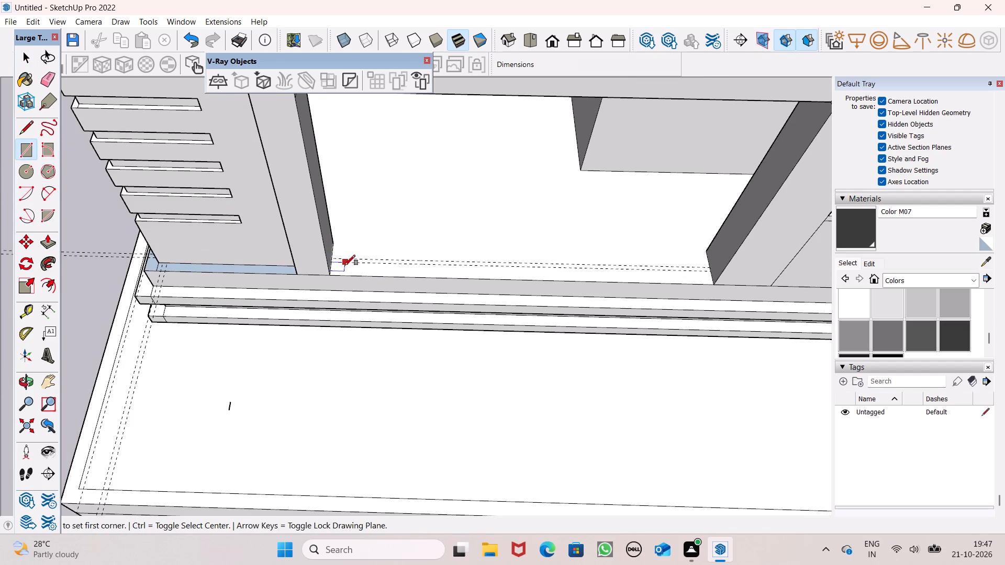
scroll(344, 265, up, 13)
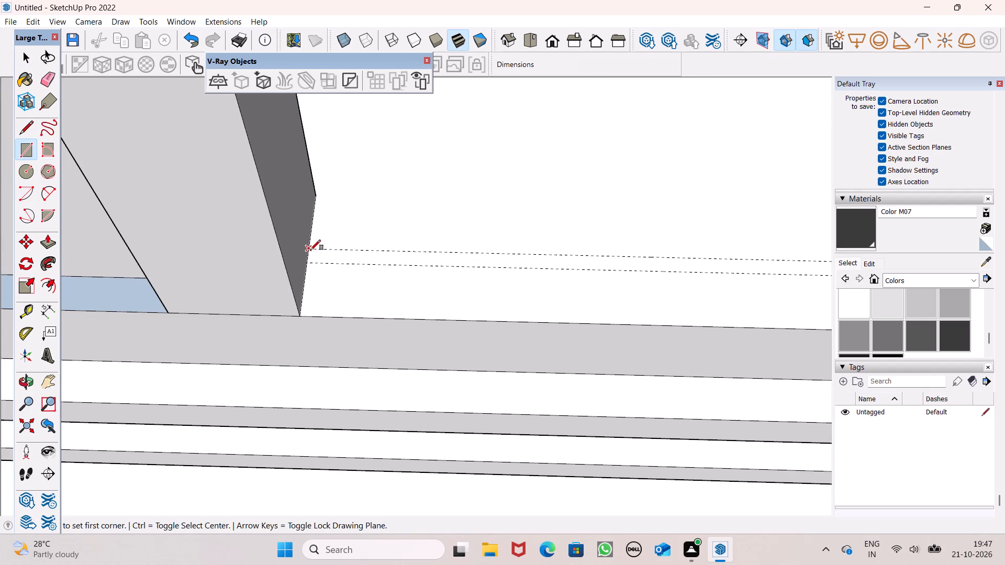
click(308, 248)
scroll(317, 272, down, 5)
scroll(462, 277, down, 5)
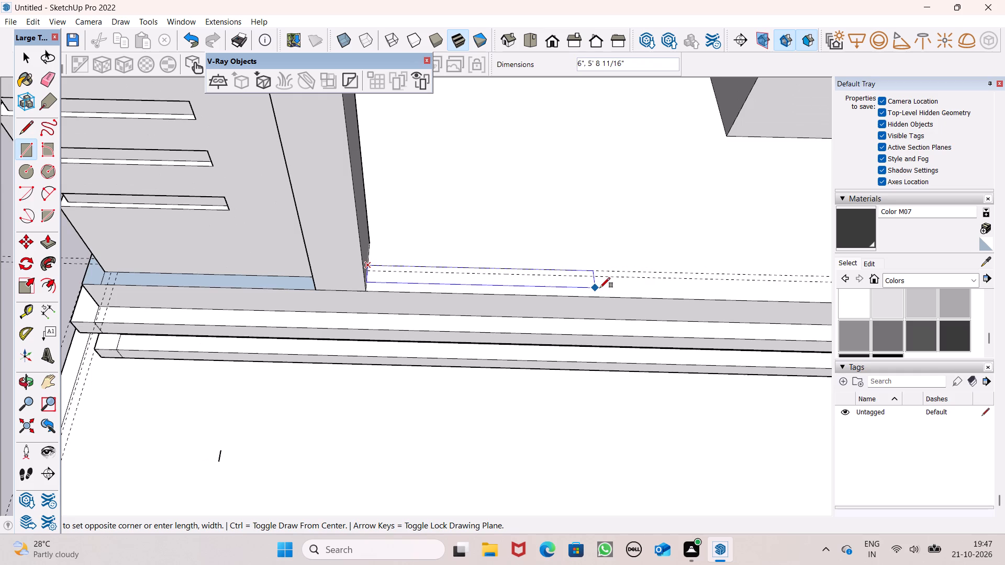
scroll(600, 288, down, 4)
scroll(530, 239, down, 5)
scroll(617, 249, up, 5)
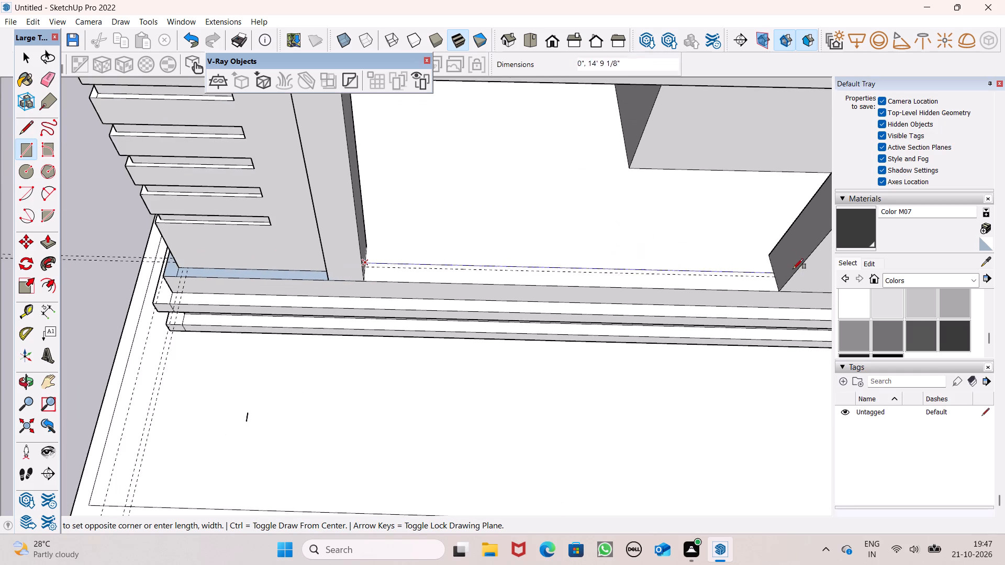
scroll(790, 272, up, 13)
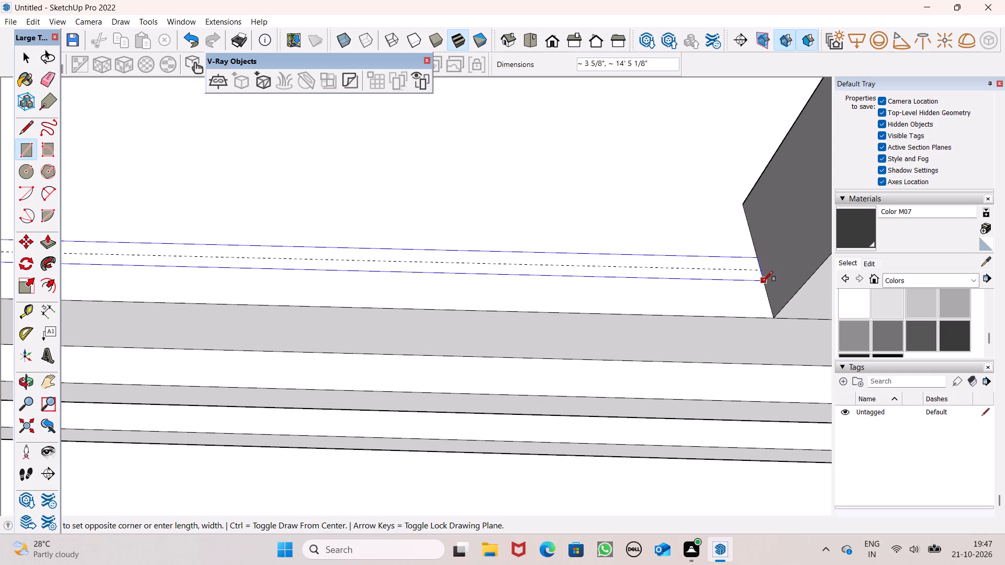
scroll(762, 281, up, 6)
click(758, 262)
scroll(577, 194, down, 6)
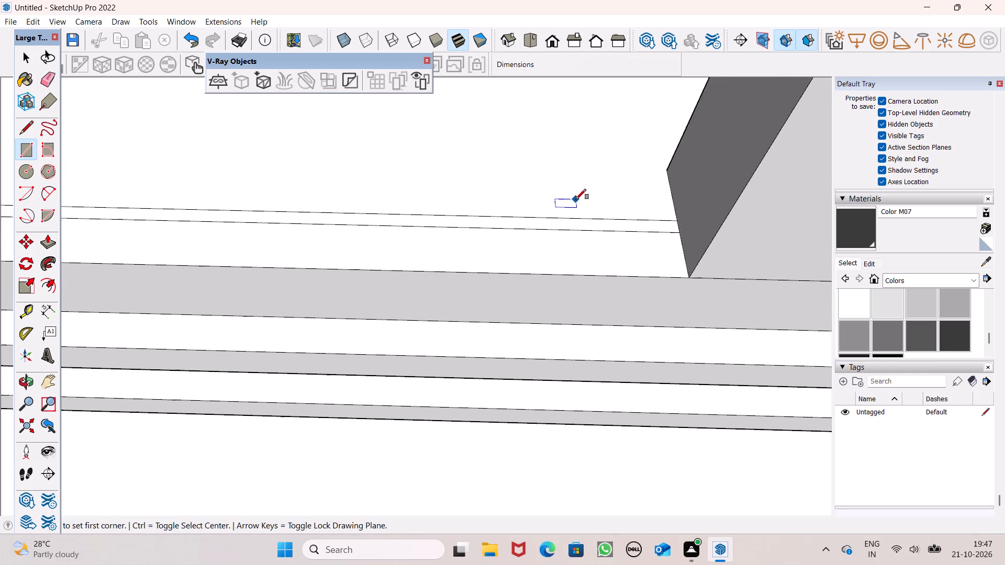
scroll(576, 199, down, 19)
key(space)
Push/Pull the 2" floor strip in the long balcony opening upward by 4'.
middle_drag(467, 286, 776, 267)
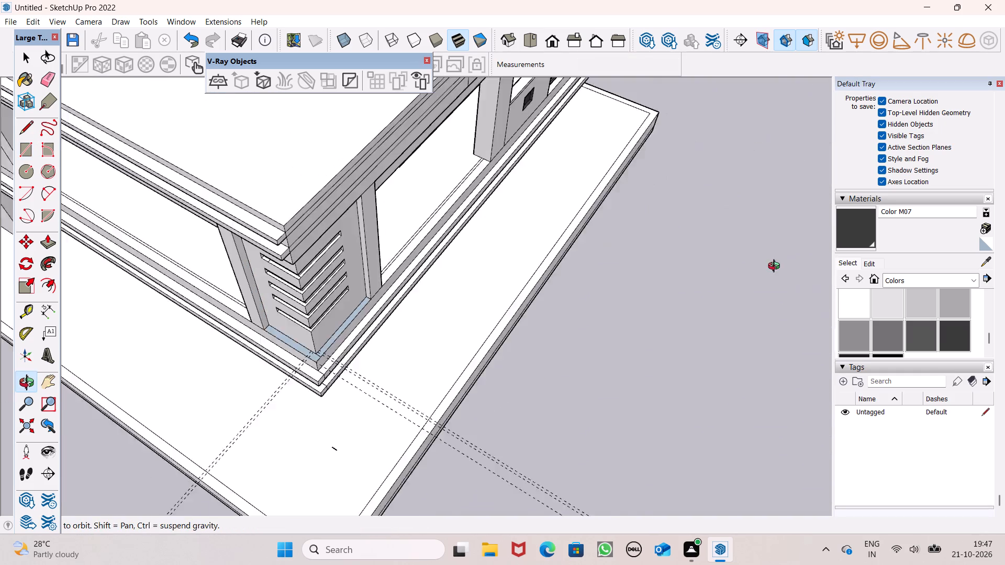
middle_drag(776, 267, 777, 267)
scroll(557, 276, down, 4)
middle_drag(422, 275, 599, 255)
scroll(598, 254, down, 5)
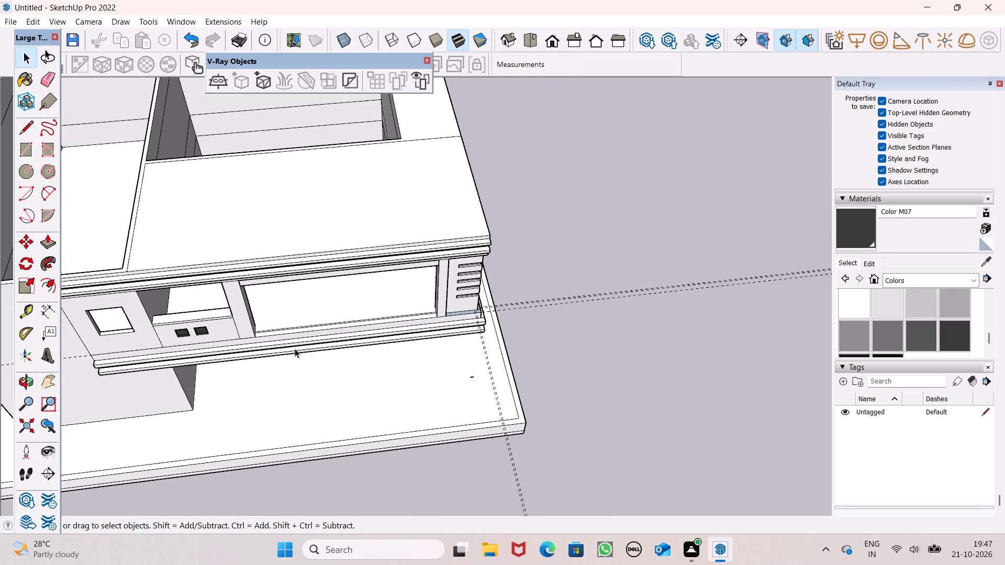
scroll(295, 348, up, 8)
middle_drag(427, 320, 298, 326)
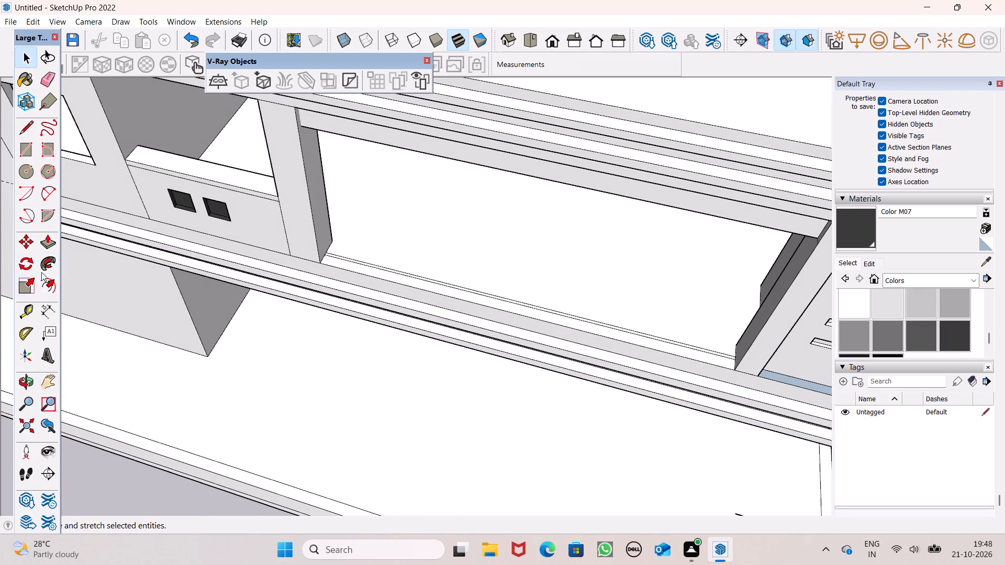
click(49, 246)
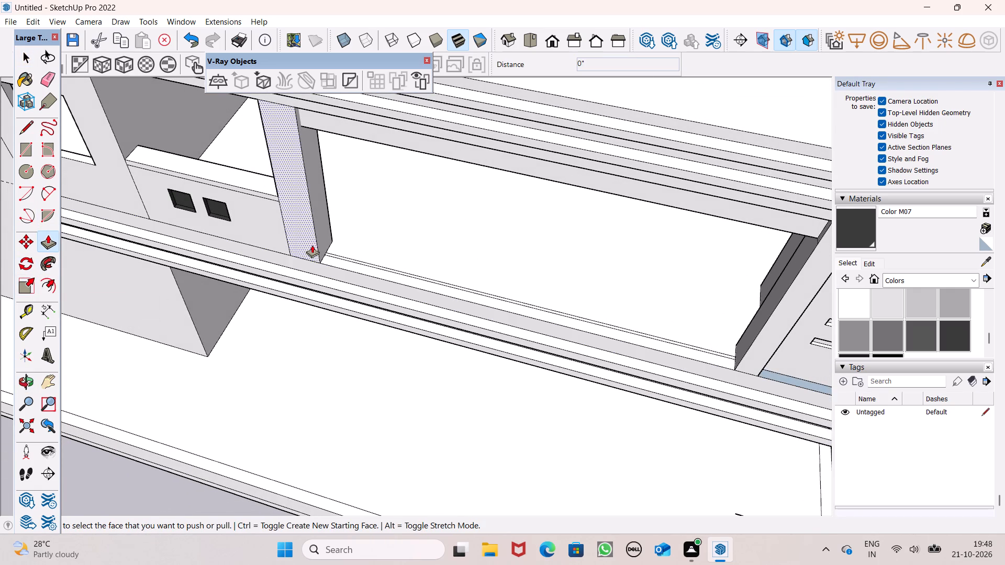
scroll(325, 247, up, 6)
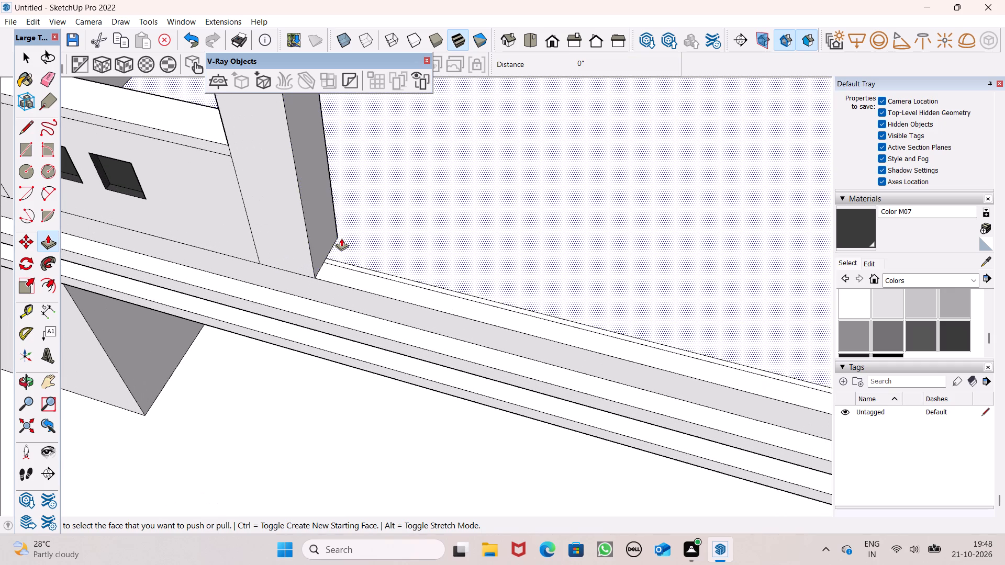
scroll(357, 254, up, 5)
drag(323, 265, 323, 228)
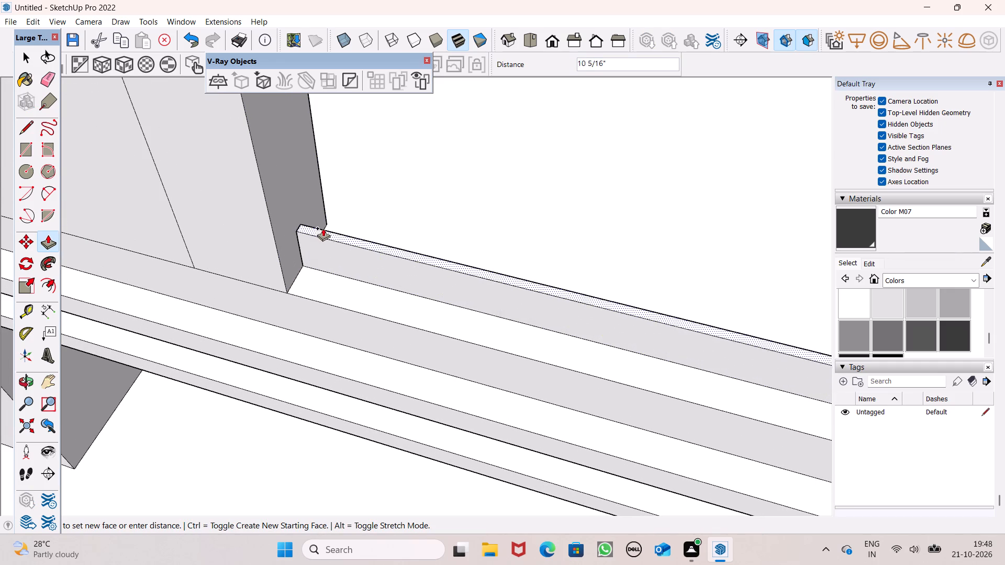
drag(323, 228, 330, 197)
key(4)
key(apostrophe)
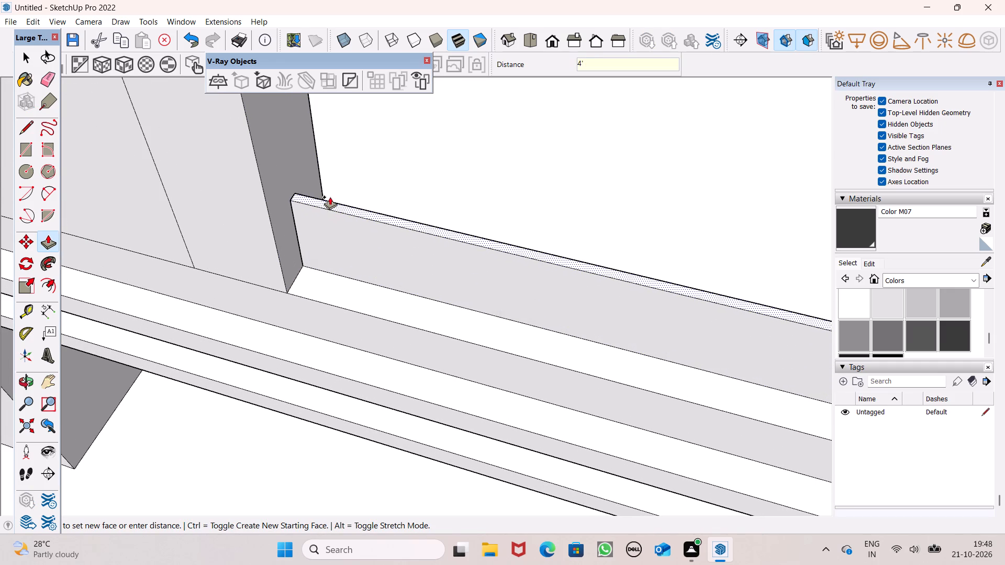
drag(330, 197, 330, 197)
key(Return)
Measure the height of the top band on the parapet with two square recesses beside the long balcony opening.
scroll(330, 197, down, 16)
middle_drag(262, 195, 276, 151)
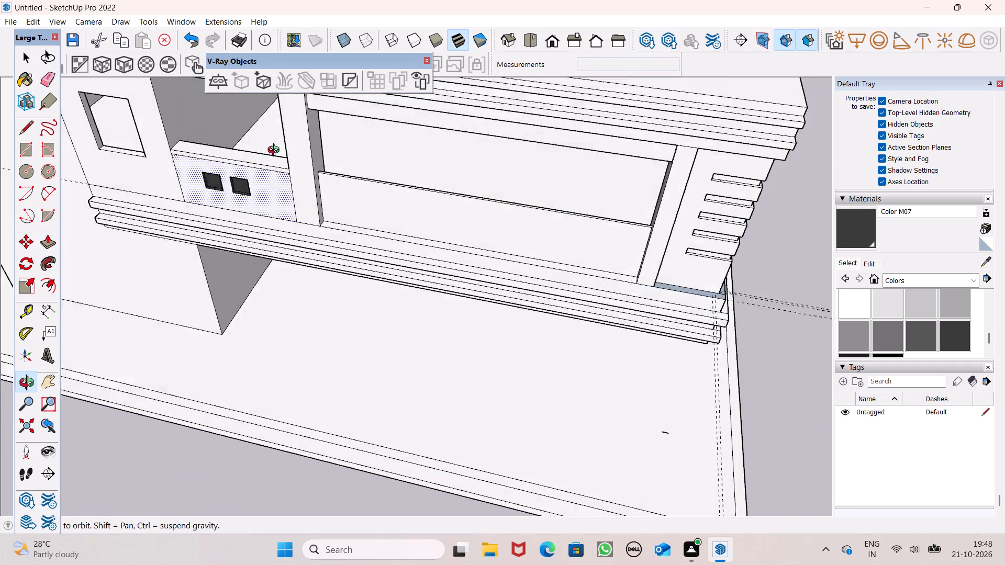
middle_drag(276, 151, 309, 105)
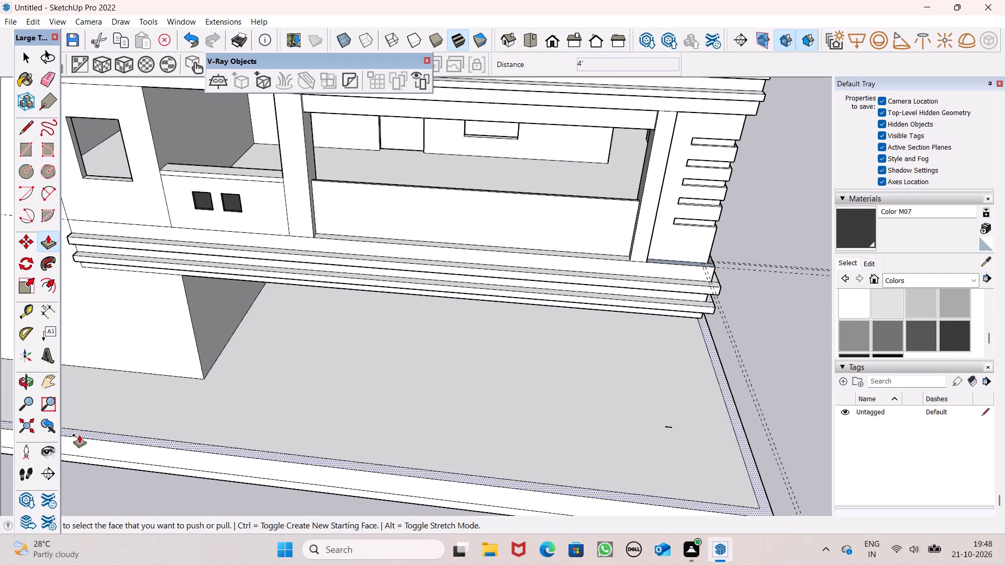
click(46, 311)
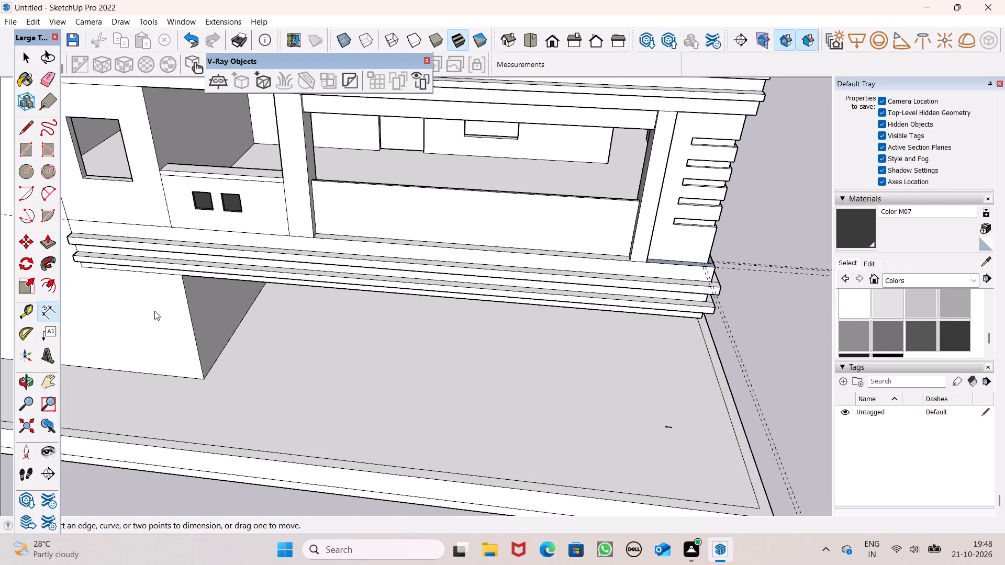
scroll(154, 311, up, 1)
scroll(186, 181, up, 6)
scroll(165, 134, up, 5)
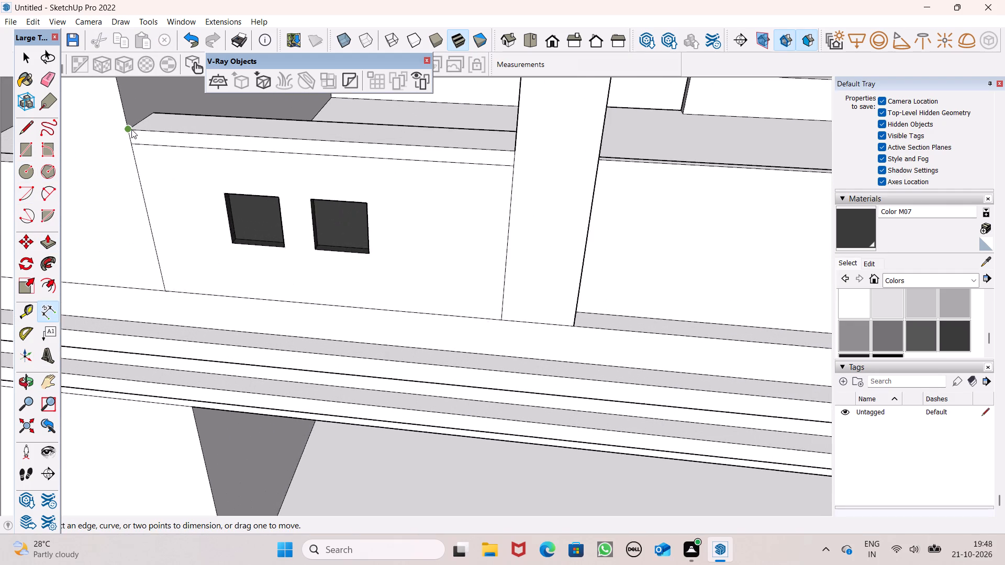
scroll(132, 130, up, 5)
click(124, 130)
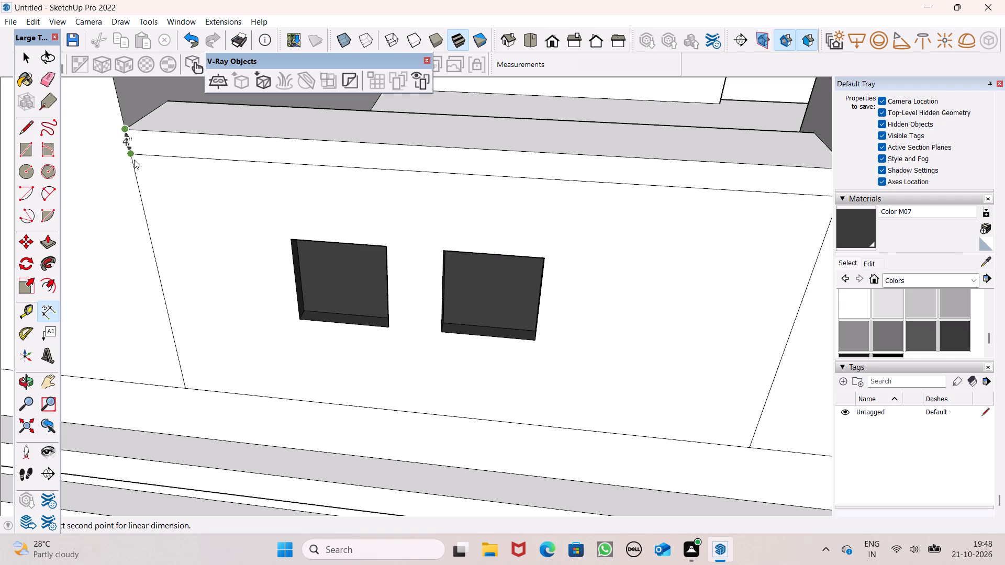
key(space)
Measure the height of the top band at the end of the single-recess parapet beside the louvred railing.
scroll(114, 239, down, 6)
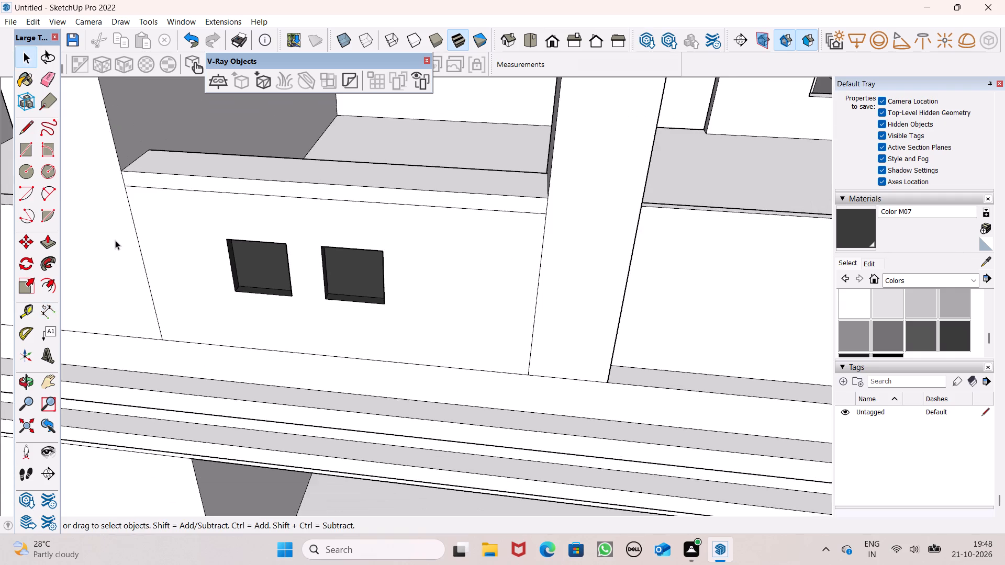
scroll(117, 204, down, 12)
middle_drag(265, 275, 0, 256)
middle_drag(502, 246, 404, 247)
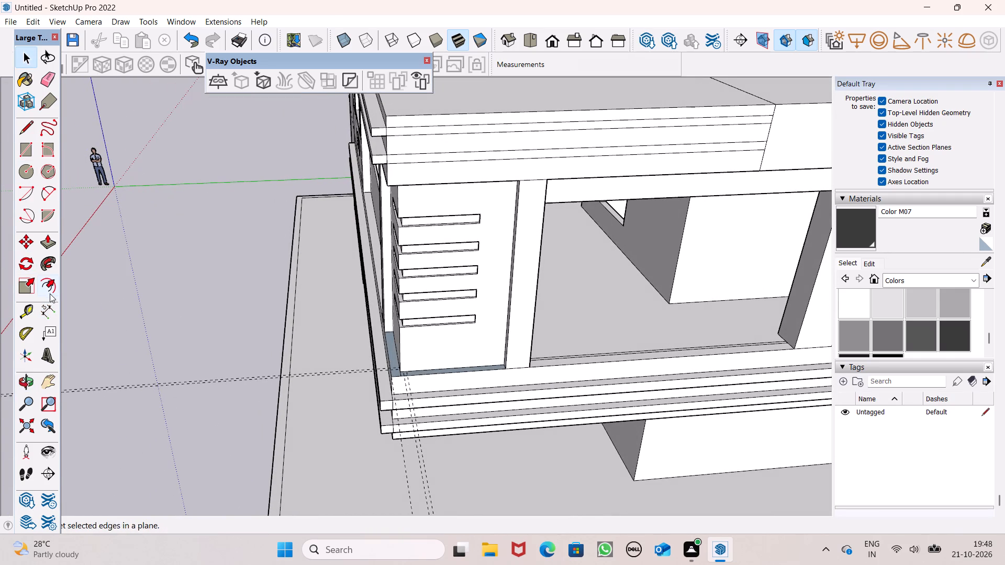
click(48, 311)
scroll(65, 263, down, 4)
middle_drag(119, 271, 9, 281)
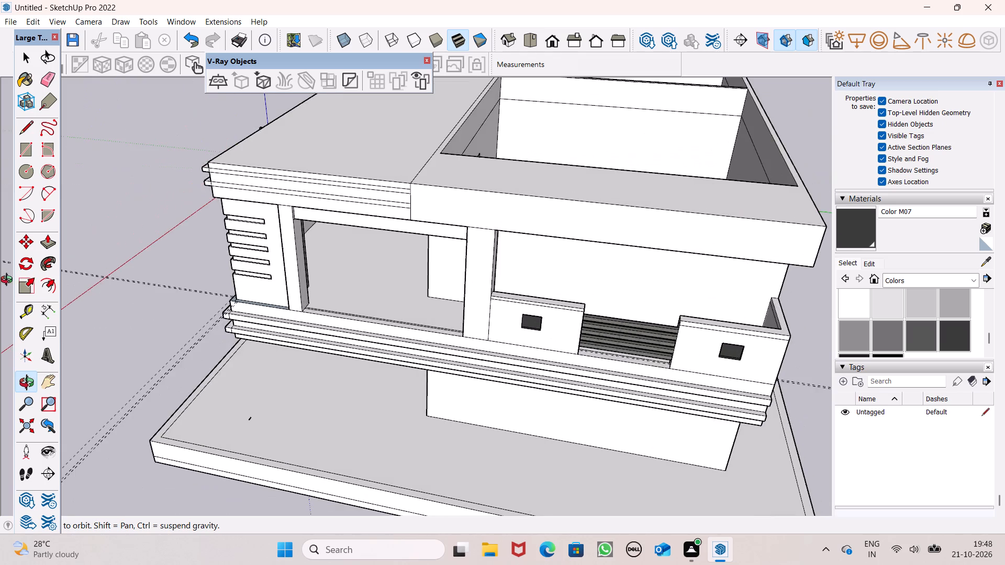
middle_drag(9, 281, 71, 285)
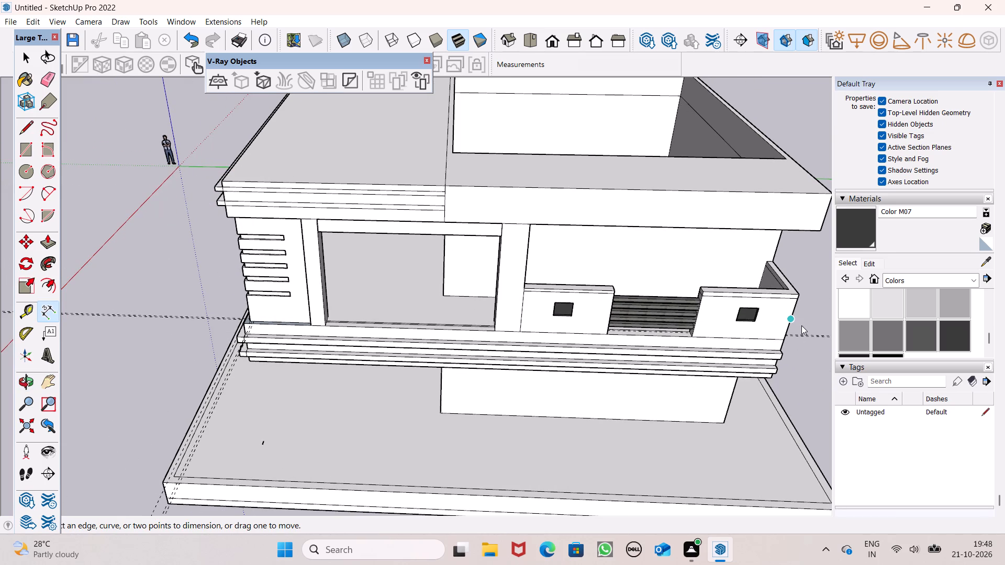
scroll(772, 324, up, 1)
scroll(422, 353, up, 4)
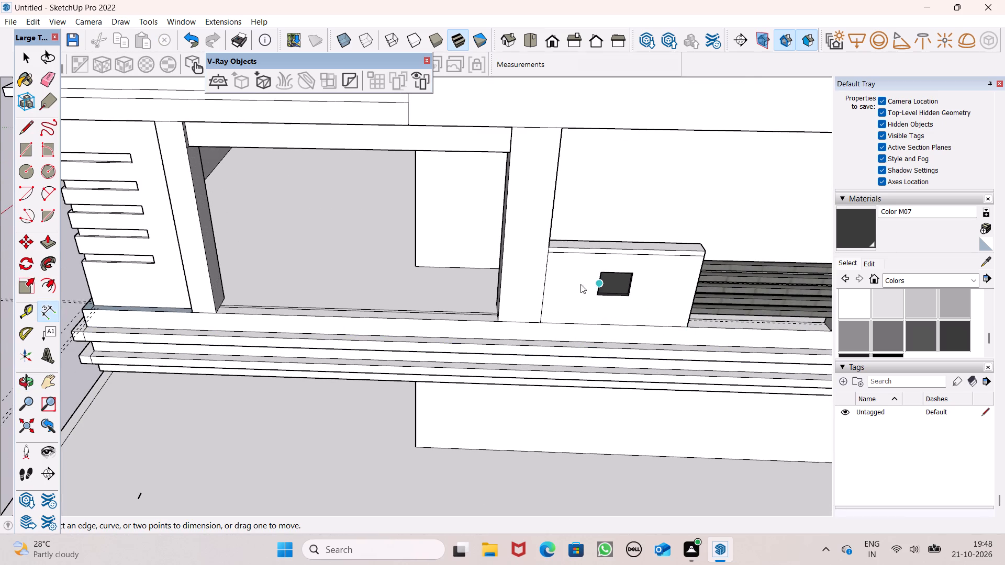
scroll(580, 284, up, 3)
scroll(461, 291, down, 3)
middle_drag(780, 352, 540, 301)
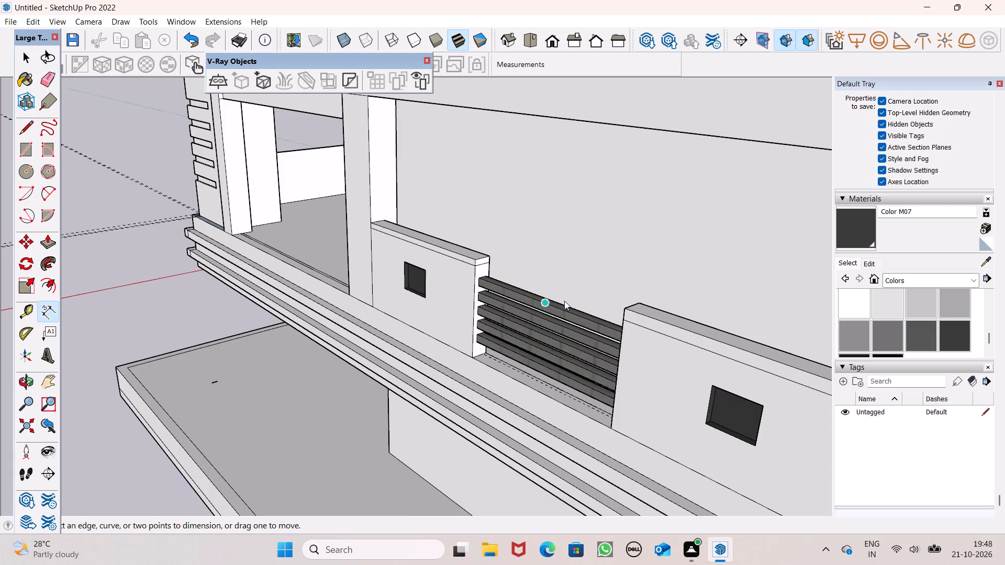
scroll(643, 314, up, 5)
scroll(310, 280, up, 7)
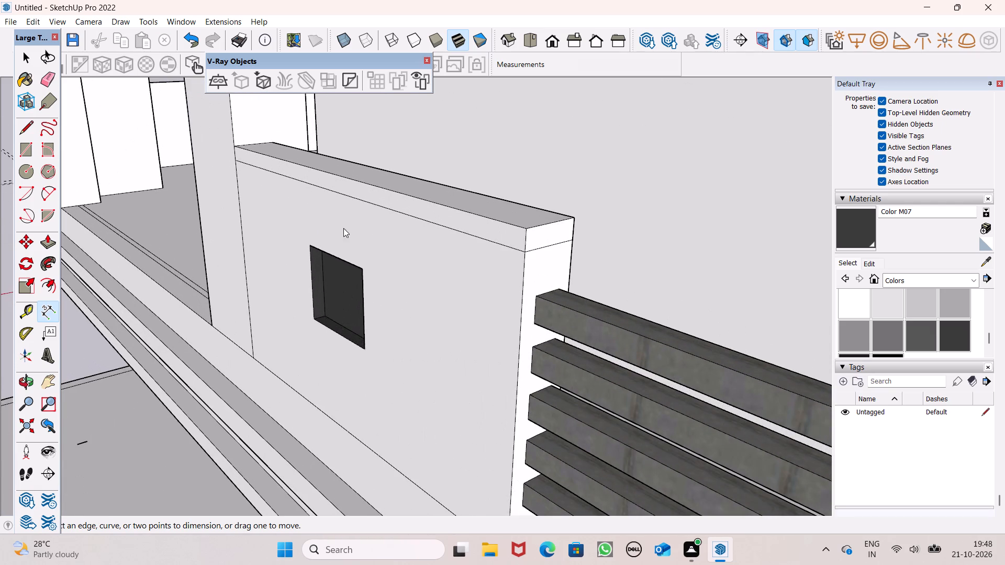
scroll(465, 227, up, 7)
click(597, 229)
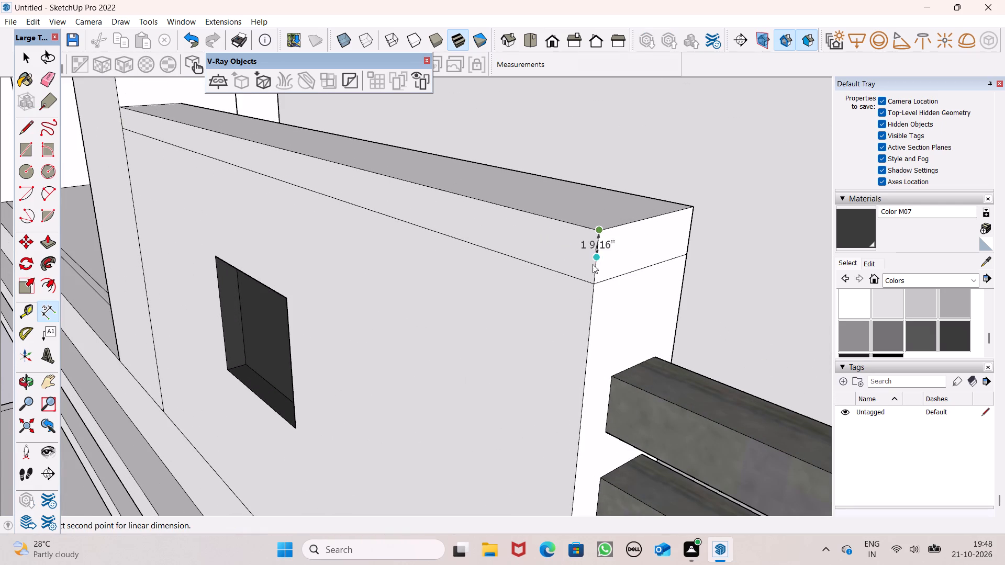
click(593, 285)
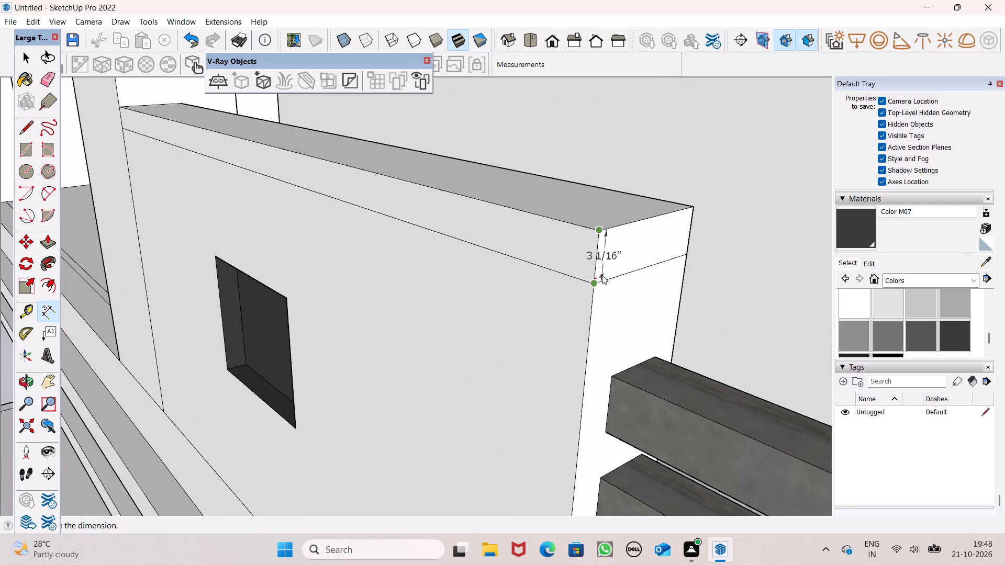
key(space)
Push/Pull the top face of the parapet with two square recesses downward by 1".
scroll(657, 240, down, 4)
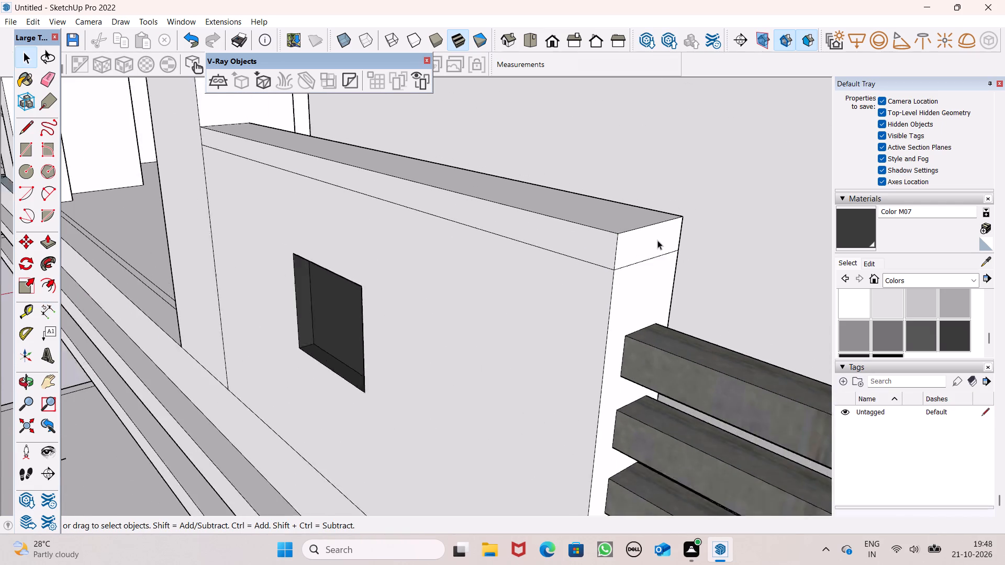
scroll(657, 240, down, 18)
middle_drag(559, 269, 984, 210)
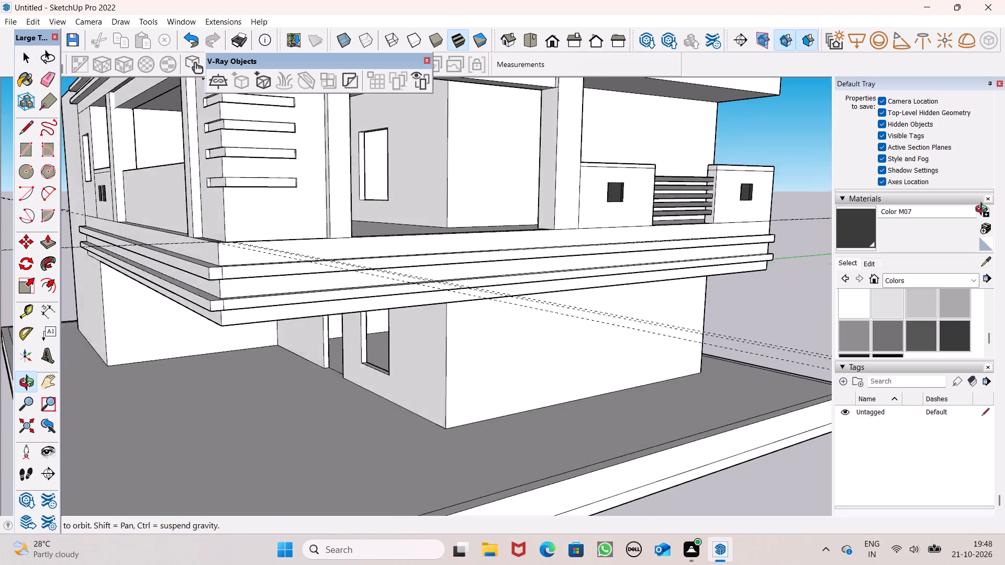
middle_drag(984, 210, 986, 210)
scroll(780, 228, down, 2)
middle_drag(555, 246, 749, 269)
middle_drag(261, 208, 367, 220)
scroll(391, 205, down, 4)
click(43, 246)
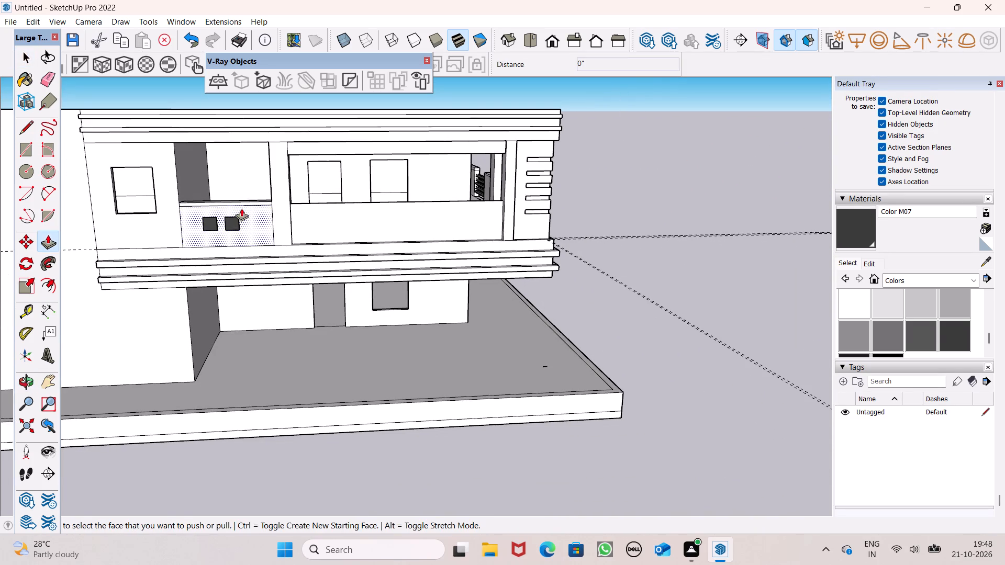
scroll(242, 208, up, 6)
middle_drag(284, 211, 287, 267)
scroll(199, 230, up, 6)
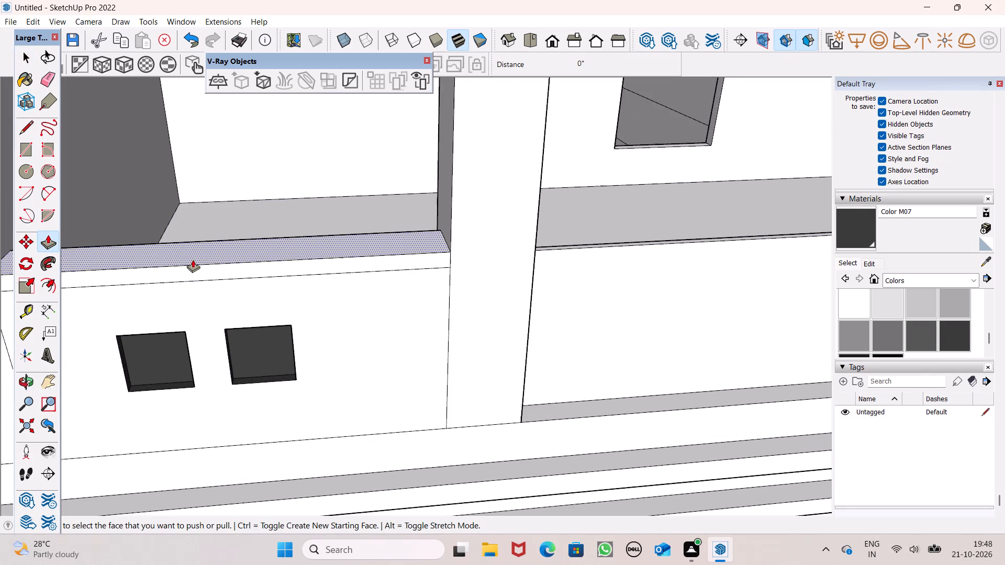
drag(192, 255, 192, 261)
key(1)
key(shift+quotedbl)
key(Return)
Measure the height of the top band on the parapet with two square recesses.
scroll(198, 228, down, 4)
key(v)
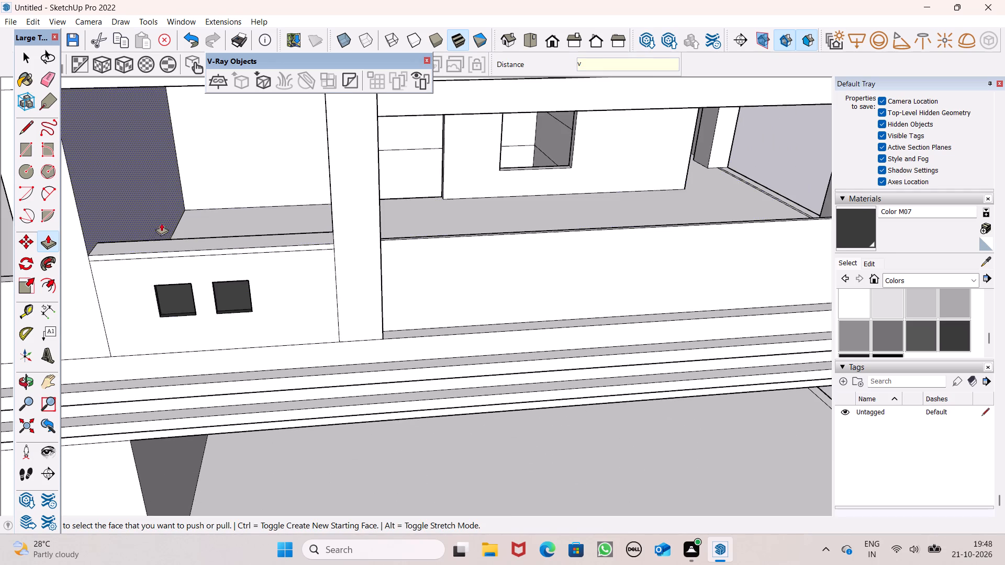
scroll(165, 222, down, 3)
middle_drag(318, 260, 283, 227)
scroll(1, 222, up, 5)
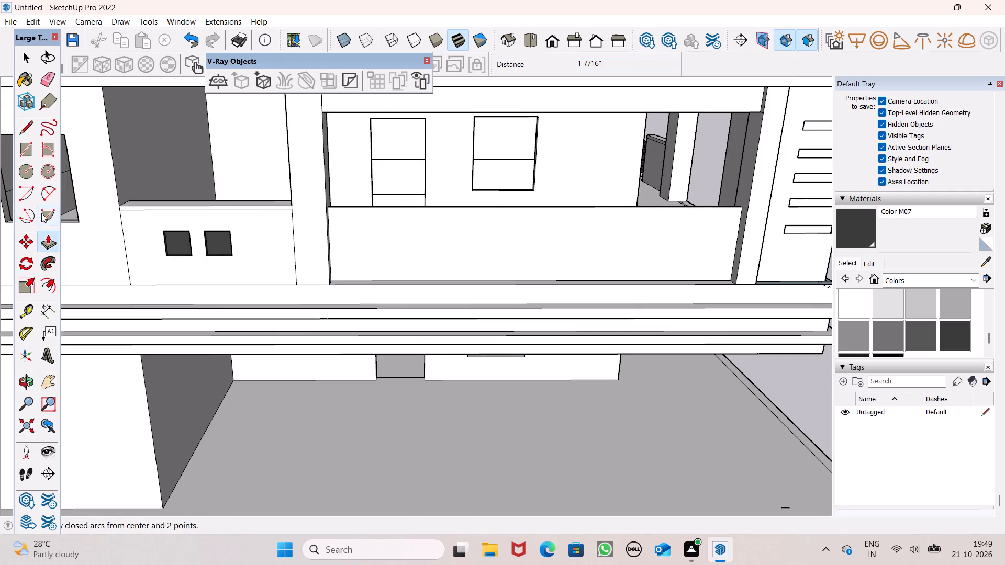
click(50, 310)
scroll(133, 242, up, 5)
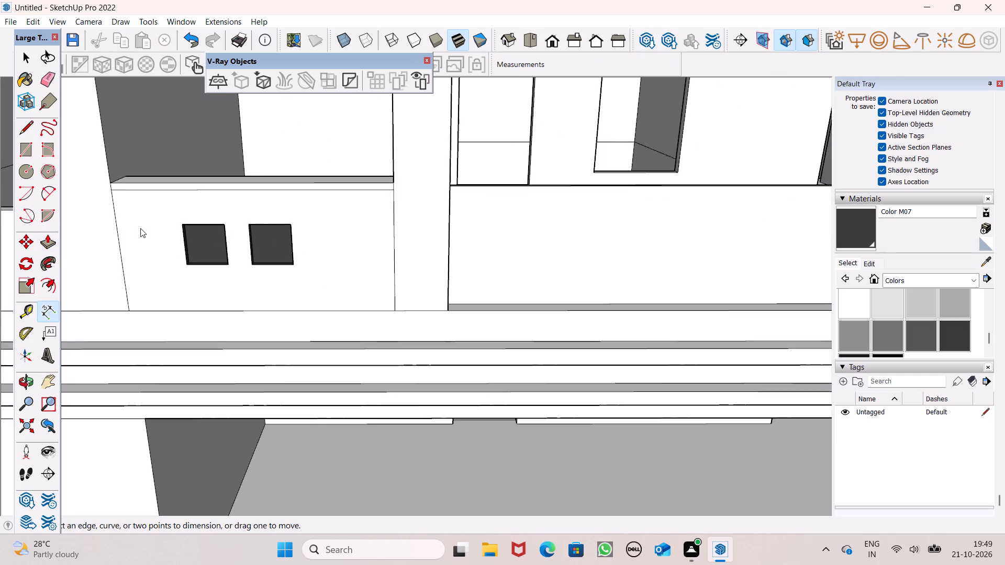
scroll(108, 196, up, 13)
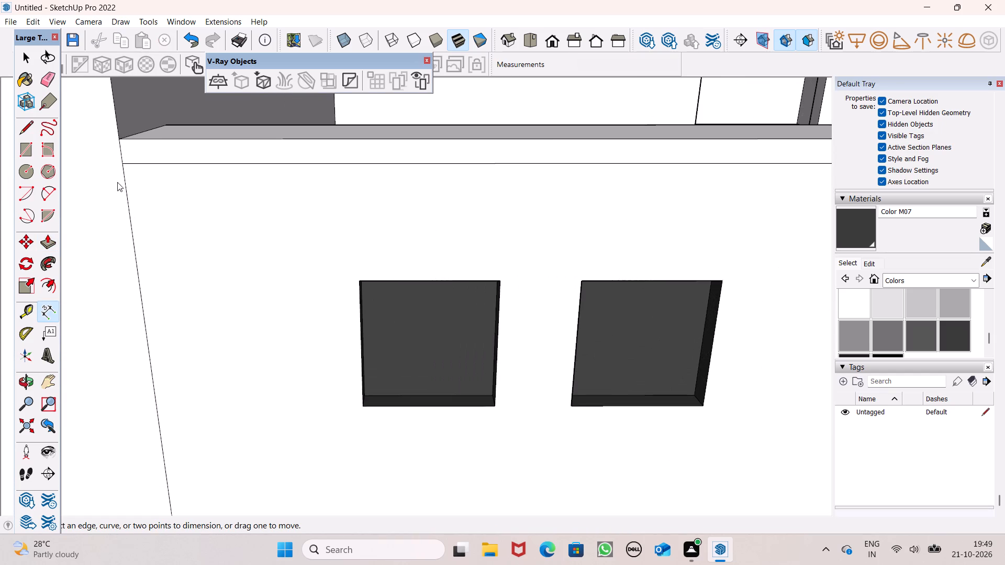
scroll(115, 144, up, 5)
click(119, 142)
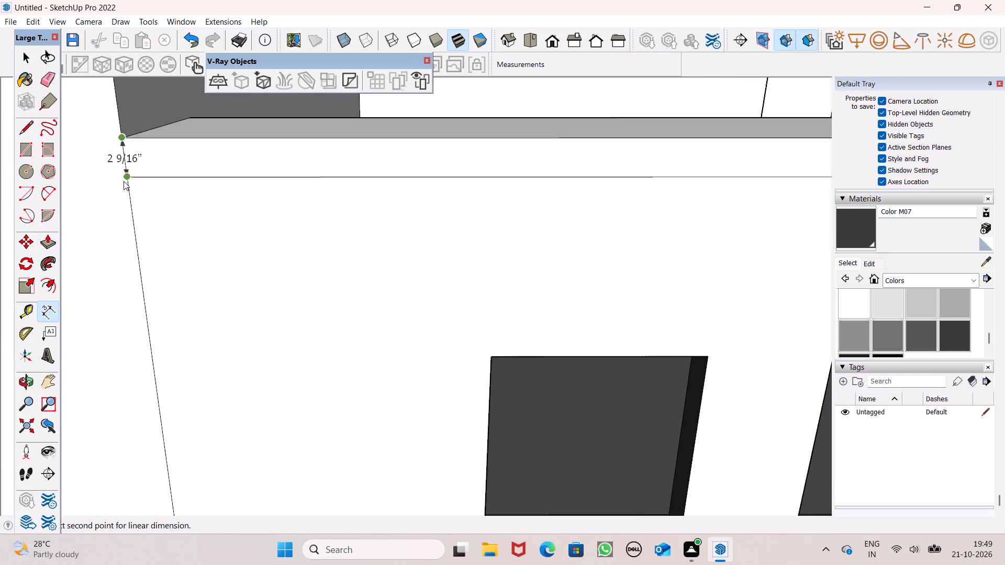
key(v)
scroll(127, 188, down, 3)
key(space)
scroll(127, 189, down, 17)
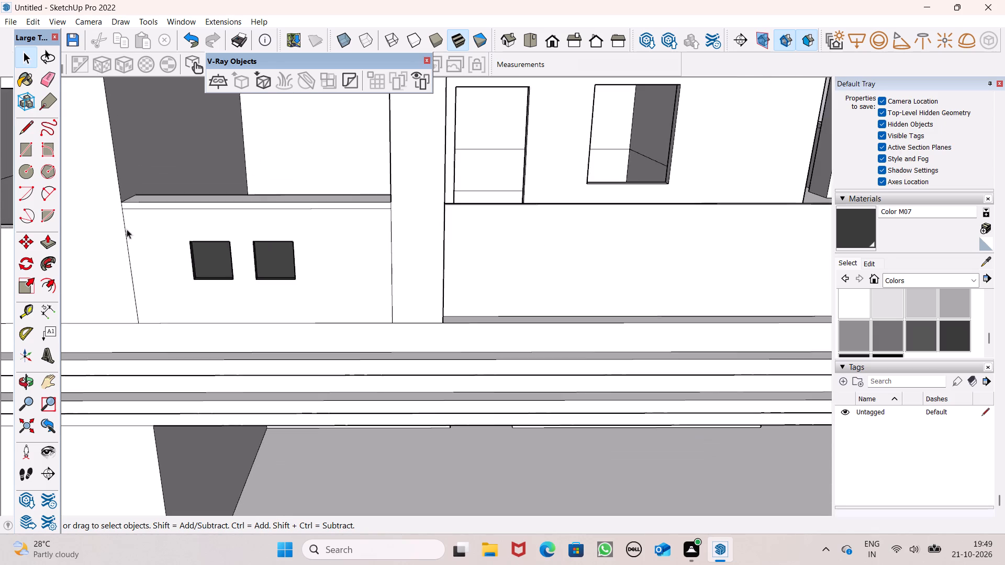
Push/Pull the 2" floor strip in the shorter balcony opening around the louvred corner upward by 4'.
scroll(142, 229, down, 5)
scroll(198, 231, down, 4)
middle_drag(349, 285, 0, 338)
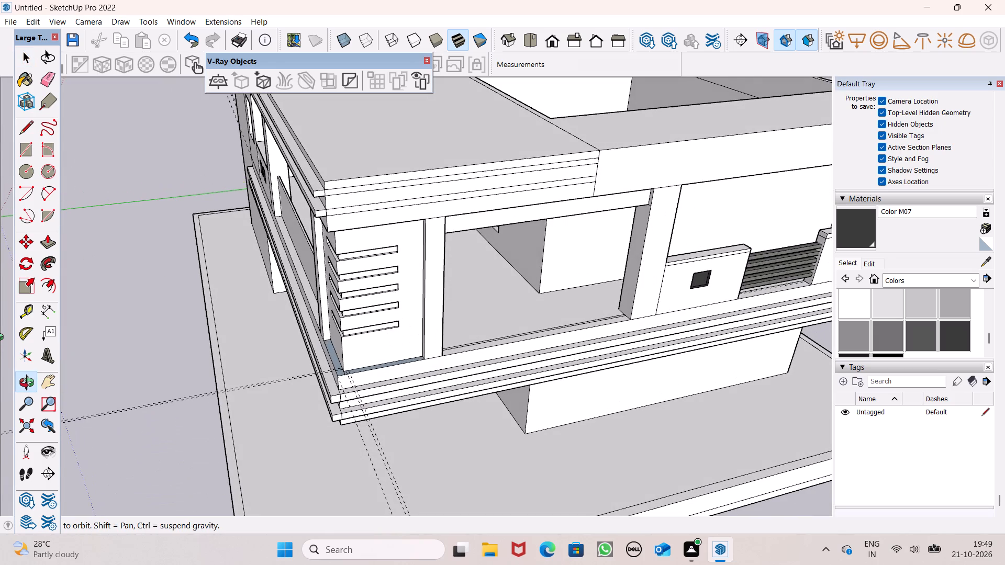
middle_drag(0, 338, 0, 354)
middle_drag(484, 376, 425, 389)
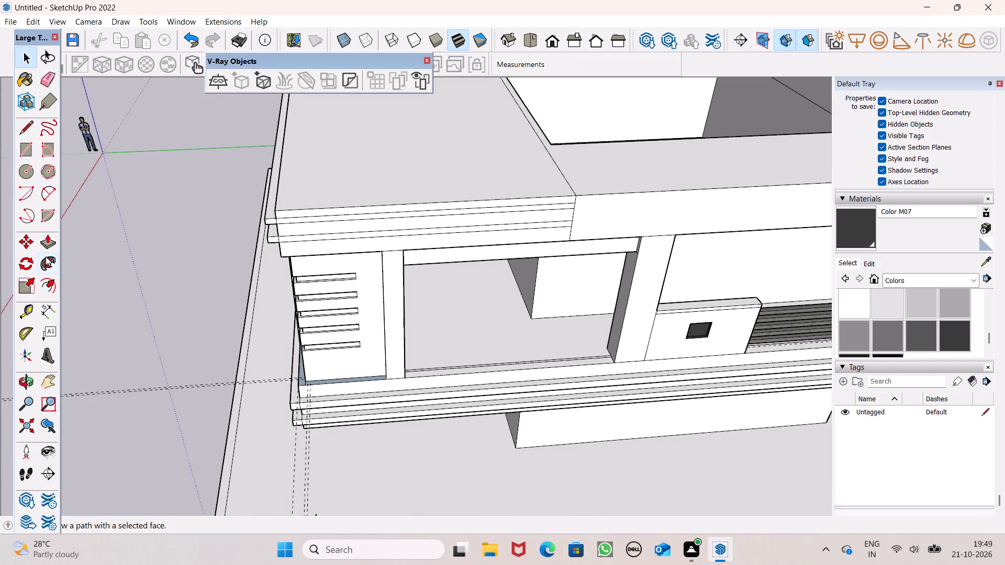
click(53, 239)
scroll(558, 397, up, 6)
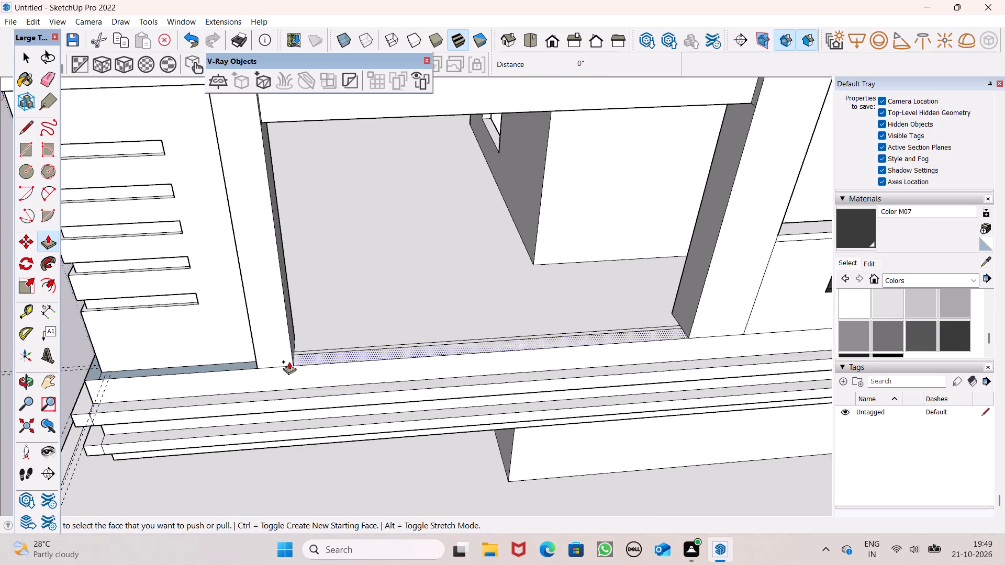
scroll(286, 359, up, 7)
drag(350, 347, 348, 282)
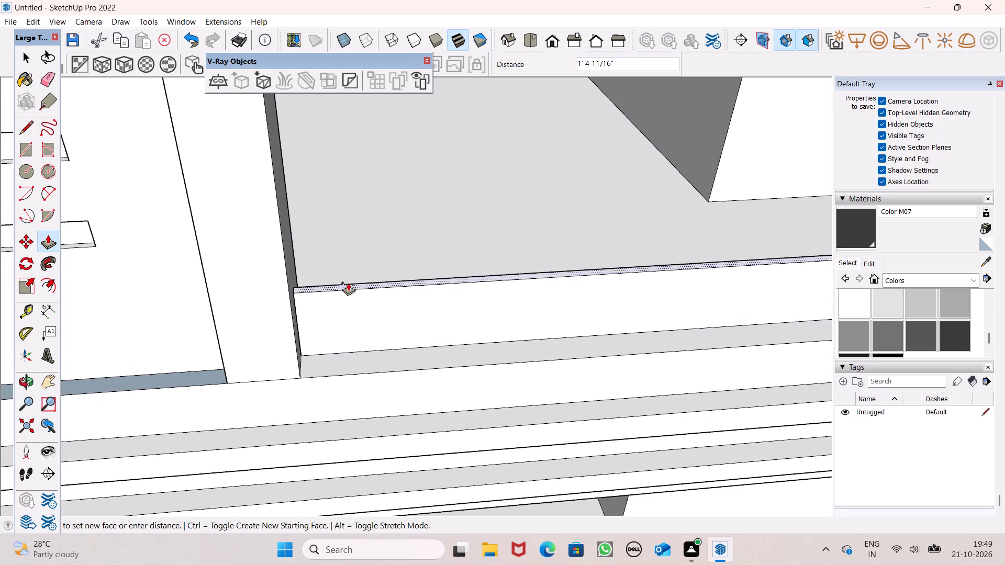
drag(348, 282, 349, 281)
key(4)
key(apostrophe)
key(Return)
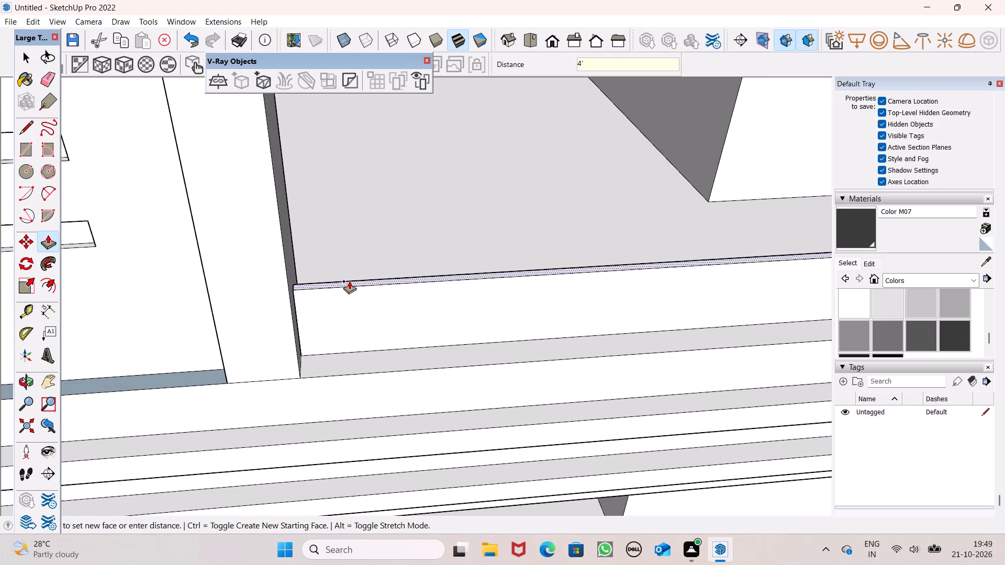
drag(349, 281, 349, 280)
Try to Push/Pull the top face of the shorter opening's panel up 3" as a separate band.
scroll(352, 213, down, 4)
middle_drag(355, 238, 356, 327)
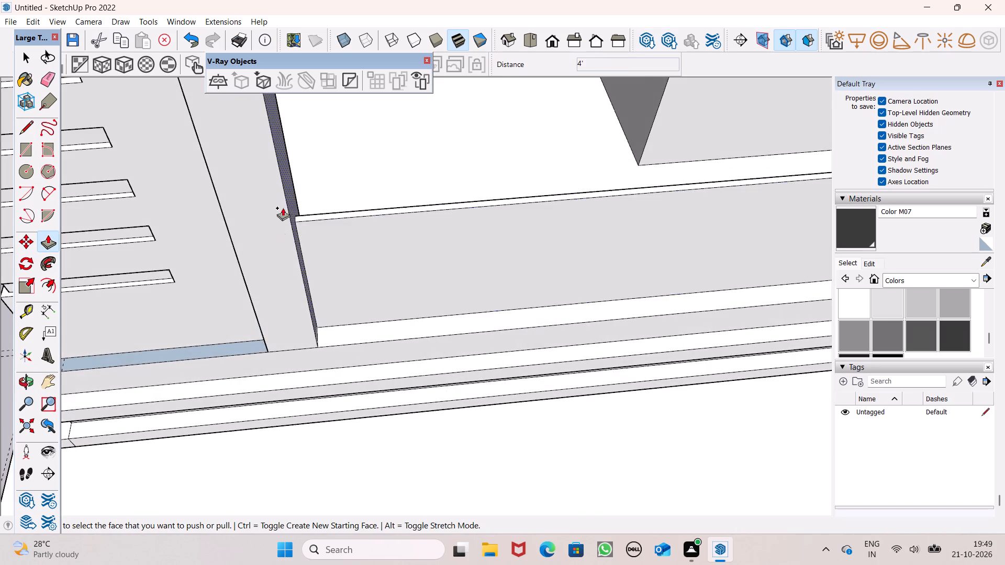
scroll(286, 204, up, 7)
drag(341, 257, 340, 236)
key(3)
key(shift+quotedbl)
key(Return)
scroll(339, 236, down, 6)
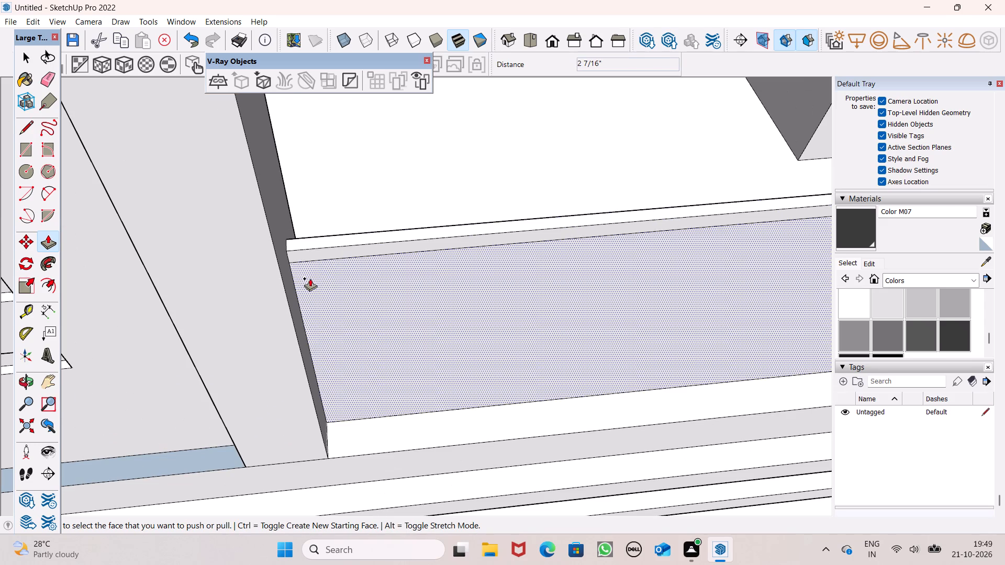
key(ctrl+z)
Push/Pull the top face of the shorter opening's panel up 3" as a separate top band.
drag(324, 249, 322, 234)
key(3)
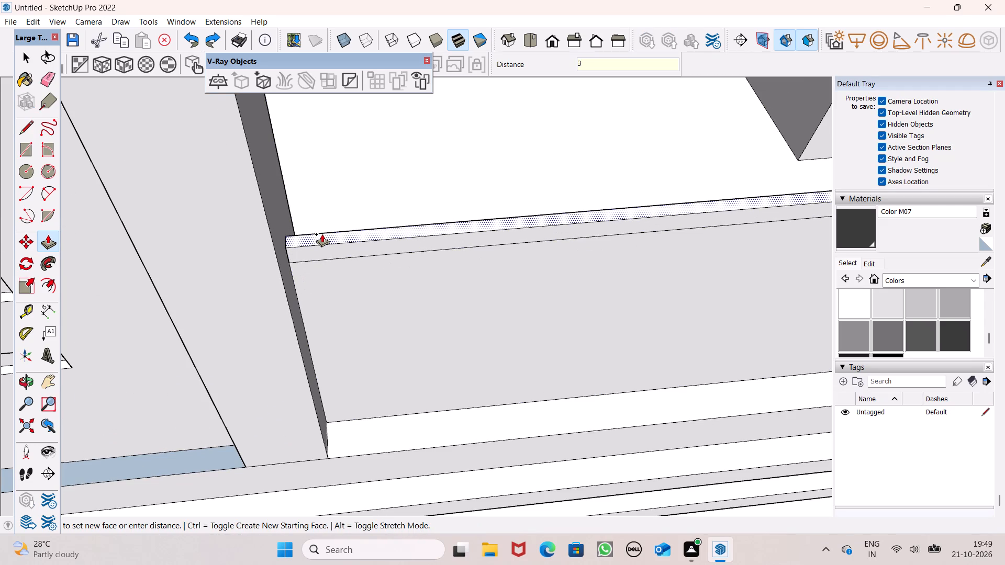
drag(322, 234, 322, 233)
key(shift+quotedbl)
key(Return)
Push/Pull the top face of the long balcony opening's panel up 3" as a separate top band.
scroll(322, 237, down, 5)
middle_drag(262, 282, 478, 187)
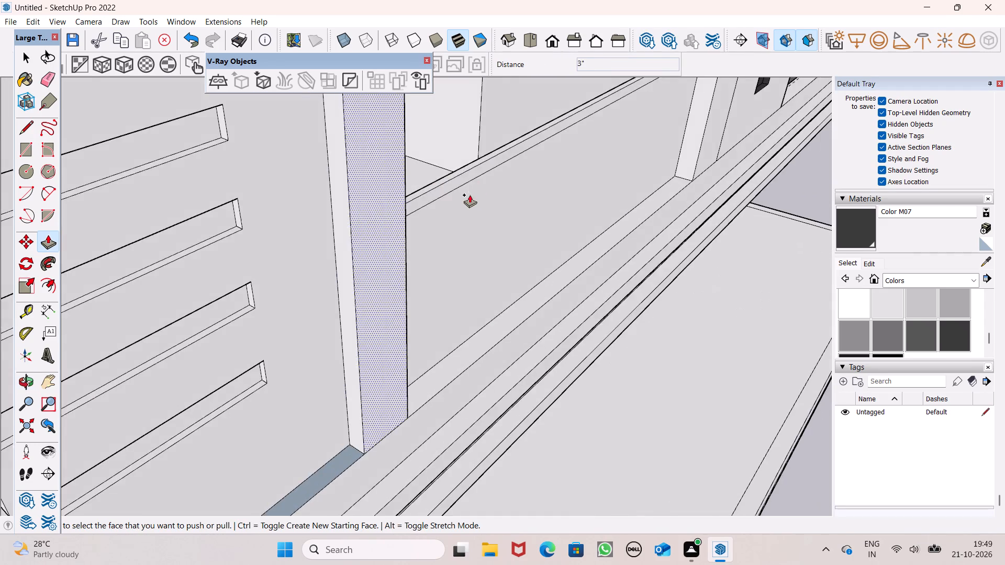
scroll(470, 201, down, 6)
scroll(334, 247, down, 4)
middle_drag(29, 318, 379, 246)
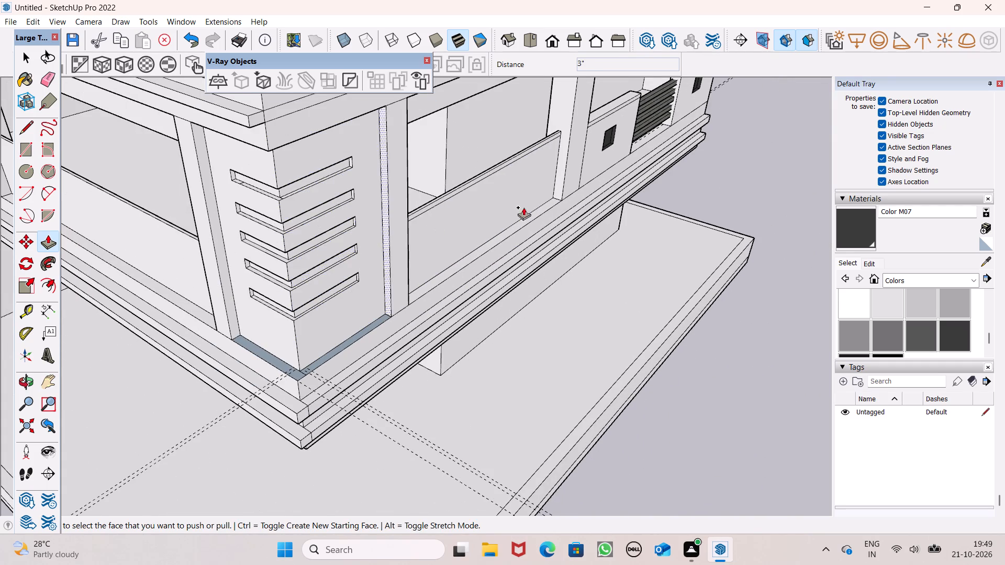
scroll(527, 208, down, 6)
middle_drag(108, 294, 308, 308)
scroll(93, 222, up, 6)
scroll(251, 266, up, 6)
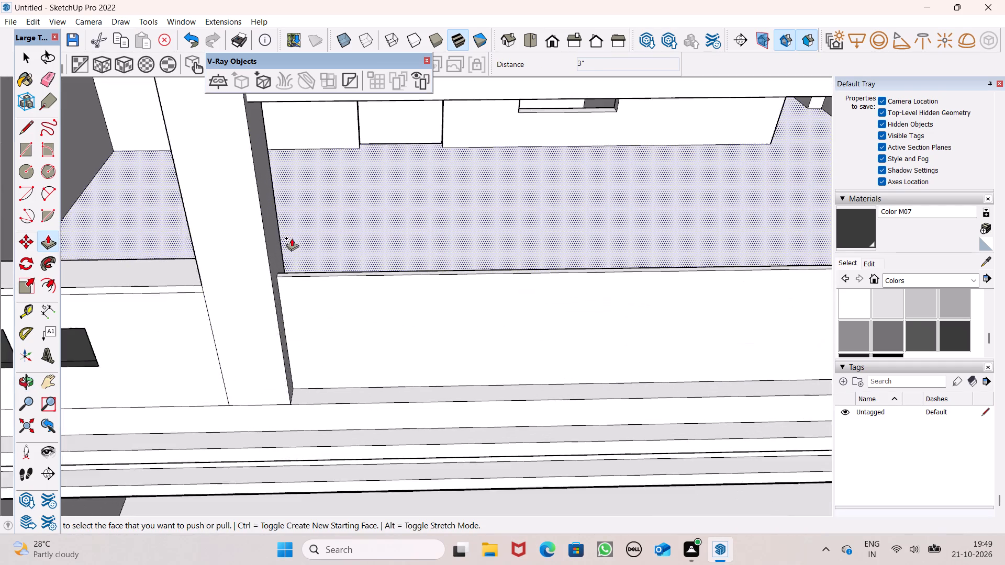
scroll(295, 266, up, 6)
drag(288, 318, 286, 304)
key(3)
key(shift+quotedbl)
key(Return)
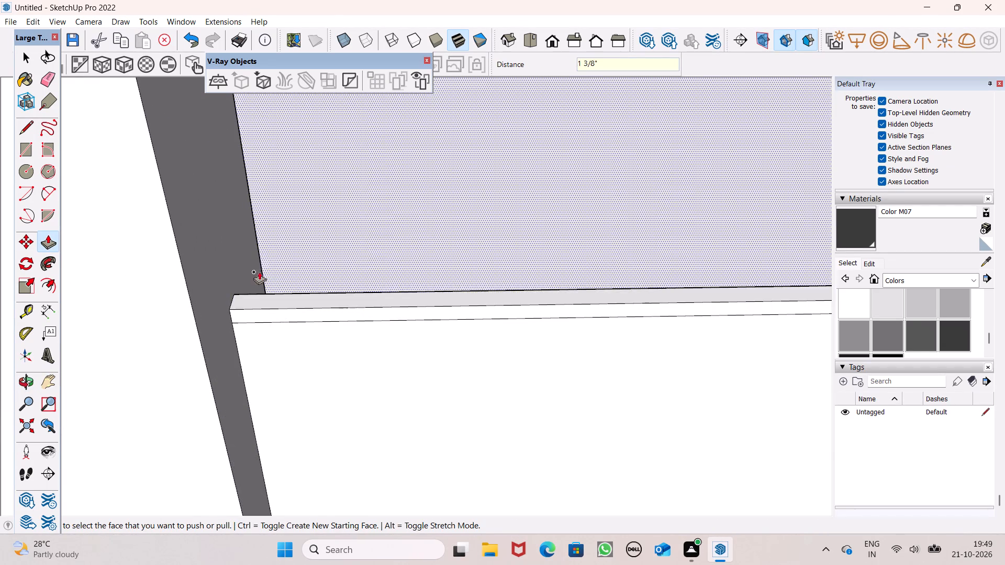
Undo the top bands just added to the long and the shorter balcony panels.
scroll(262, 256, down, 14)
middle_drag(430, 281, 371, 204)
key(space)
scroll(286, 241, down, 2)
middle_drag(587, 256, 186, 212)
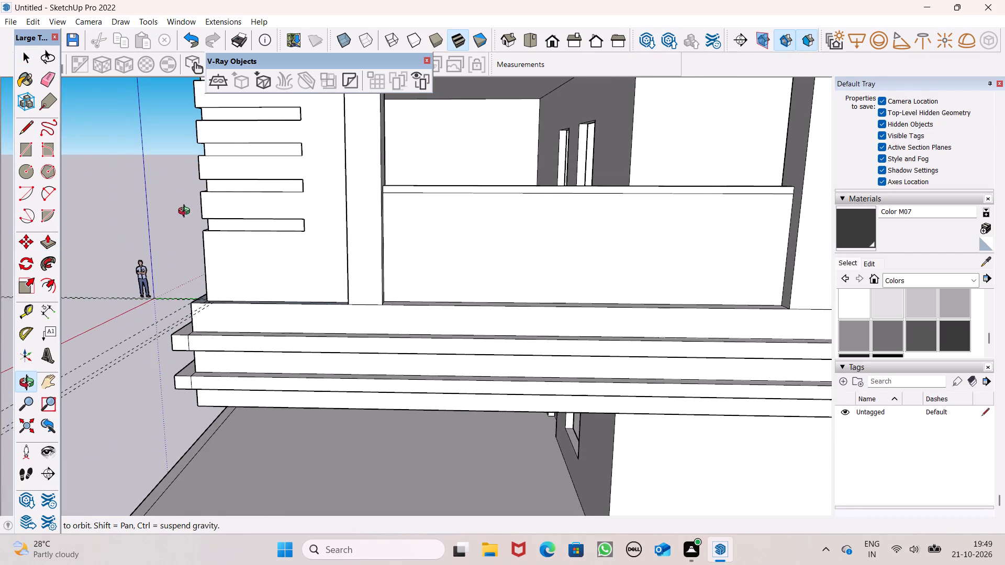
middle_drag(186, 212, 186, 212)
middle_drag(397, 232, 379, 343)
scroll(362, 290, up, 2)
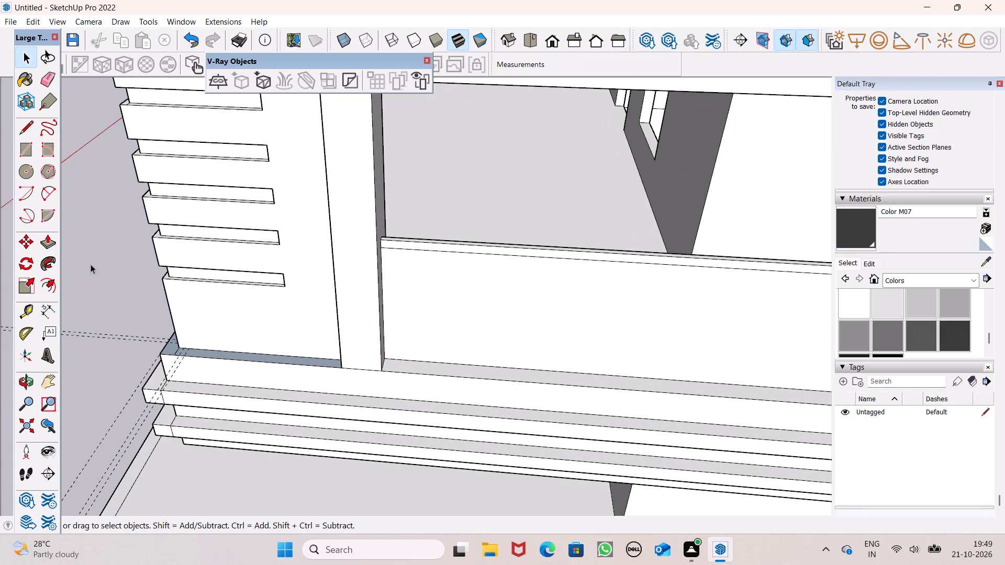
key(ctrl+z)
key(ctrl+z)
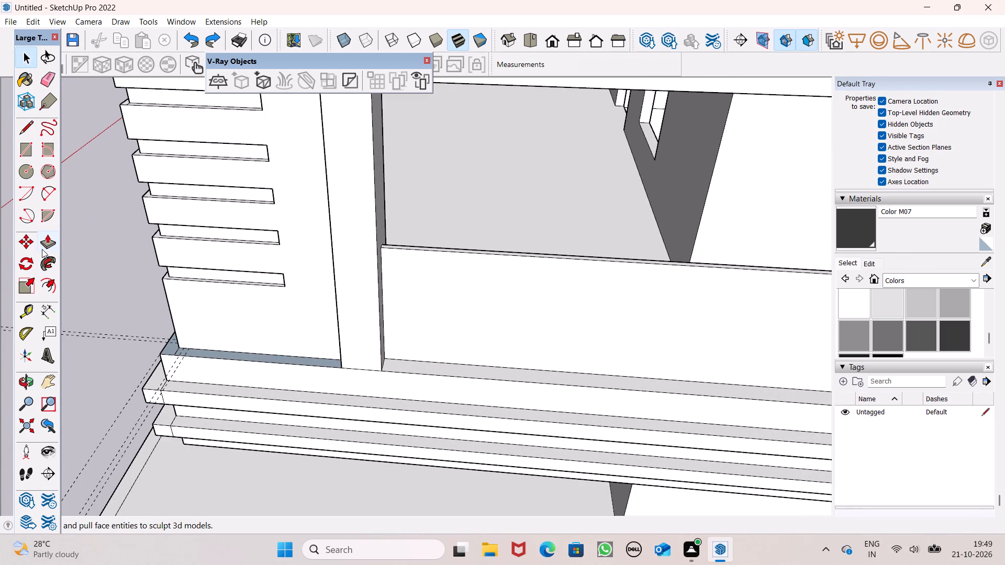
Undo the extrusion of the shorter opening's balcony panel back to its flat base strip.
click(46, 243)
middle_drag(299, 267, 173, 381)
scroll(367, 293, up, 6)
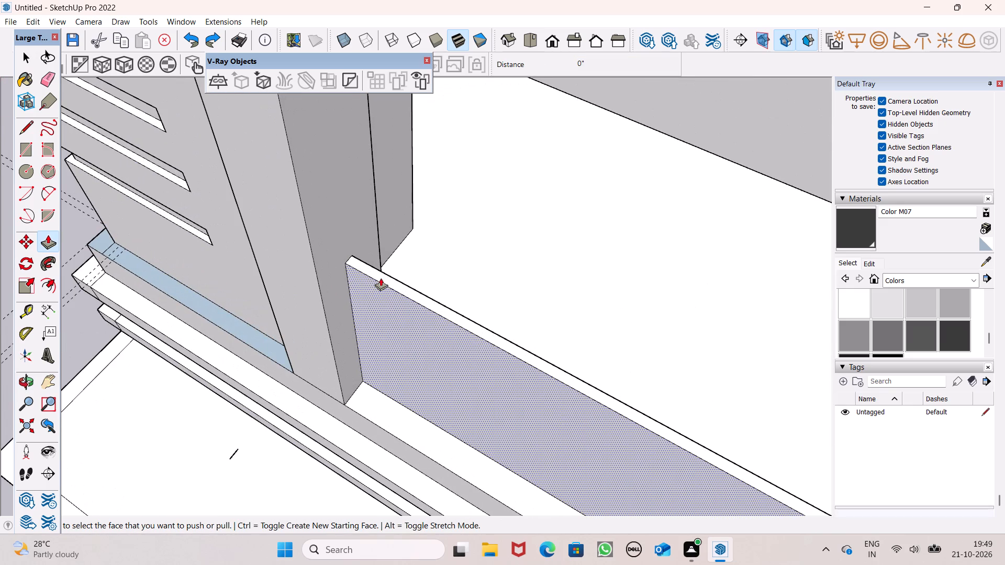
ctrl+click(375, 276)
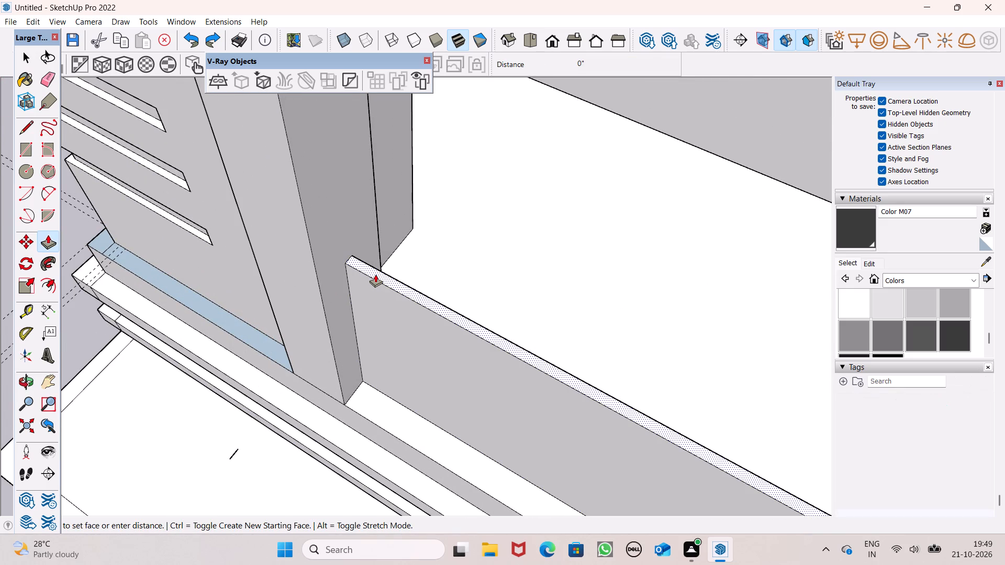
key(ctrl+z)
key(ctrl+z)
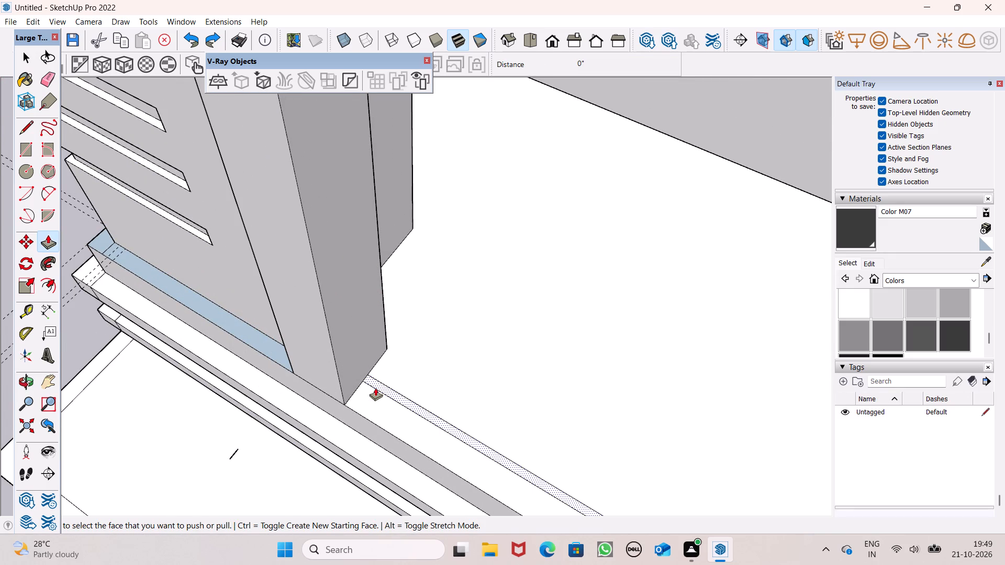
Push/Pull the shorter opening's base strip up 4' to form the balcony panel.
drag(375, 385, 381, 289)
text(4')
key(Return)
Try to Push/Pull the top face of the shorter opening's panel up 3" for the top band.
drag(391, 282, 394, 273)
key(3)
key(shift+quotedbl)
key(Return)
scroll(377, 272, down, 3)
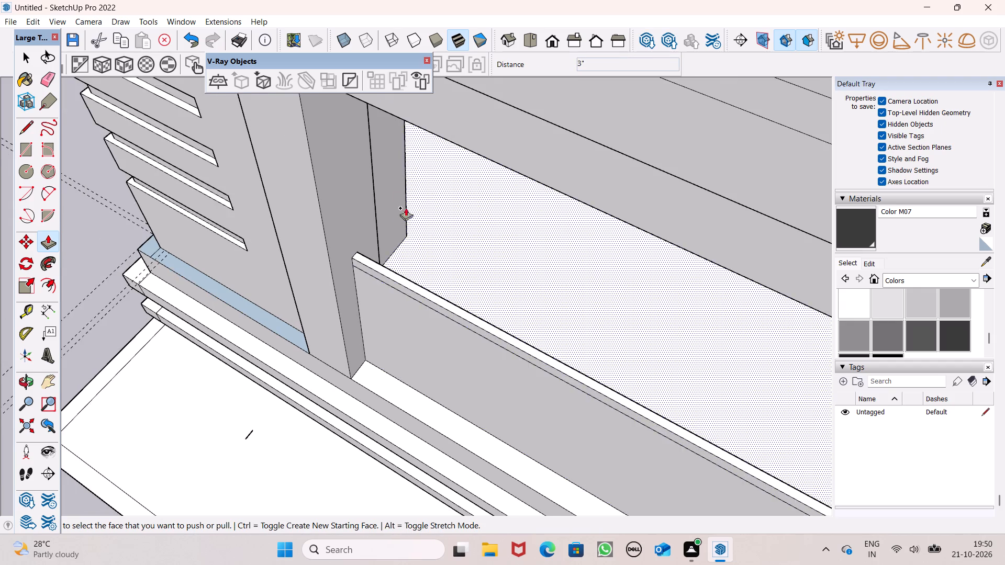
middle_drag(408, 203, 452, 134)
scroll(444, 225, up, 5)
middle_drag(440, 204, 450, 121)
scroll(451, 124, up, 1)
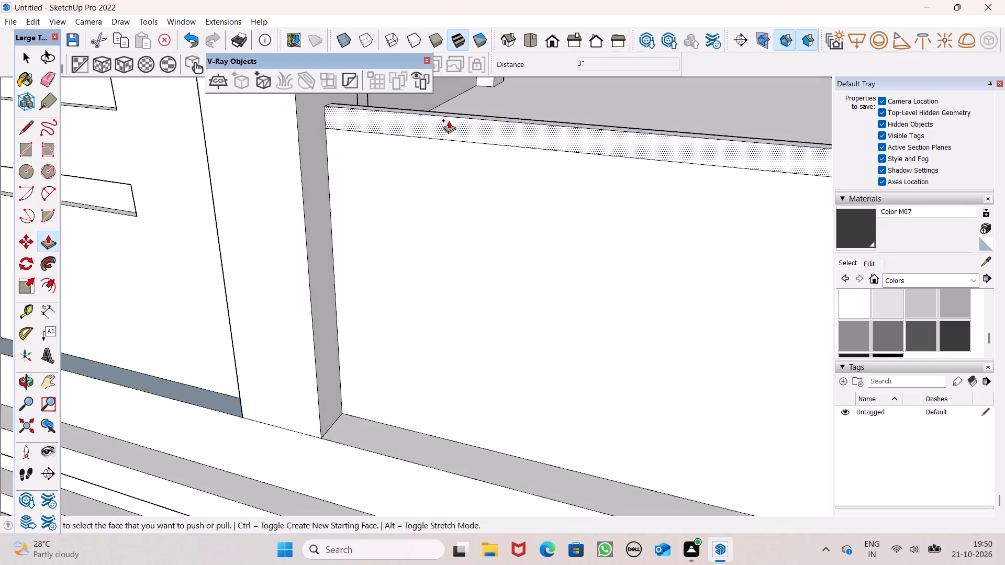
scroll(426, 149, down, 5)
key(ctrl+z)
Push/Pull the top face of the shorter opening's panel up 3" as a separate top band.
scroll(434, 140, up, 6)
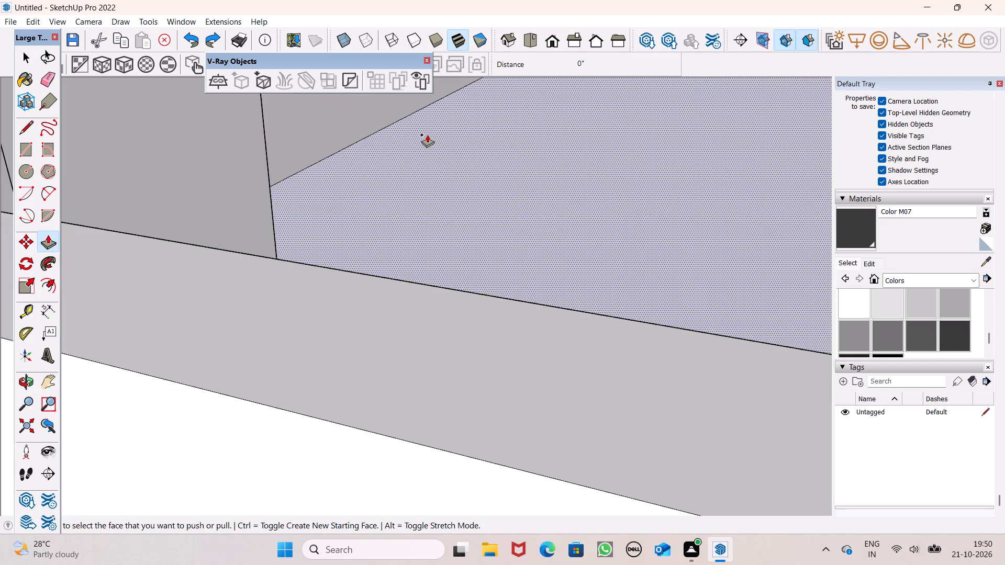
scroll(400, 160, down, 4)
drag(343, 174, 344, 165)
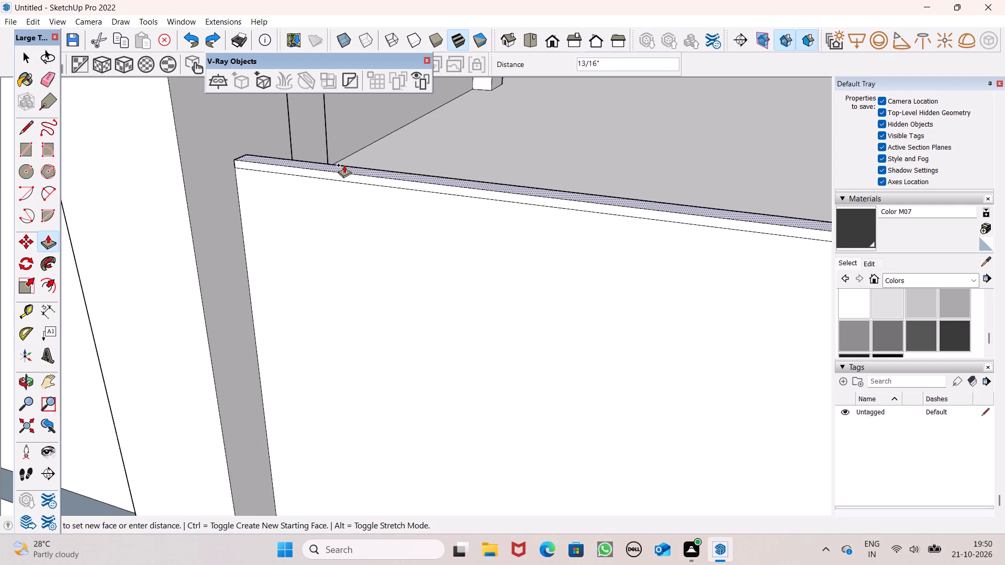
drag(344, 165, 344, 164)
key(3)
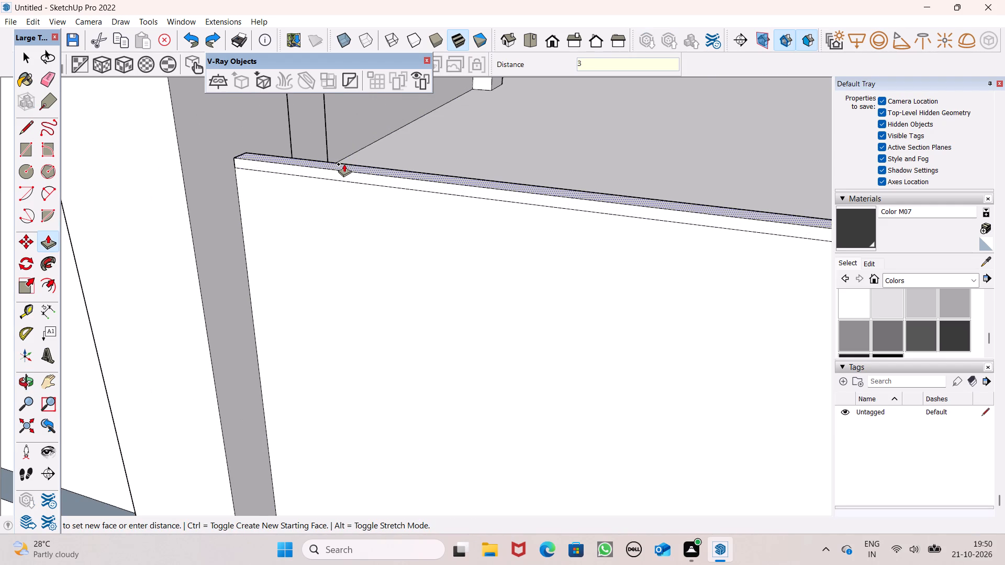
drag(344, 164, 345, 164)
key(shift+quotedbl)
key(Return)
scroll(341, 167, down, 1)
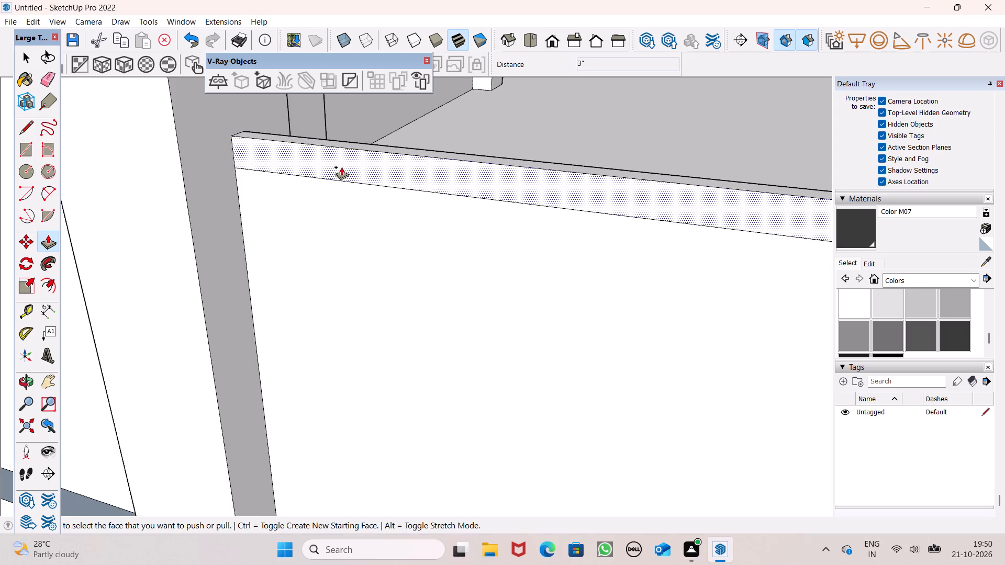
Check the height of the shorter panel's top band with the Dimension tool.
scroll(341, 167, down, 2)
click(48, 313)
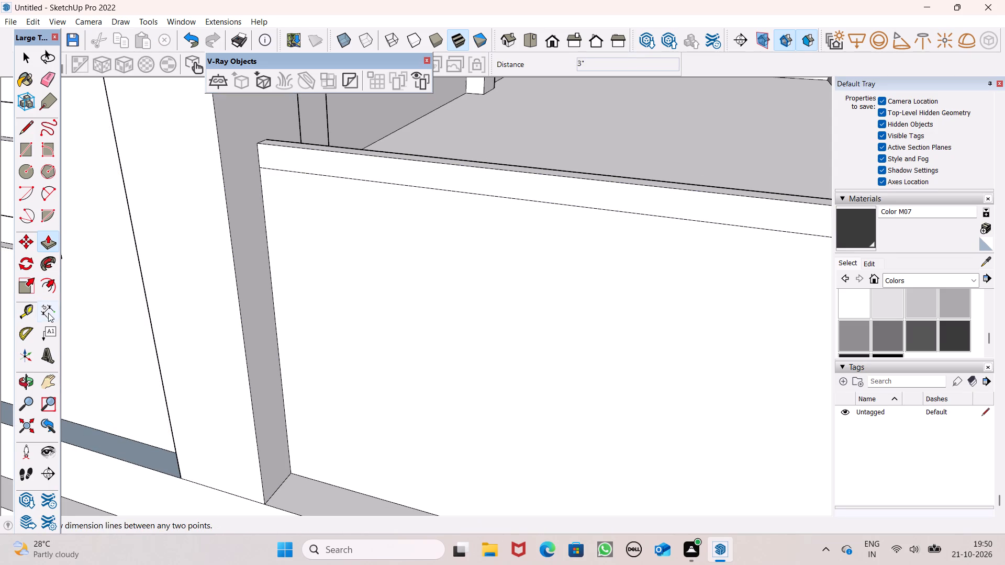
click(256, 146)
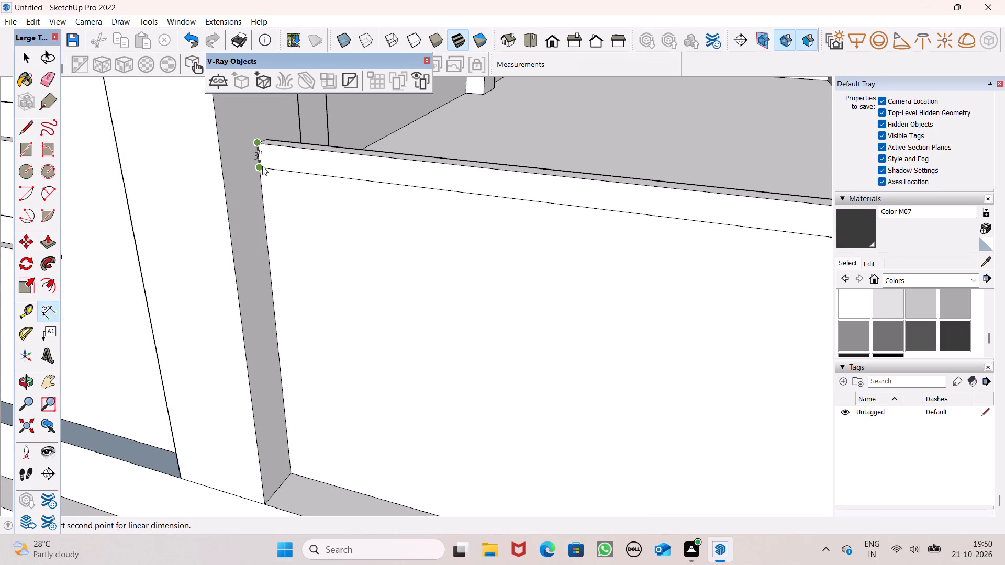
key(space)
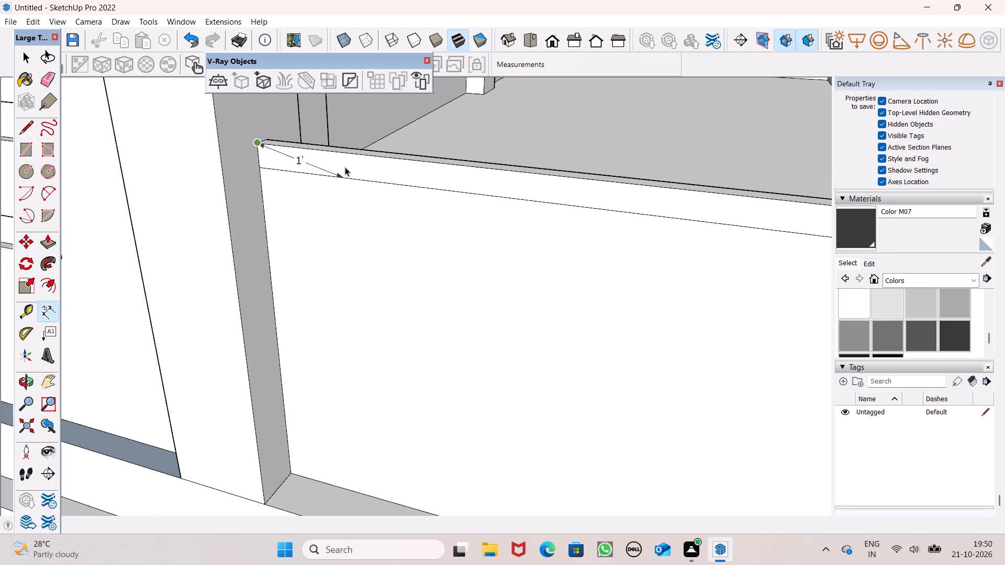
Push/Pull the top face of the long balcony opening's panel up 3" as a separate top band.
scroll(345, 167, down, 14)
middle_drag(142, 271, 533, 188)
scroll(471, 213, up, 1)
scroll(552, 180, down, 5)
middle_drag(317, 233, 416, 398)
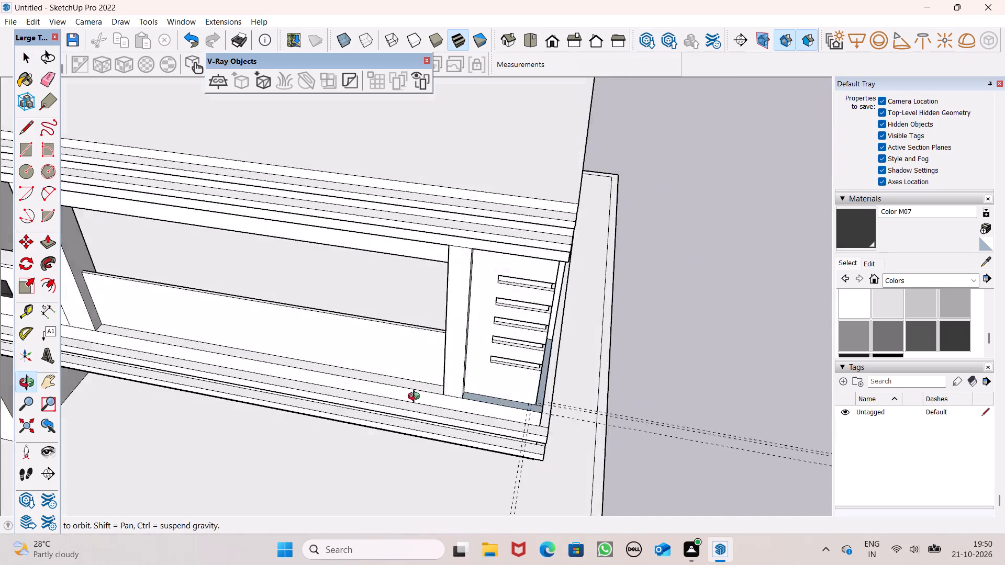
middle_drag(416, 398, 432, 402)
scroll(0, 379, up, 4)
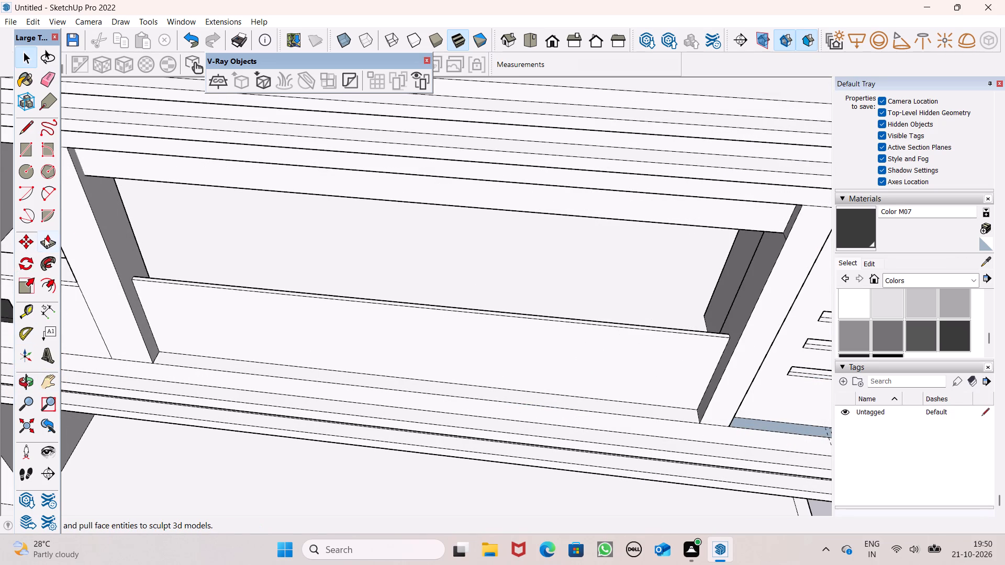
click(47, 238)
scroll(101, 285, up, 6)
scroll(148, 264, up, 7)
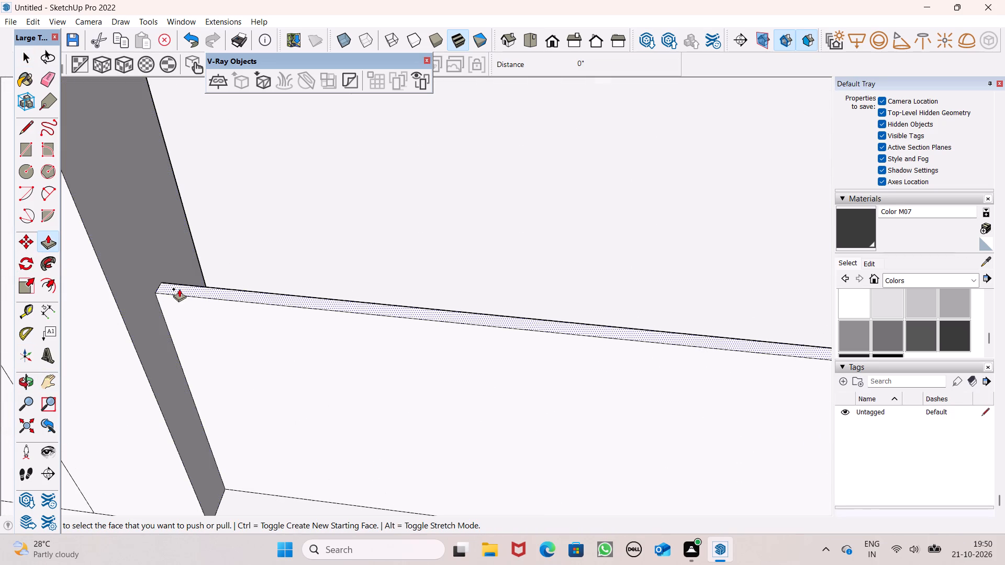
drag(180, 289, 180, 276)
key(3)
key(shift+quotedbl)
key(Return)
Check the height of the long panel's top band with the Dimension tool.
drag(42, 301, 59, 309)
middle_drag(102, 319, 153, 177)
scroll(175, 204, up, 5)
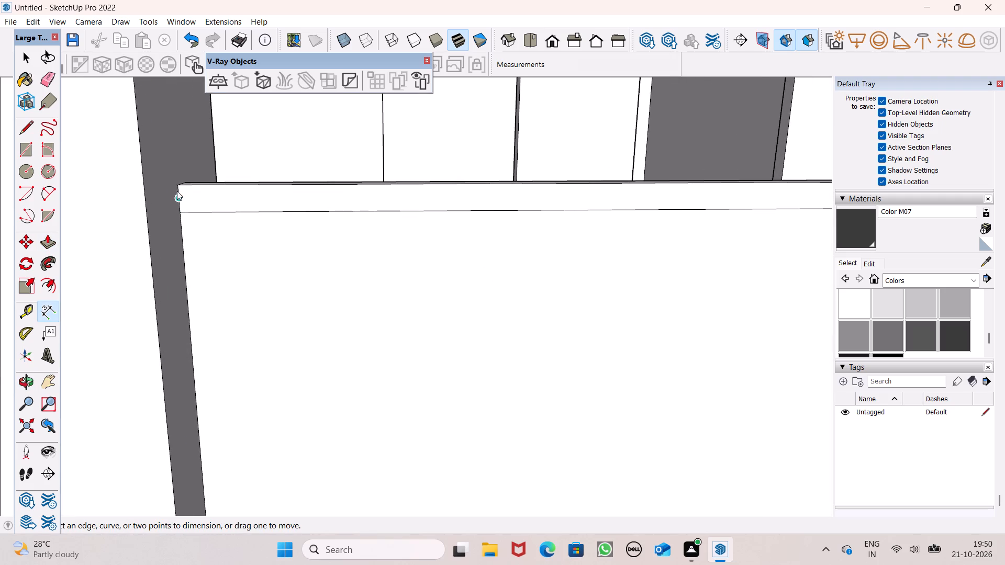
click(180, 186)
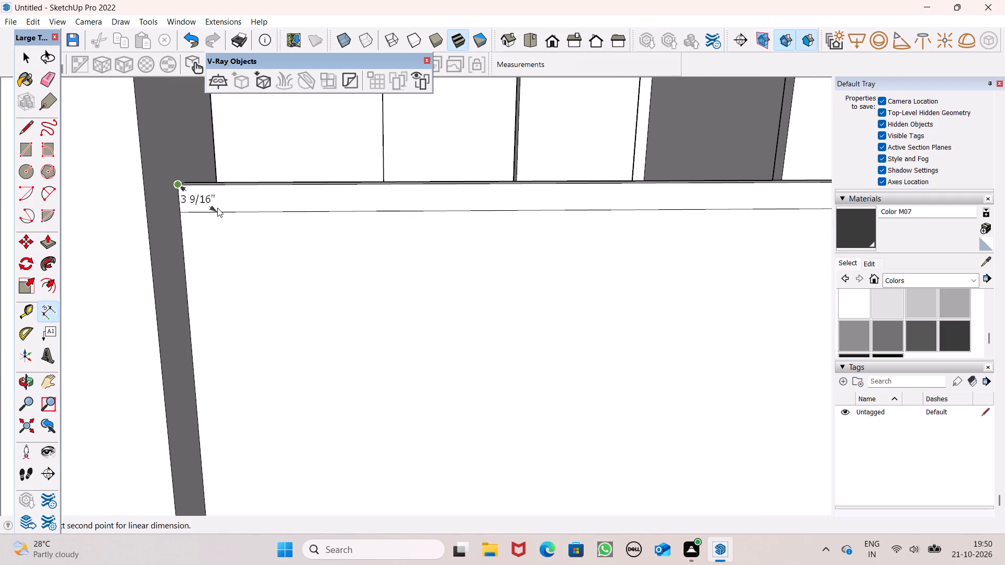
key(space)
Paint the outer face of the long balcony panel below its top band with Translucent Glass Gray from Glass and Mirrors.
scroll(183, 209, down, 6)
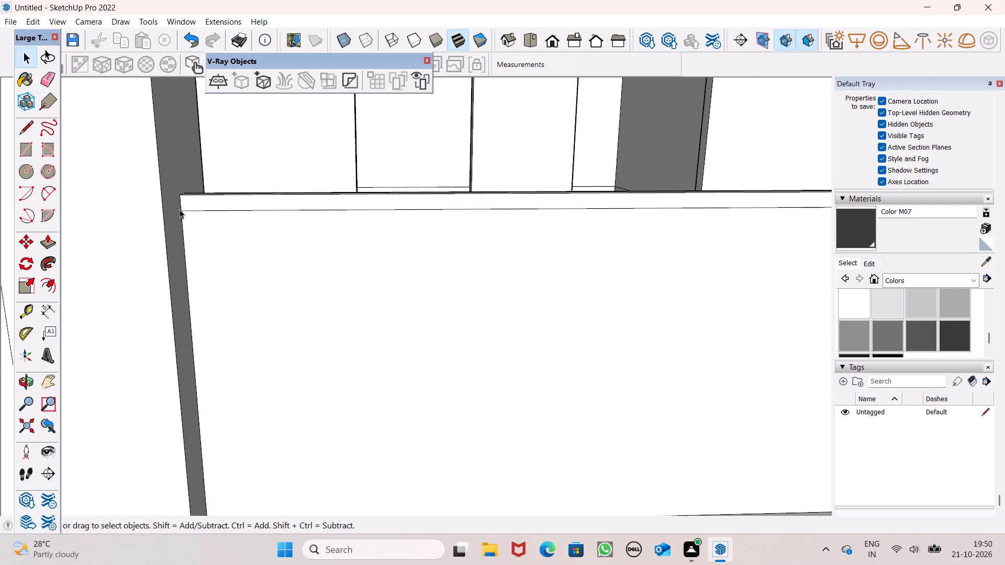
scroll(183, 233, down, 5)
scroll(257, 280, down, 7)
scroll(302, 280, down, 13)
scroll(354, 321, down, 3)
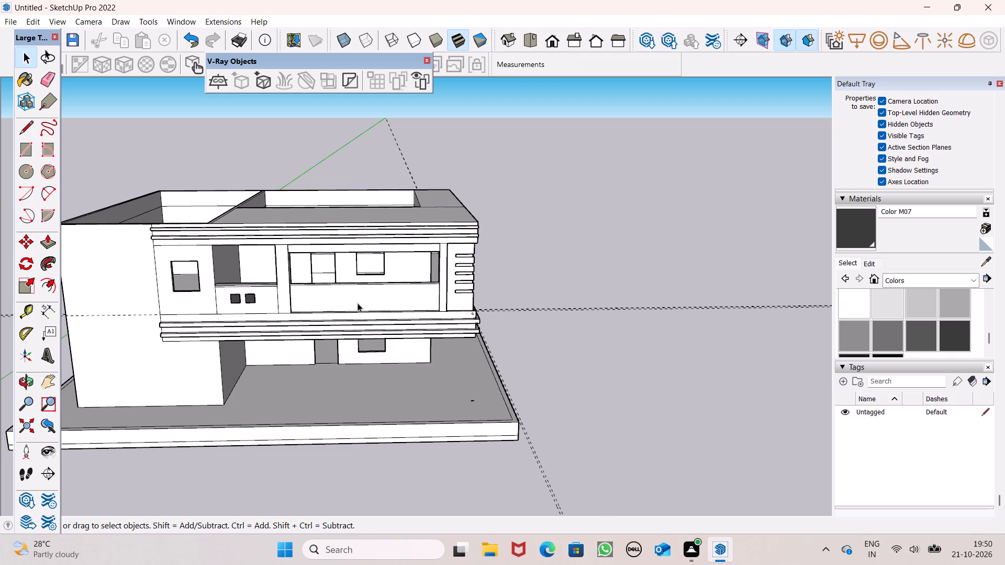
click(913, 278)
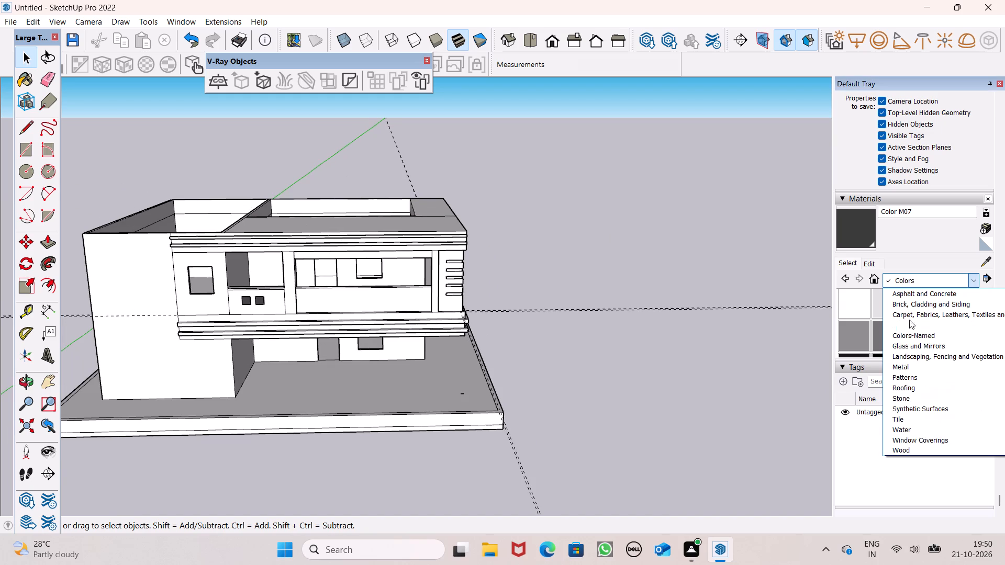
click(918, 346)
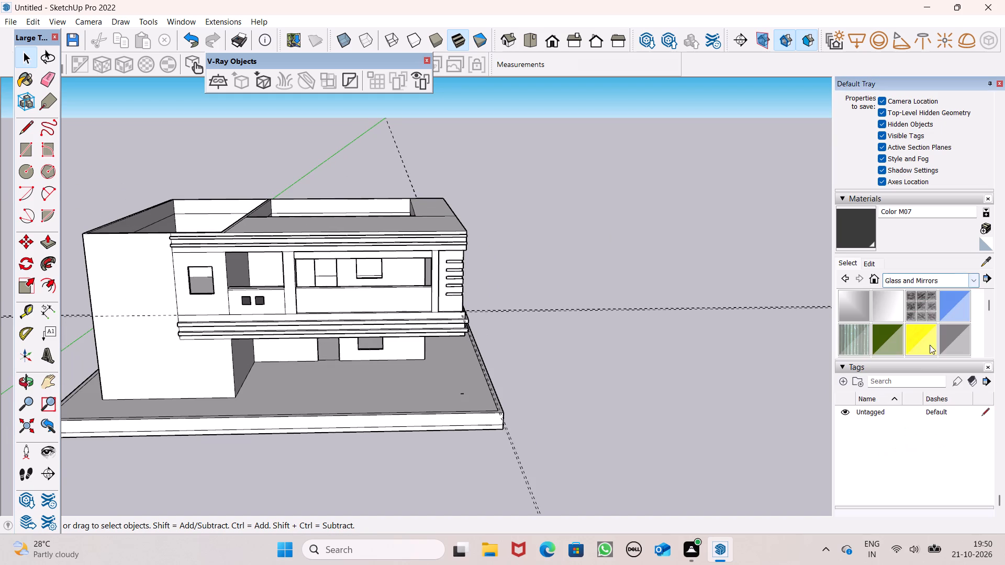
click(947, 333)
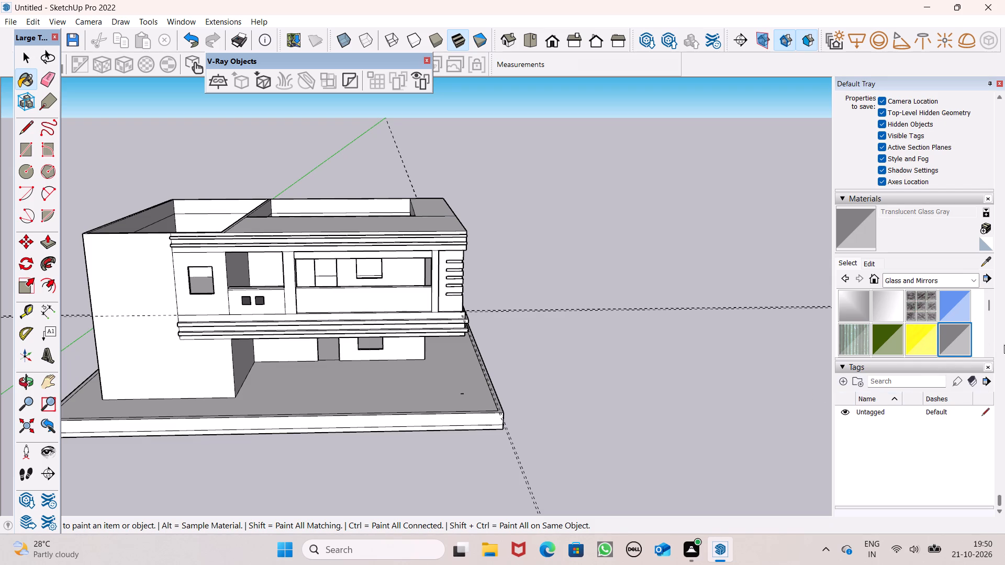
scroll(672, 335, down, 1)
middle_drag(641, 344, 634, 359)
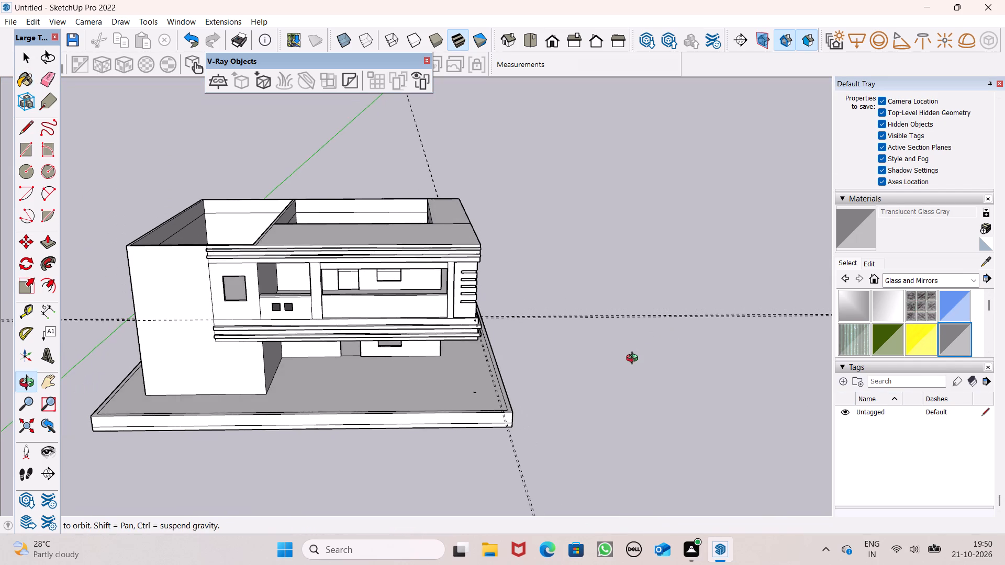
middle_drag(634, 359, 634, 360)
scroll(456, 328, up, 5)
scroll(742, 245, down, 5)
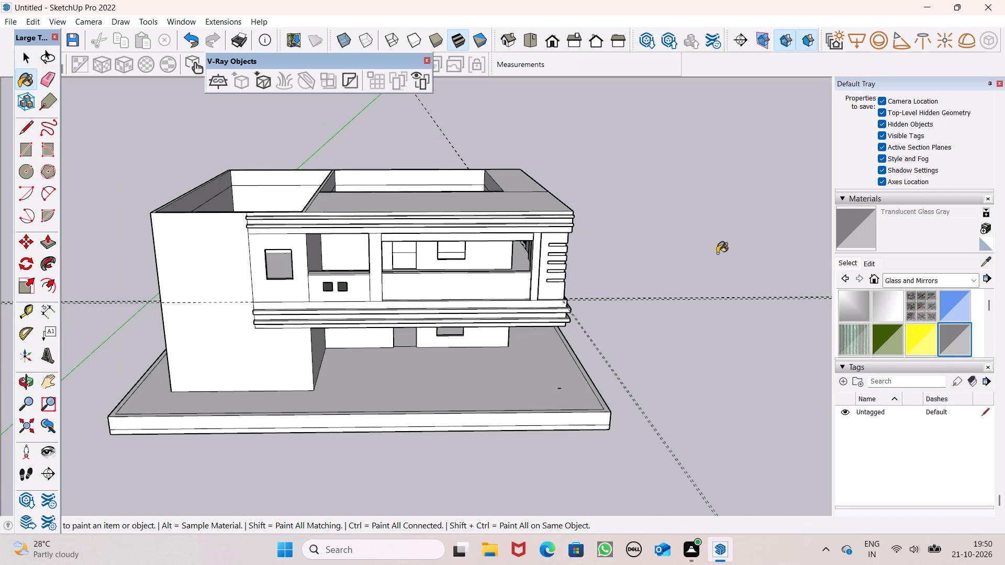
scroll(392, 252, up, 6)
click(450, 327)
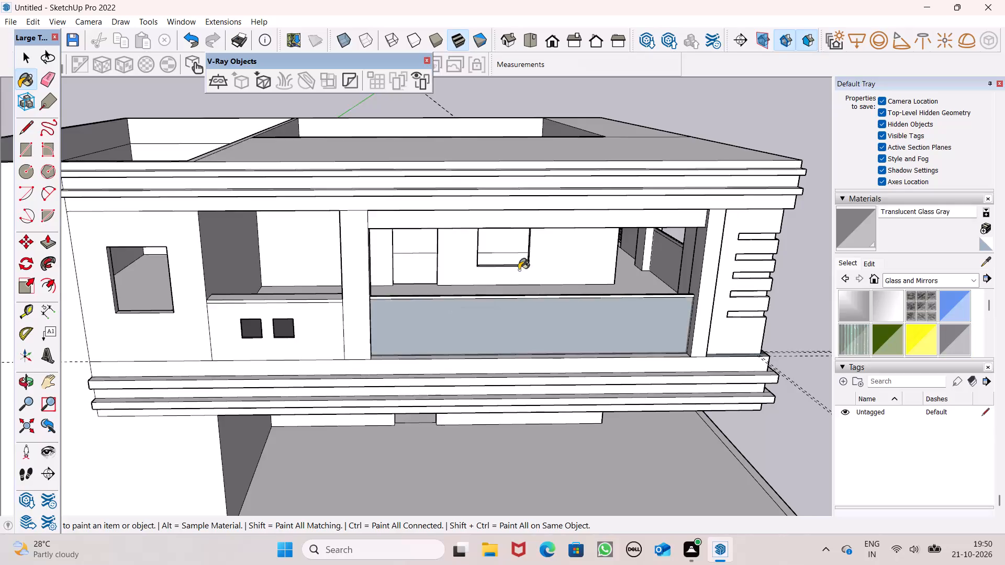
Paint the shorter panel's outer face and the long panel's inner face with Translucent Glass Gray.
scroll(547, 255, down, 5)
middle_drag(648, 300, 69, 297)
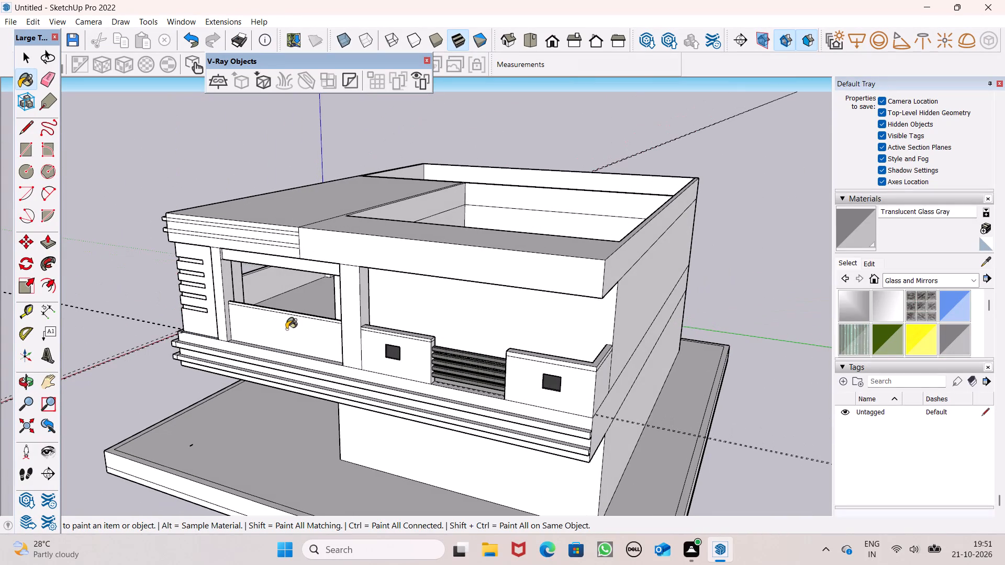
click(286, 329)
click(260, 288)
Paint the inner face of the shorter opening's panel with Translucent Glass Gray, seen through the long balcony opening.
scroll(310, 291, down, 4)
middle_drag(331, 295, 360, 248)
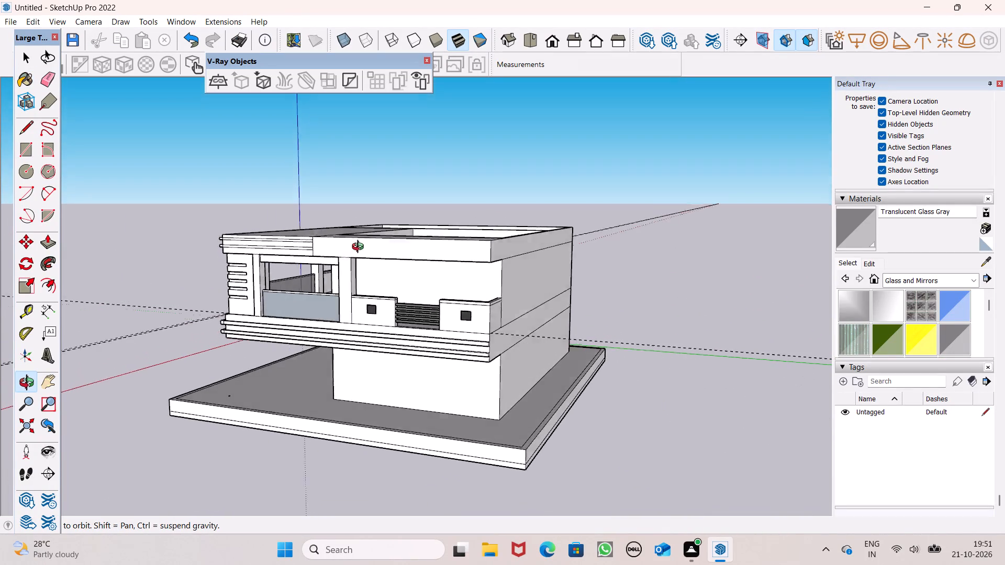
middle_drag(360, 248, 837, 268)
middle_drag(569, 319, 749, 288)
scroll(831, 295, up, 1)
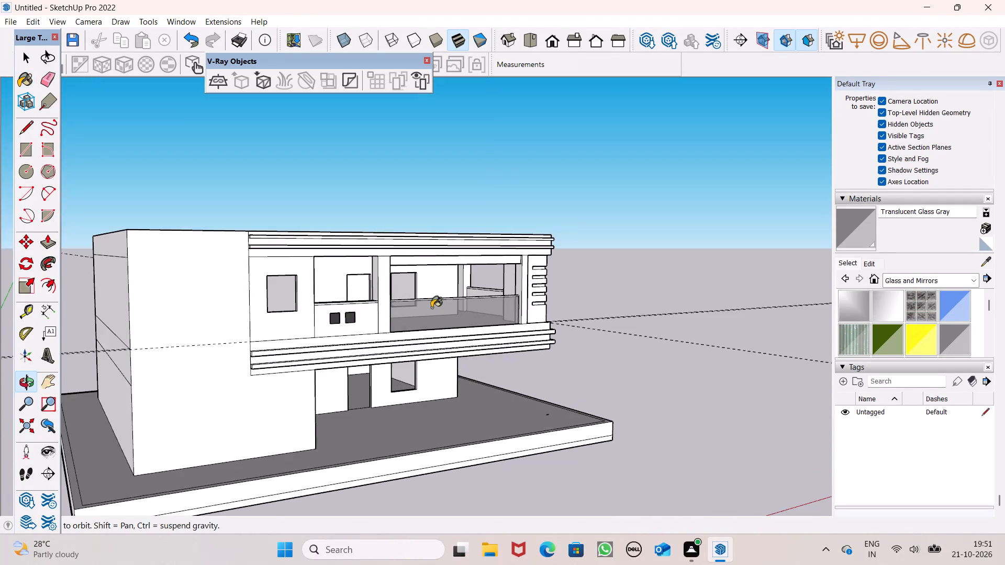
scroll(414, 306, up, 5)
click(513, 287)
middle_drag(524, 301, 522, 327)
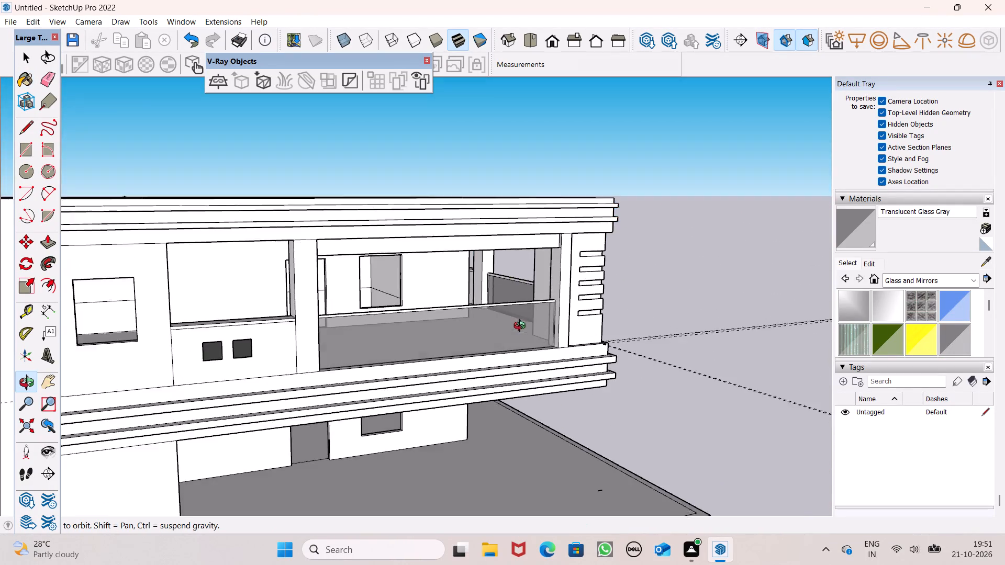
middle_drag(522, 327, 345, 346)
scroll(573, 289, down, 3)
key(space)
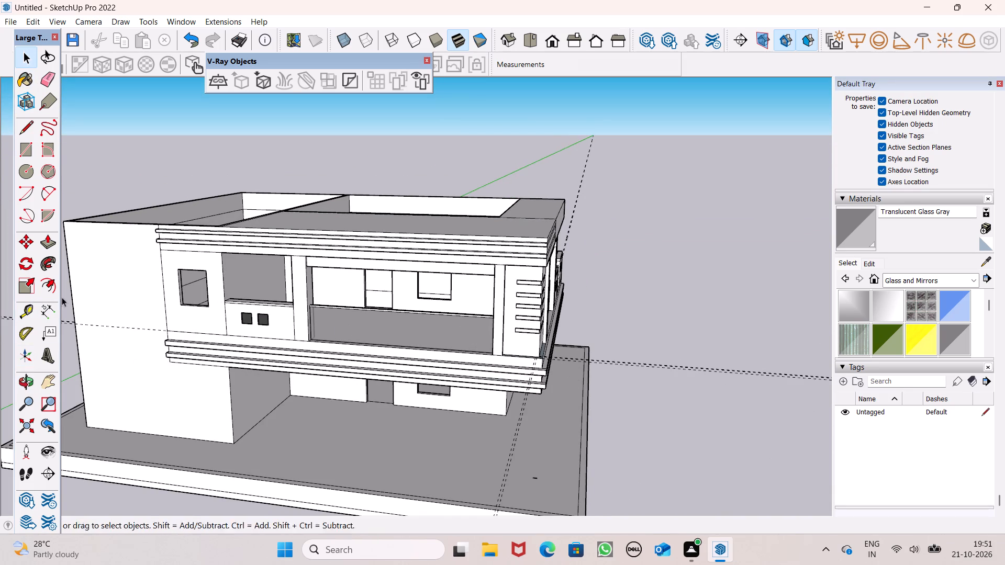
Push/Pull the top face of the long balcony panel's top band up 2".
click(43, 239)
scroll(428, 279, down, 5)
scroll(304, 299, up, 4)
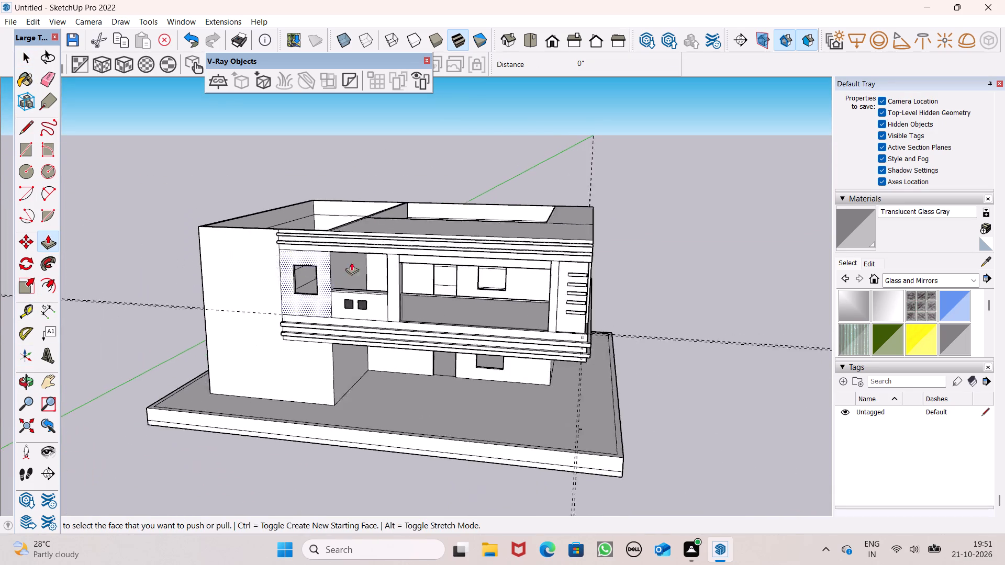
scroll(351, 262, up, 3)
middle_drag(420, 299, 394, 407)
scroll(413, 371, up, 7)
scroll(398, 315, up, 13)
drag(392, 344, 392, 332)
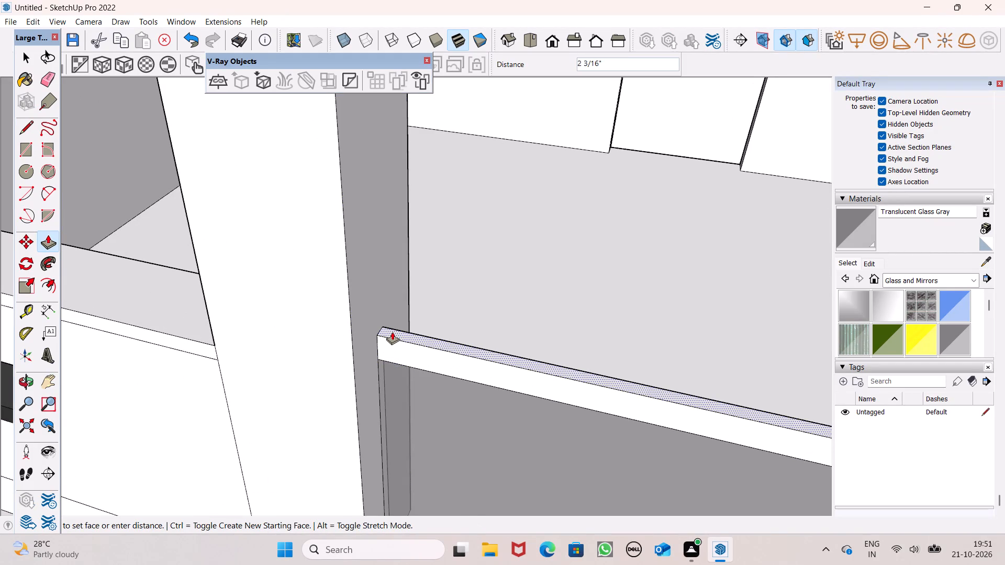
drag(392, 332, 392, 331)
key(2)
key(shift+quotedbl)
key(Return)
Push/Pull the top face of the shorter balcony panel's top band up 2".
scroll(344, 306, down, 7)
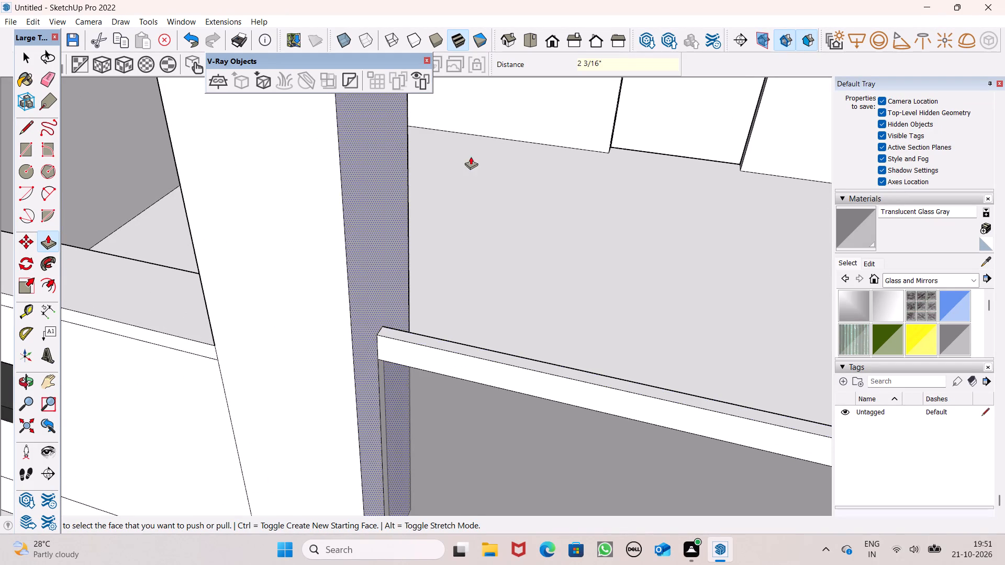
scroll(477, 173, down, 12)
scroll(424, 267, down, 3)
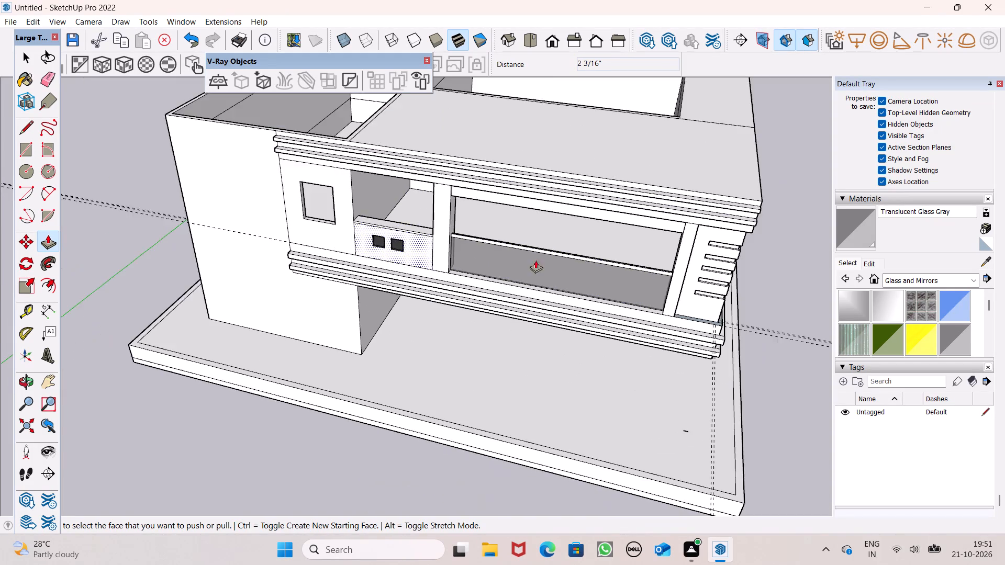
middle_drag(555, 255, 520, 99)
scroll(618, 216, down, 3)
middle_drag(623, 228, 164, 321)
scroll(519, 292, down, 6)
scroll(407, 300, up, 6)
scroll(299, 313, up, 8)
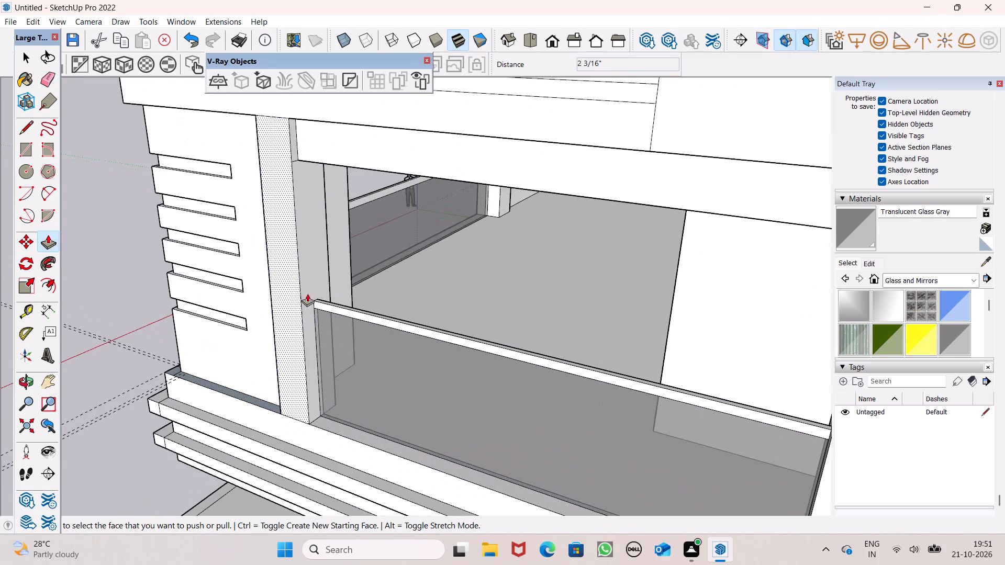
scroll(327, 297, up, 5)
drag(334, 309, 333, 293)
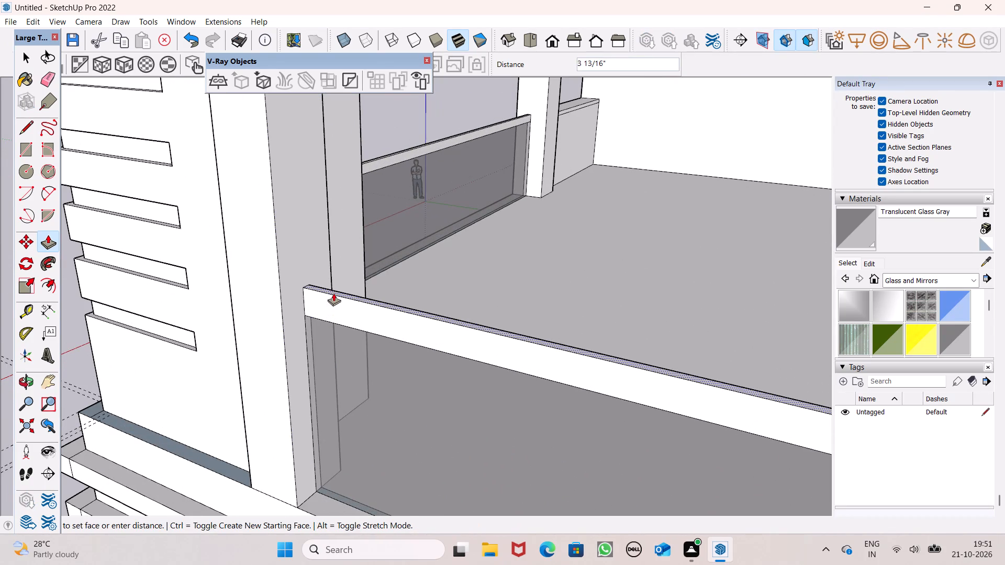
drag(333, 293, 334, 291)
key(2)
key(shift+quotedbl)
key(Return)
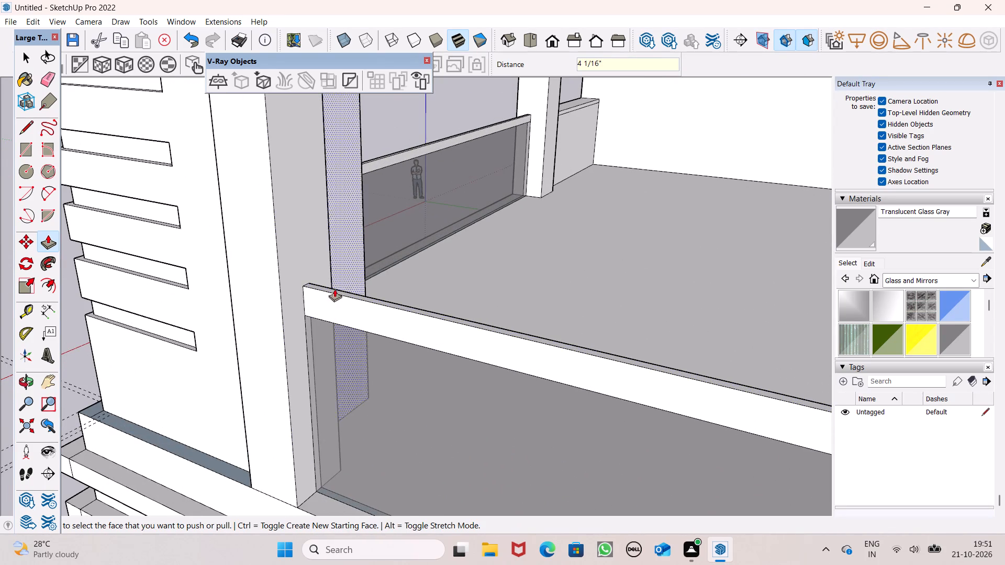
Paint the outer and top faces of the shorter balcony panel's top band with Wood Floor from the Wood materials.
click(927, 277)
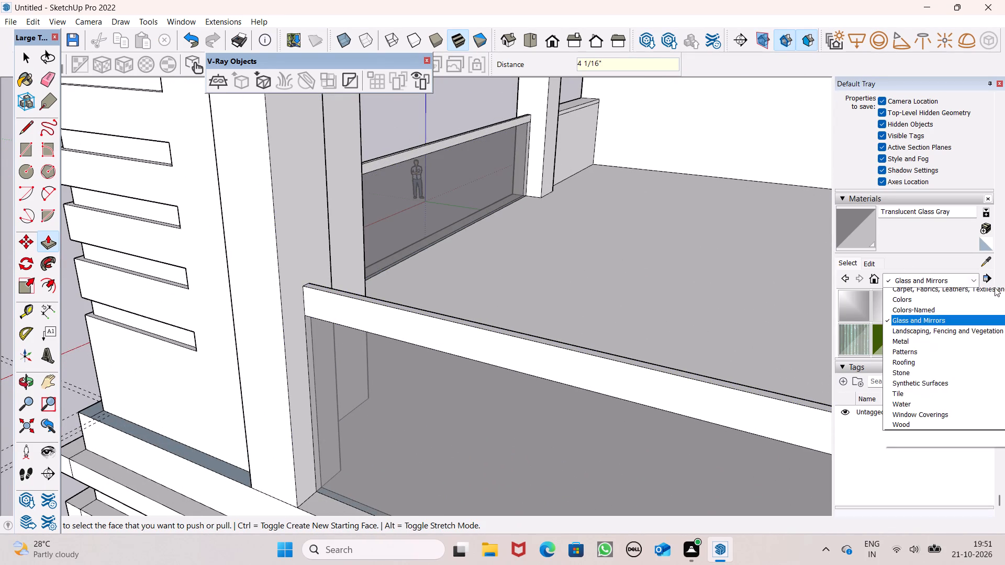
drag(963, 452, 969, 460)
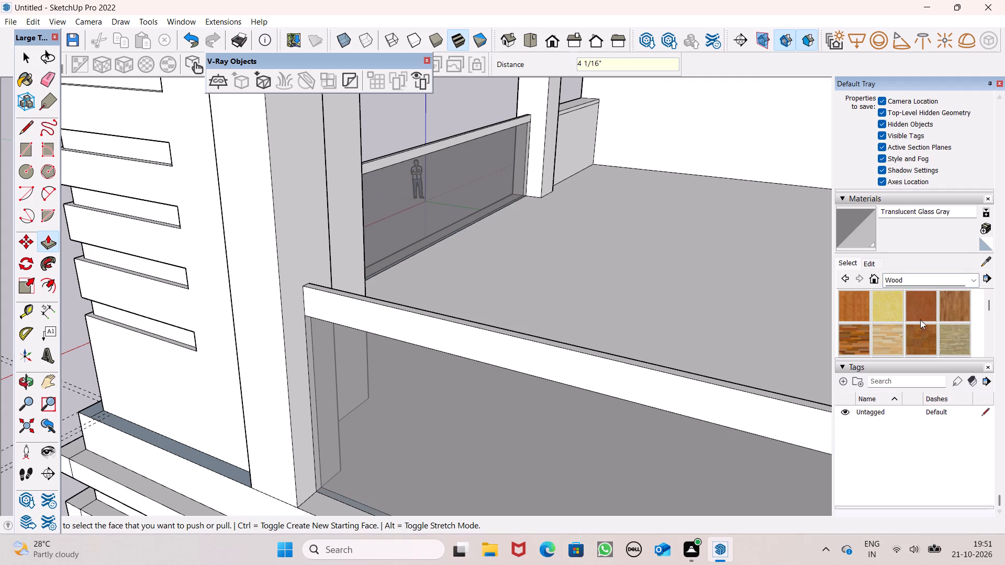
click(956, 315)
scroll(525, 360, up, 4)
click(526, 357)
scroll(651, 317, down, 5)
middle_drag(707, 341, 694, 352)
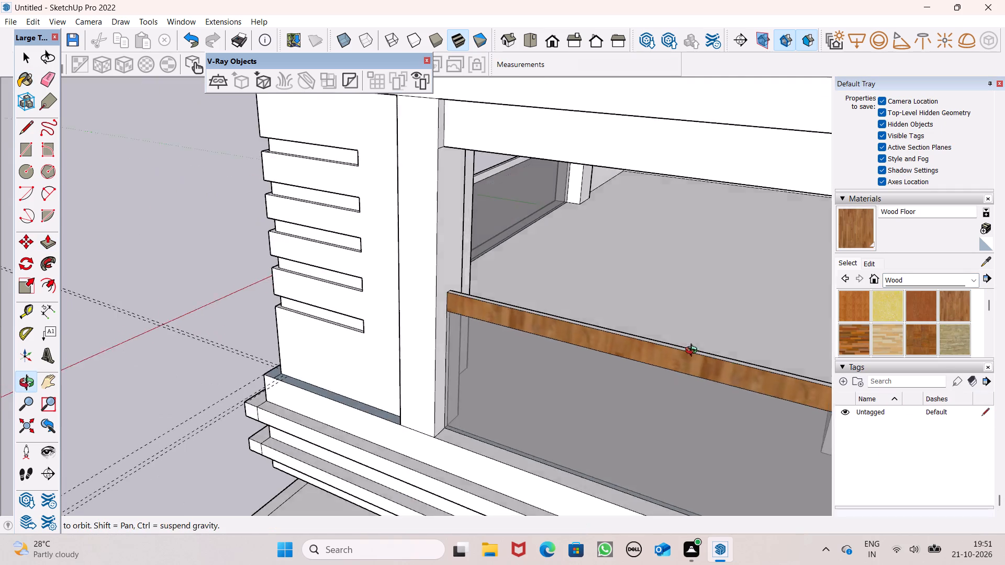
middle_drag(694, 352, 562, 382)
scroll(479, 387, up, 6)
click(481, 387)
scroll(534, 348, down, 4)
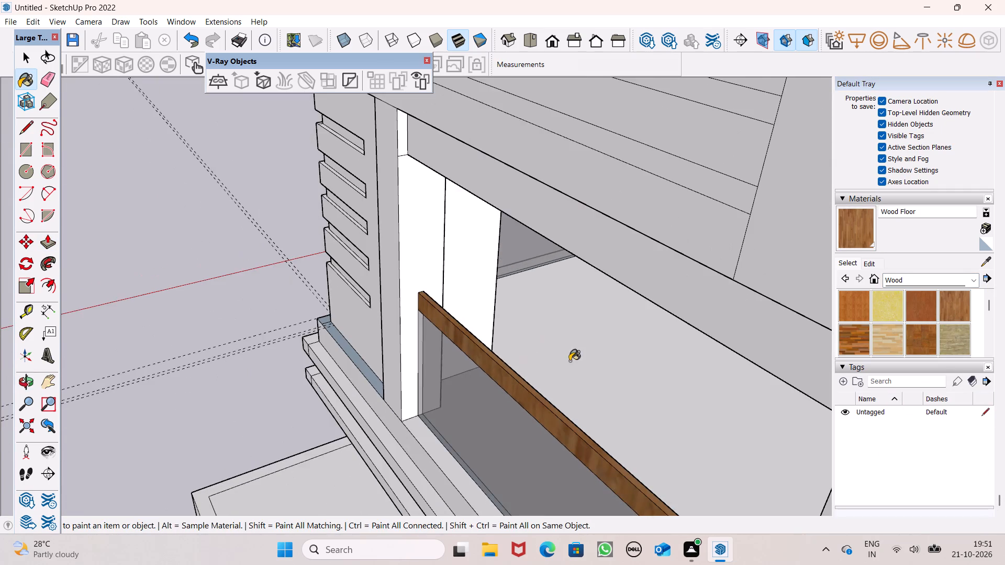
Paint the inner faces of the shorter and long balcony panels' top bands with Wood Floor.
middle_drag(569, 361, 408, 270)
click(301, 288)
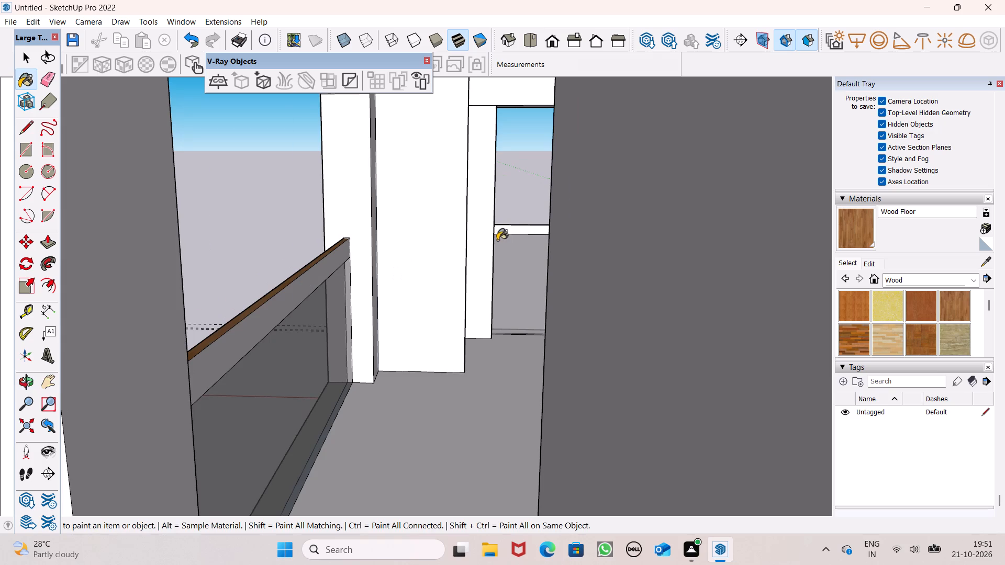
scroll(497, 240, up, 7)
click(516, 222)
middle_drag(535, 231, 509, 336)
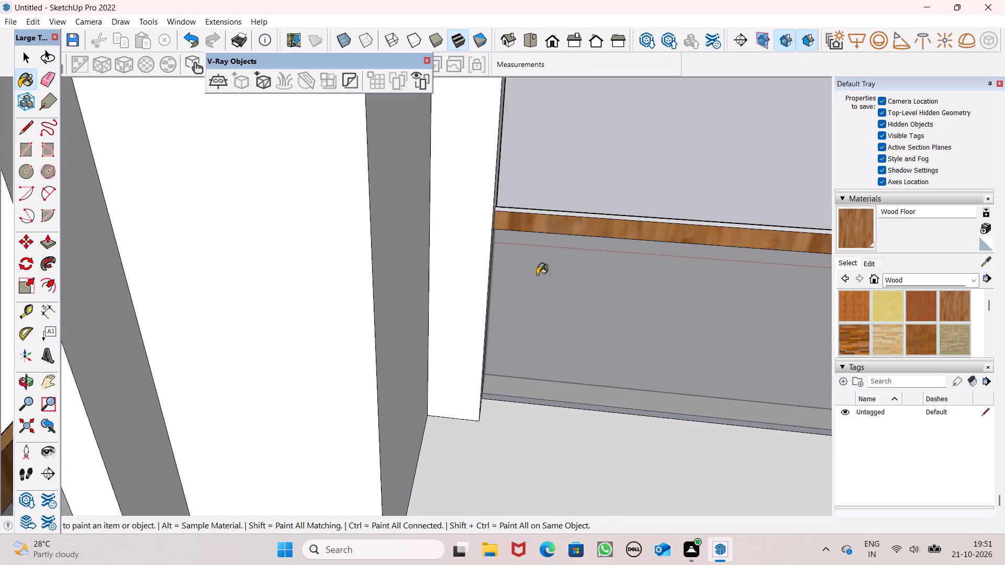
Paint the top and outer faces of the long balcony panel's top band with Wood Floor.
scroll(548, 209, up, 5)
scroll(536, 219, down, 5)
middle_drag(534, 227, 541, 216)
scroll(534, 227, up, 6)
click(551, 40)
scroll(667, 306, down, 4)
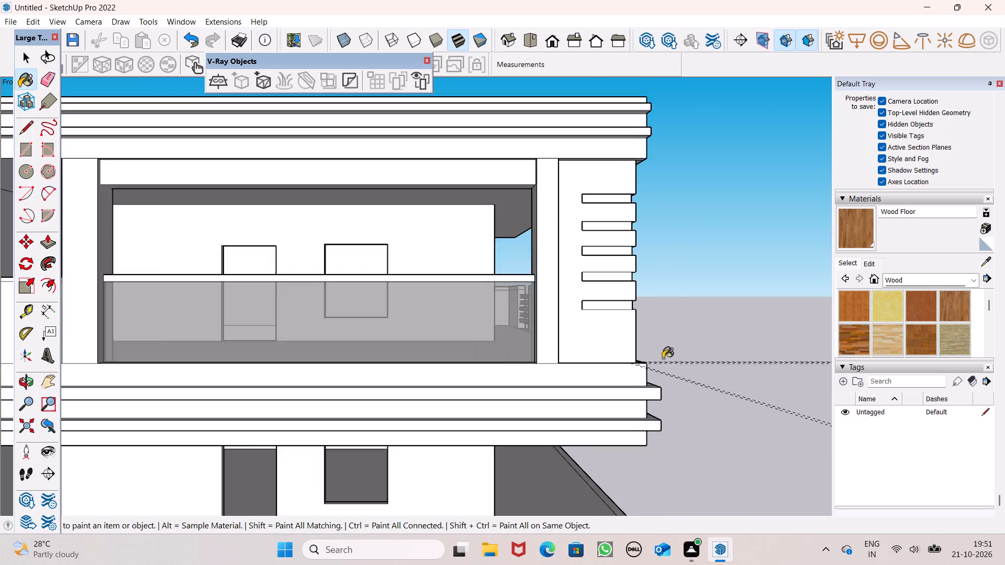
scroll(663, 358, down, 7)
scroll(423, 362, up, 6)
middle_drag(409, 330, 585, 488)
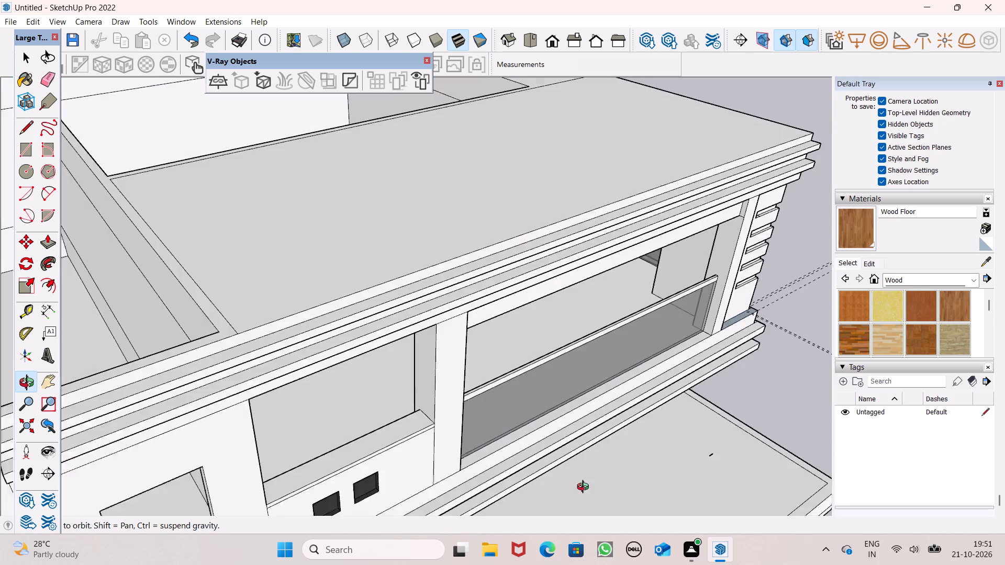
middle_drag(585, 488, 662, 455)
scroll(495, 371, up, 7)
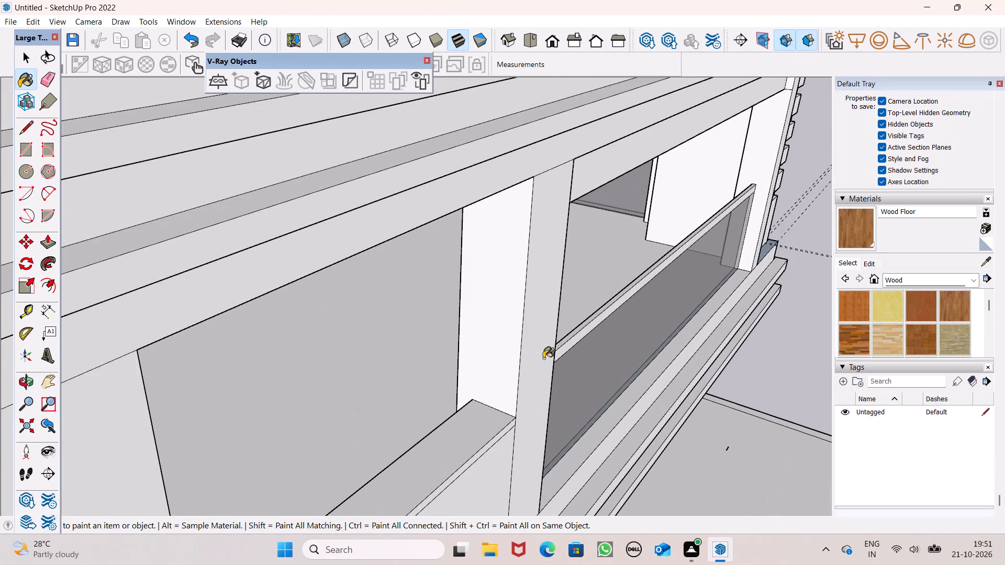
scroll(594, 353, up, 6)
click(559, 329)
click(567, 331)
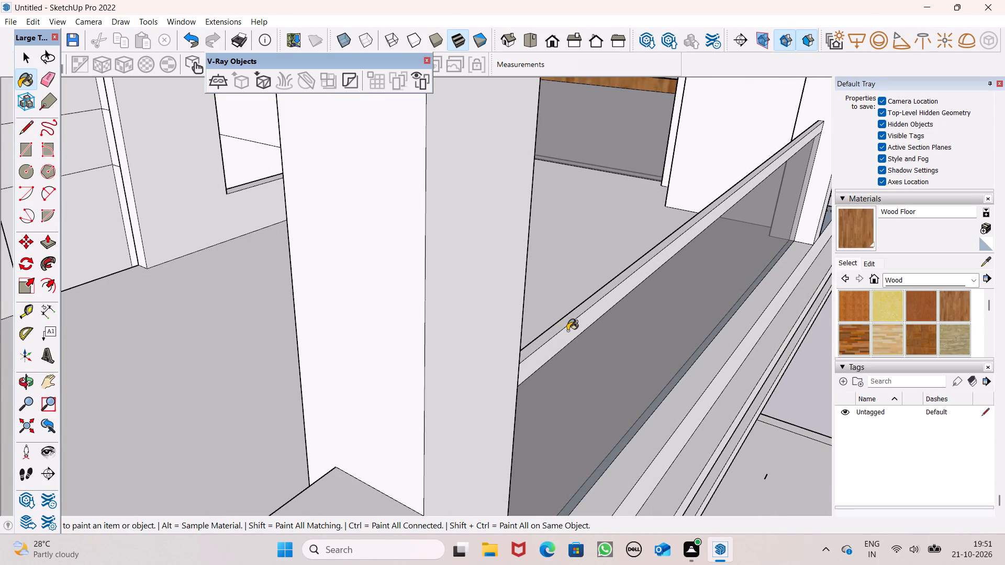
Erase the dashed guide lines that extend past the louvered corner of the house.
middle_drag(552, 357, 568, 351)
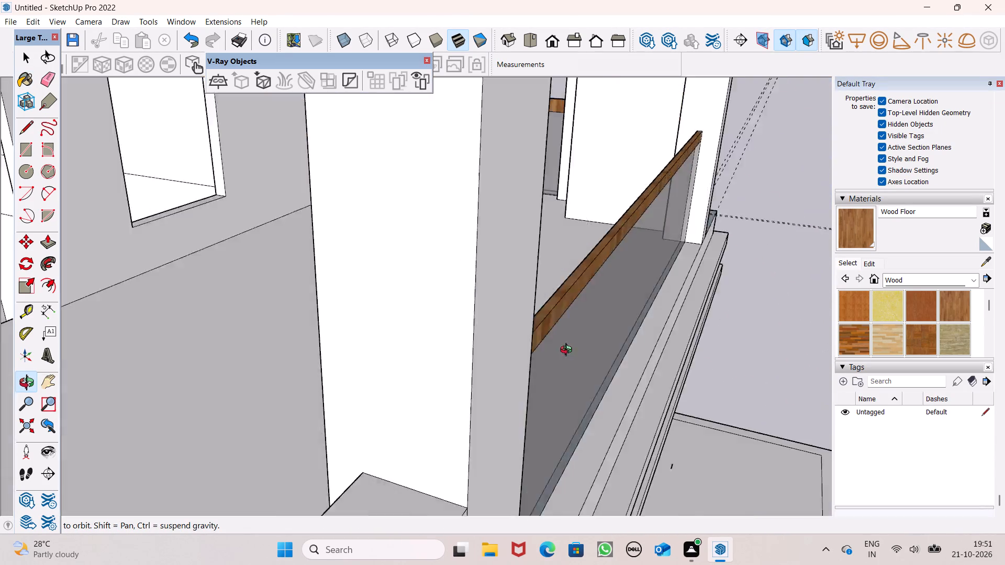
middle_drag(568, 351, 419, 367)
scroll(546, 348, down, 13)
middle_drag(621, 309, 590, 201)
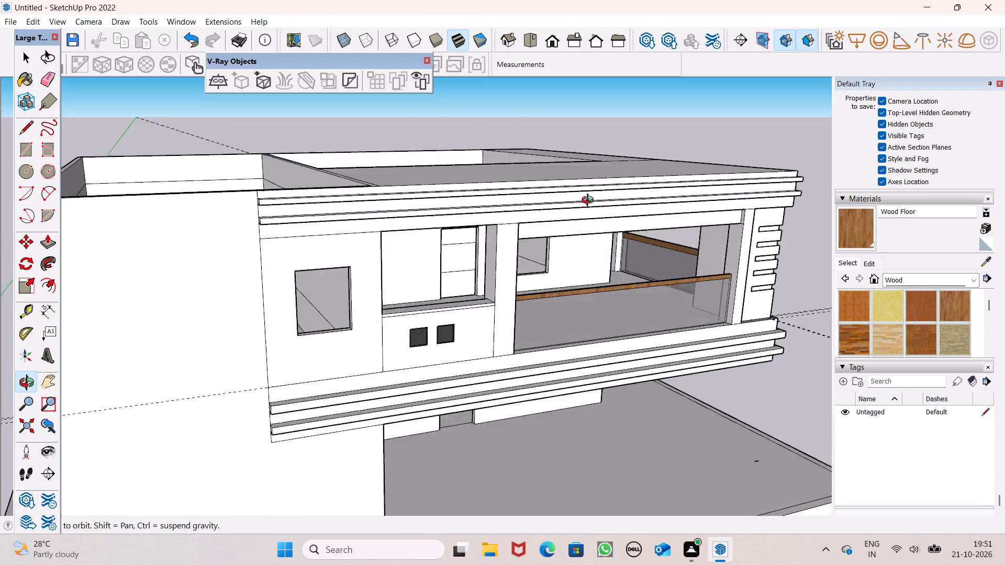
middle_drag(590, 201, 590, 236)
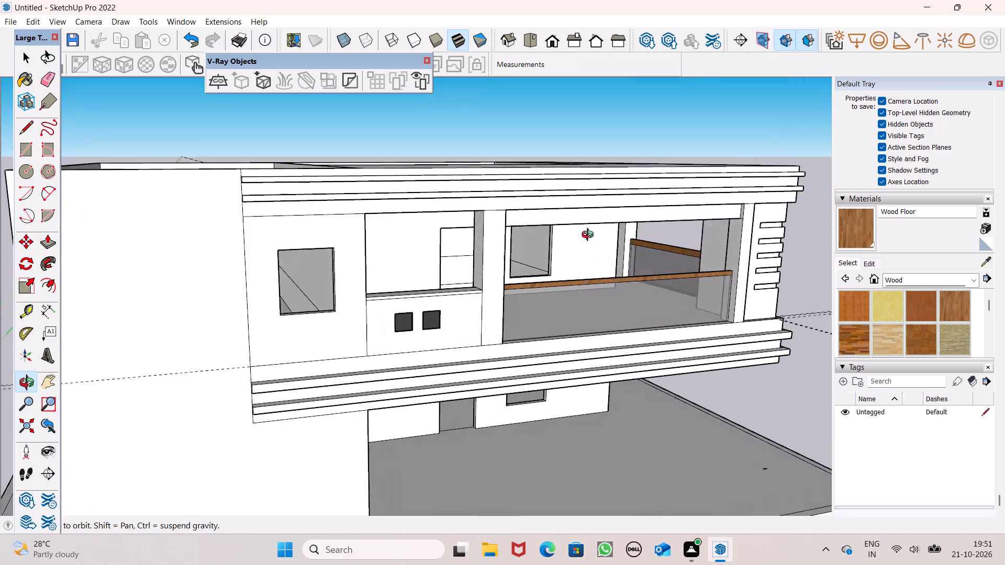
middle_drag(590, 236, 546, 246)
scroll(568, 236, down, 6)
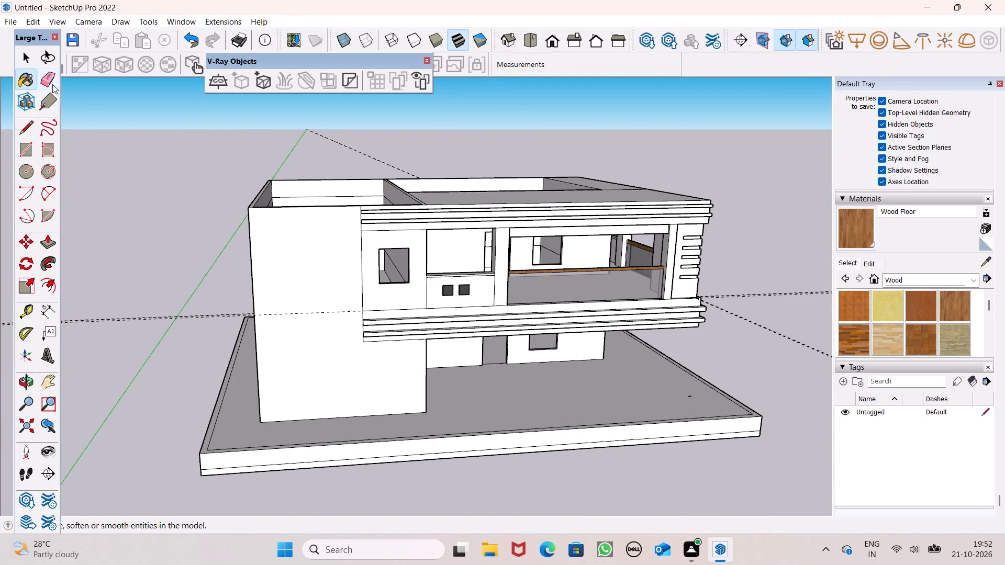
click(52, 83)
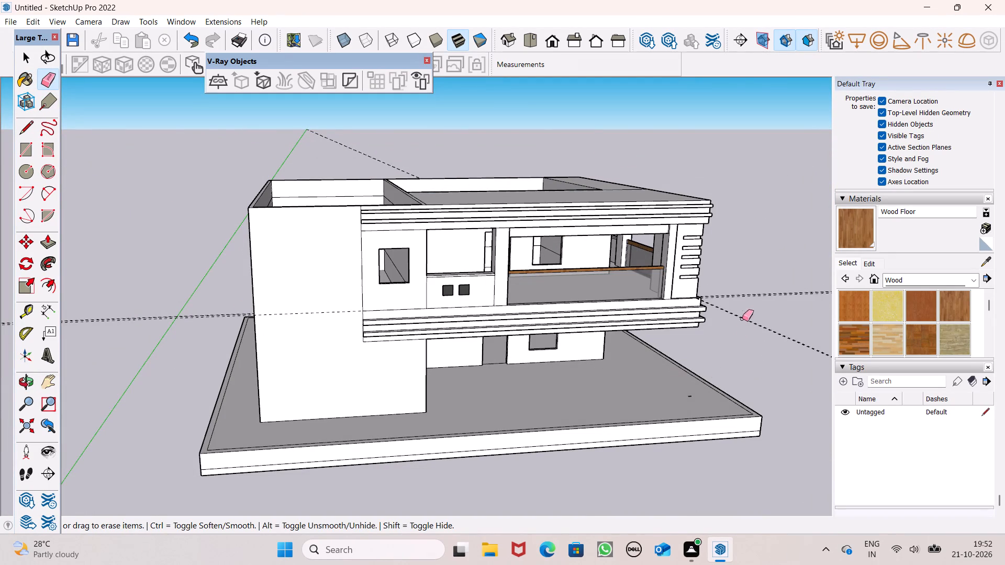
drag(740, 278, 735, 334)
scroll(697, 292, down, 7)
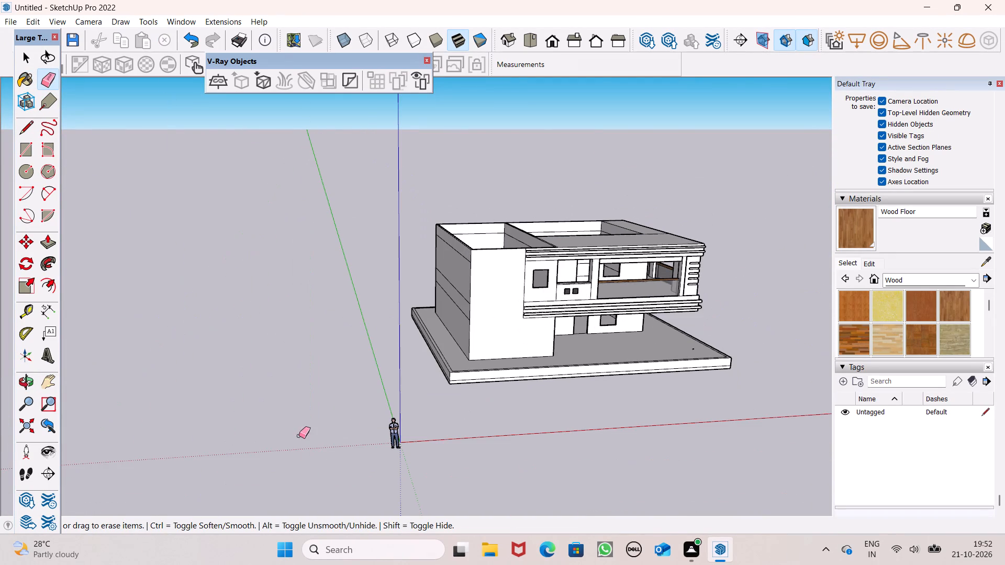
scroll(296, 436, up, 1)
key(space)
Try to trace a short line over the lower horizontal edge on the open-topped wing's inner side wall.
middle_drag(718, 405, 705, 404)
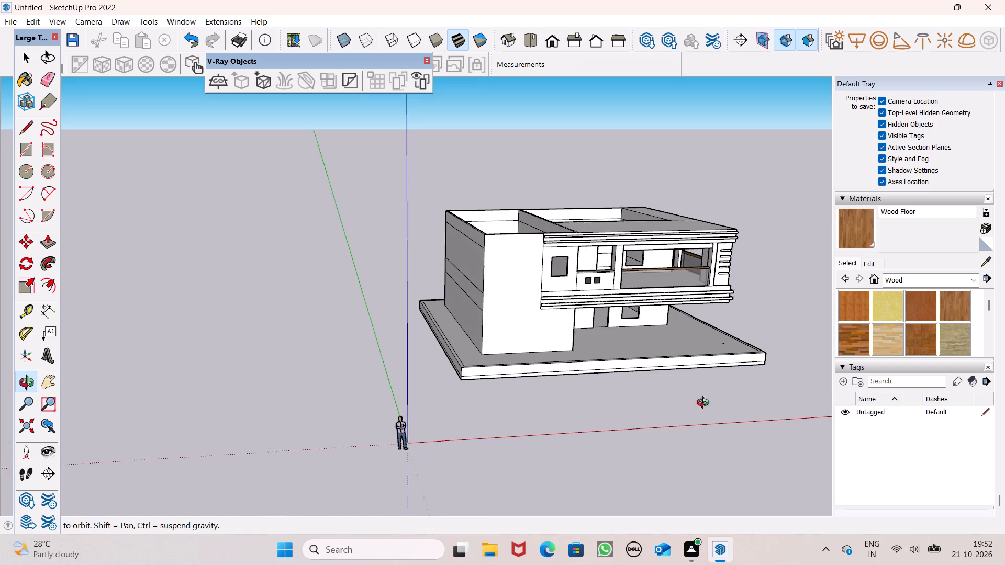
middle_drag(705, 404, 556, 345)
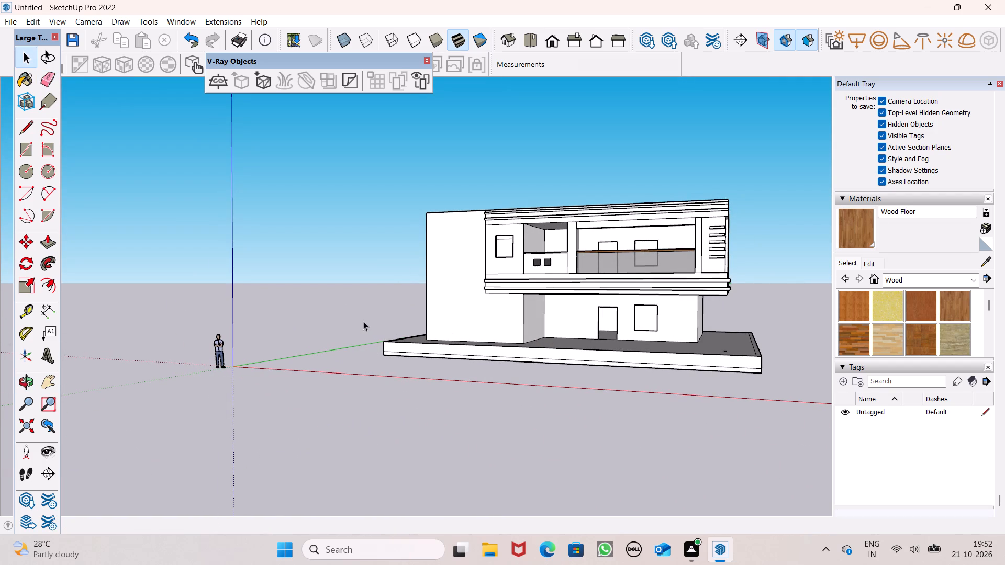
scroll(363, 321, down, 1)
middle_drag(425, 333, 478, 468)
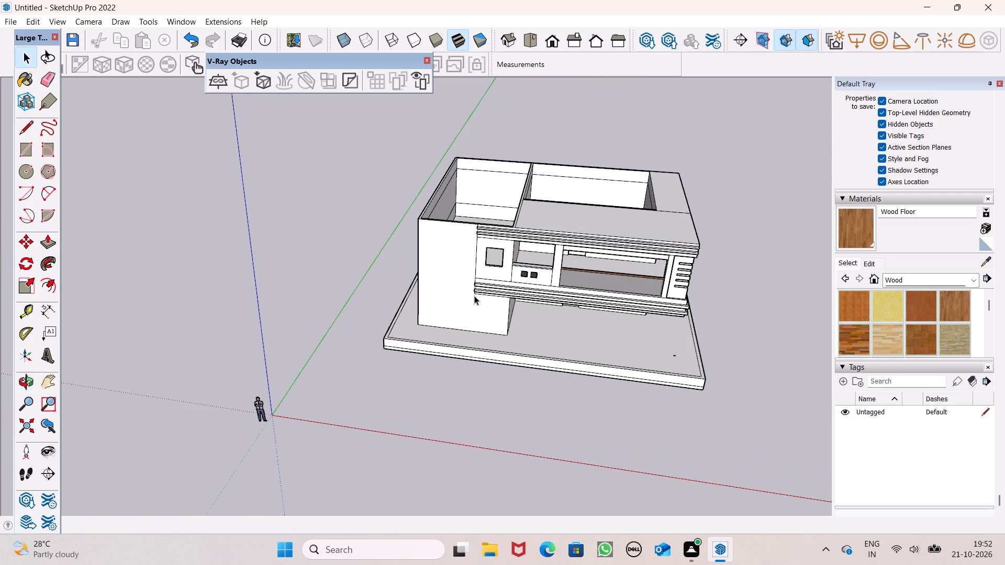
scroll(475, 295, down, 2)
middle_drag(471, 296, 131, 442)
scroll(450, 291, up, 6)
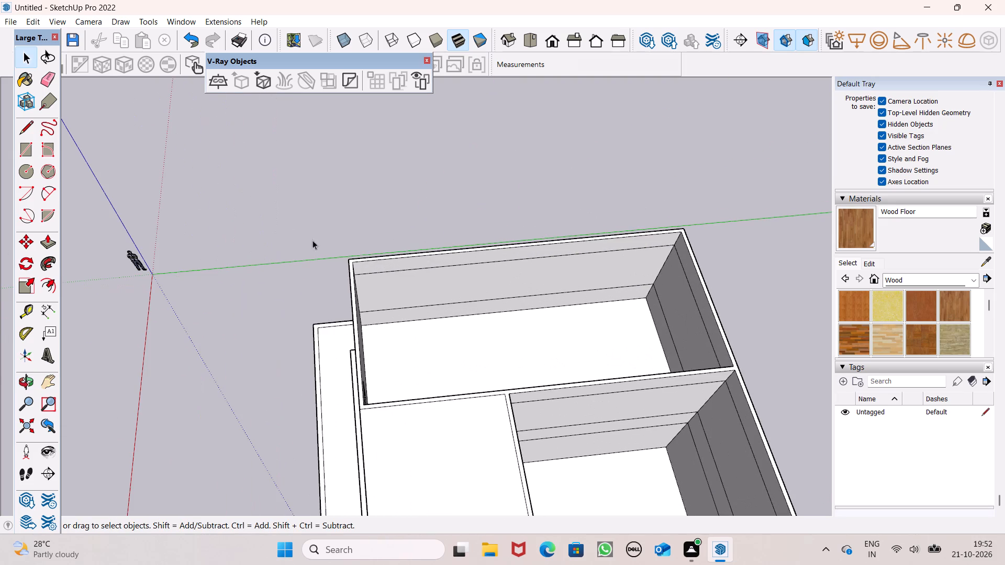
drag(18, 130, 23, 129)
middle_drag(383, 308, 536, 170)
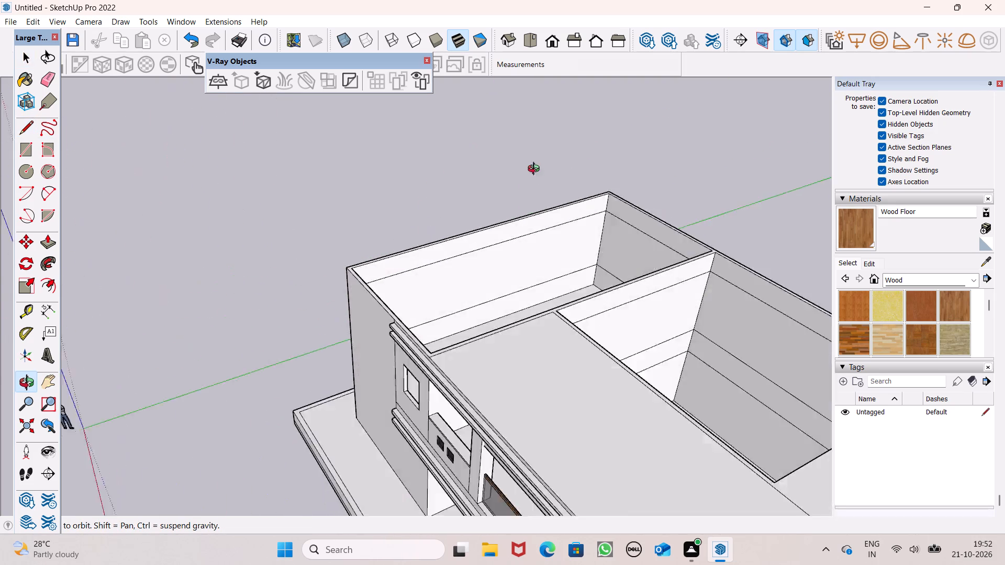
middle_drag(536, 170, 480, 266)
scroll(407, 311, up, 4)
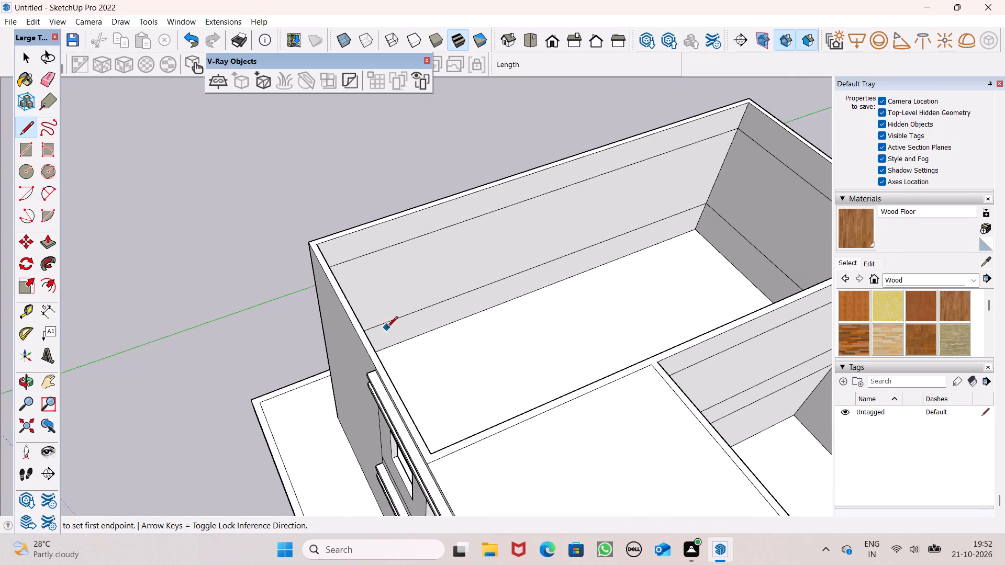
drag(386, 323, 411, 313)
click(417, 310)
Draw a line about 20' 2" long between the open-topped wing's side walls, across the inner front wall below the window.
scroll(417, 302, down, 2)
middle_drag(462, 337, 120, 413)
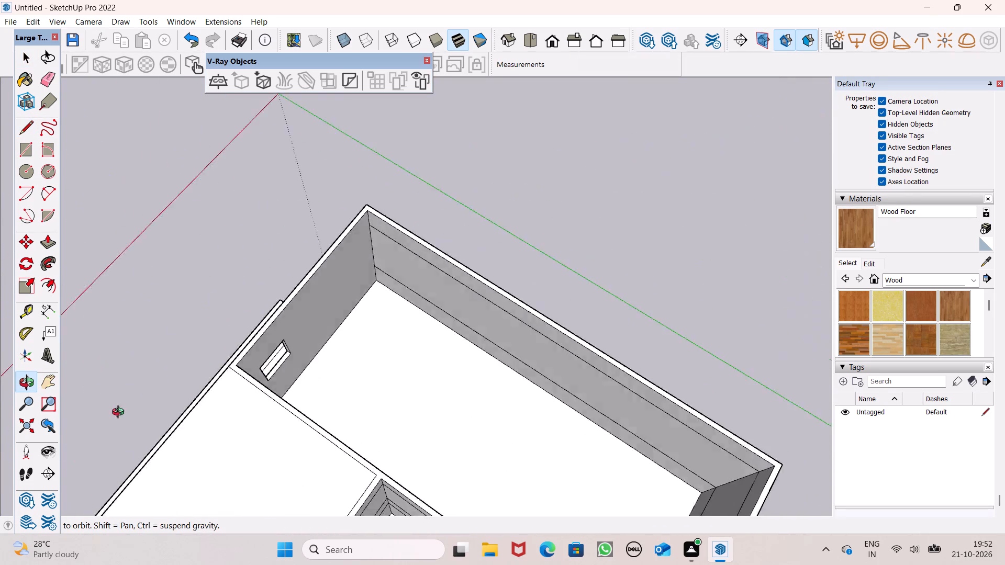
middle_drag(120, 413, 54, 380)
scroll(423, 254, down, 6)
scroll(306, 320, up, 5)
middle_drag(442, 337, 293, 287)
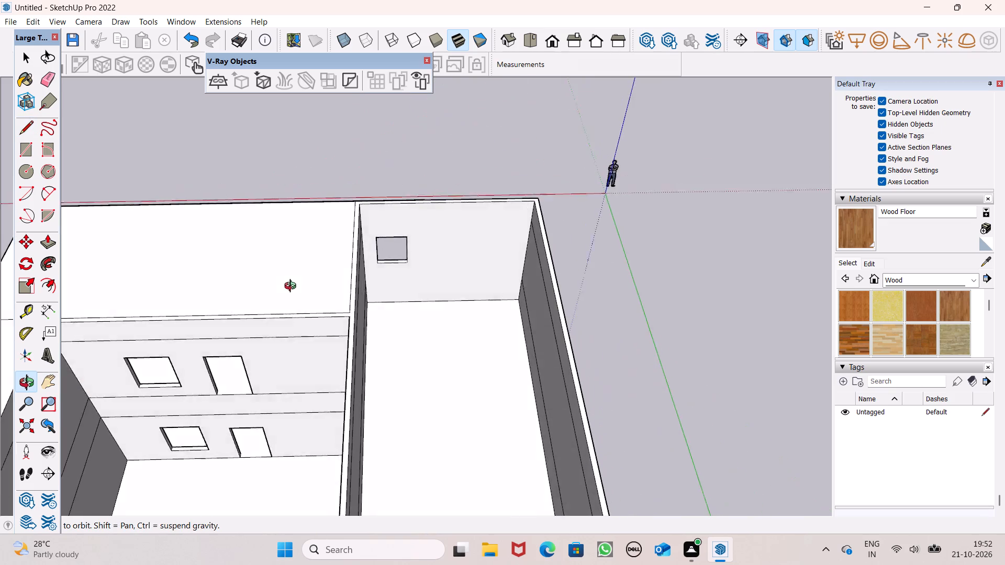
middle_drag(293, 287, 290, 275)
scroll(291, 279, up, 1)
scroll(440, 283, up, 4)
click(336, 292)
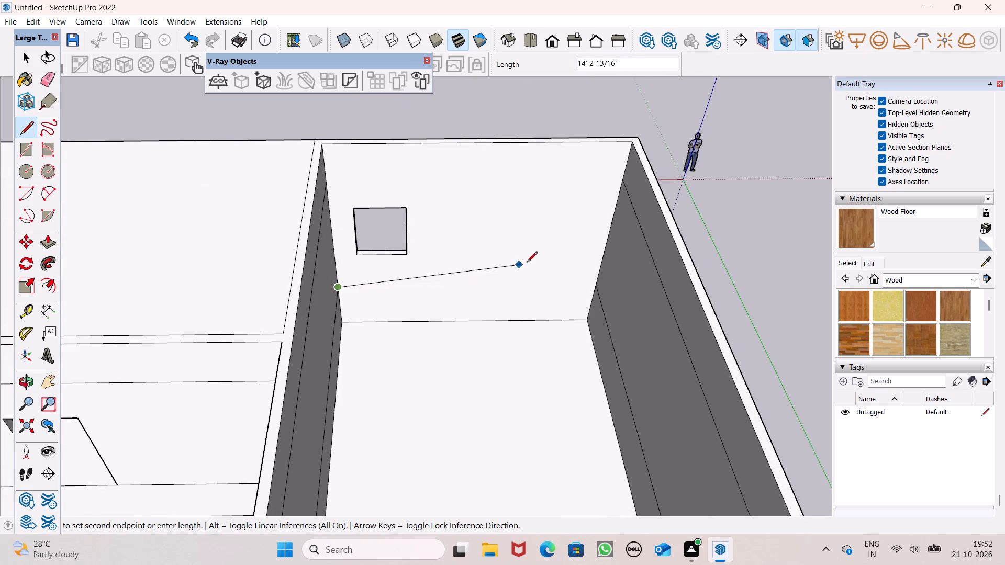
click(598, 289)
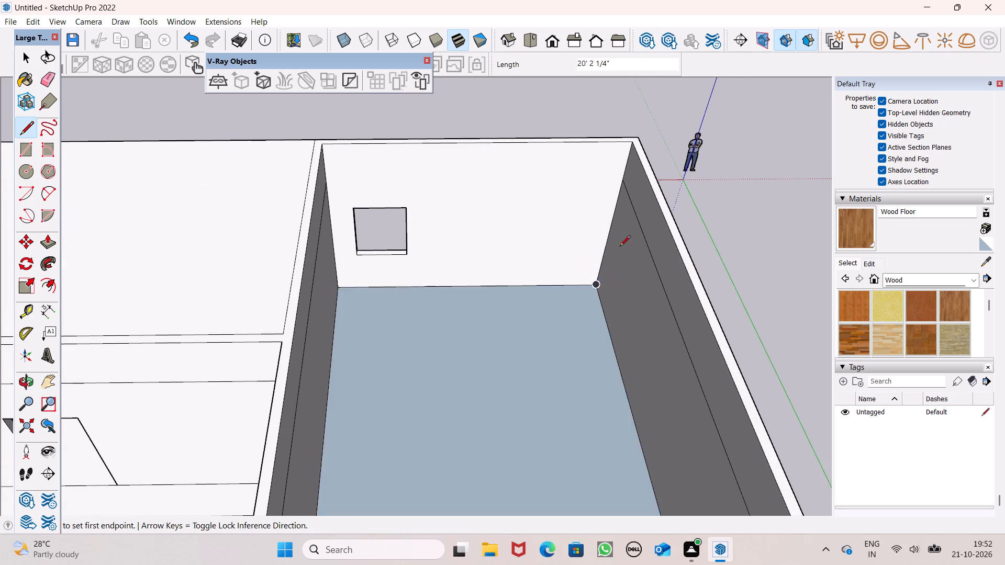
Push/Pull the new floor face inside the open-topped wing down 5", keeping the original face as a new starting face.
scroll(632, 242, down, 4)
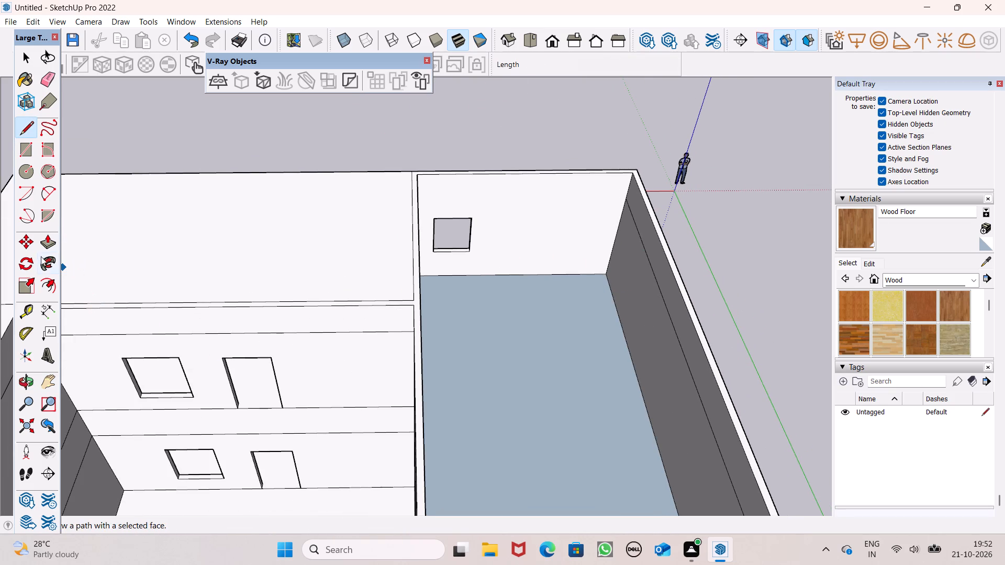
click(43, 238)
drag(566, 381, 565, 389)
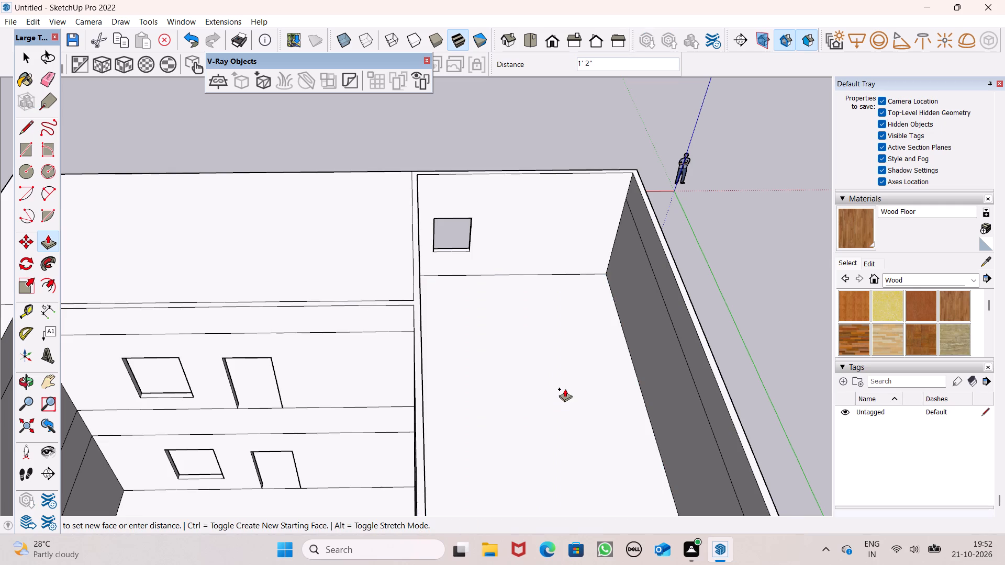
drag(565, 389, 565, 389)
key(5)
key(shift+quotedbl)
key(Return)
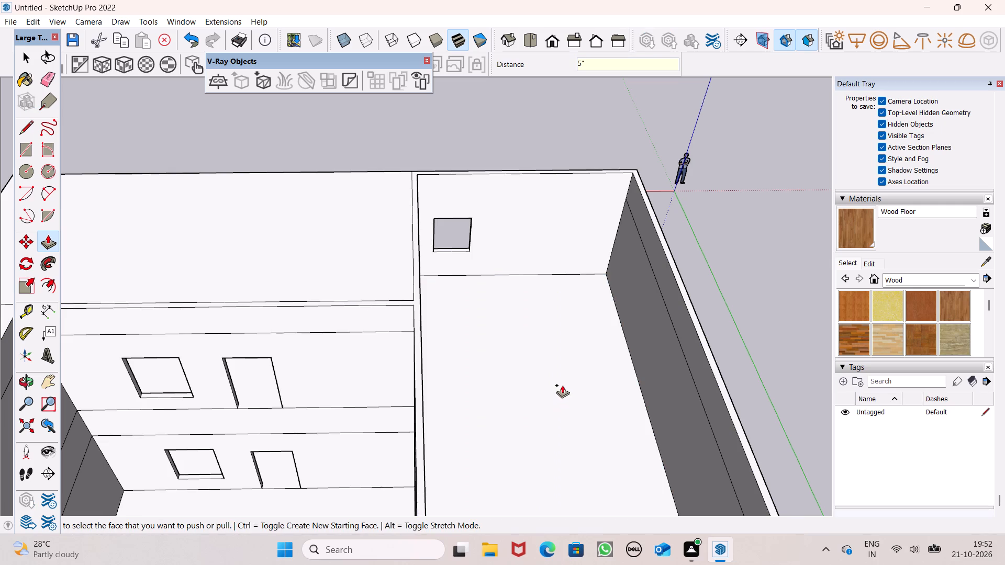
scroll(562, 385, down, 4)
middle_drag(502, 395, 873, 317)
key(space)
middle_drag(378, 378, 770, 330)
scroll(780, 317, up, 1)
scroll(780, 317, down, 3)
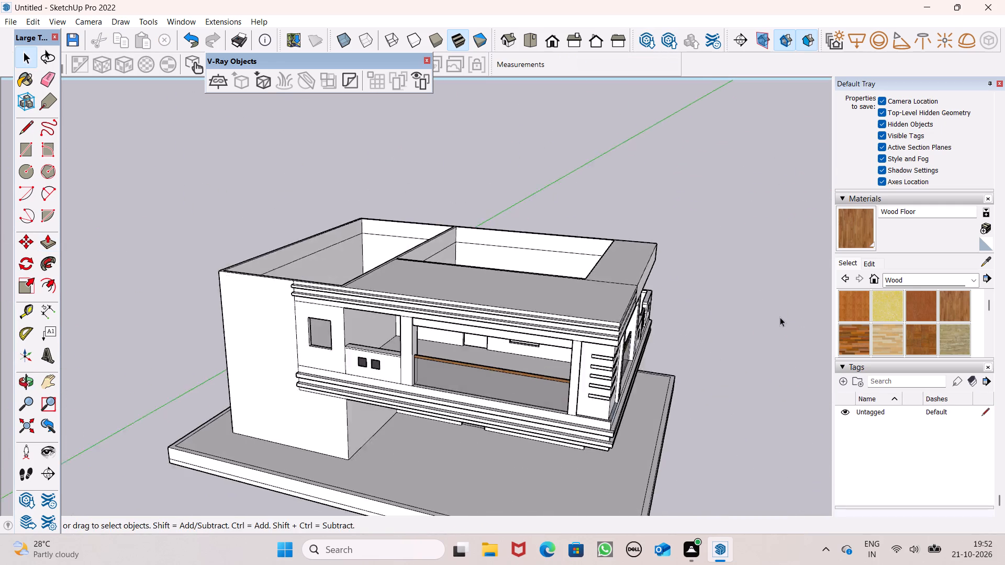
Push/Pull the connected top face of the house's open-topped walls and side roof strip up 10'.
scroll(780, 317, down, 3)
middle_drag(678, 336, 791, 315)
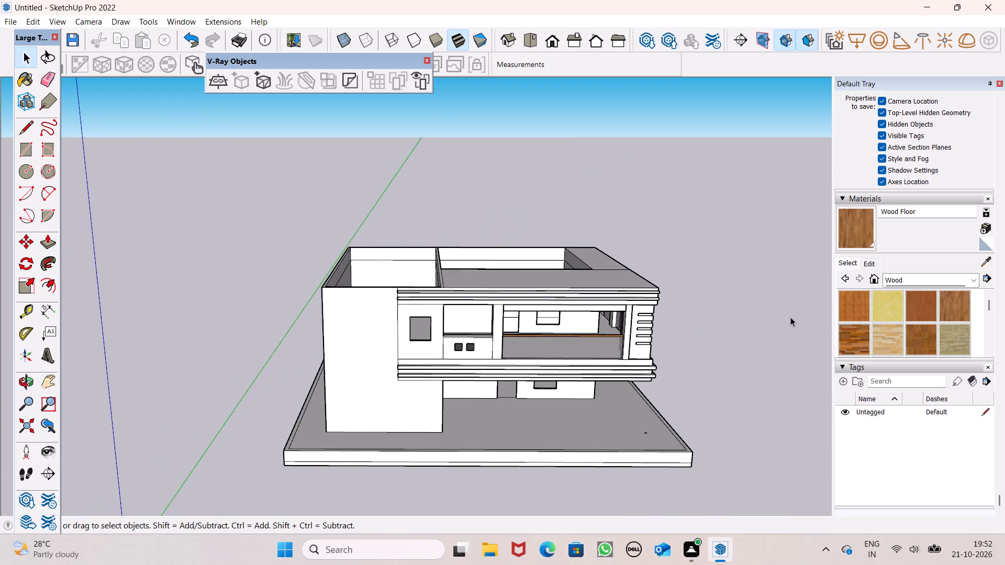
scroll(790, 317, down, 2)
middle_drag(790, 318, 776, 353)
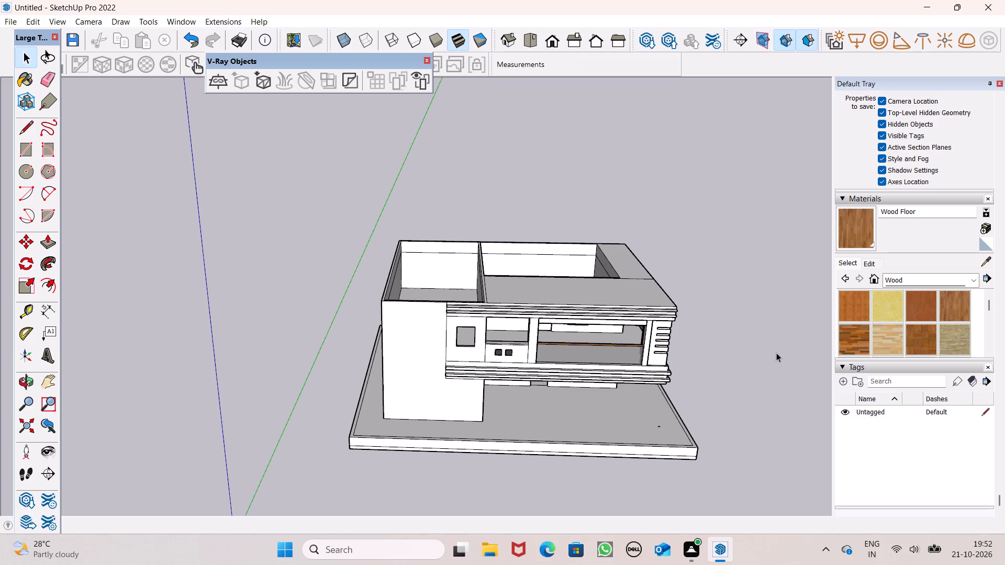
middle_drag(702, 341, 689, 427)
scroll(566, 340, up, 5)
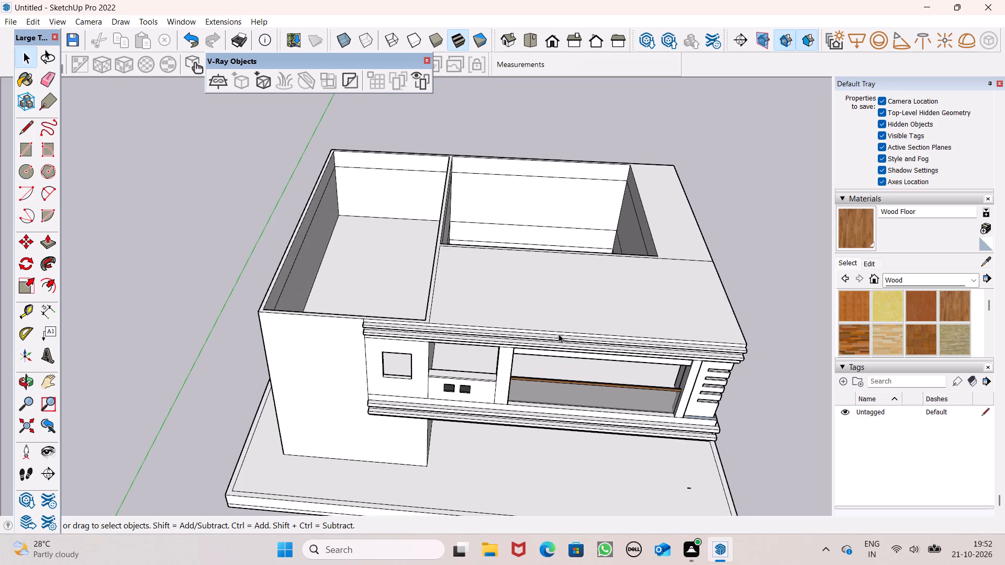
middle_drag(489, 400, 495, 483)
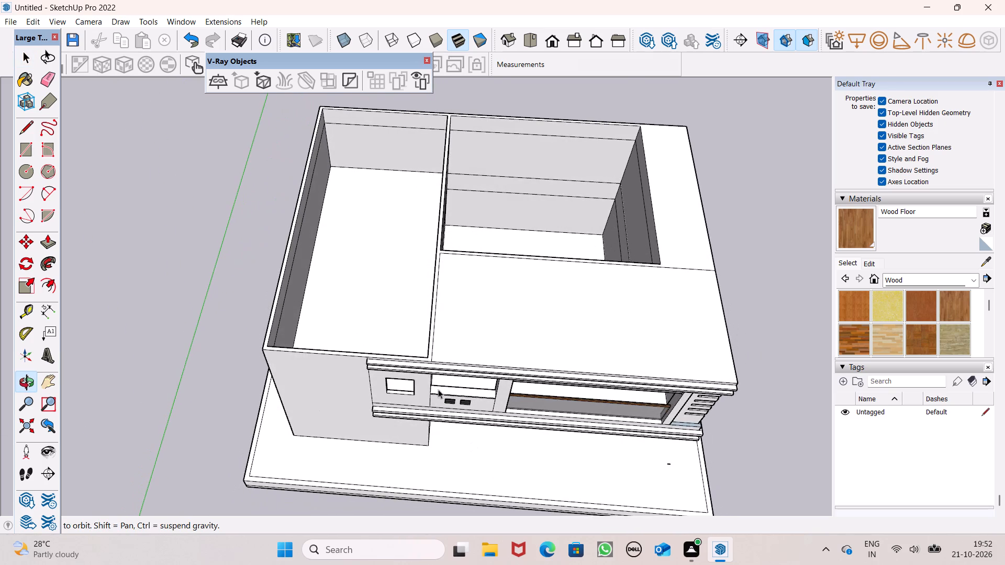
scroll(434, 359, up, 5)
scroll(477, 346, down, 3)
middle_drag(482, 335, 494, 319)
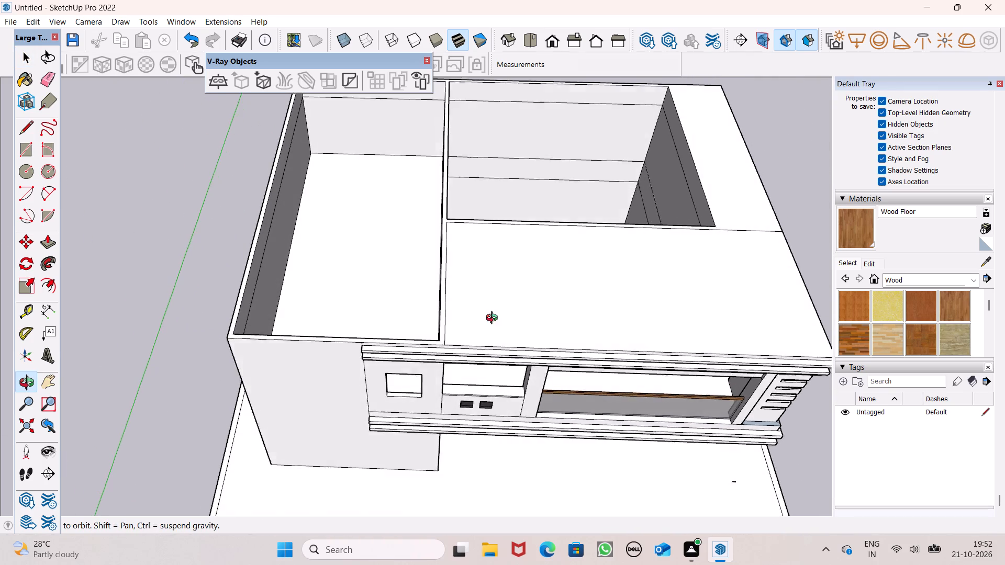
middle_drag(494, 319, 487, 341)
scroll(409, 343, down, 3)
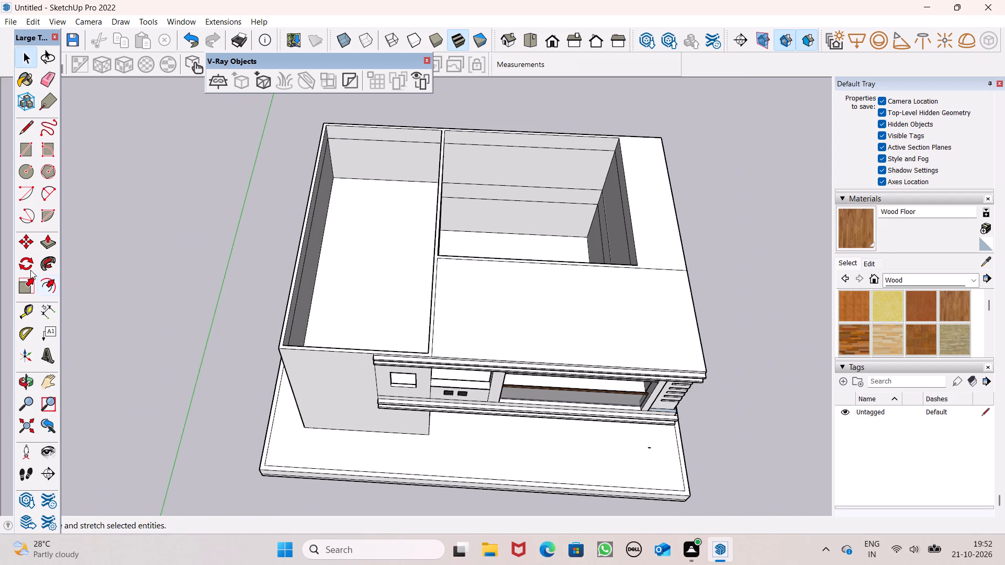
click(45, 238)
scroll(427, 261, down, 3)
scroll(360, 278, up, 2)
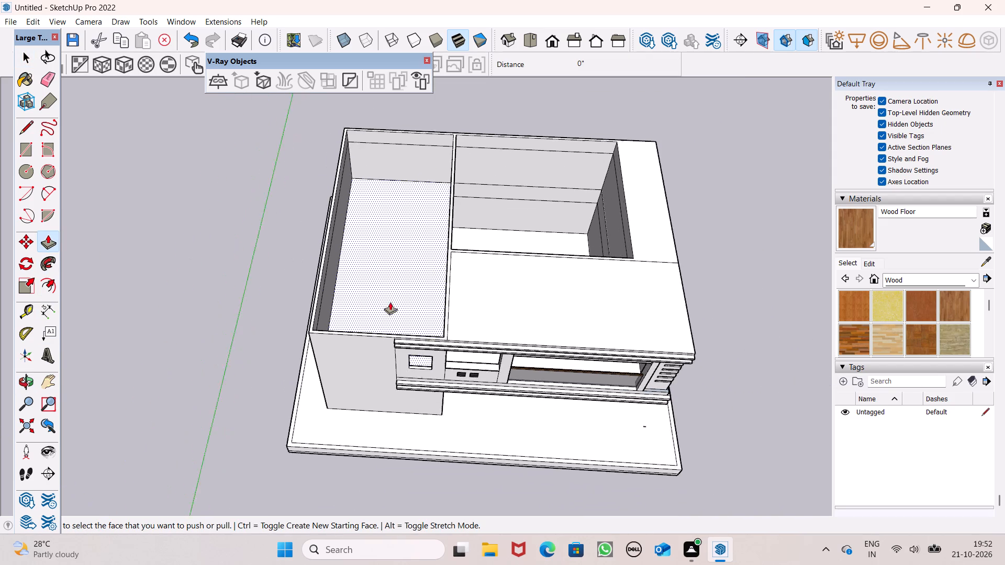
scroll(390, 302, up, 2)
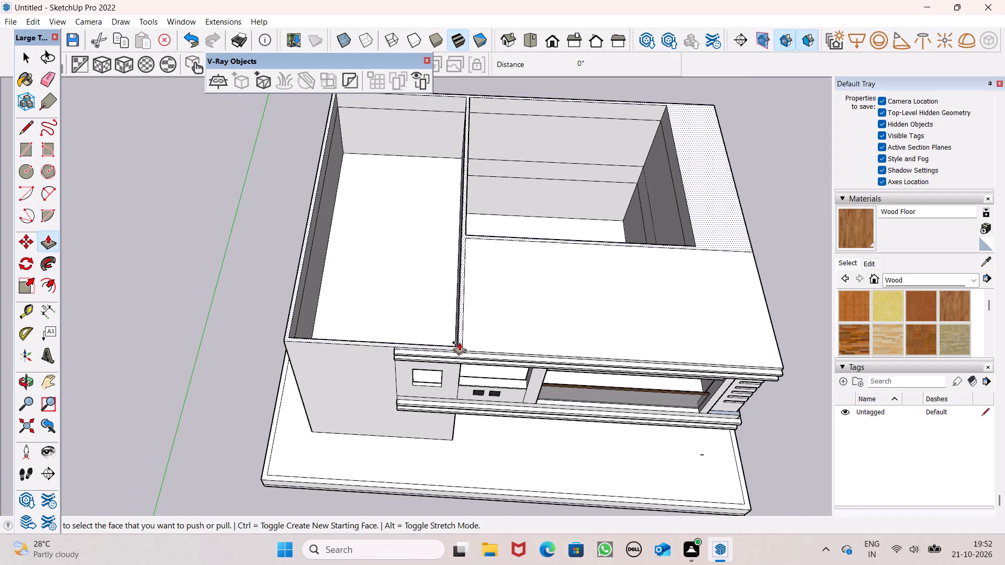
drag(459, 342, 471, 275)
key(1)
text(0')
key(Return)
Draw short lines across the wall tops where the wider open room's two side walls meet the dividing wall, one about 6" long.
scroll(467, 274, down, 3)
middle_drag(495, 303, 507, 127)
middle_drag(501, 130, 424, 151)
scroll(439, 164, down, 4)
middle_drag(680, 239, 338, 321)
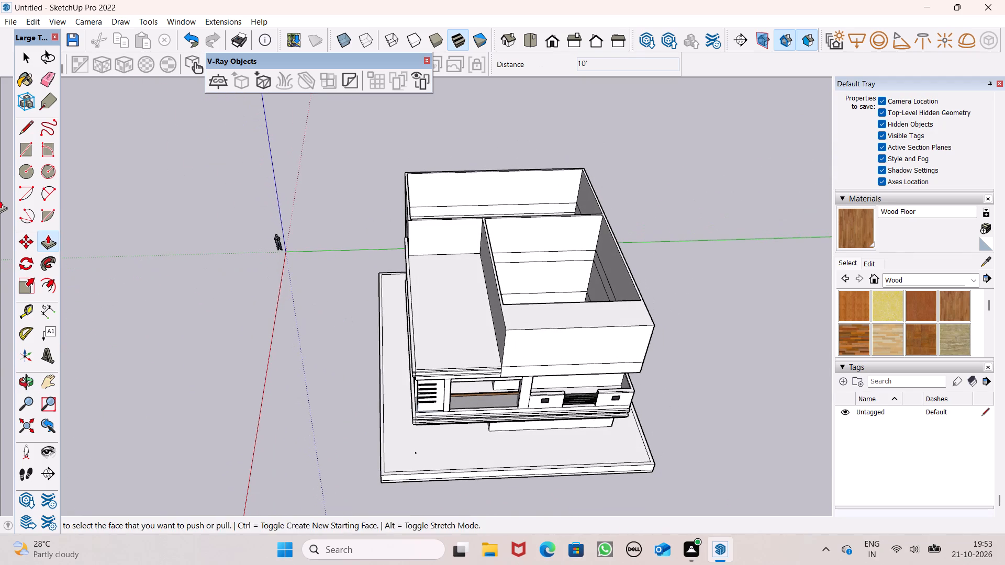
click(24, 127)
scroll(400, 209, up, 6)
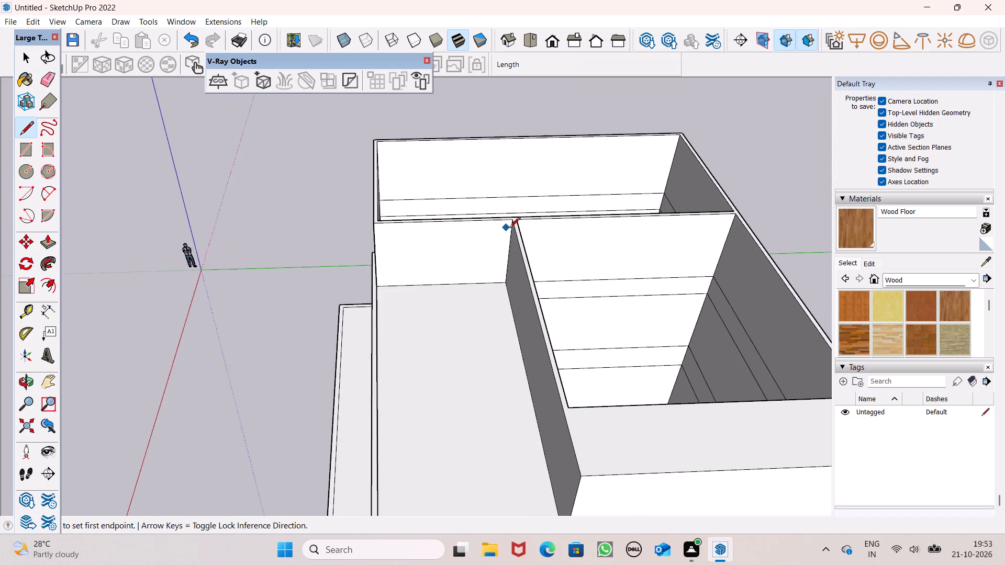
scroll(513, 229, up, 7)
click(505, 210)
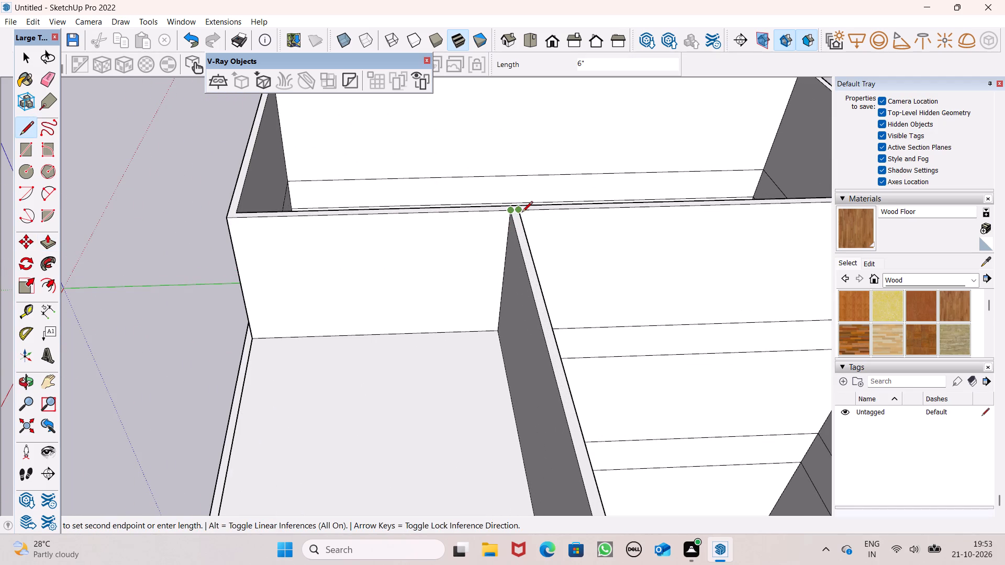
click(522, 213)
scroll(264, 192, down, 7)
scroll(658, 223, up, 6)
scroll(537, 196, up, 6)
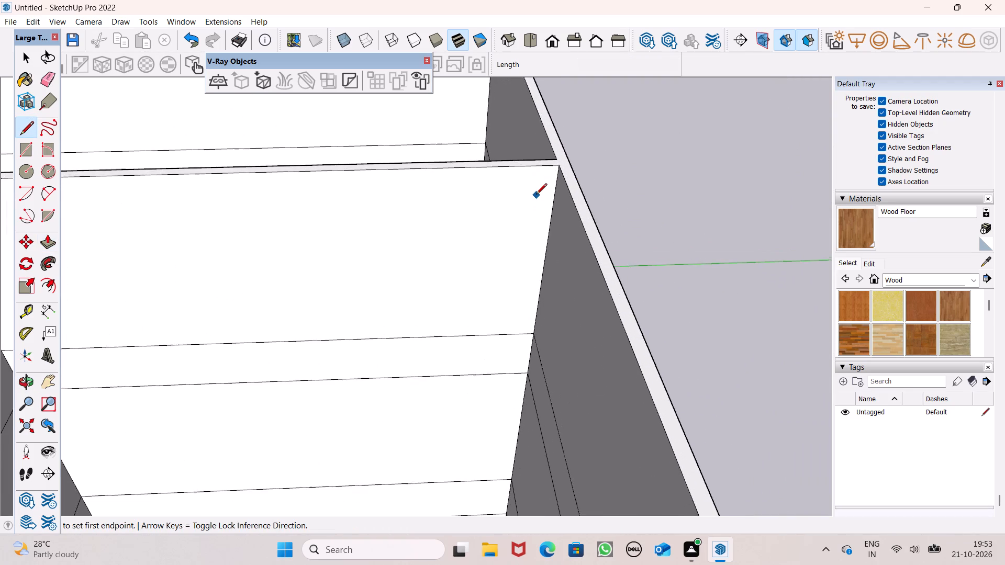
scroll(521, 177, up, 5)
click(587, 149)
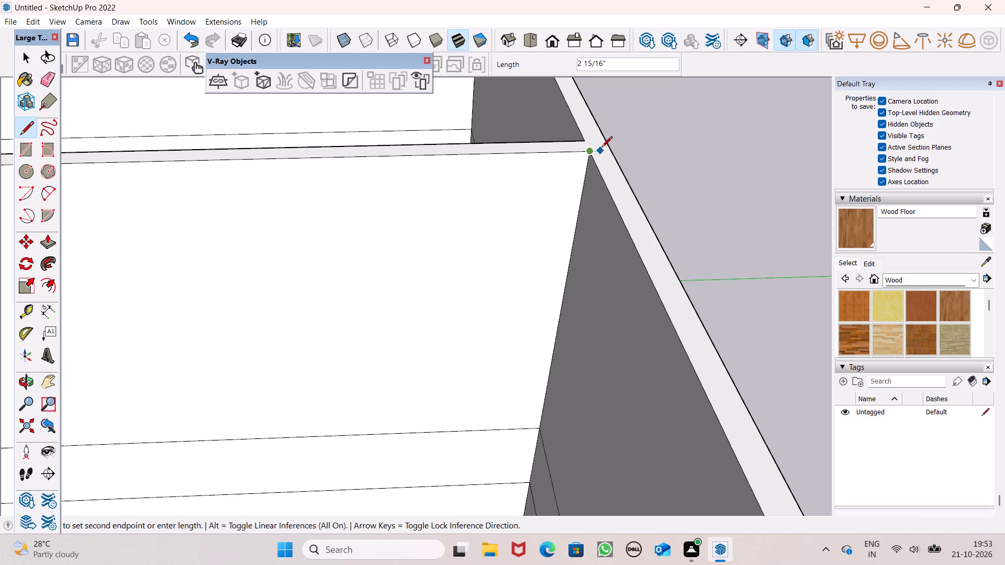
click(609, 148)
scroll(733, 129, down, 12)
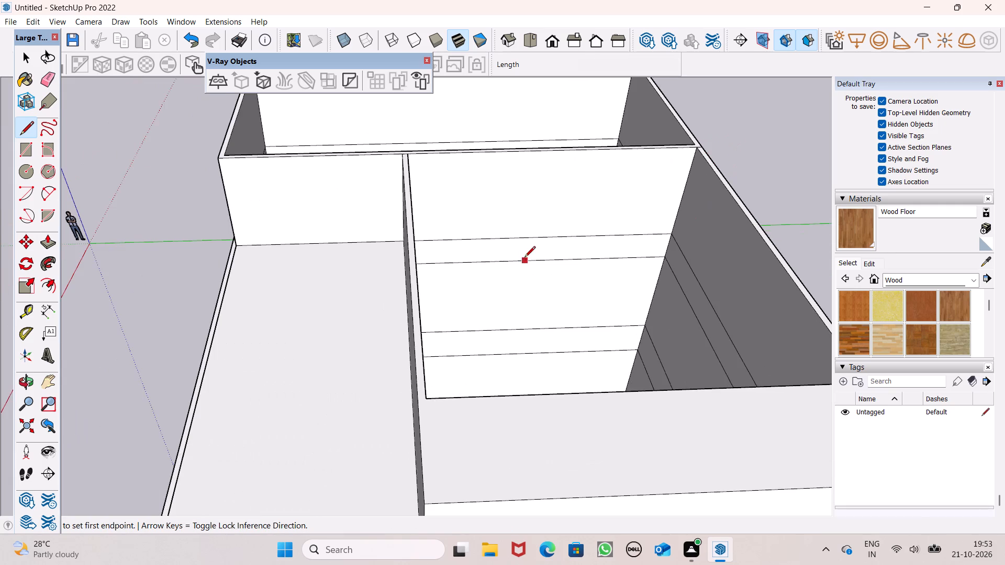
Push/Pull the separated wall-top face around the wider open room down 6'.
middle_drag(534, 258, 667, 208)
key(space)
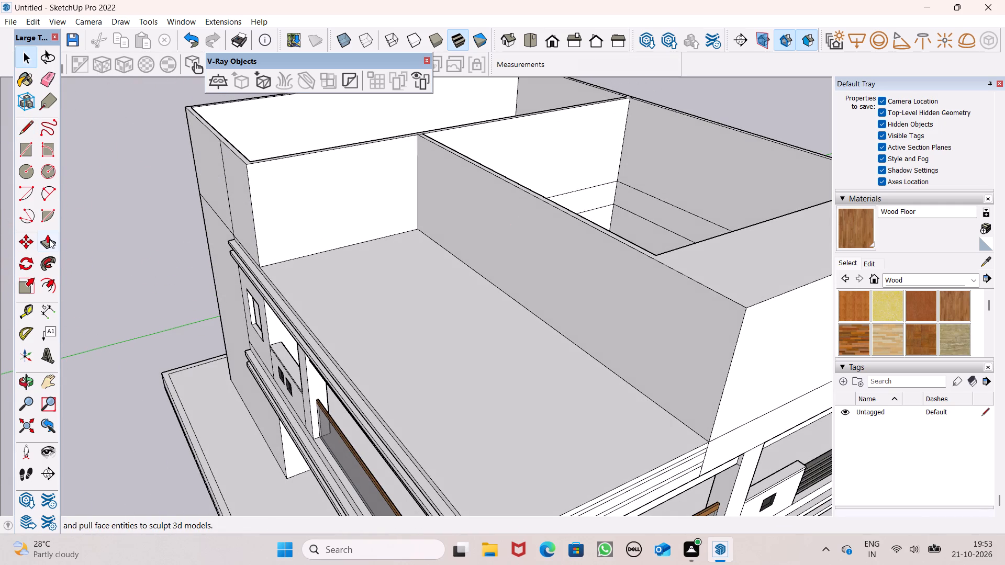
click(49, 239)
middle_drag(439, 201, 488, 275)
scroll(505, 200, up, 6)
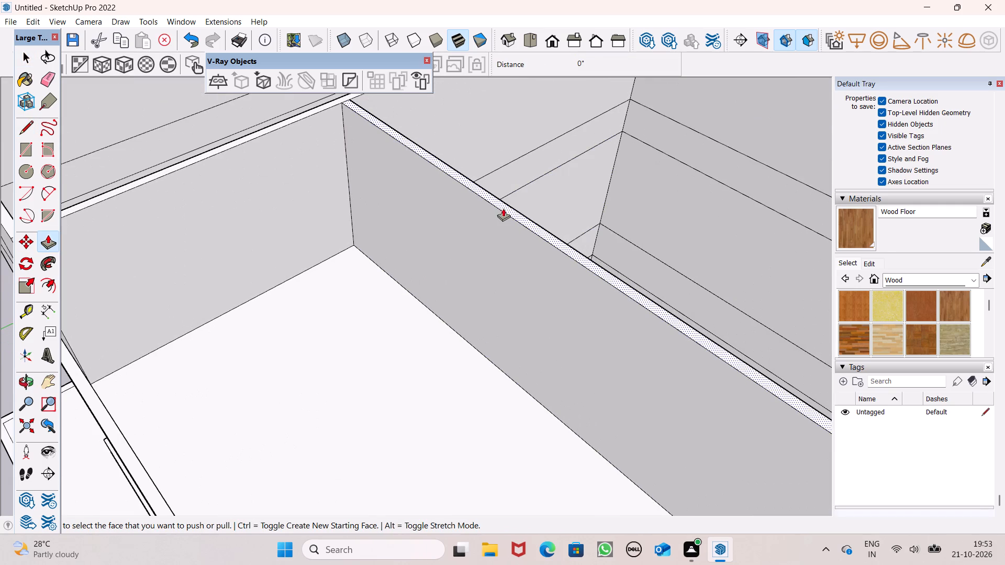
drag(504, 206, 498, 261)
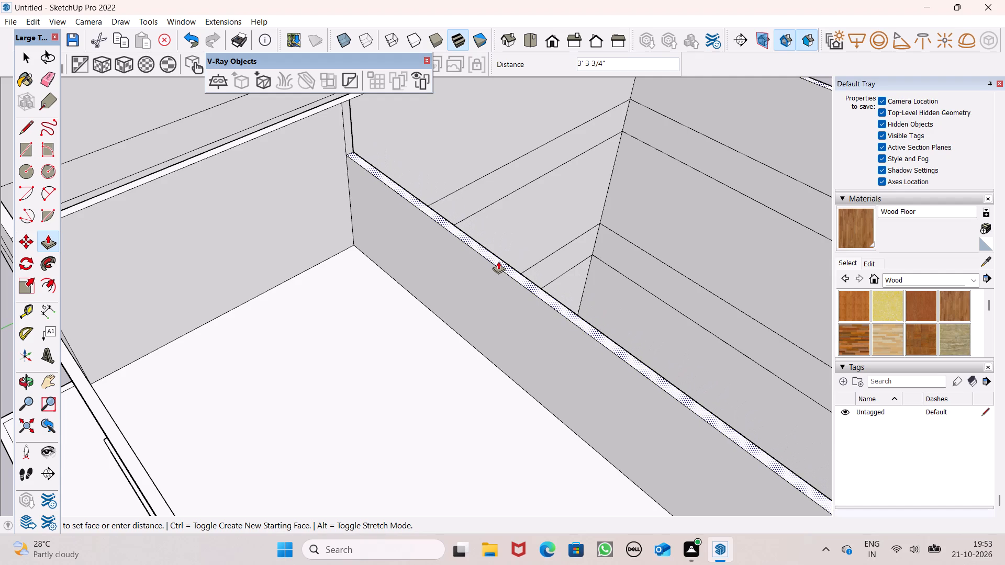
drag(498, 261, 499, 260)
key(6)
key(apostrophe)
key(Return)
Trace short lines over the inner wall's door-sill edge and the upper edge above the openings to form floor and roof faces.
scroll(469, 220, down, 3)
middle_drag(488, 253, 512, 170)
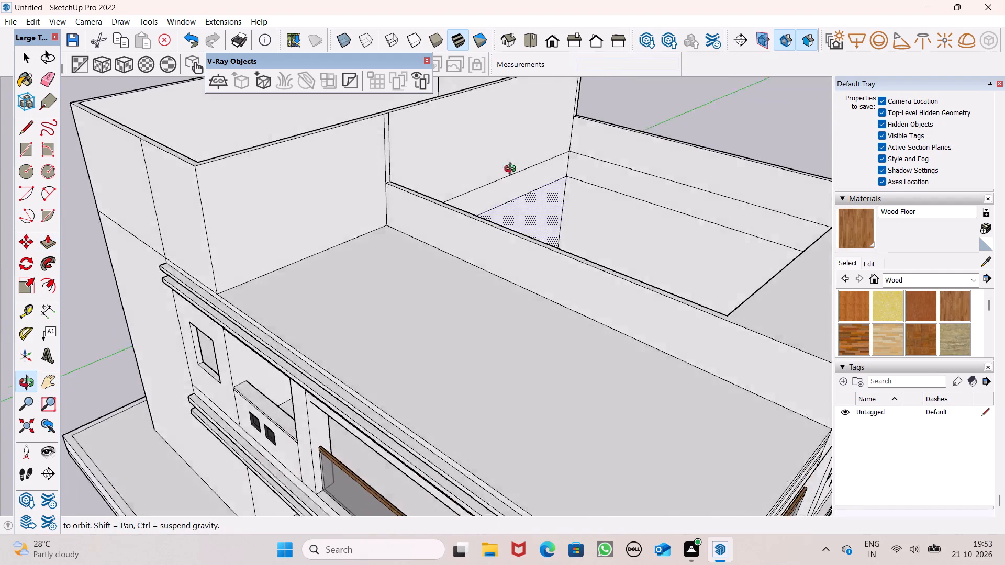
middle_drag(512, 170, 525, 145)
scroll(514, 157, down, 5)
middle_drag(617, 228, 435, 268)
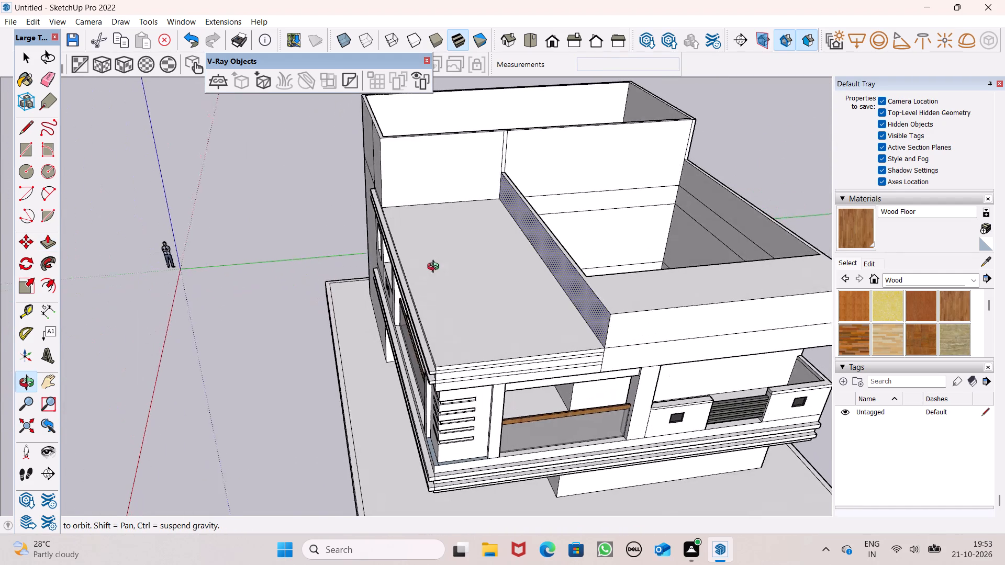
middle_drag(435, 268, 428, 272)
scroll(548, 264, down, 3)
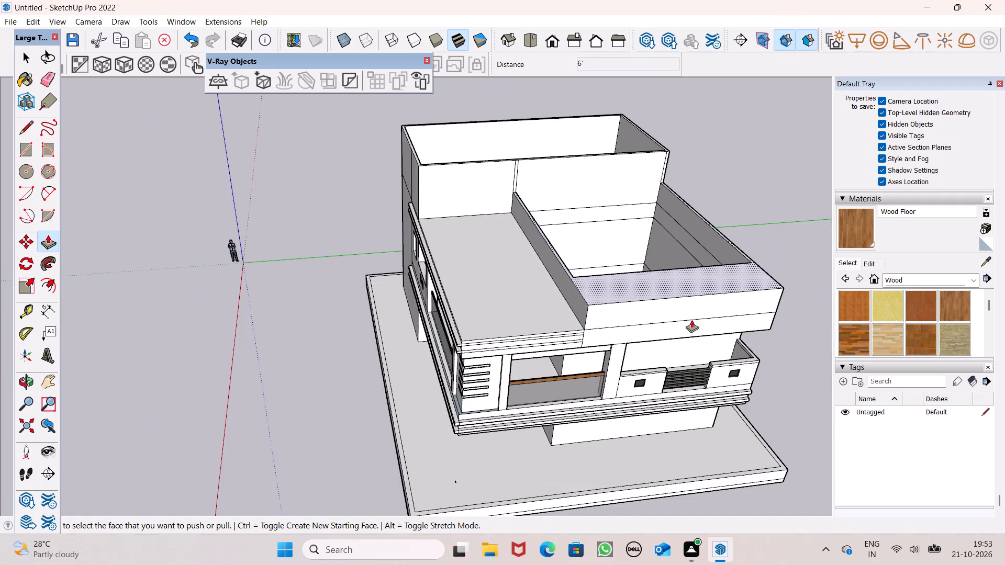
middle_drag(690, 323, 289, 366)
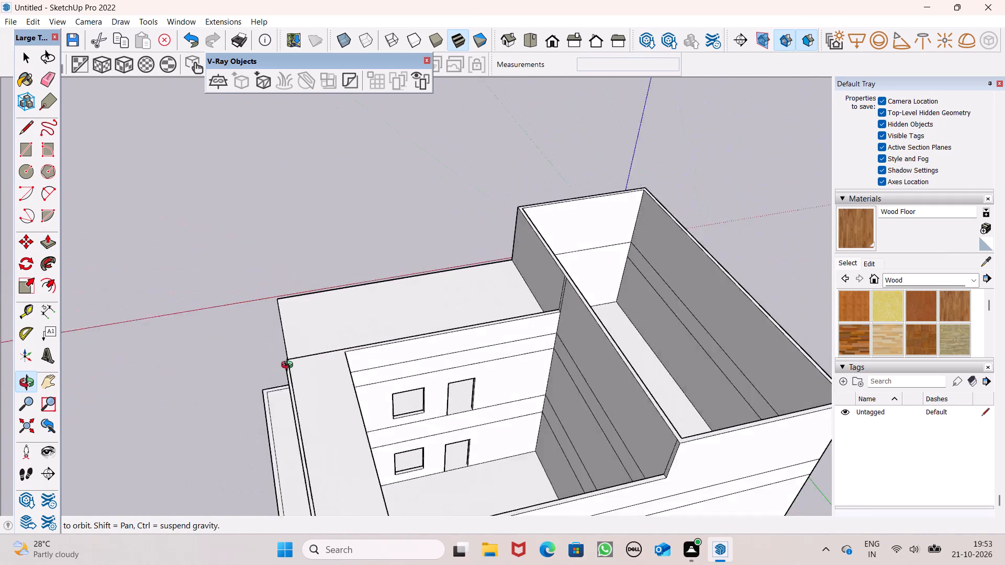
middle_drag(289, 366, 341, 361)
click(31, 122)
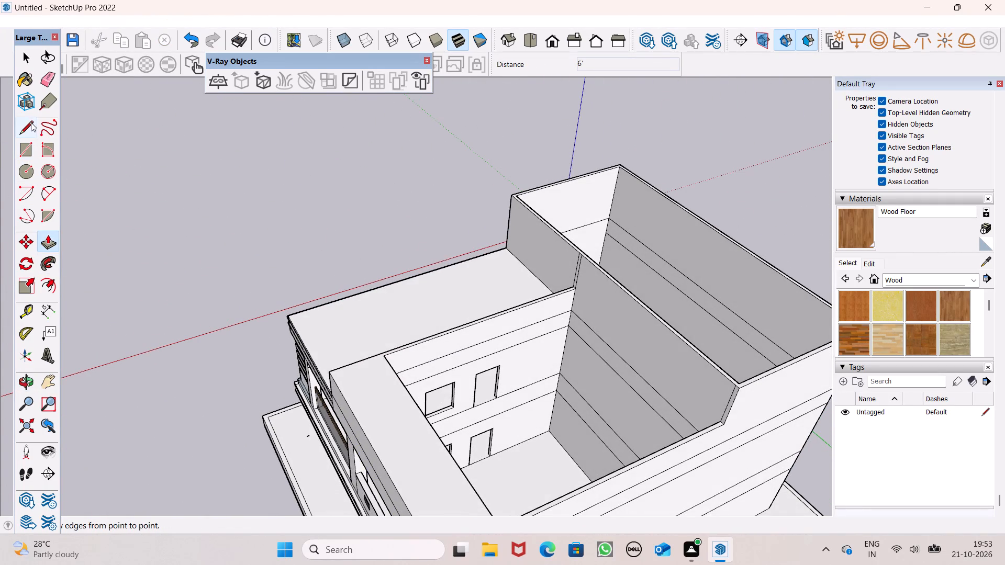
scroll(540, 393, up, 5)
drag(514, 380, 524, 378)
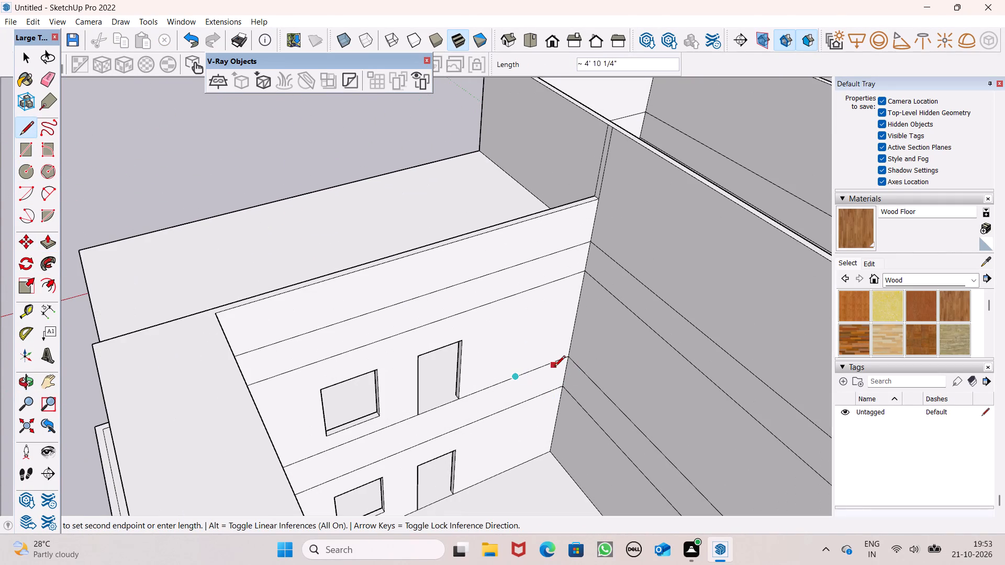
click(553, 366)
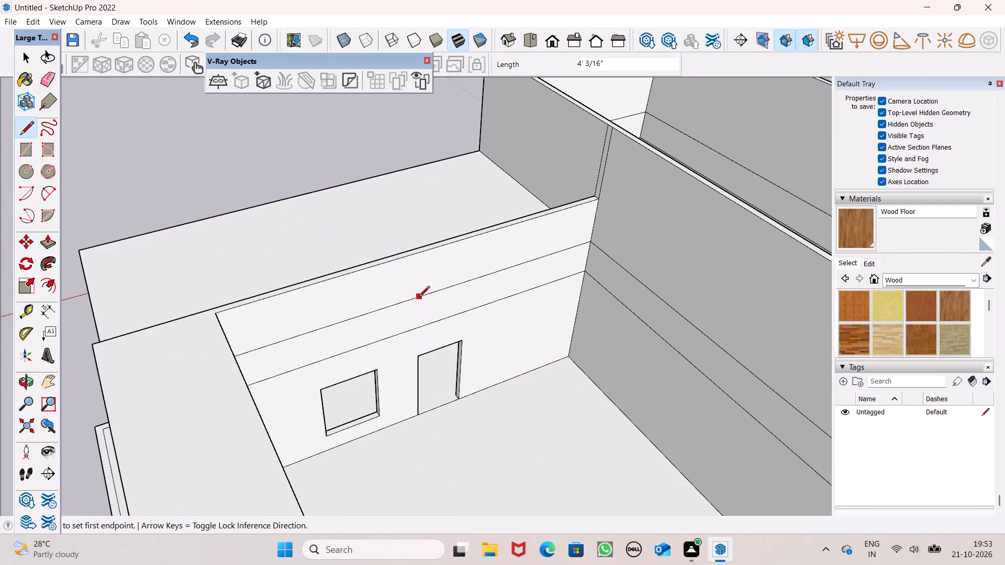
click(418, 295)
click(442, 290)
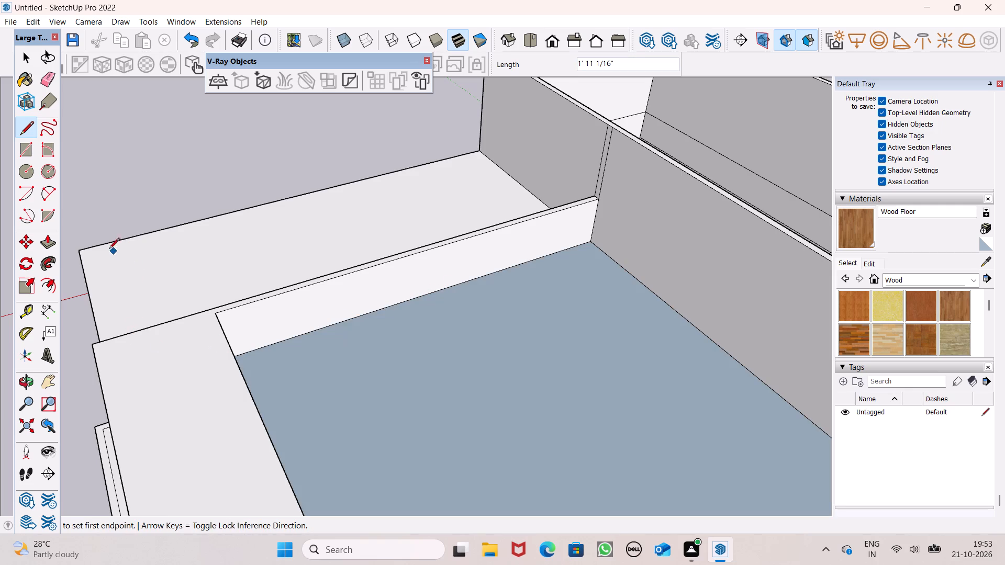
Push/Pull the new roof face inside the wider room 6", keeping the original face as a new starting face.
click(50, 241)
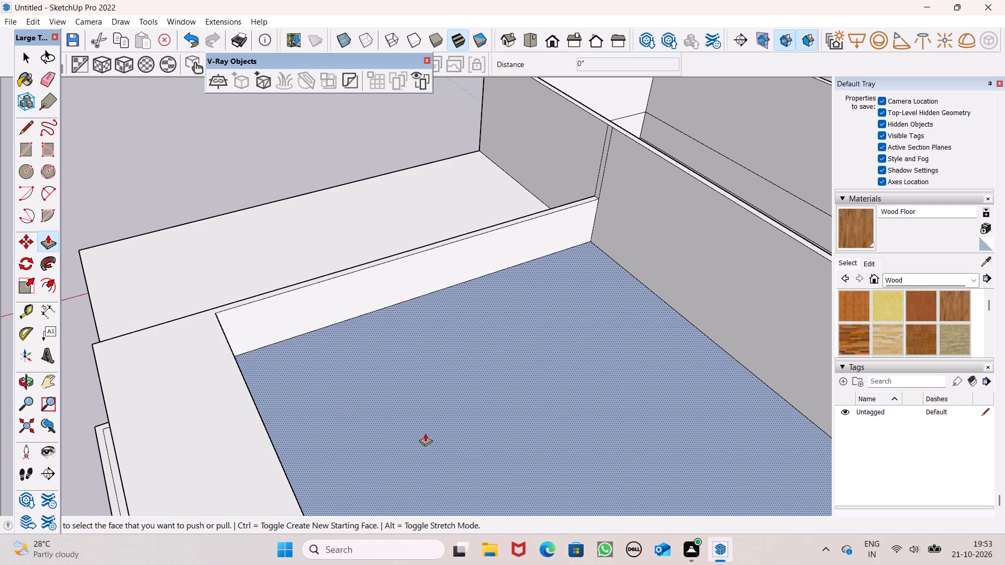
drag(425, 432, 423, 437)
key(6)
key(shift+quotedbl)
key(Return)
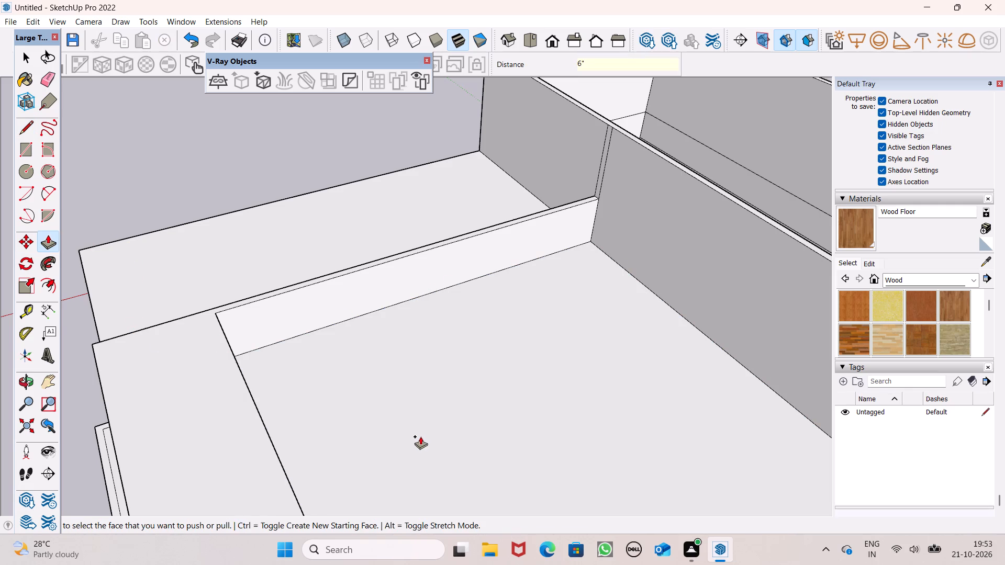
Push/Pull the underside of the new upper-floor face 6" from below, keeping the original face as a new starting face.
scroll(418, 432, down, 5)
middle_drag(539, 428, 1004, 290)
scroll(784, 301, down, 3)
middle_drag(575, 348, 716, 278)
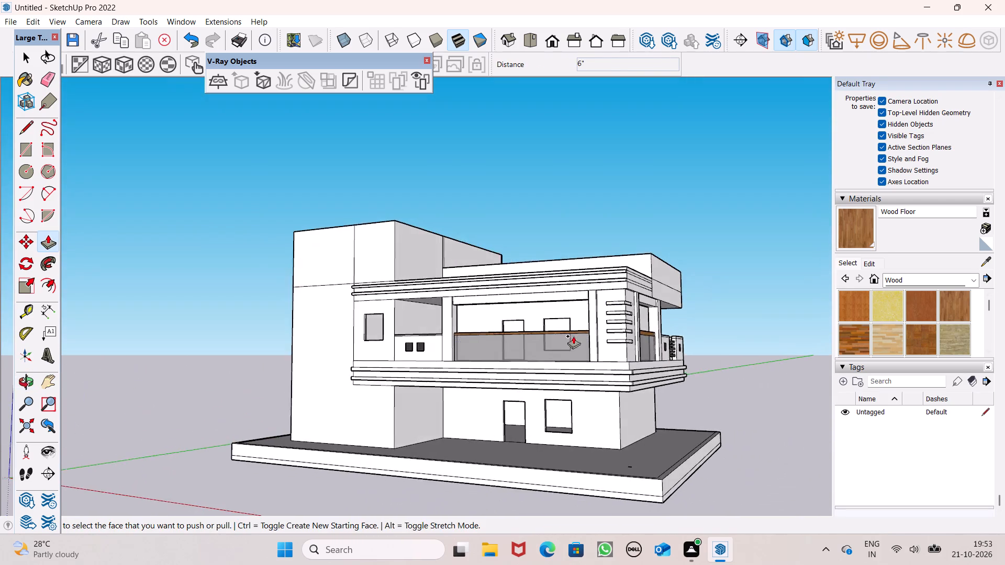
scroll(562, 341, up, 6)
middle_drag(485, 338, 615, 268)
scroll(498, 483, up, 4)
scroll(500, 387, down, 5)
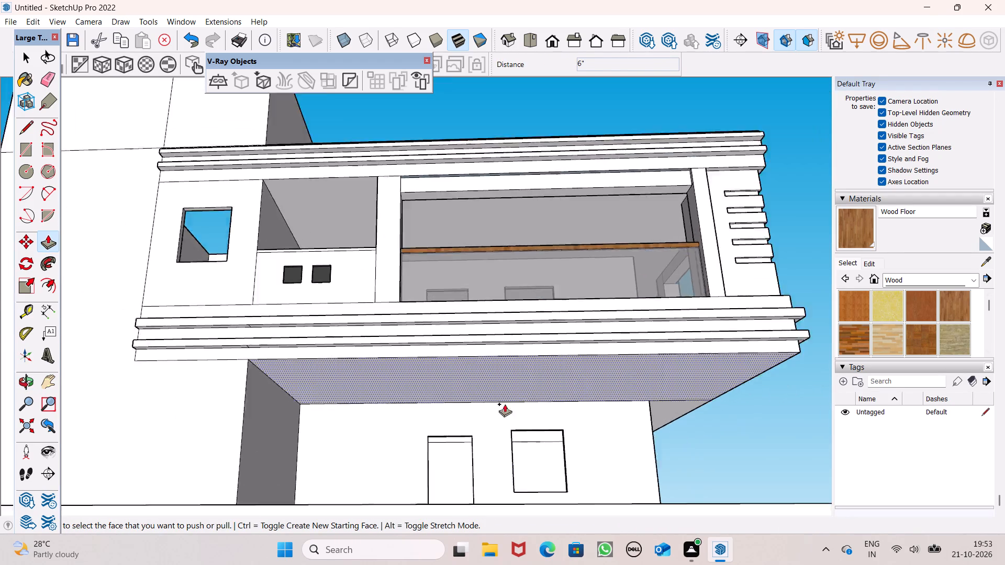
middle_drag(513, 454, 518, 432)
scroll(434, 443, up, 14)
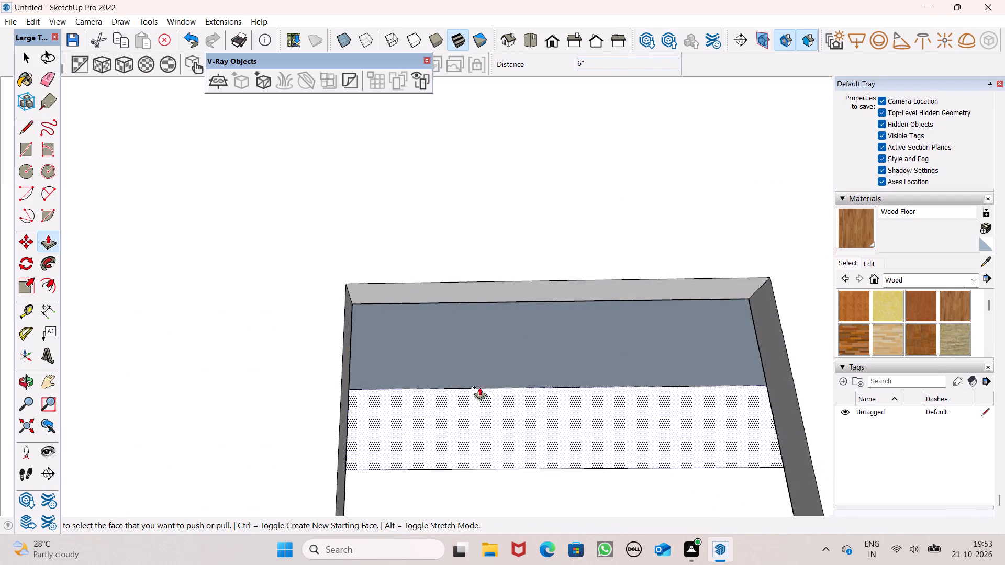
drag(490, 334, 493, 343)
key(6)
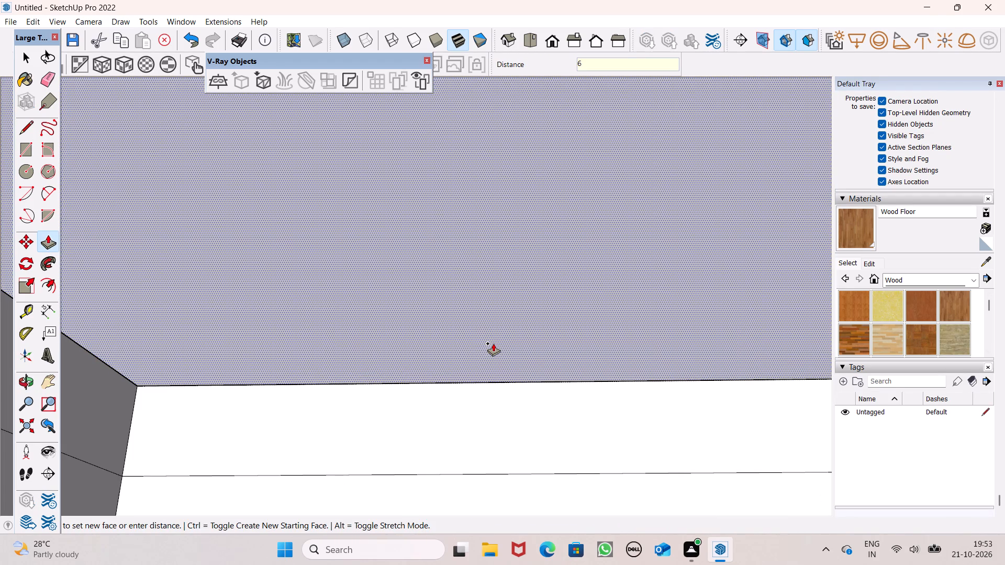
drag(493, 343, 495, 343)
key(shift+quotedbl)
key(Return)
Examine the whole house from the standard front view and from above the front.
scroll(495, 343, down, 7)
key(space)
scroll(497, 343, down, 7)
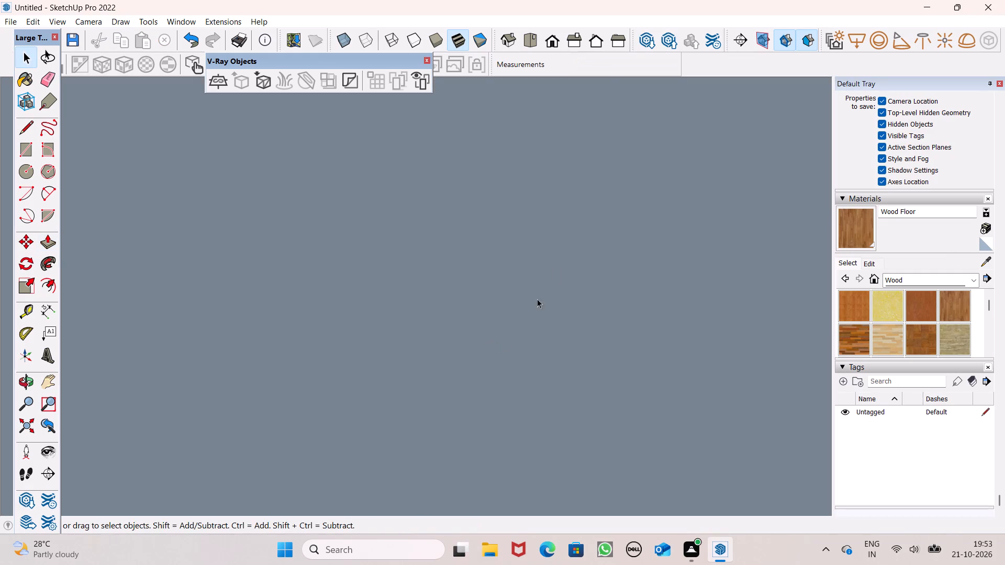
click(557, 39)
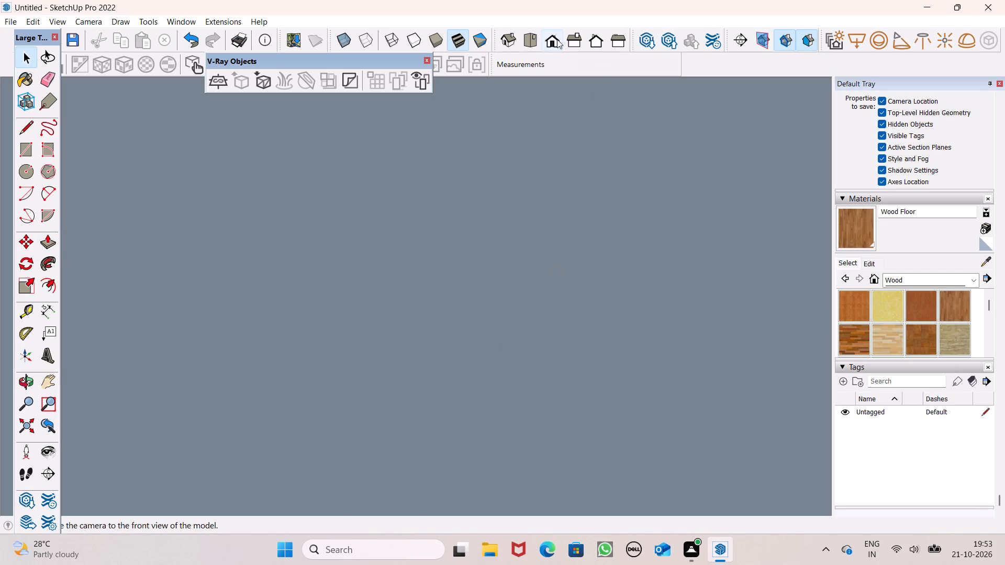
scroll(556, 43, down, 6)
scroll(564, 185, down, 11)
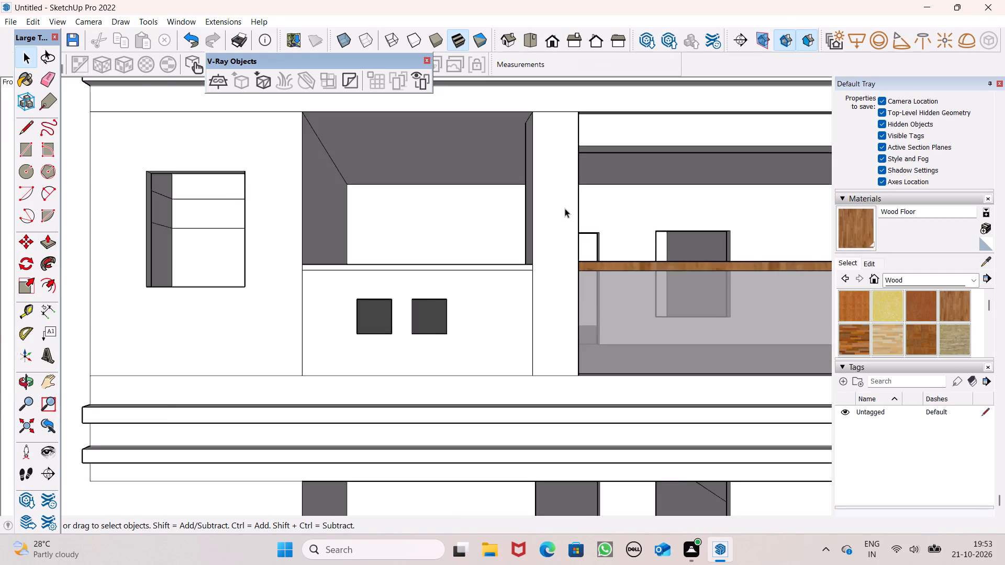
scroll(565, 208, down, 8)
middle_drag(538, 258, 533, 314)
scroll(524, 252, down, 11)
middle_drag(638, 257, 621, 300)
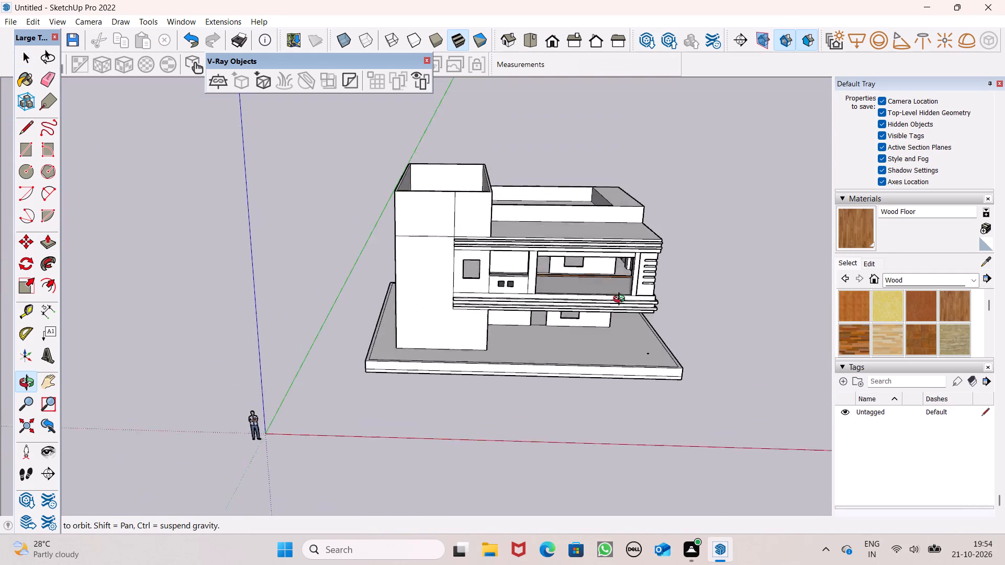
Push/Pull the outer face of the roof parapet facing the front outward about 13' 6" over the front balcony roof.
middle_drag(621, 300, 195, 386)
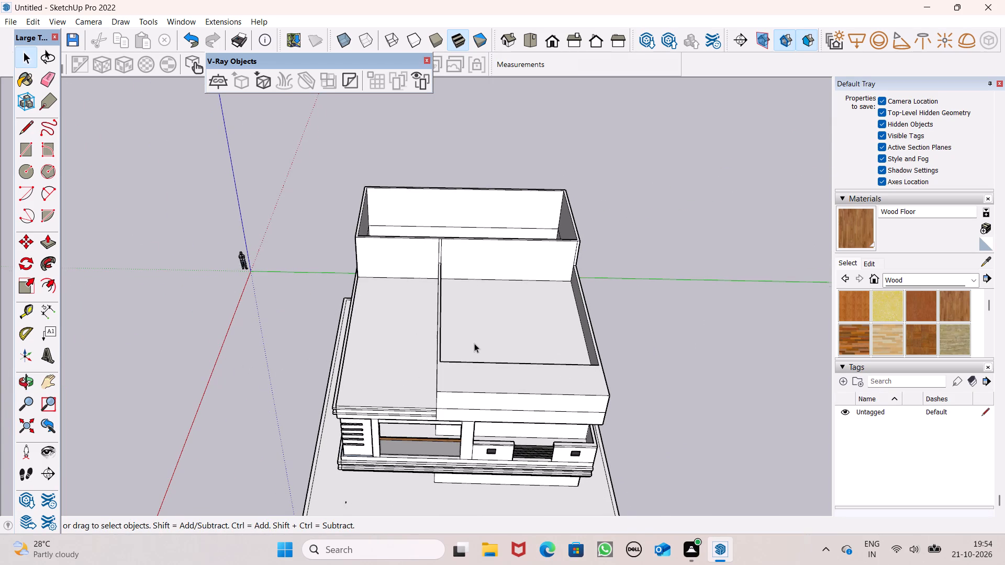
scroll(474, 343, down, 3)
middle_drag(605, 370, 325, 406)
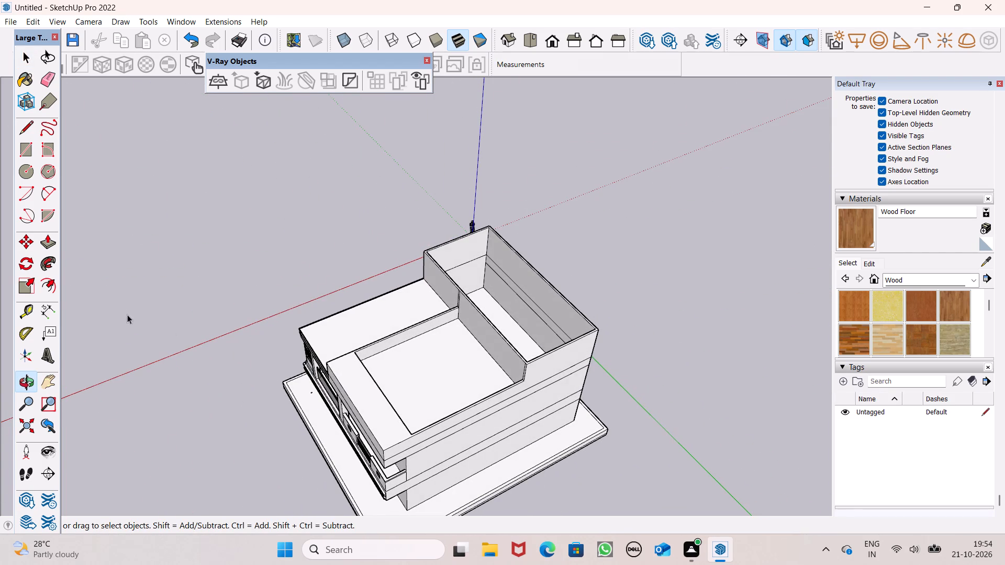
click(42, 248)
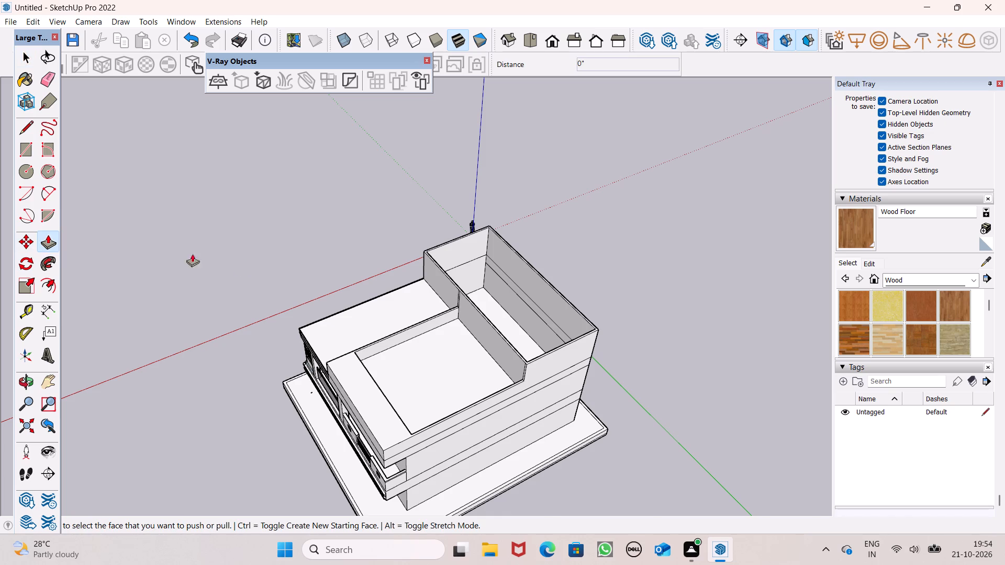
scroll(366, 288, up, 2)
scroll(370, 288, down, 1)
scroll(370, 288, up, 3)
middle_drag(364, 326, 918, 227)
middle_drag(600, 320, 660, 340)
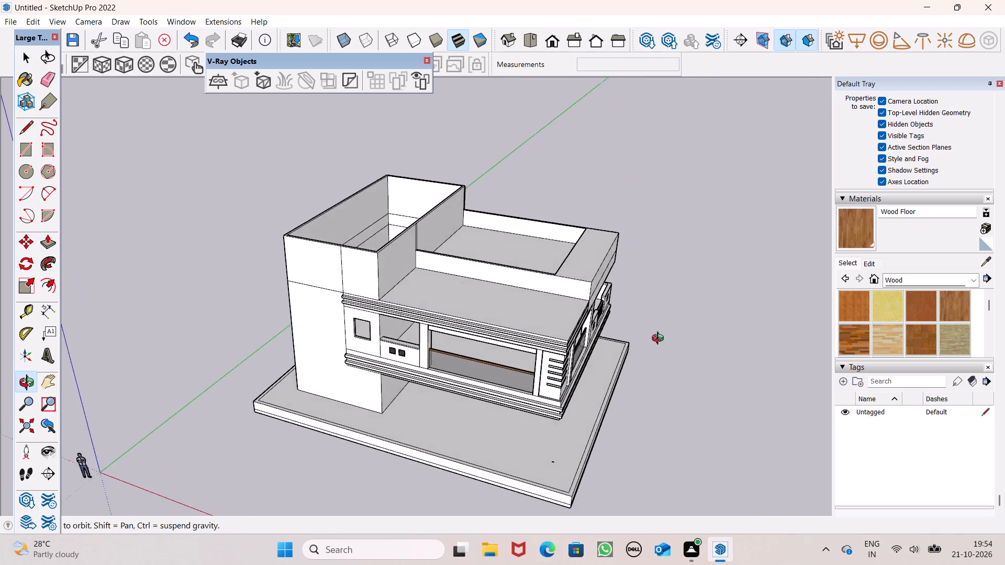
middle_drag(660, 340, 663, 336)
scroll(572, 301, up, 4)
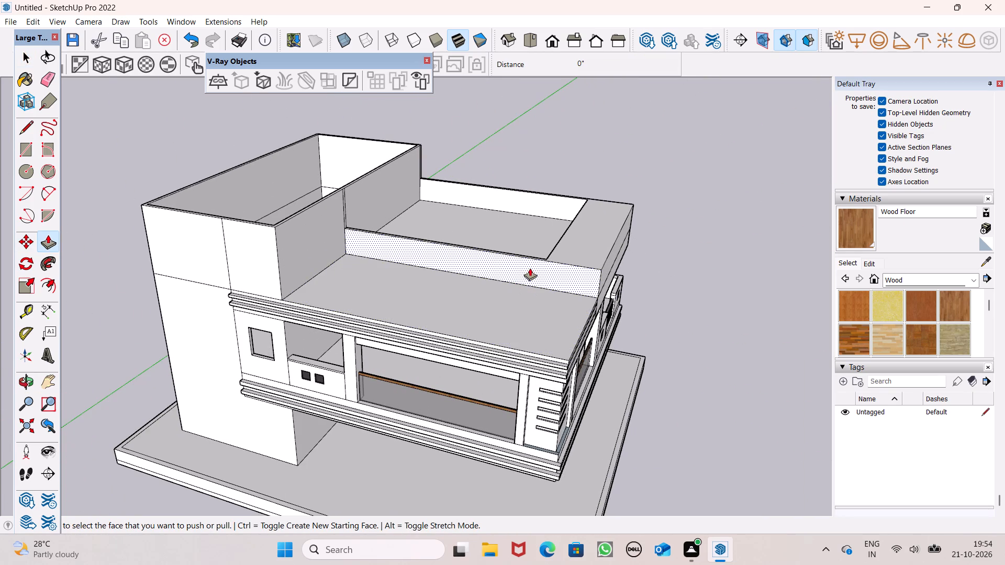
drag(535, 271, 507, 318)
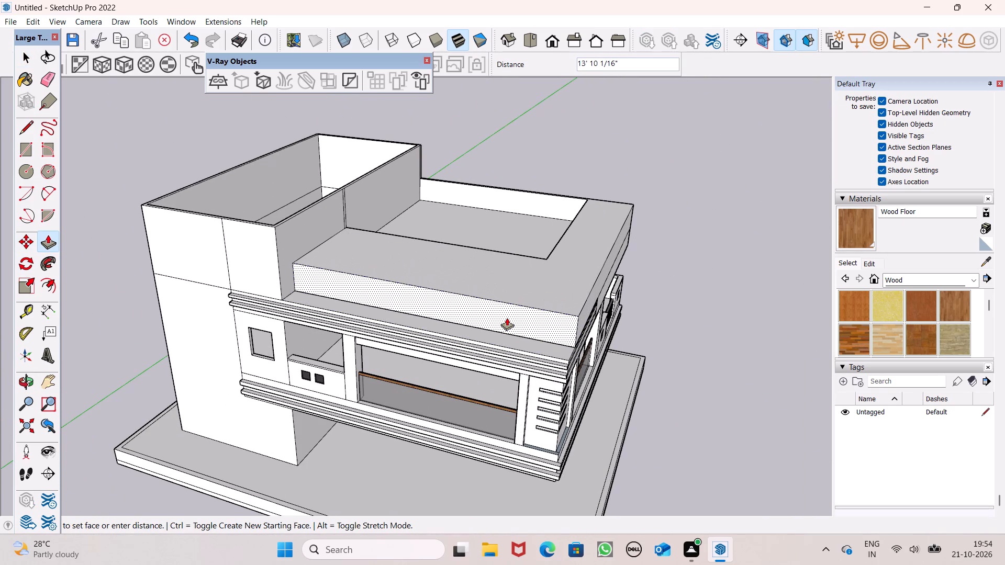
drag(507, 318, 509, 310)
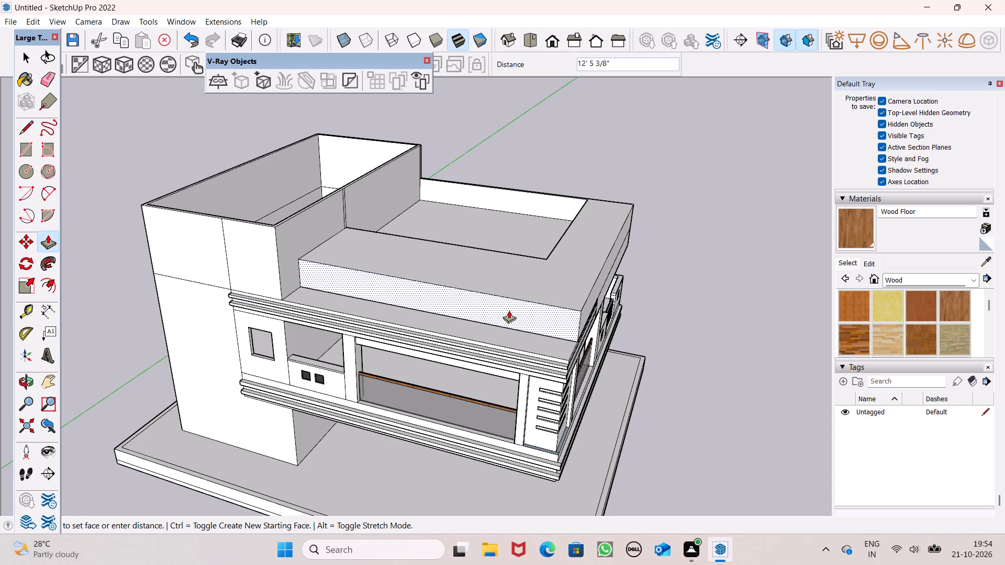
drag(509, 310, 507, 315)
Push/Pull the parapet's outer face above the grille-railing side inward about 2' 2", setting it back from the roof edge.
middle_drag(579, 317, 532, 353)
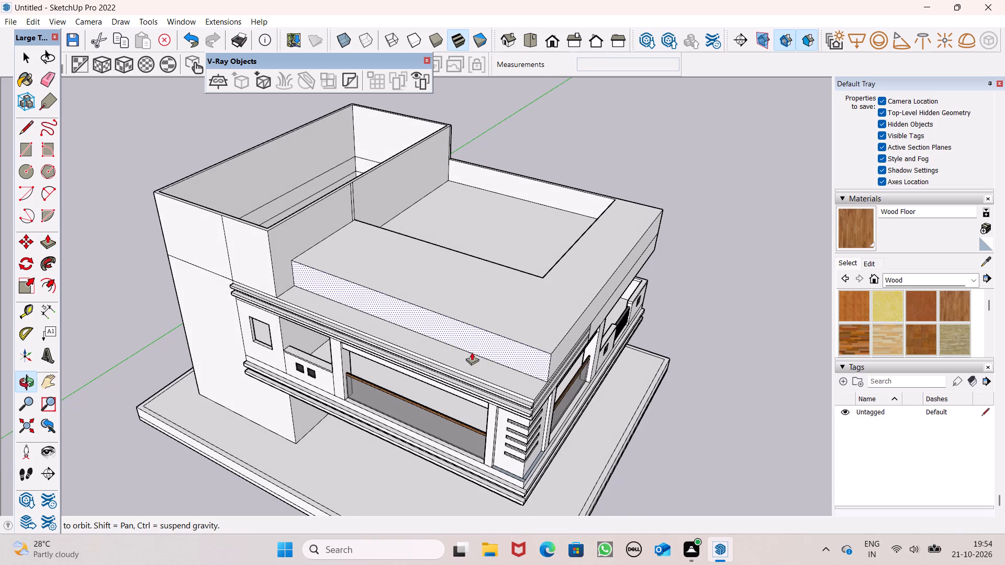
scroll(476, 345, up, 1)
middle_drag(543, 375, 450, 389)
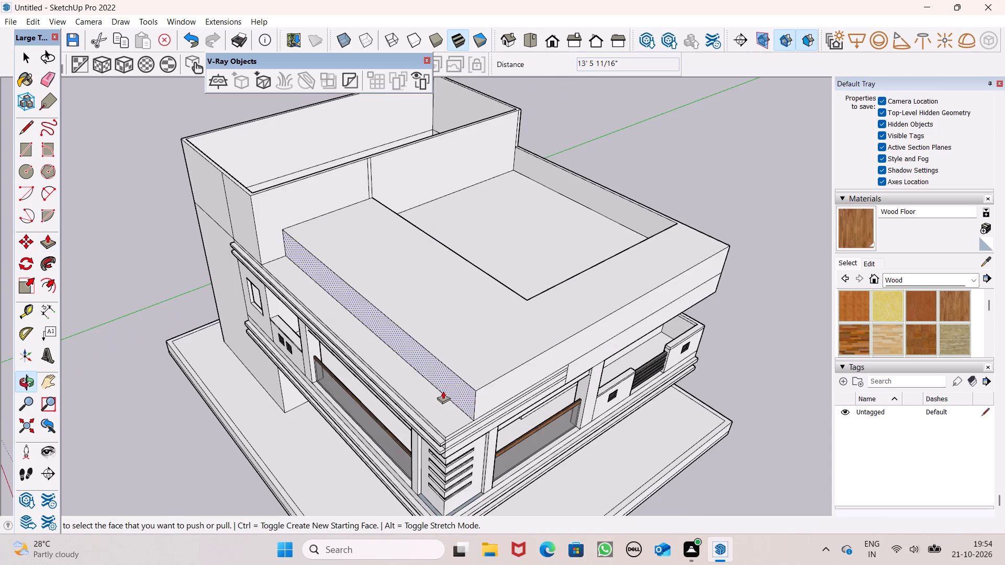
drag(509, 390, 491, 382)
Push/Pull the inner face of the front-facing parapet outward about 13' to enlarge the open roof area.
scroll(602, 336, down, 1)
middle_drag(621, 336, 401, 414)
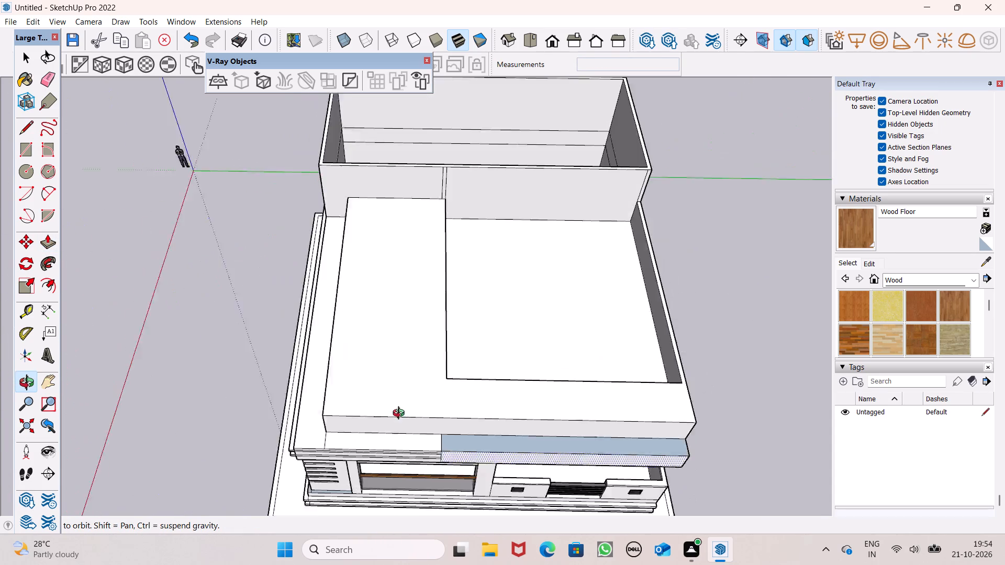
middle_drag(401, 414, 377, 405)
middle_drag(500, 375, 314, 431)
scroll(742, 333, down, 5)
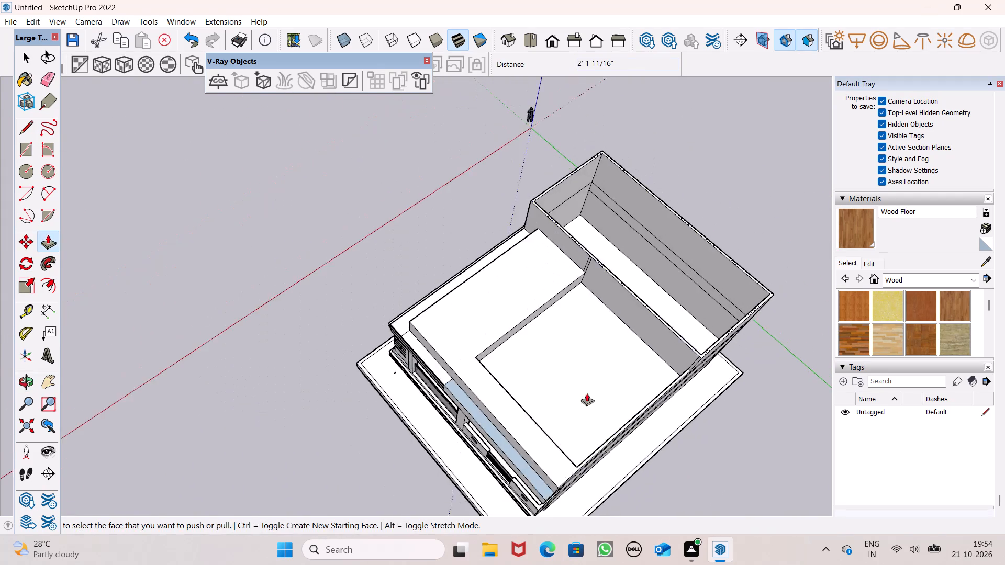
middle_drag(587, 394, 369, 433)
scroll(380, 428, up, 4)
drag(446, 367, 451, 355)
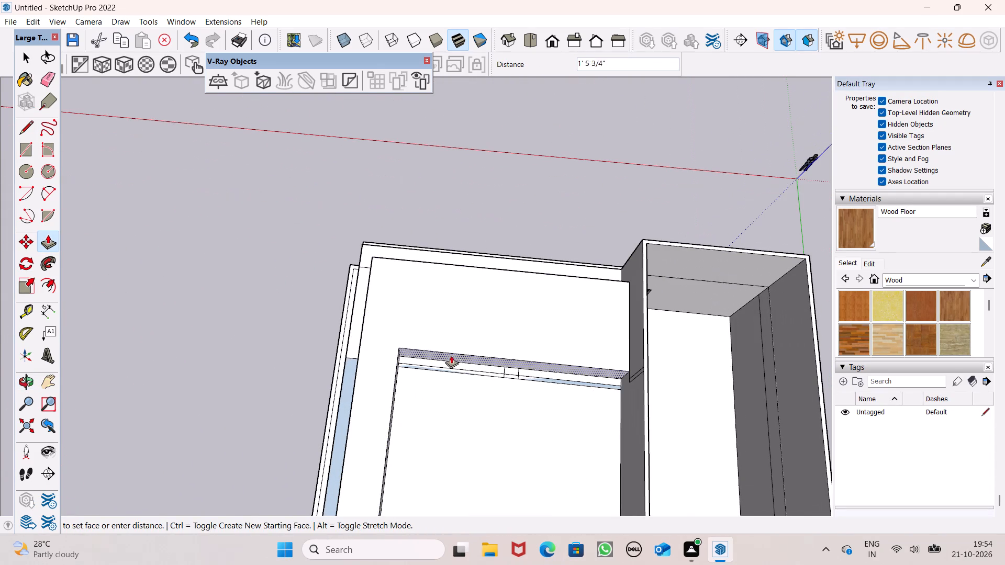
drag(451, 355, 474, 286)
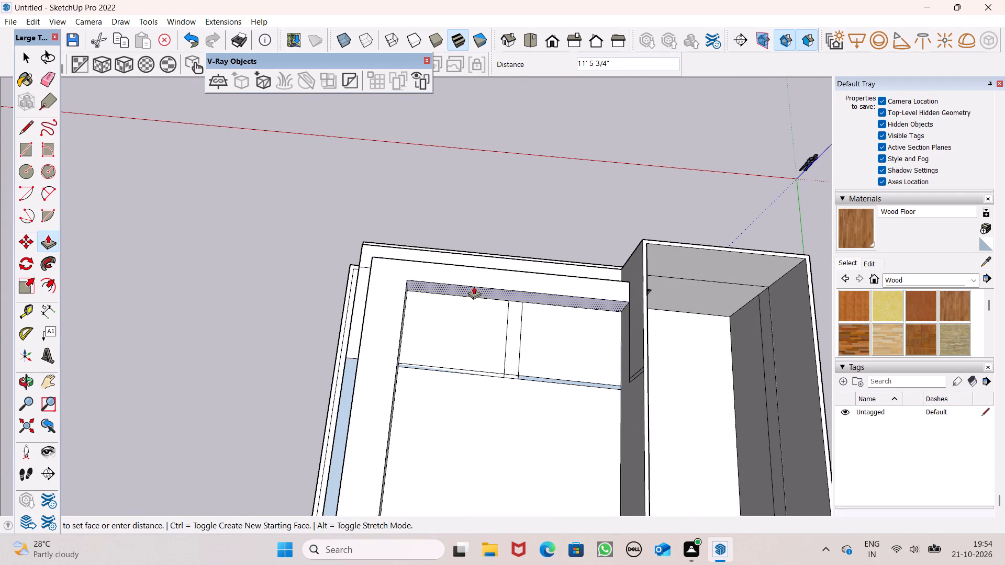
drag(474, 286, 474, 286)
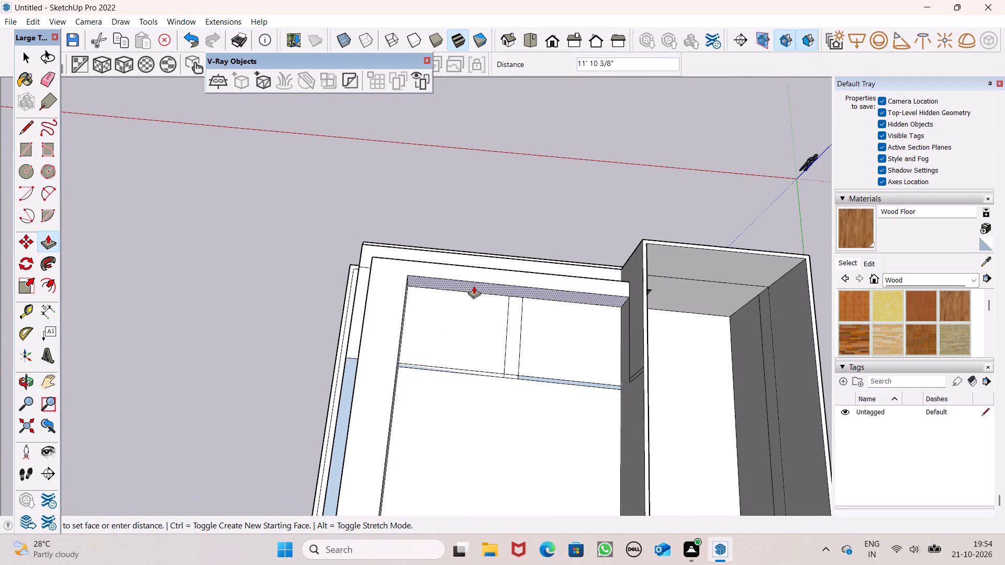
drag(474, 286, 476, 278)
Push/Pull the front-facing parapet's inner face about 6" and the grille-side parapet's inner face outward about 3' 8".
scroll(477, 285, down, 5)
middle_drag(509, 302, 278, 288)
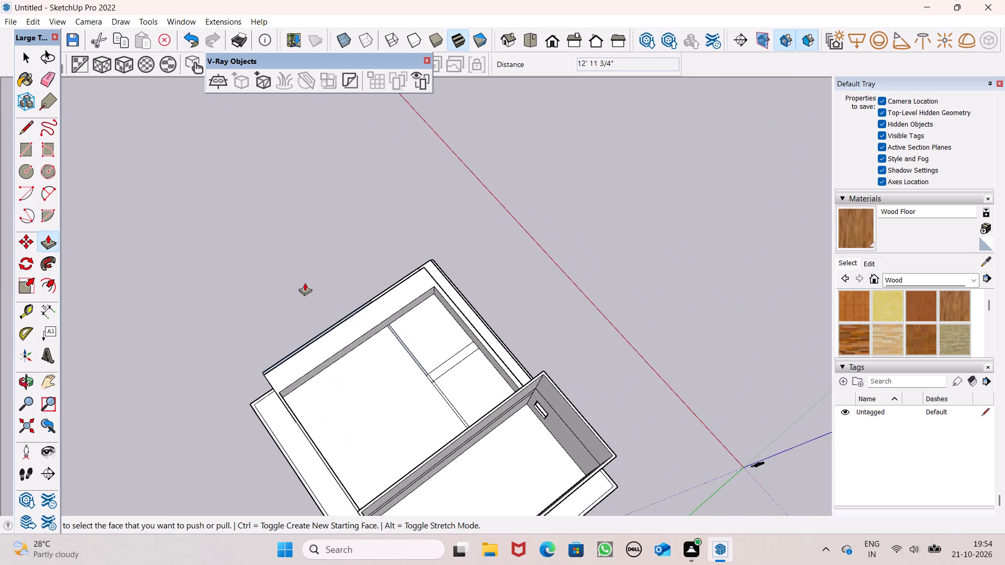
scroll(420, 306, up, 6)
click(486, 327)
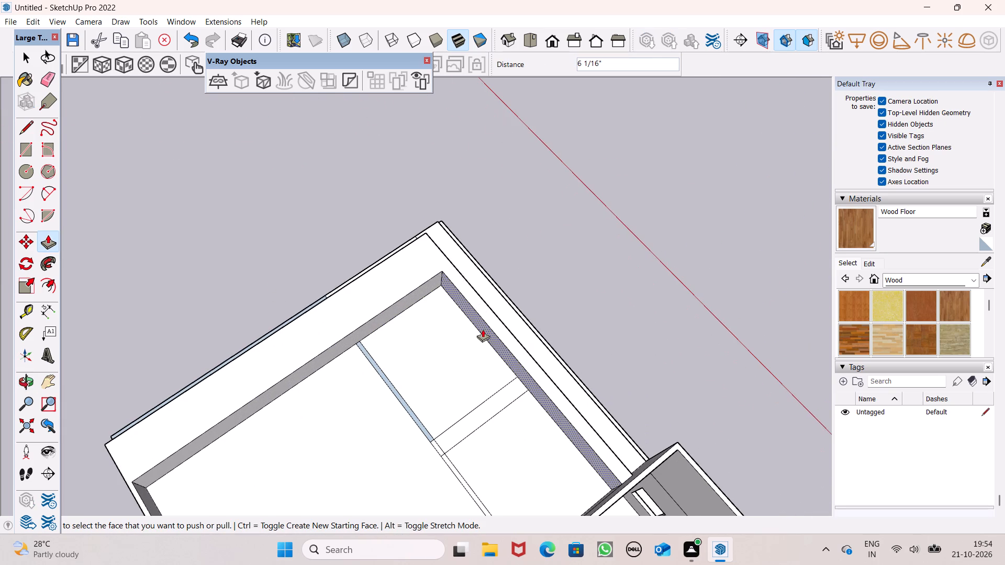
drag(394, 310, 401, 280)
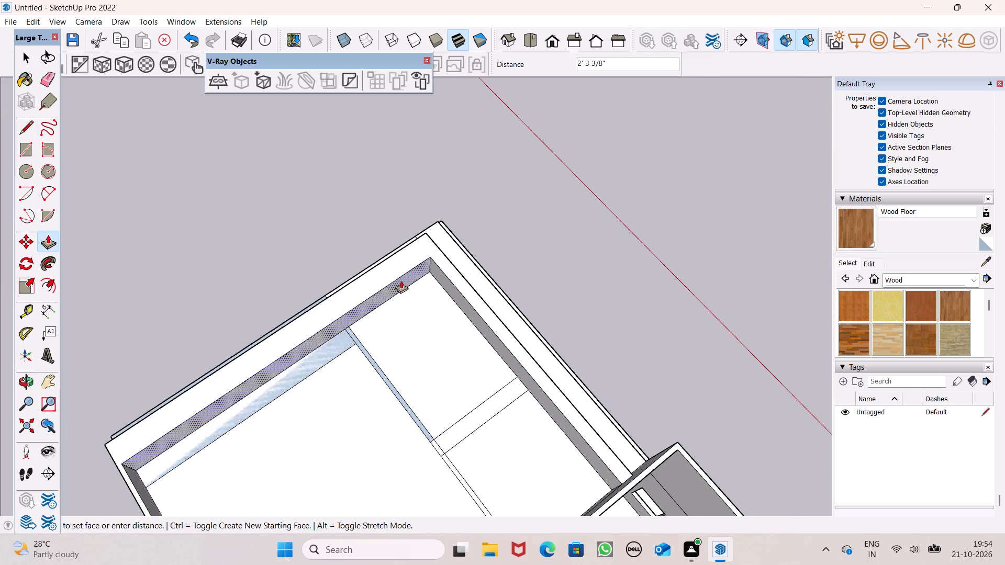
drag(401, 280, 405, 262)
Erase the leftover dividing lines on the roof surface inside the enlarged parapet, undoing the accidental removal of a parapet edge.
scroll(493, 273, down, 5)
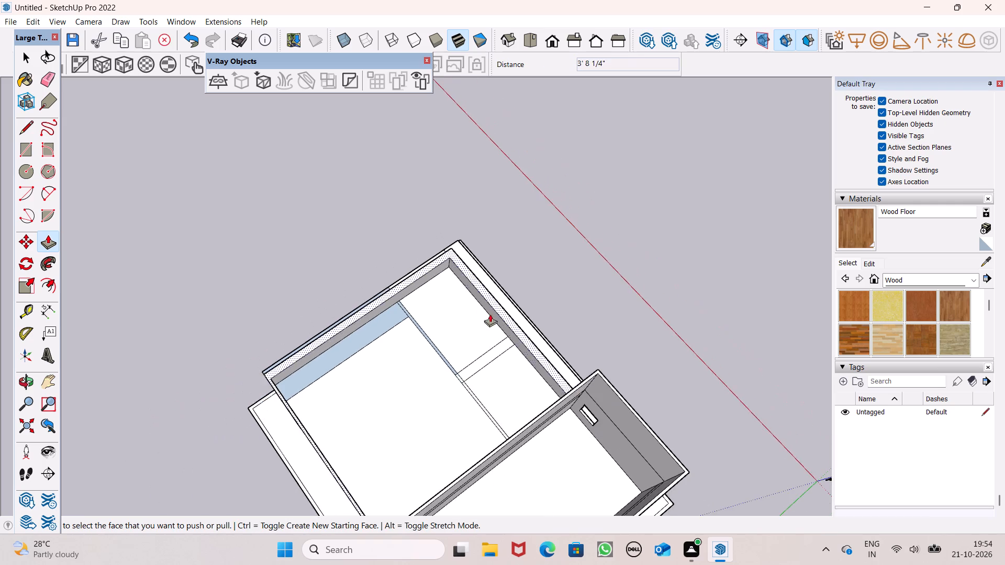
middle_drag(490, 314, 652, 233)
middle_drag(440, 351, 617, 288)
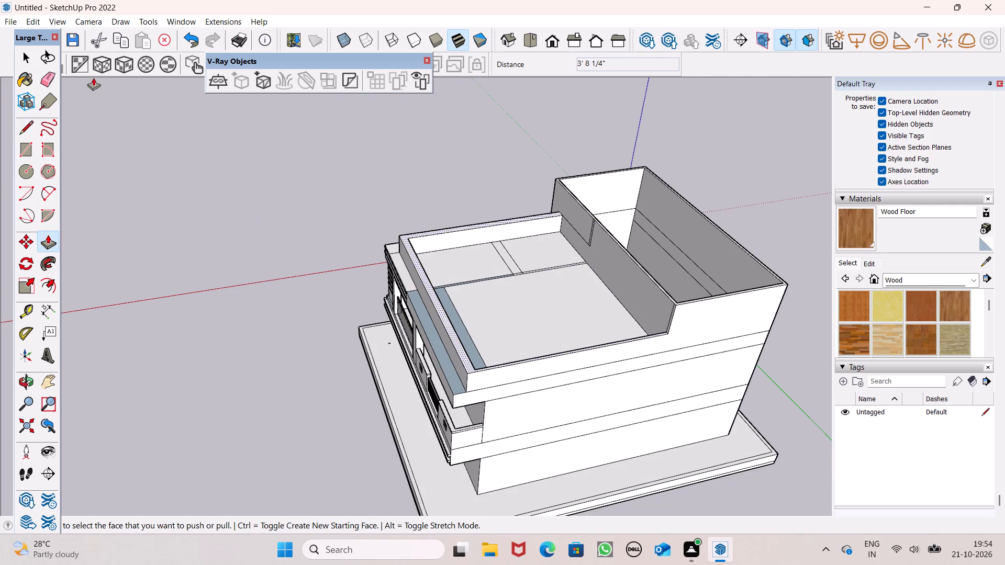
click(52, 79)
scroll(381, 268, up, 6)
scroll(572, 270, up, 5)
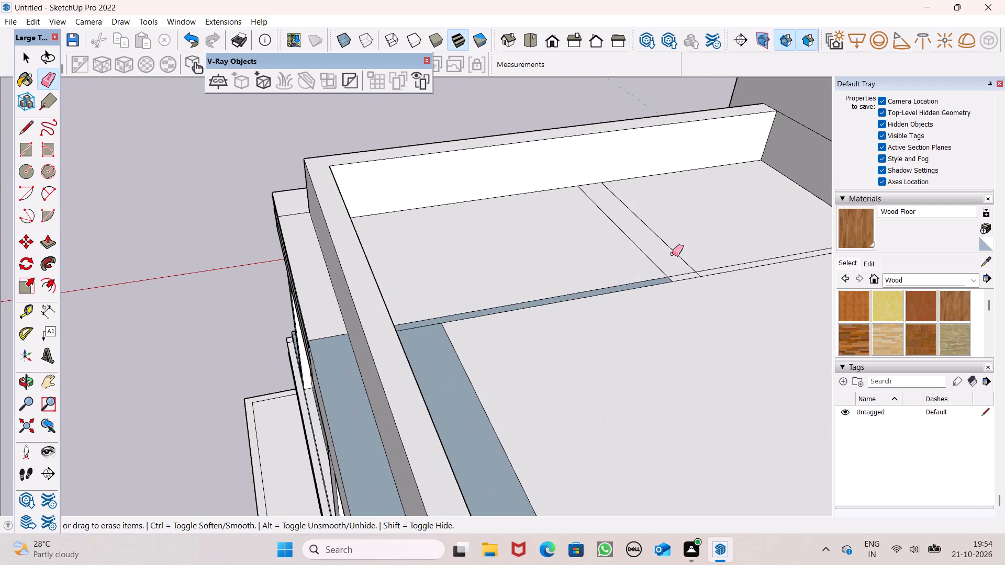
drag(672, 246, 637, 270)
drag(698, 267, 646, 286)
drag(737, 260, 737, 269)
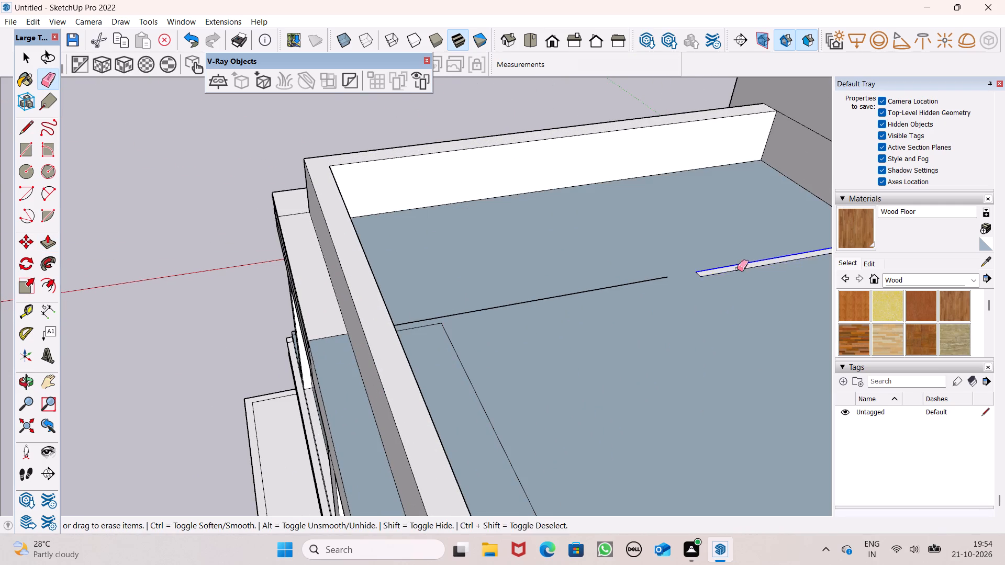
drag(737, 269, 733, 282)
drag(546, 306, 534, 297)
drag(534, 294, 429, 365)
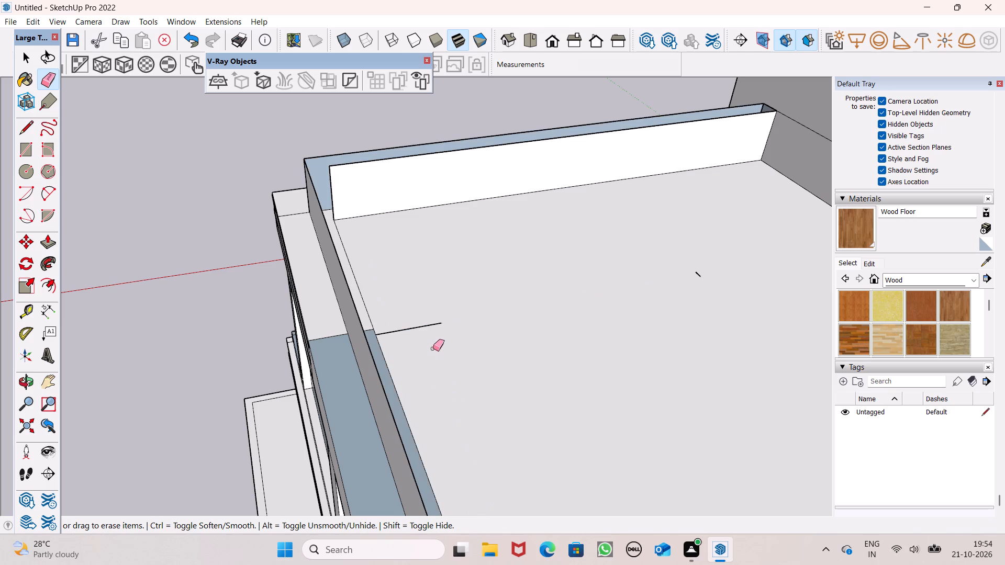
key(ctrl+z)
drag(434, 318, 452, 351)
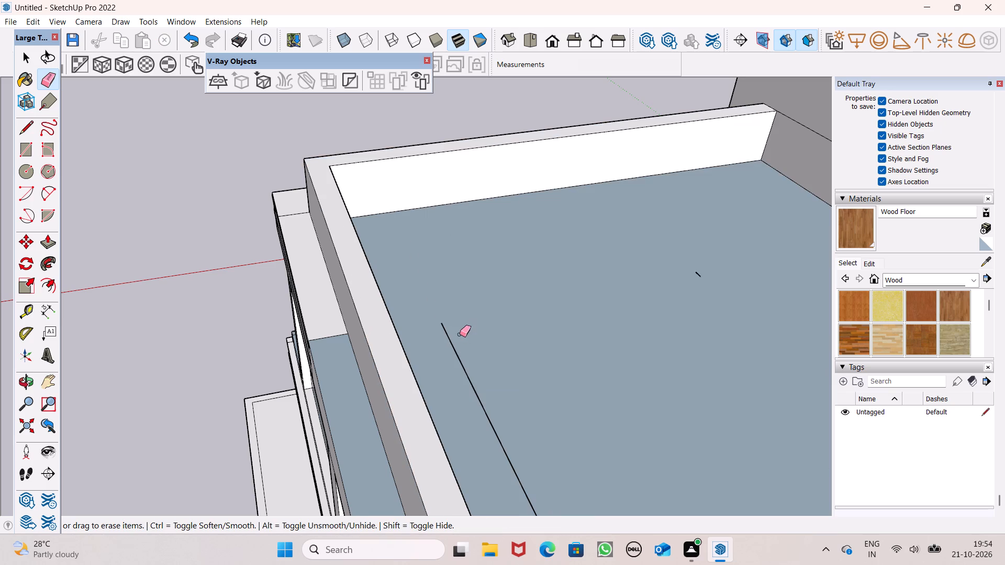
drag(459, 339, 444, 356)
Examine the house from the front and below, checking the balcony overhang, door and window openings, and interior floor and ceiling surfaces.
scroll(463, 327, down, 5)
middle_drag(418, 367, 836, 91)
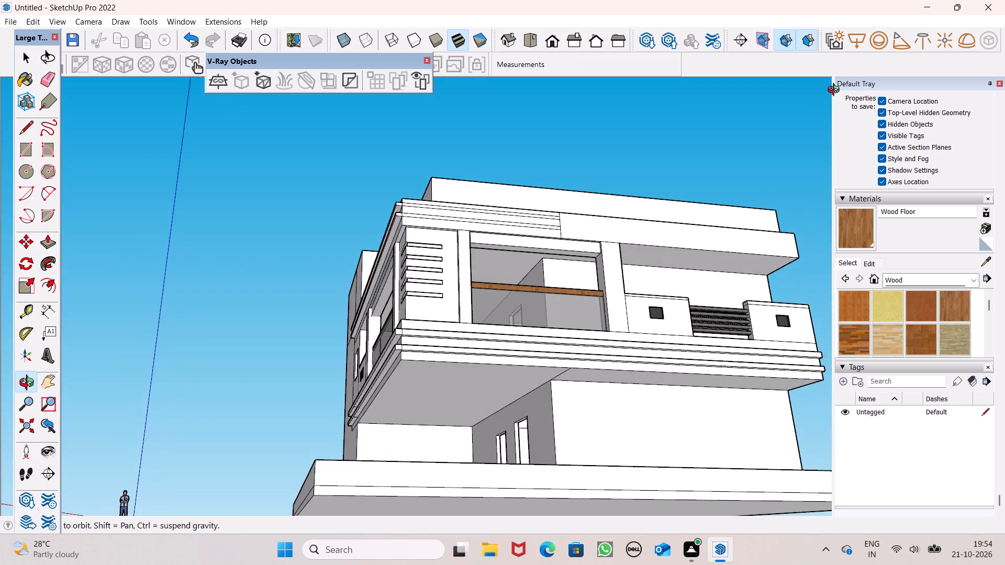
middle_drag(836, 91, 957, 84)
middle_drag(428, 290, 605, 361)
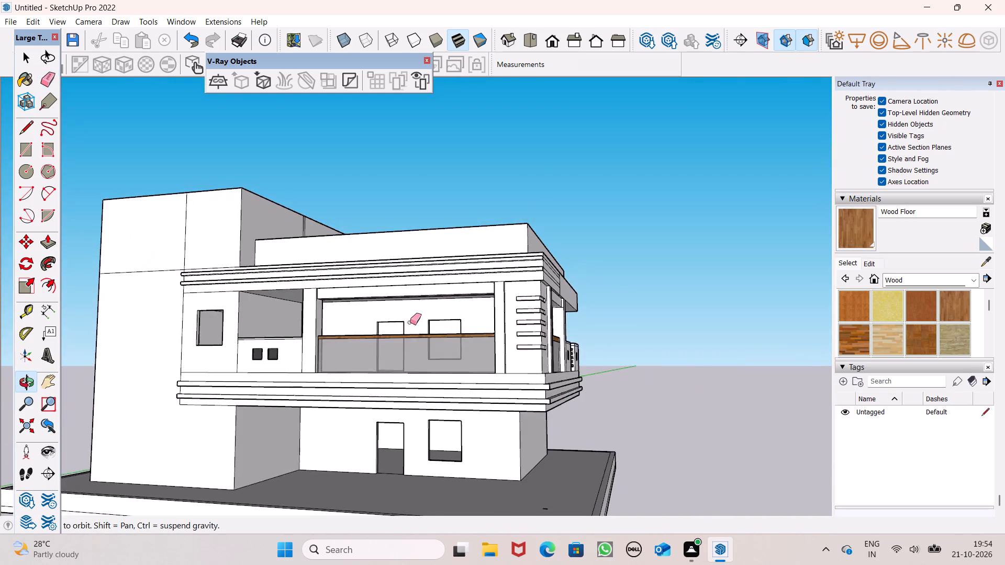
scroll(398, 322, up, 12)
middle_drag(405, 341, 420, 325)
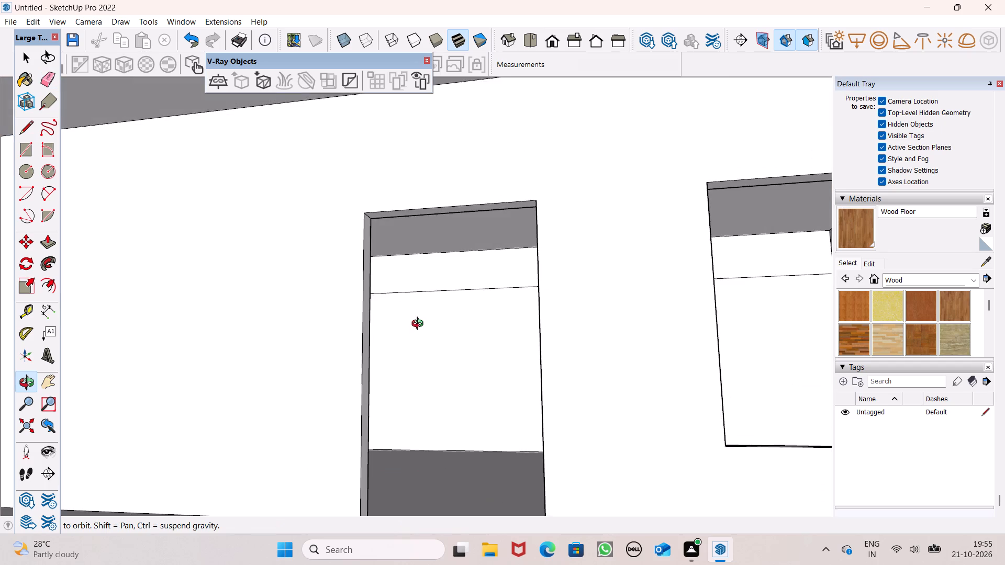
middle_drag(420, 325, 414, 334)
scroll(523, 221, down, 8)
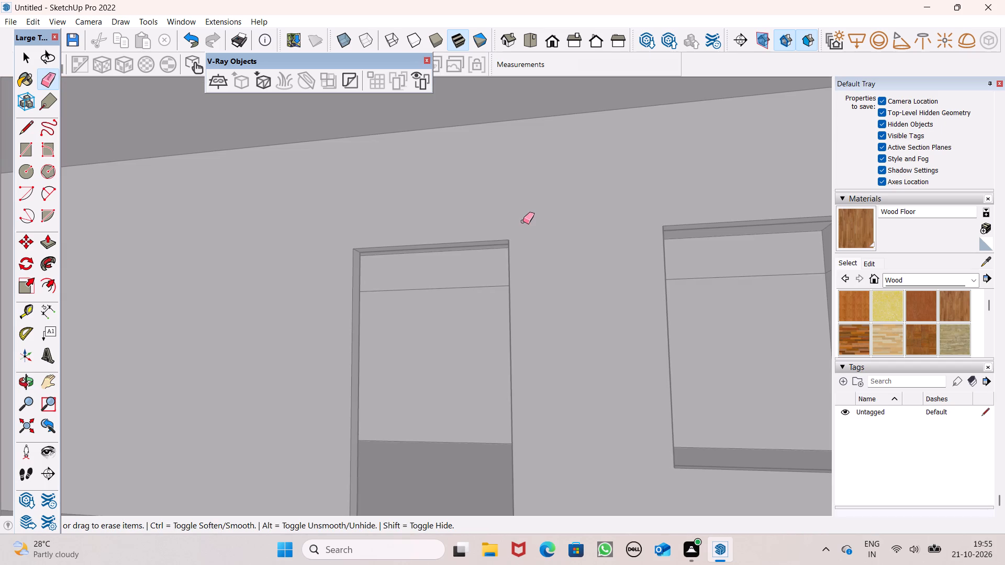
scroll(523, 221, down, 18)
middle_drag(557, 253, 574, 387)
scroll(586, 296, down, 8)
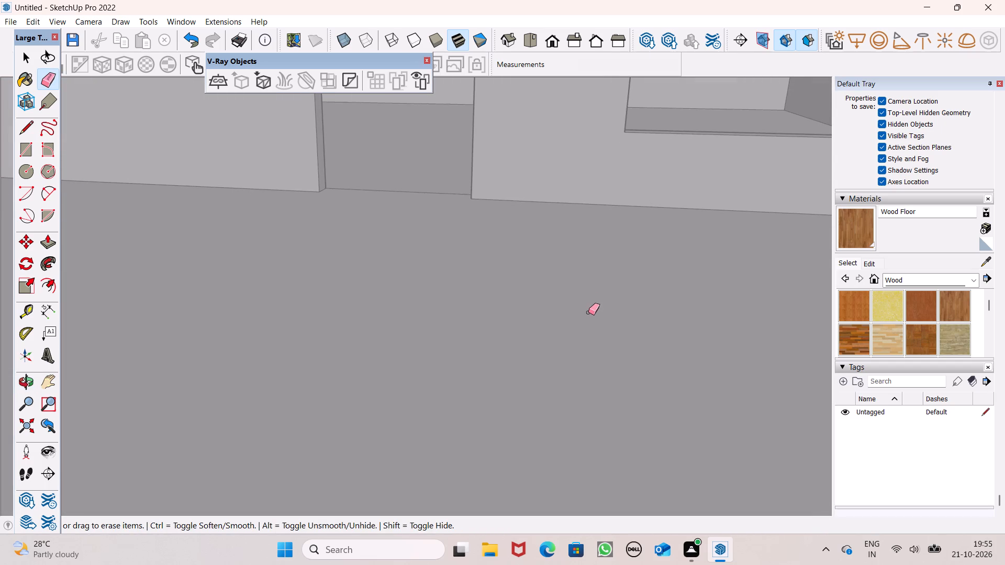
scroll(592, 304, down, 6)
click(550, 42)
scroll(620, 309, down, 7)
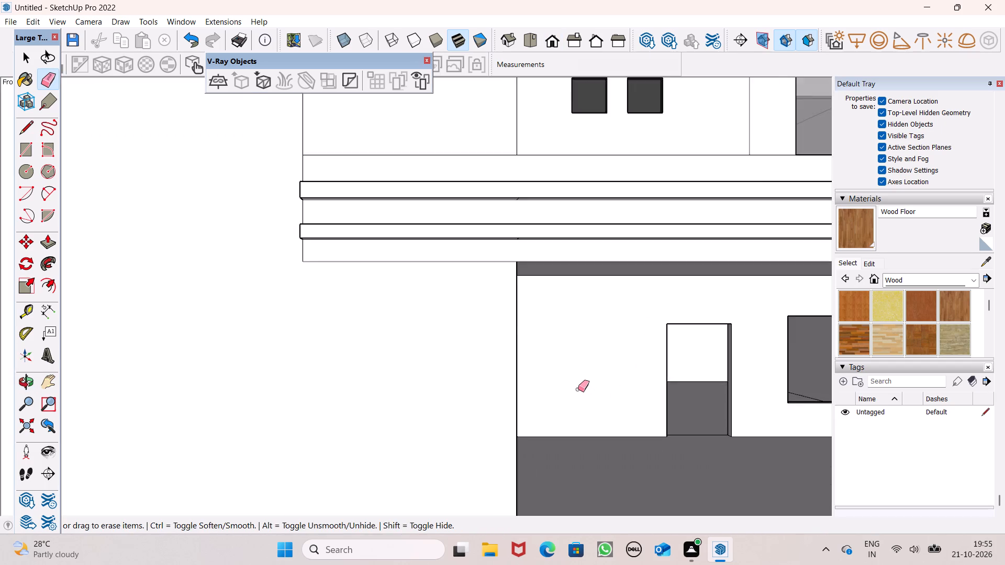
scroll(578, 389, down, 5)
middle_drag(647, 410, 499, 343)
scroll(691, 388, up, 5)
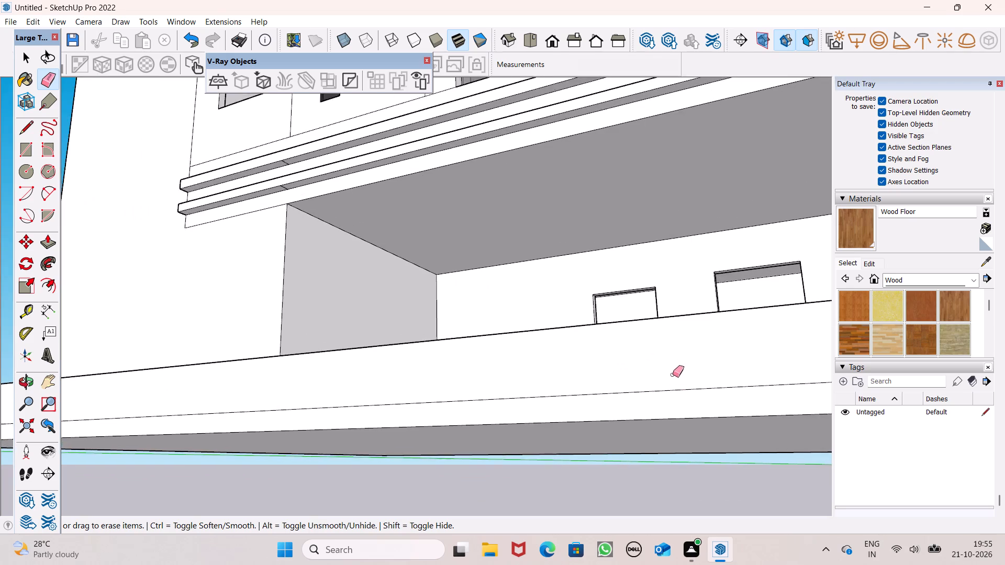
scroll(673, 375, up, 6)
scroll(644, 295, up, 8)
scroll(649, 289, down, 10)
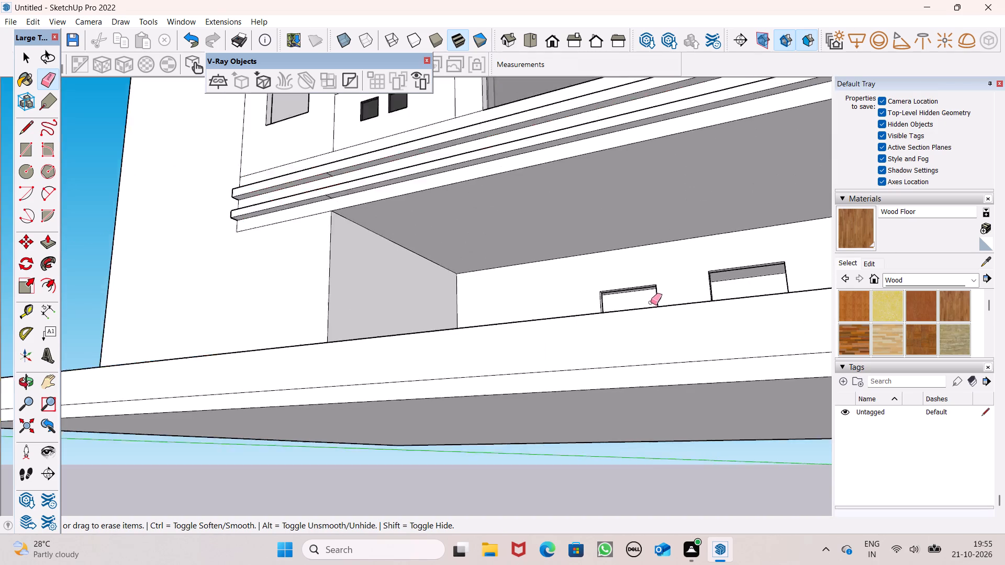
scroll(651, 302, down, 13)
middle_drag(668, 342, 576, 504)
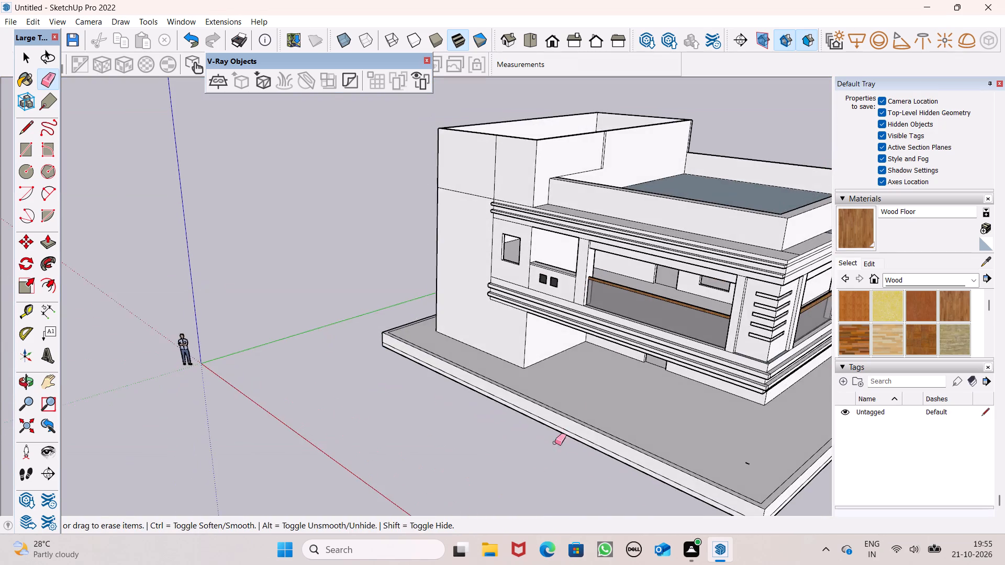
Push/Pull the merged roof face inside the parapet 6", keeping the original face as a new starting face.
scroll(700, 315, down, 5)
middle_drag(691, 344, 342, 446)
scroll(435, 374, down, 3)
middle_drag(481, 421, 477, 385)
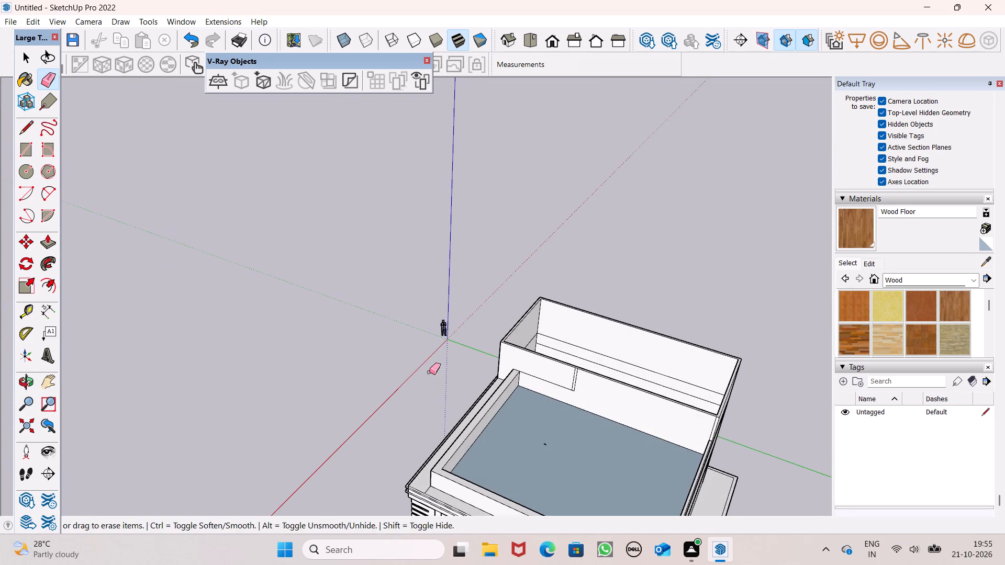
click(42, 242)
scroll(404, 325, down, 3)
scroll(449, 415, up, 5)
click(474, 440)
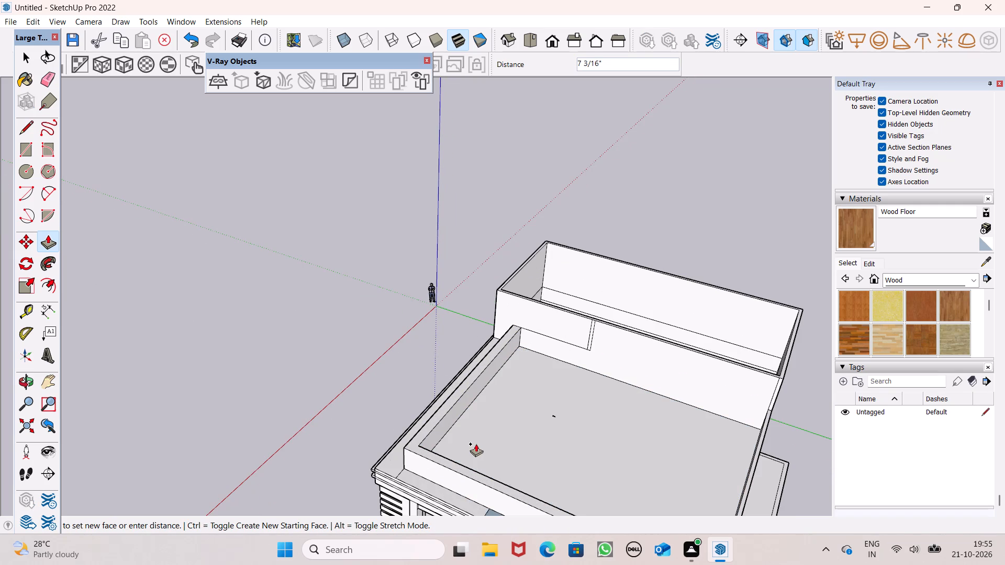
key(6)
key(shift+quotedbl)
key(shift+Return)
key(Return)
scroll(480, 411, down, 2)
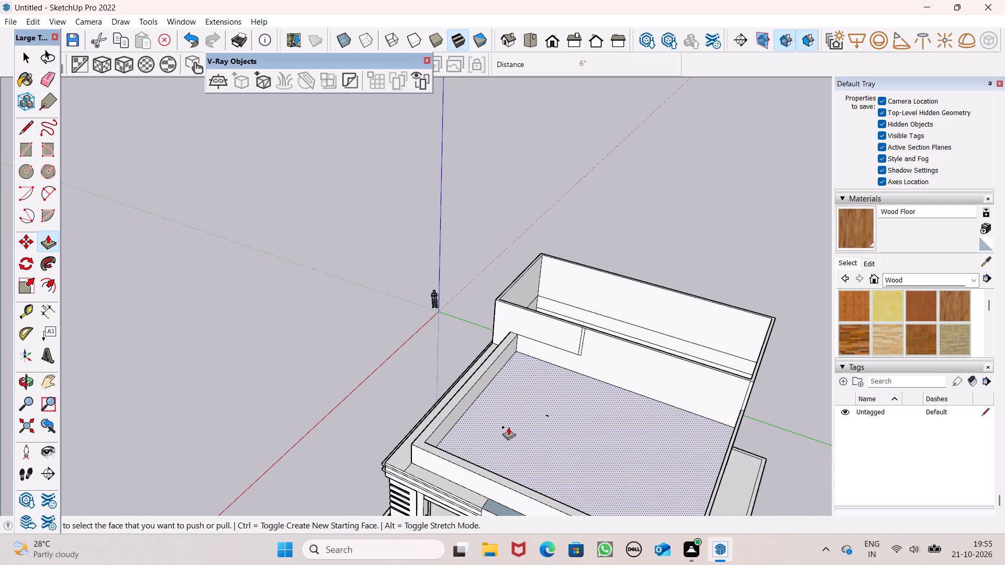
Measure the parapet's height along its outer vertical corner edge at the front of the roof terrace.
key(space)
middle_drag(707, 509, 850, 390)
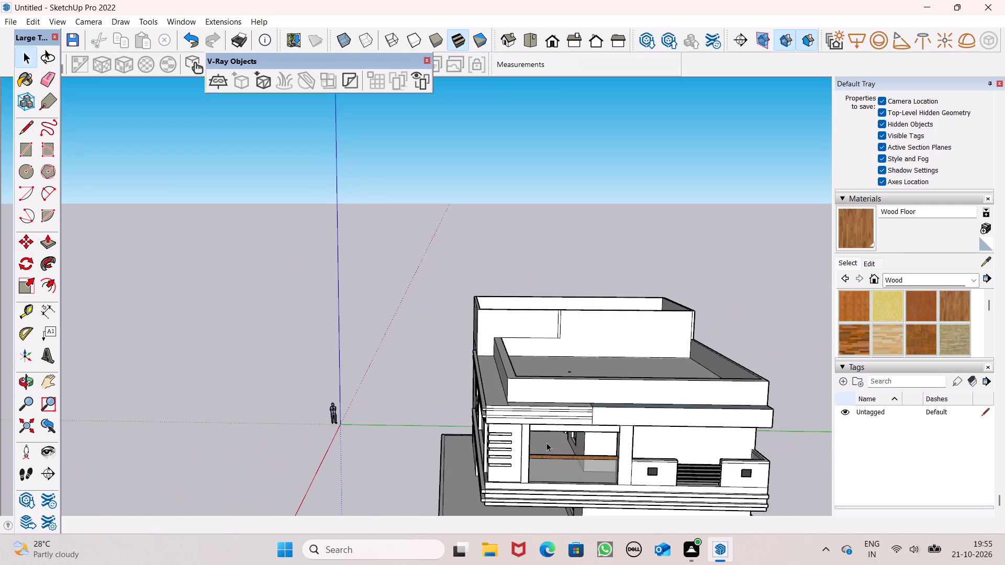
scroll(545, 443, up, 4)
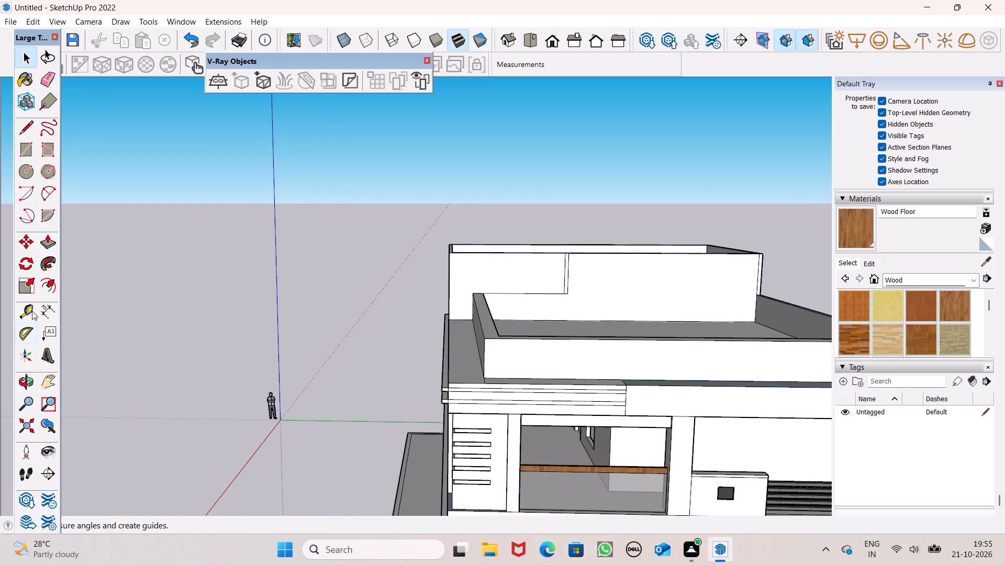
click(44, 310)
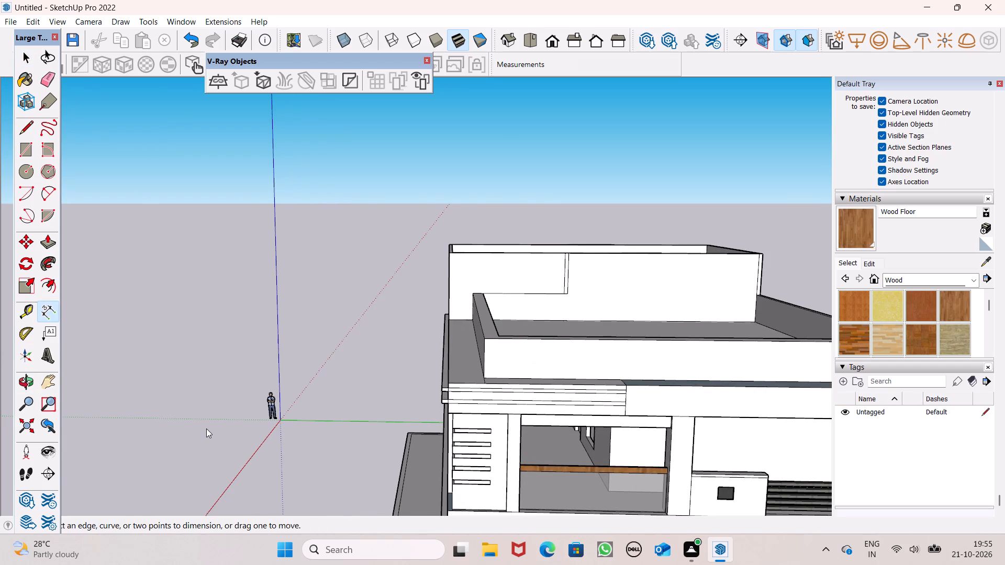
scroll(206, 428, up, 1)
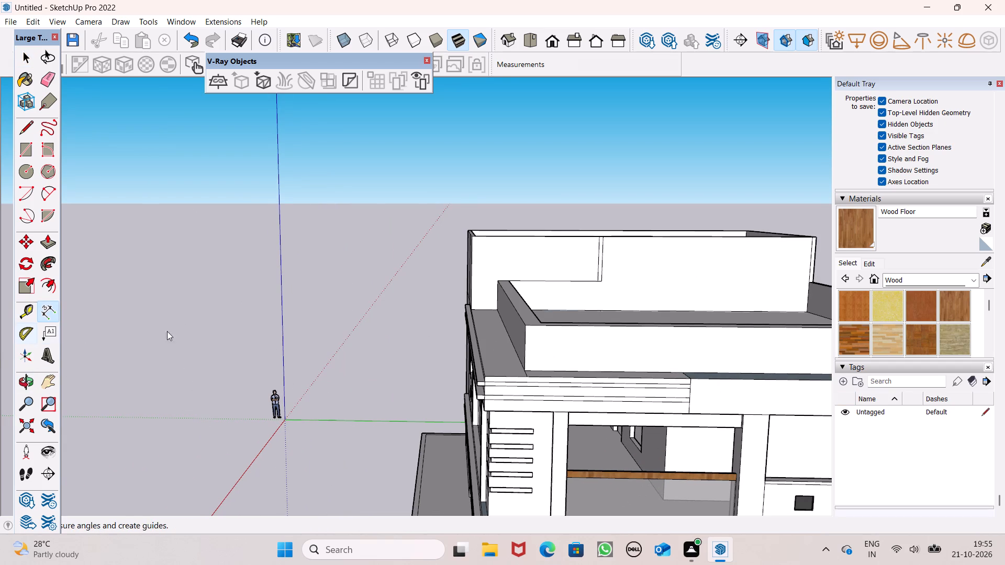
scroll(502, 336, up, 3)
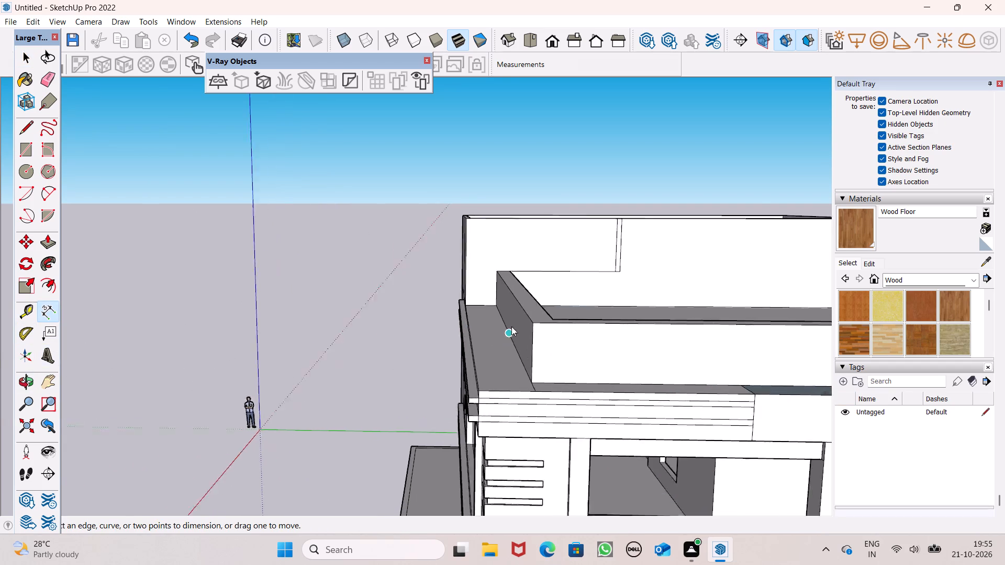
scroll(511, 326, up, 3)
click(553, 325)
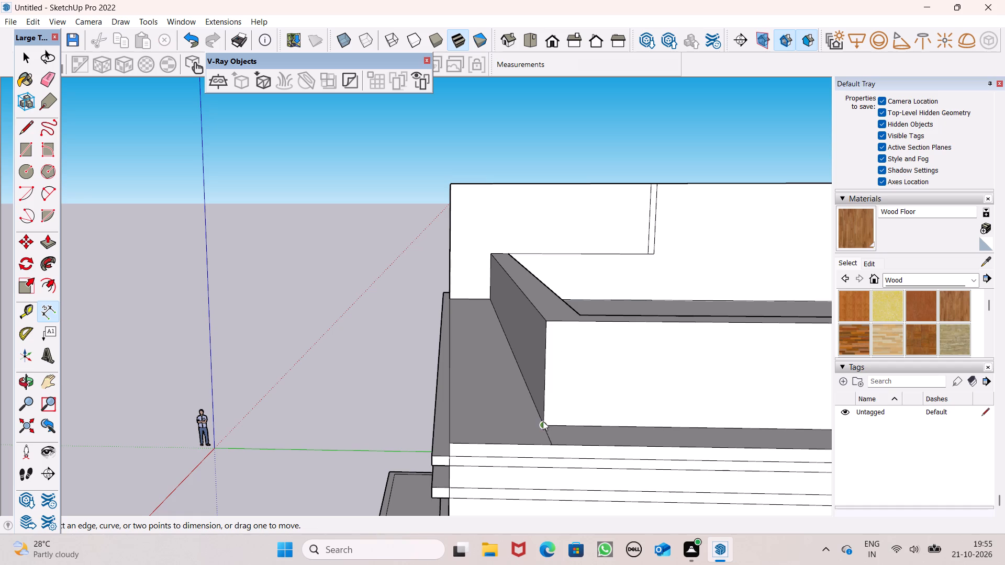
click(542, 423)
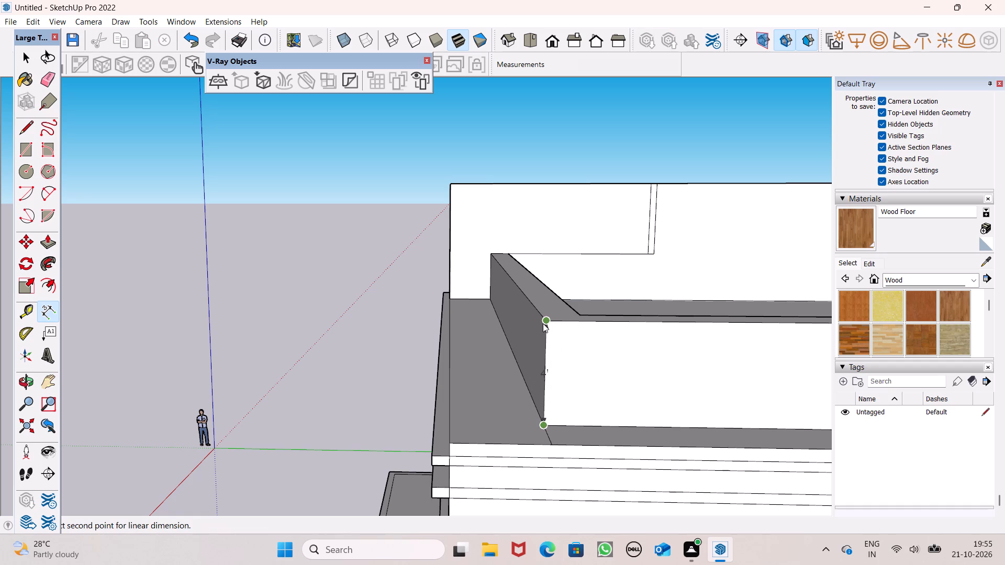
key(space)
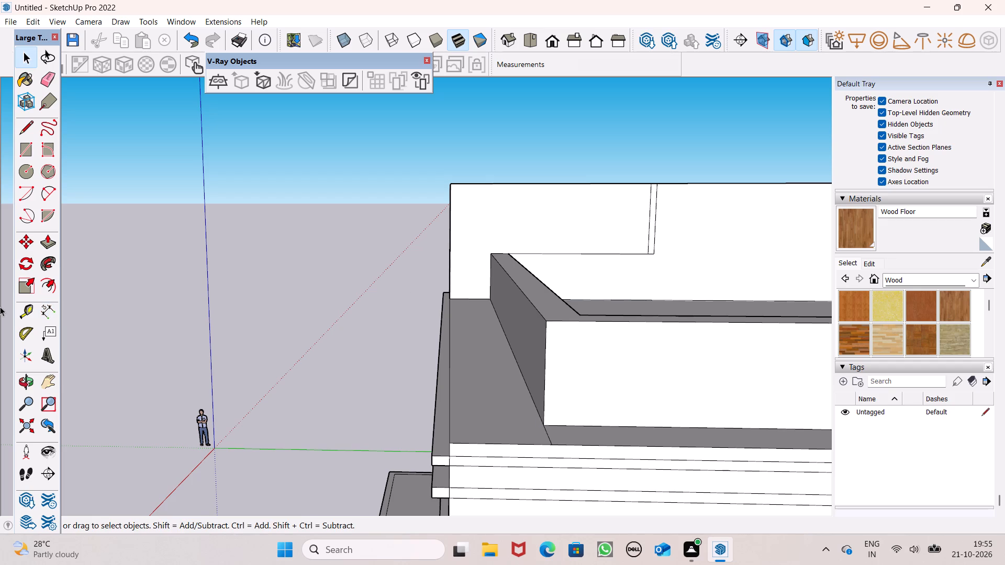
Push/Pull the top face of the roof terrace parapet up 1'.
click(50, 240)
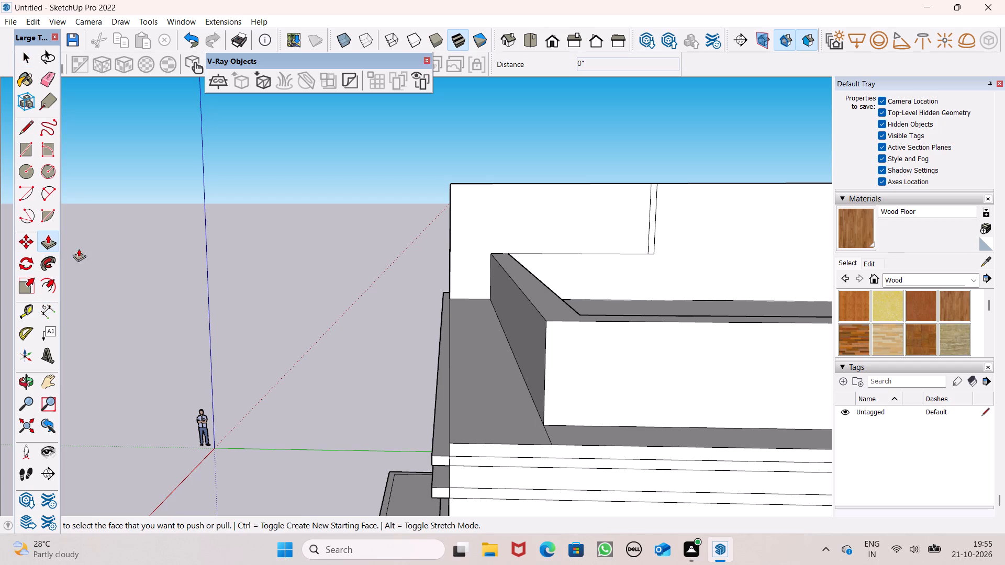
scroll(375, 311, down, 1)
middle_drag(464, 351, 674, 364)
middle_drag(617, 332, 564, 422)
scroll(653, 371, up, 2)
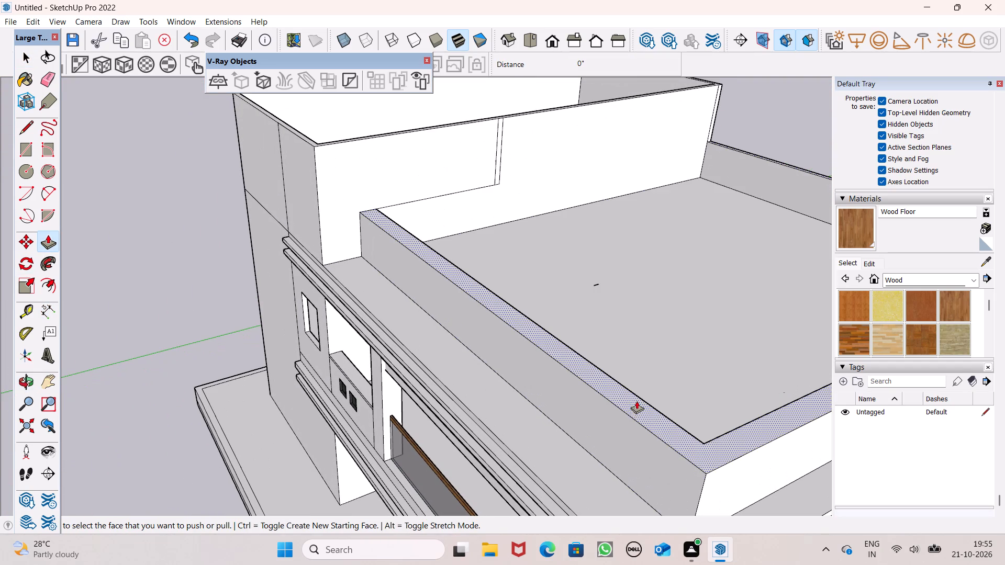
drag(634, 404, 634, 385)
text(1')
key(Return)
scroll(543, 330, down, 5)
middle_drag(653, 360, 708, 214)
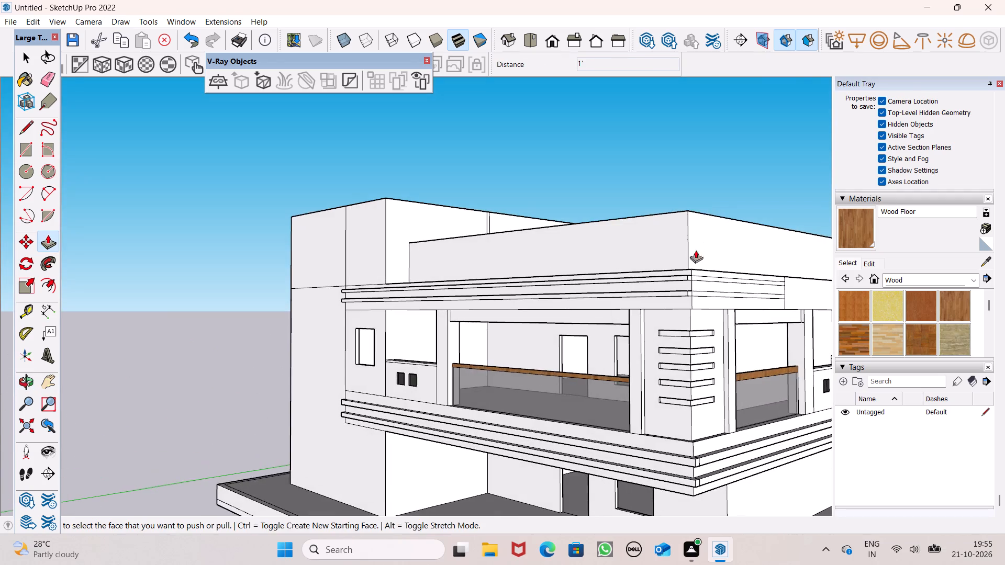
scroll(645, 256, down, 3)
middle_drag(631, 262, 747, 266)
key(space)
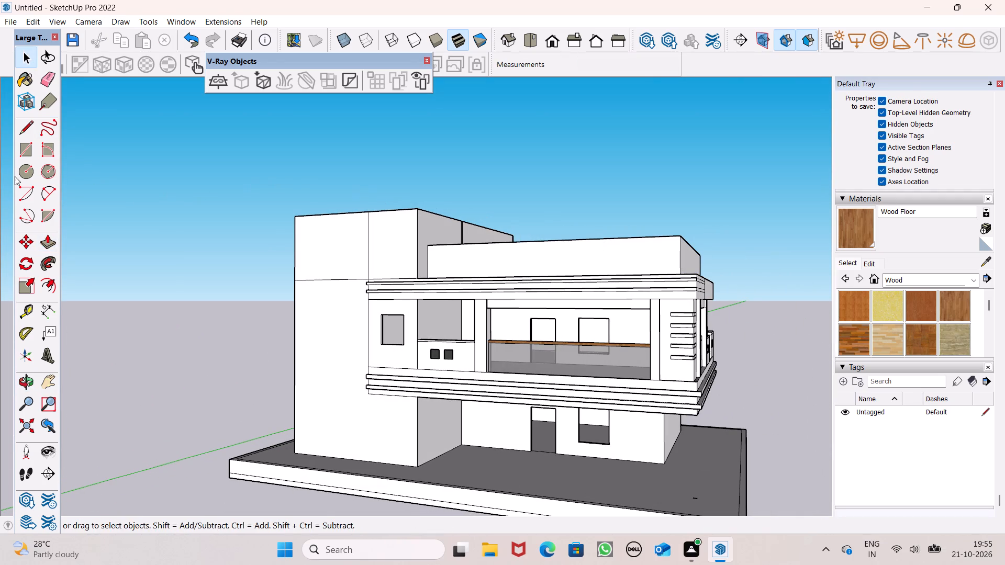
Start the Line tool for drawing on the house side with the stair block and raised parapet.
click(20, 129)
scroll(288, 212, down, 2)
middle_drag(405, 281, 491, 310)
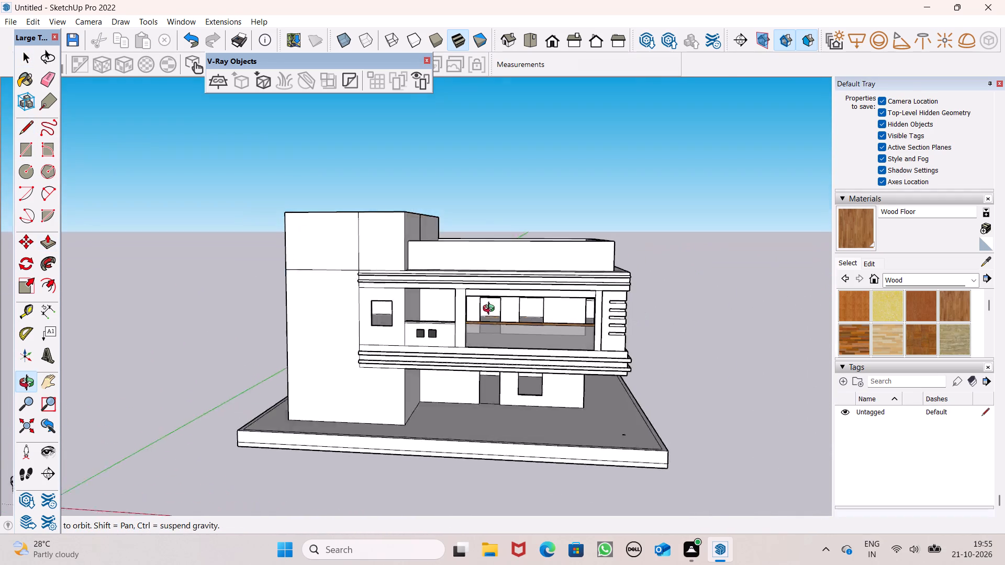
middle_drag(491, 310, 585, 311)
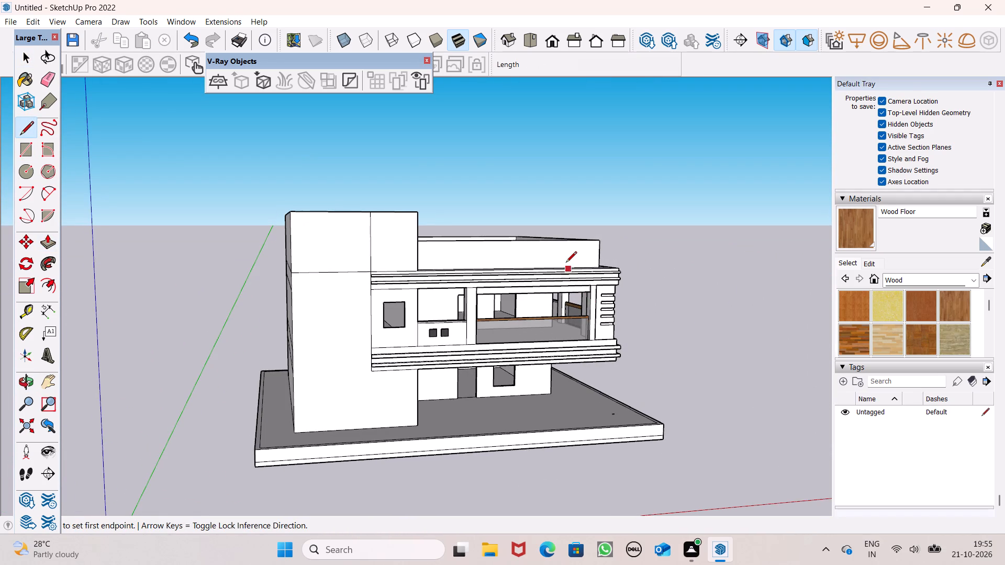
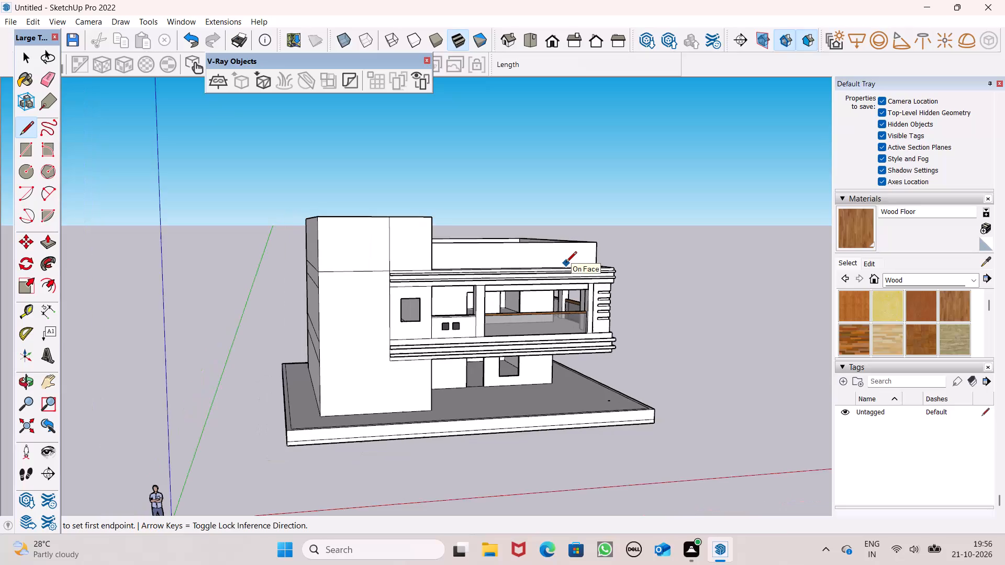
Draw a 5' vertical line down the outer front face of the roof terrace parapet, from top edge to base.
middle_drag(584, 296, 443, 399)
scroll(390, 368, up, 2)
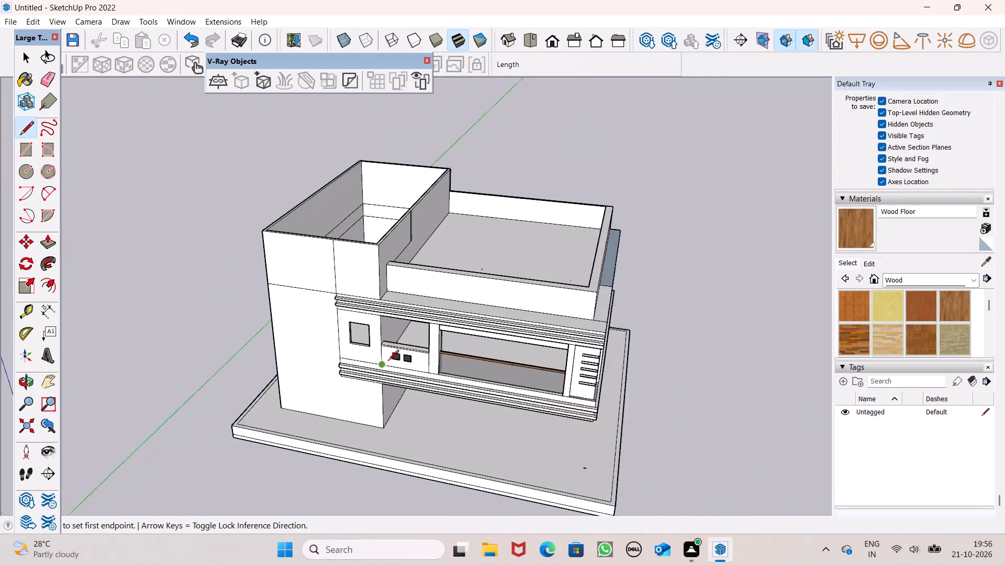
scroll(388, 361, up, 1)
scroll(472, 280, up, 4)
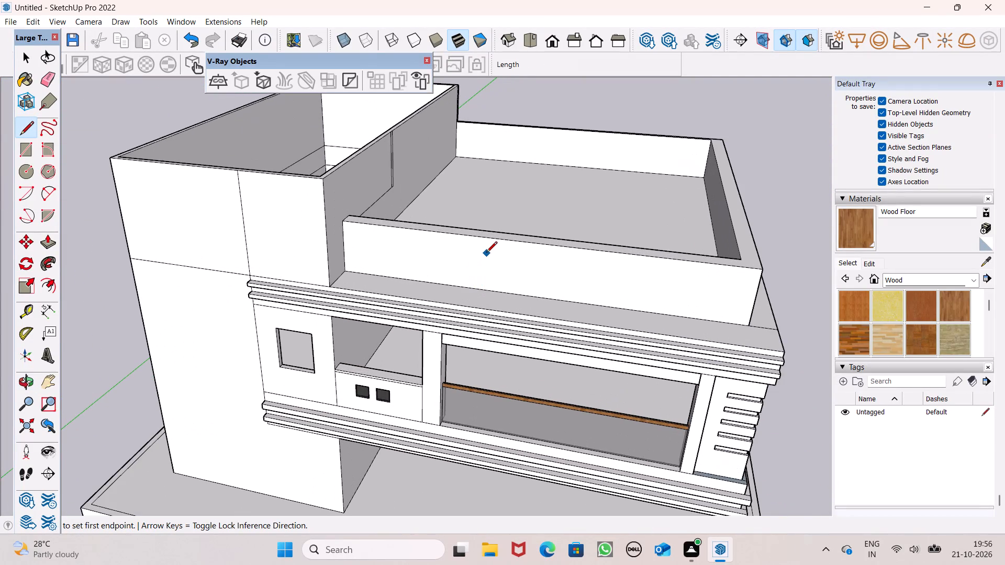
scroll(486, 253, up, 6)
scroll(467, 230, down, 2)
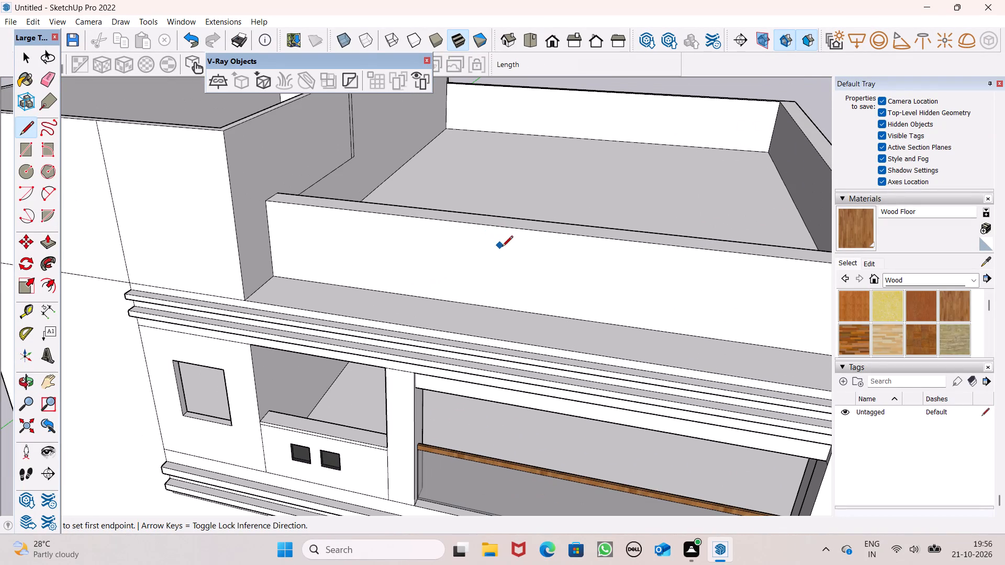
middle_drag(494, 230, 494, 208)
scroll(495, 207, down, 1)
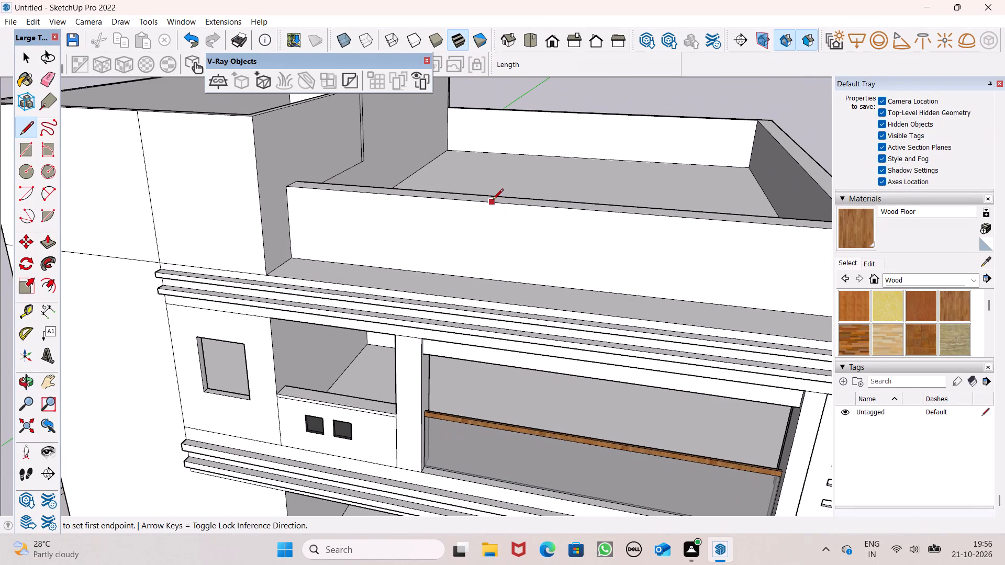
scroll(494, 201, up, 3)
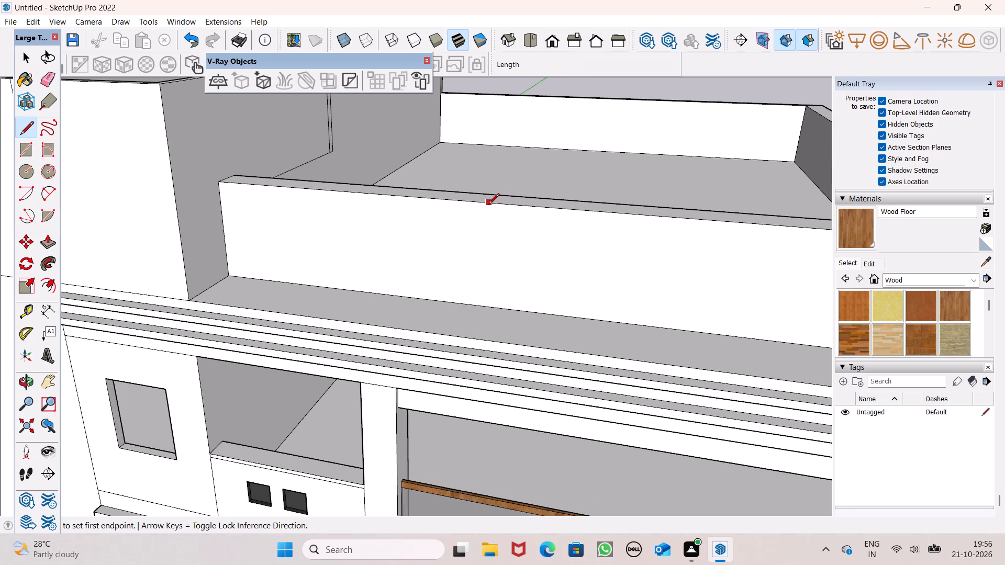
click(477, 206)
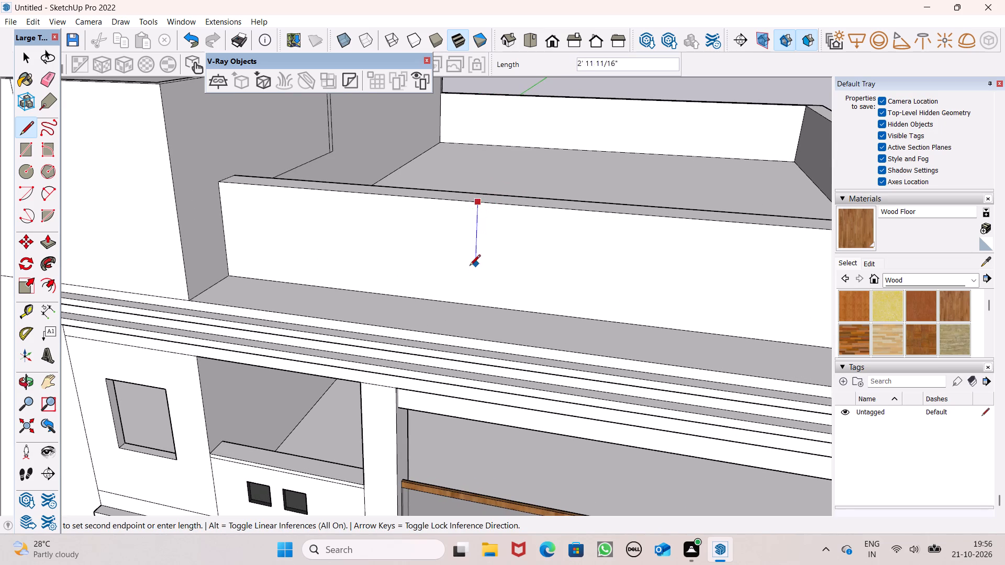
click(470, 309)
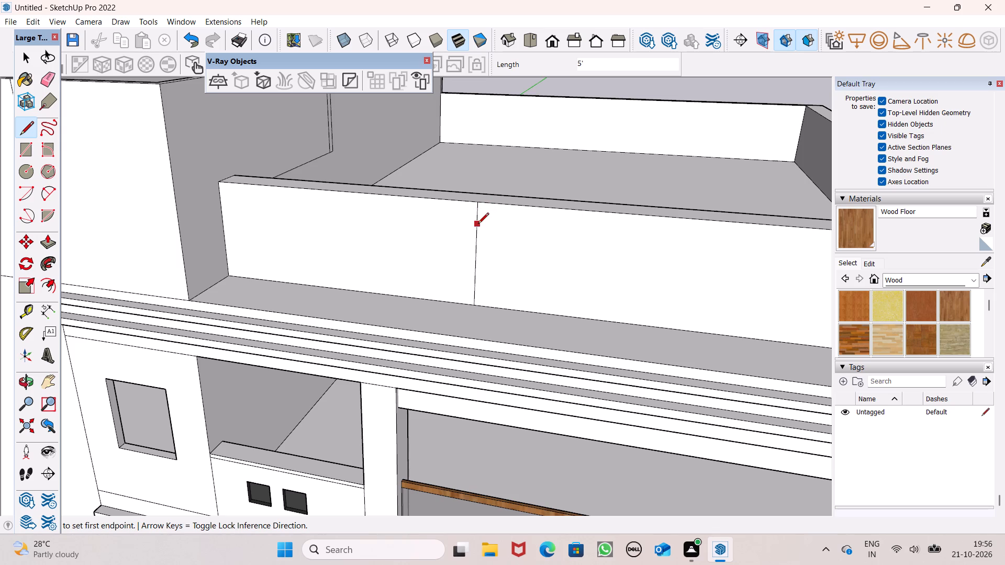
Draw a second 5' vertical line farther from the stair block on the parapet's front face, marking off a panel.
scroll(478, 225, down, 2)
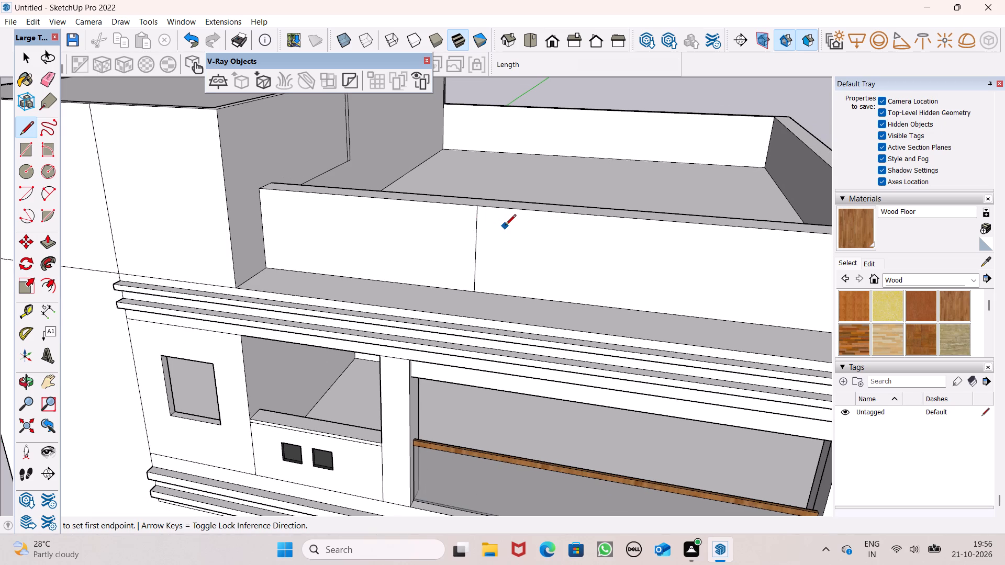
middle_click(528, 235)
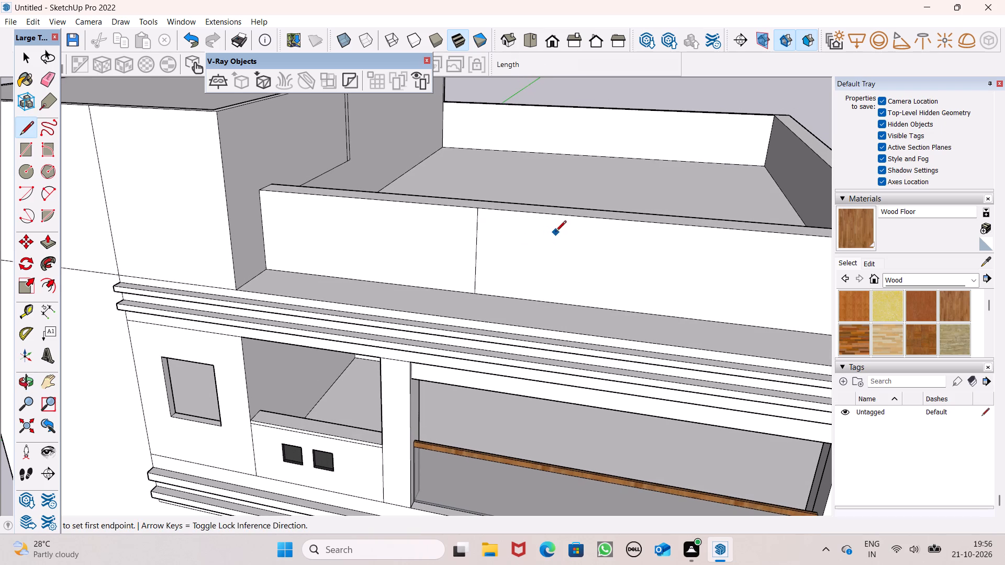
scroll(553, 233, down, 3)
middle_drag(605, 263, 609, 255)
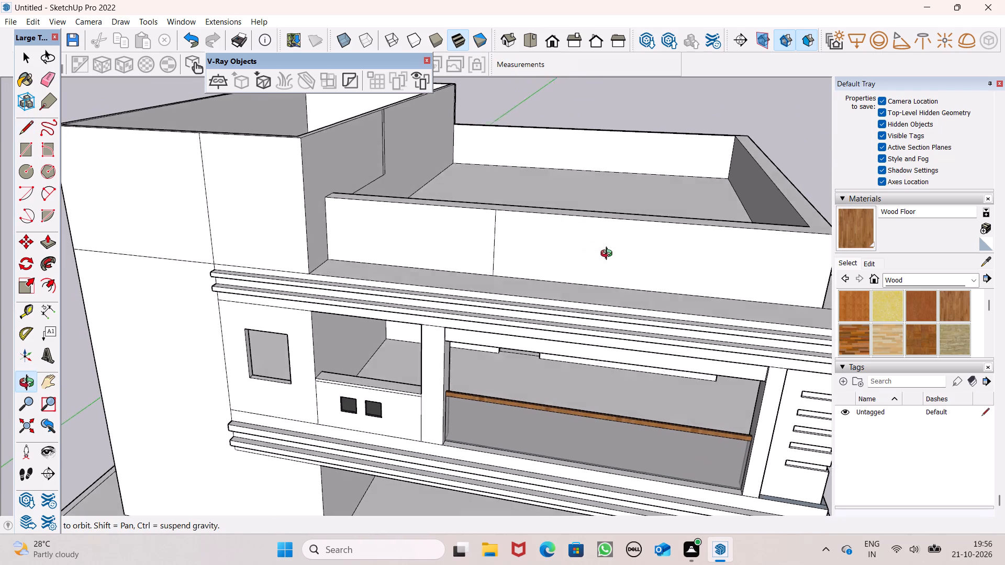
middle_drag(609, 255, 609, 253)
scroll(596, 245, up, 5)
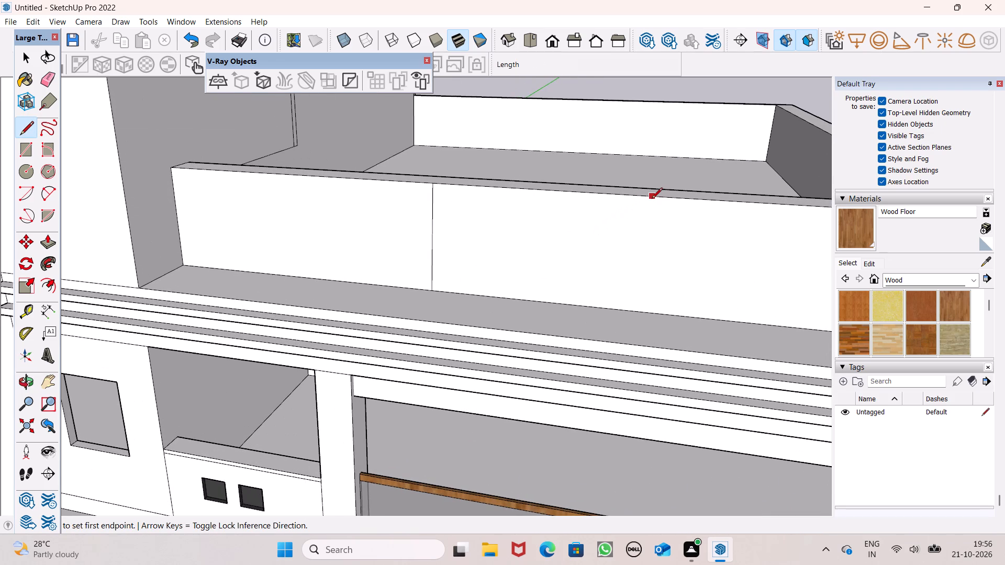
click(651, 199)
click(640, 309)
Draw an inset rectangle about 7' 6 11/16" by 3' 5 1/8" inside the marked parapet panel, leaving a border around it.
scroll(448, 193, down, 4)
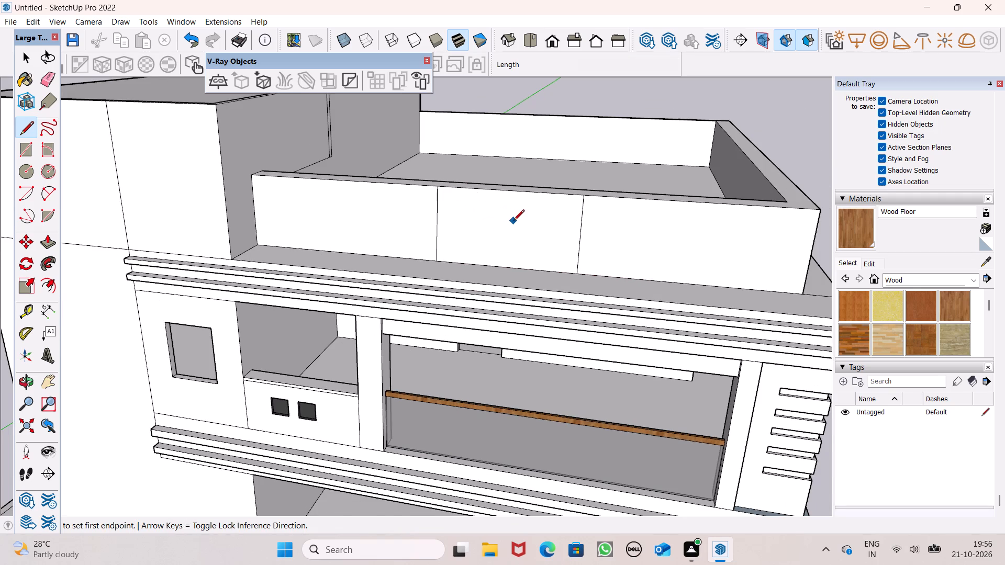
scroll(513, 221, up, 2)
middle_drag(501, 218, 500, 210)
scroll(497, 212, up, 2)
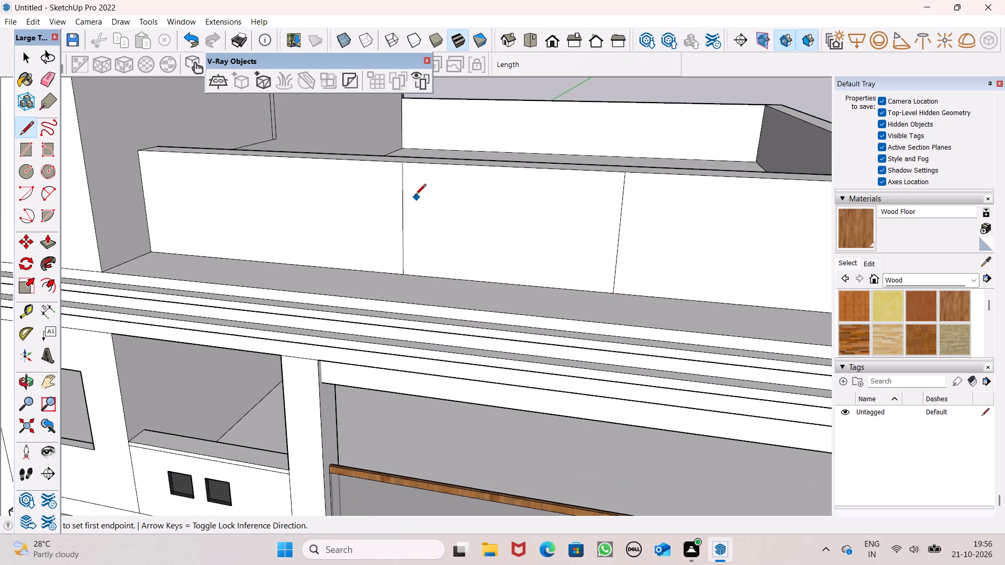
click(419, 187)
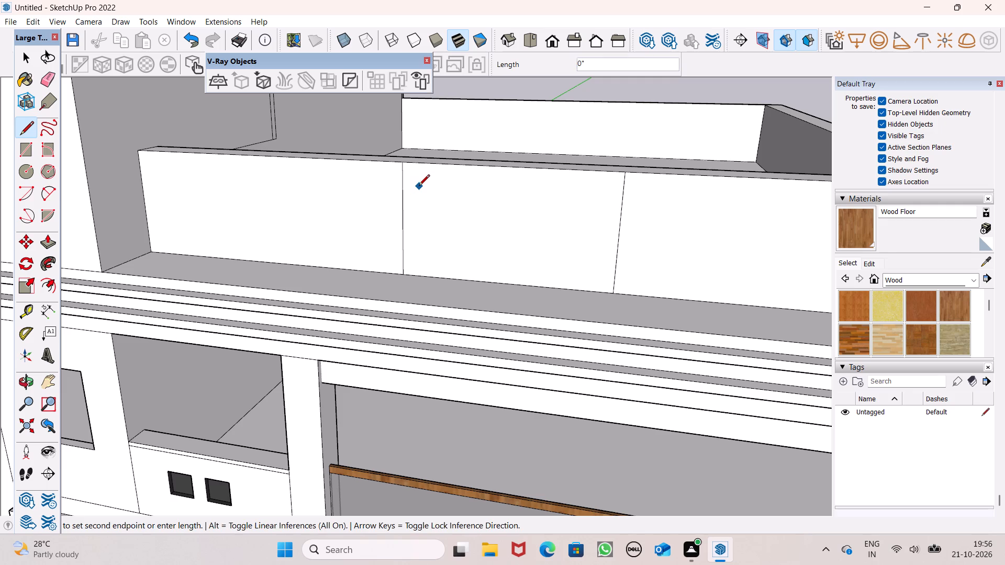
click(602, 195)
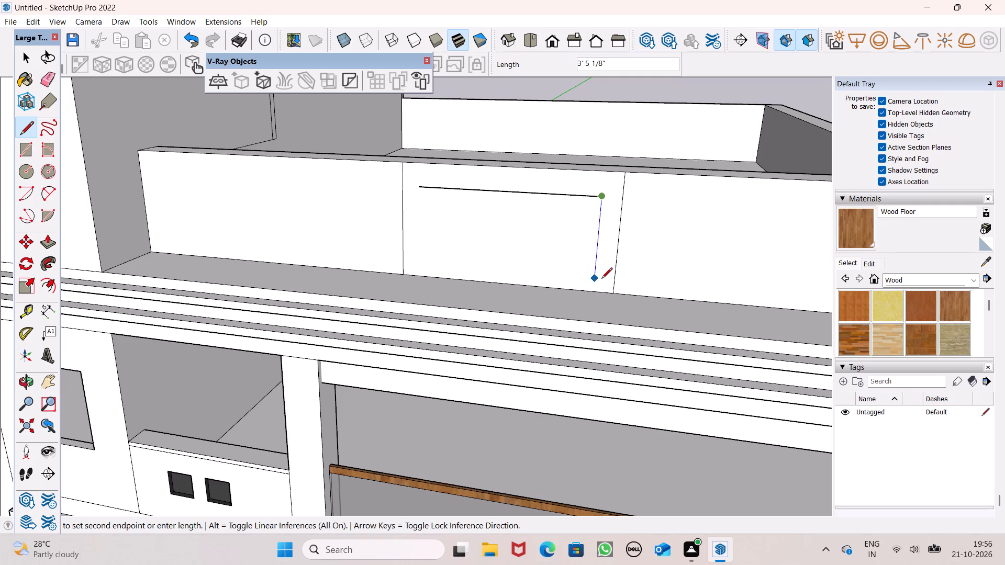
click(601, 279)
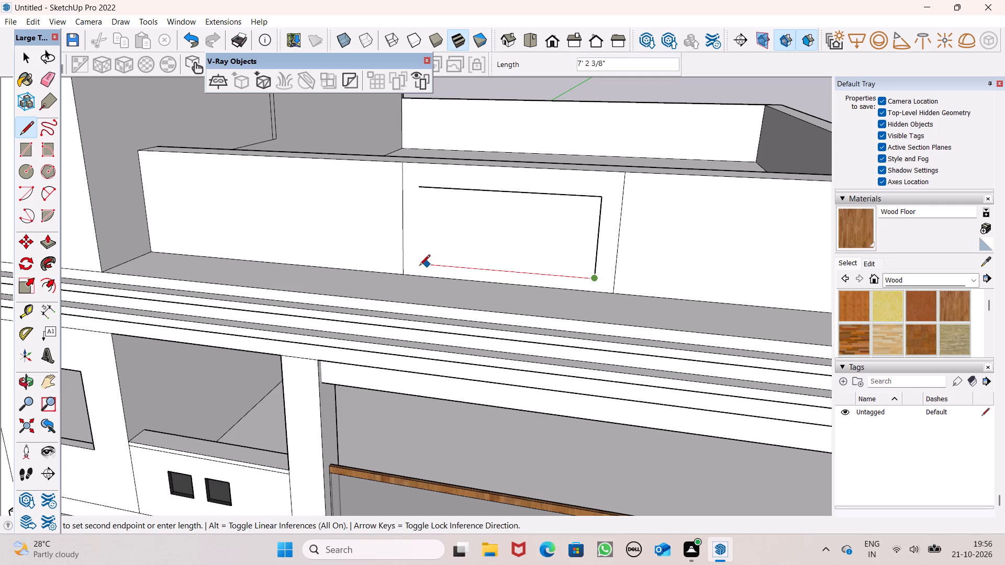
drag(419, 265, 419, 261)
click(418, 192)
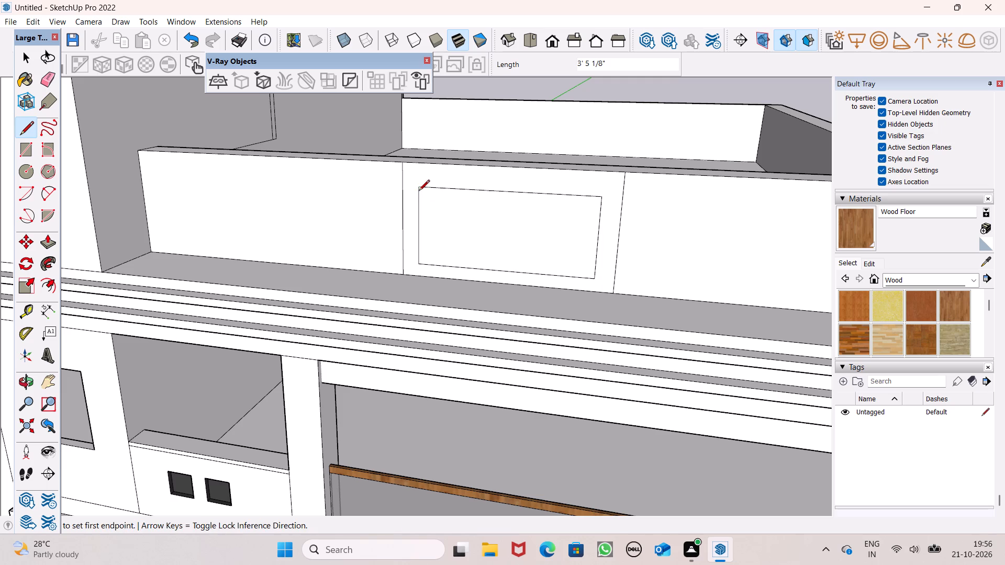
key(space)
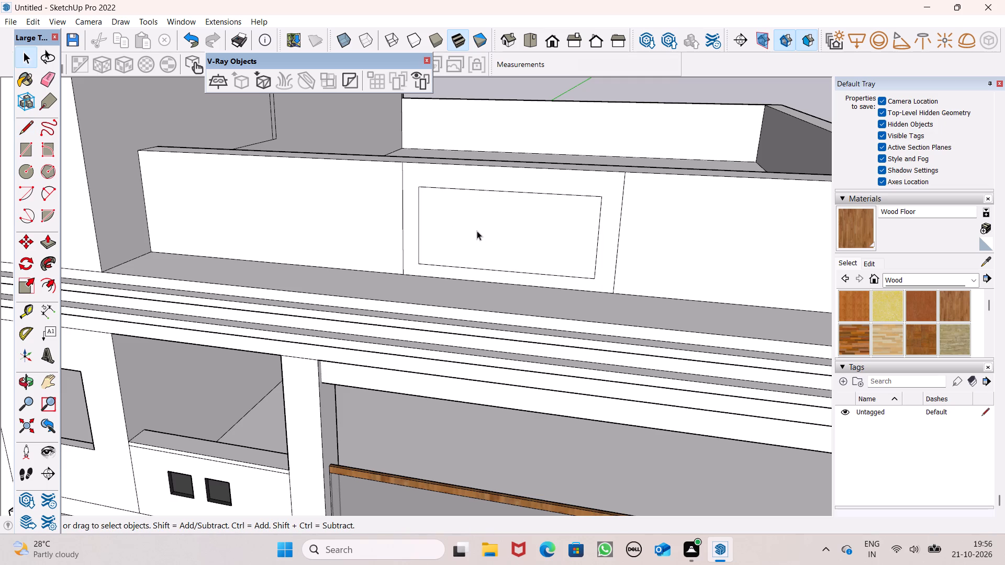
Push/Pull the border face around the inset rectangle outward about 9 11/16" to form a projecting frame.
scroll(477, 231, down, 1)
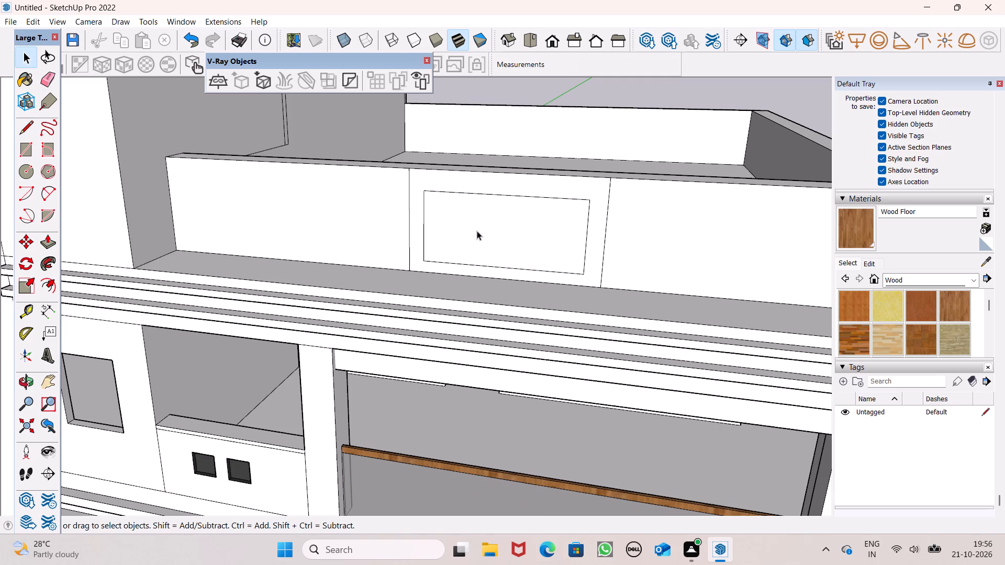
middle_drag(473, 273, 492, 323)
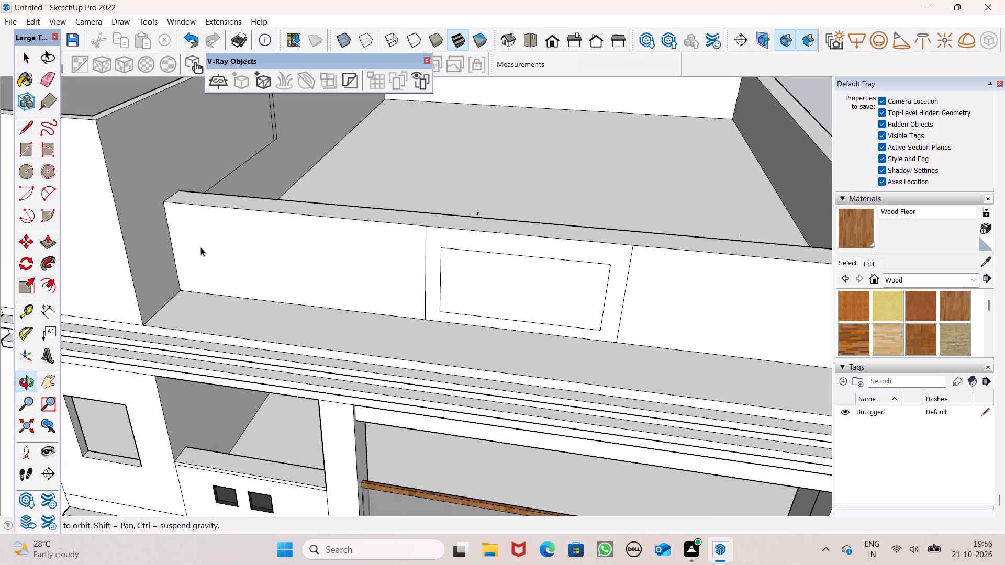
click(48, 235)
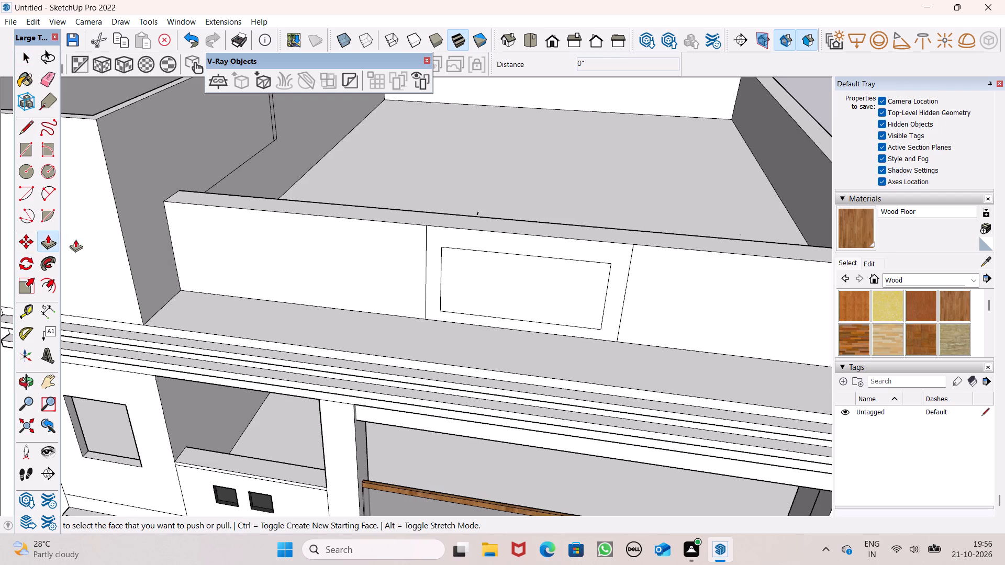
drag(489, 243, 489, 250)
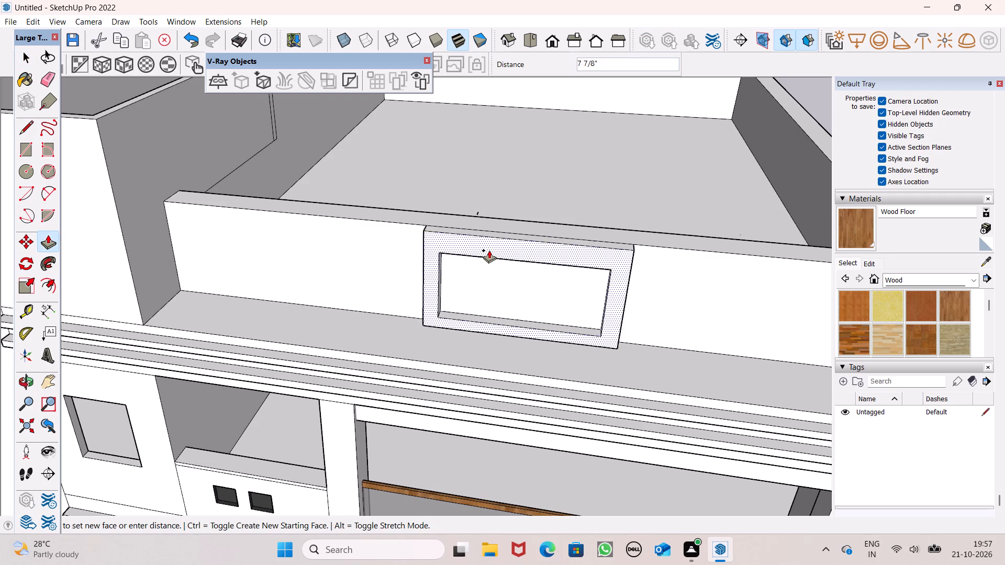
drag(489, 250, 489, 252)
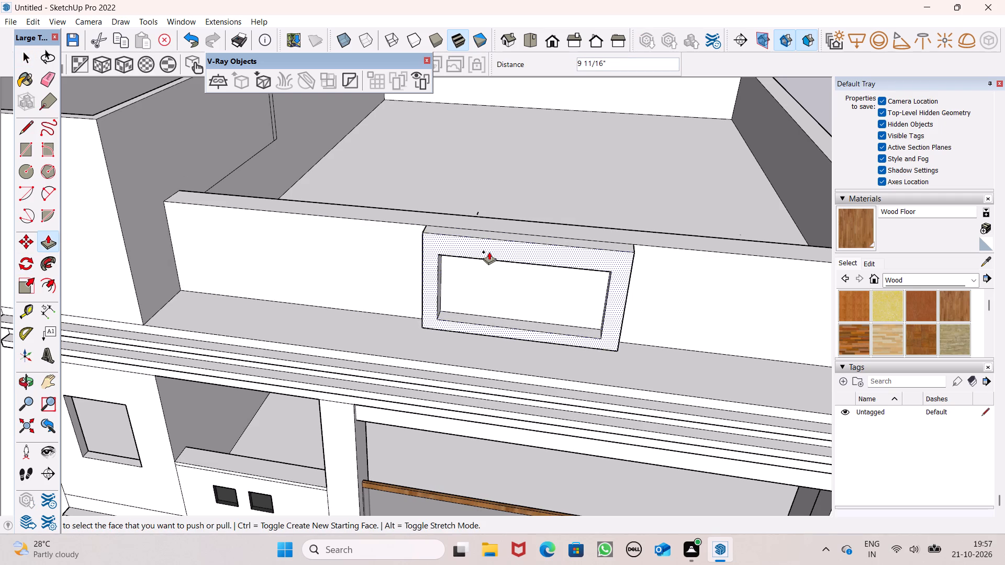
Push/Pull the top face of the projecting parapet frame up about 8 9/16".
middle_drag(492, 287, 476, 332)
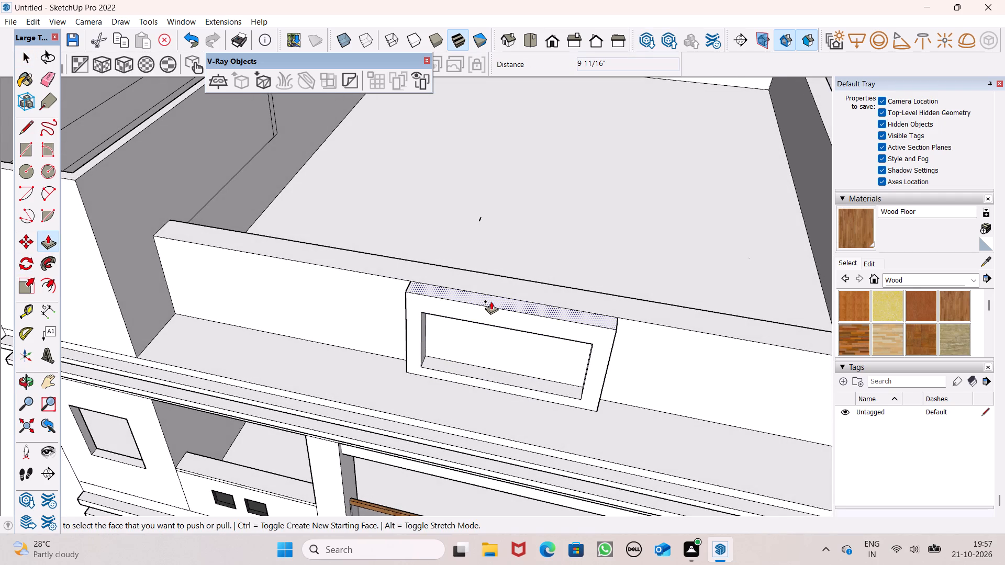
drag(491, 299, 490, 286)
Push/Pull the underside of the frame's top bar up about 10 3/8" to heighten the frame's recess.
scroll(493, 280, down, 2)
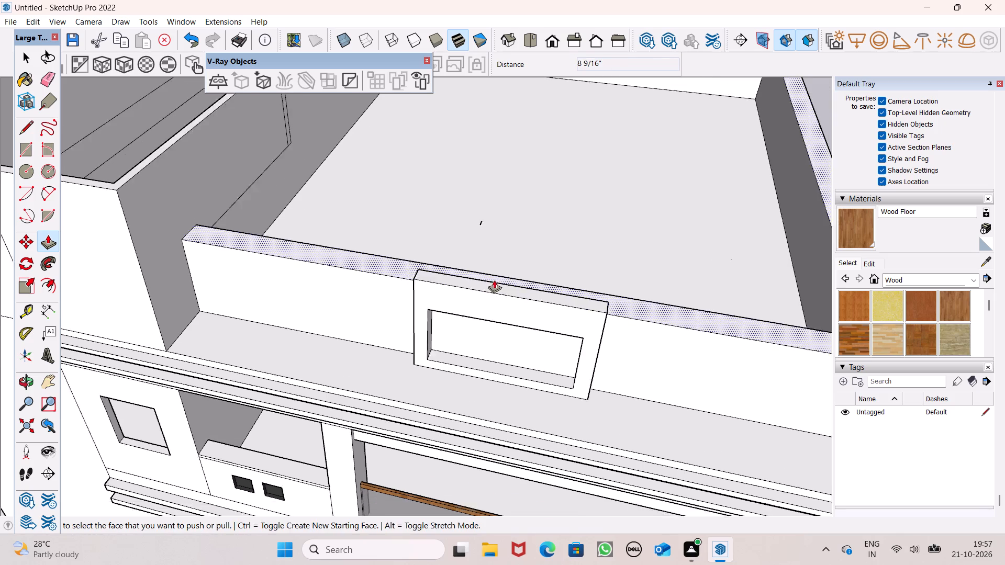
middle_drag(499, 293, 535, 143)
scroll(542, 180, up, 5)
middle_drag(538, 180, 538, 120)
scroll(528, 188, down, 5)
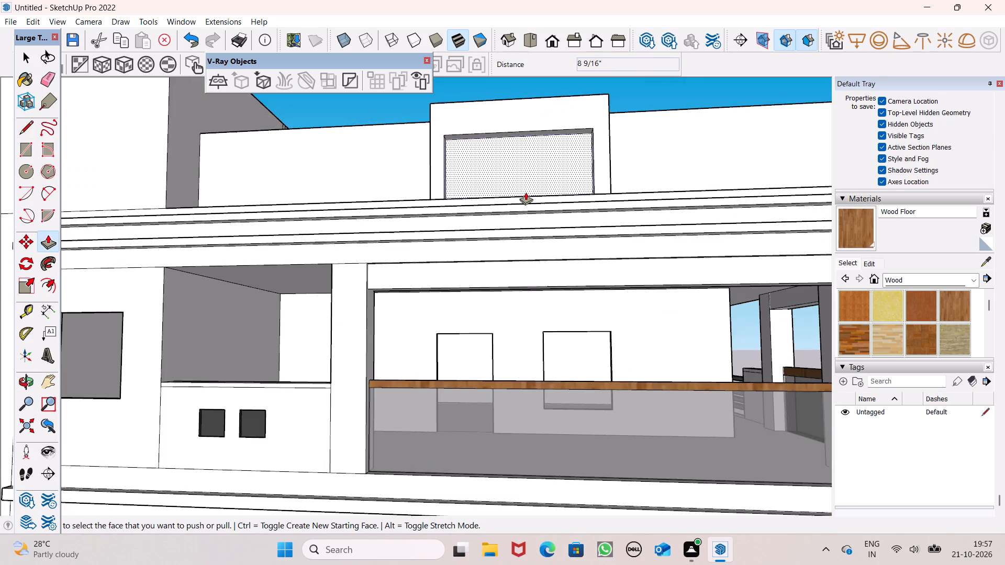
scroll(495, 94, up, 6)
scroll(521, 163, down, 5)
middle_drag(520, 186, 516, 148)
scroll(516, 148, up, 3)
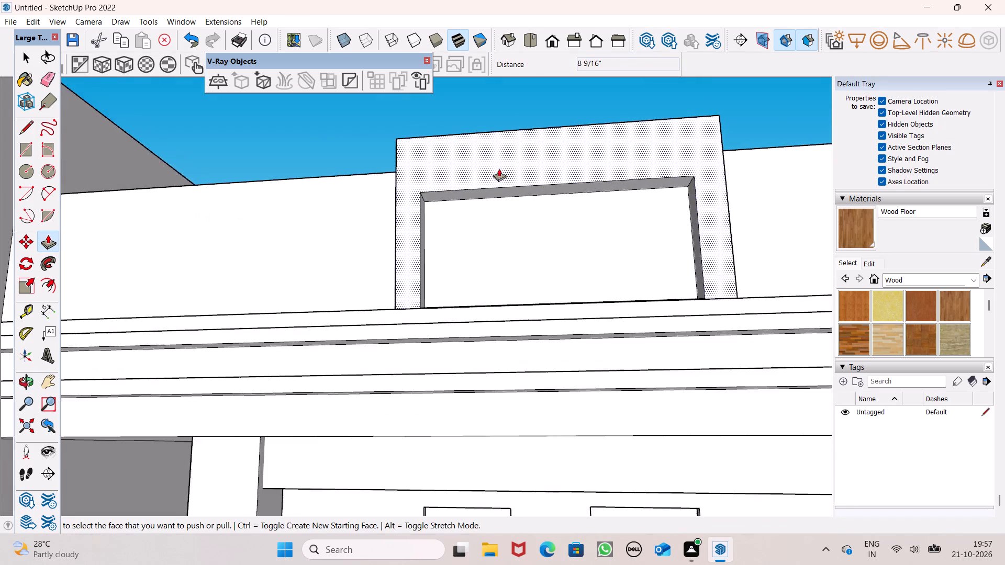
scroll(499, 168, up, 3)
drag(511, 201, 511, 159)
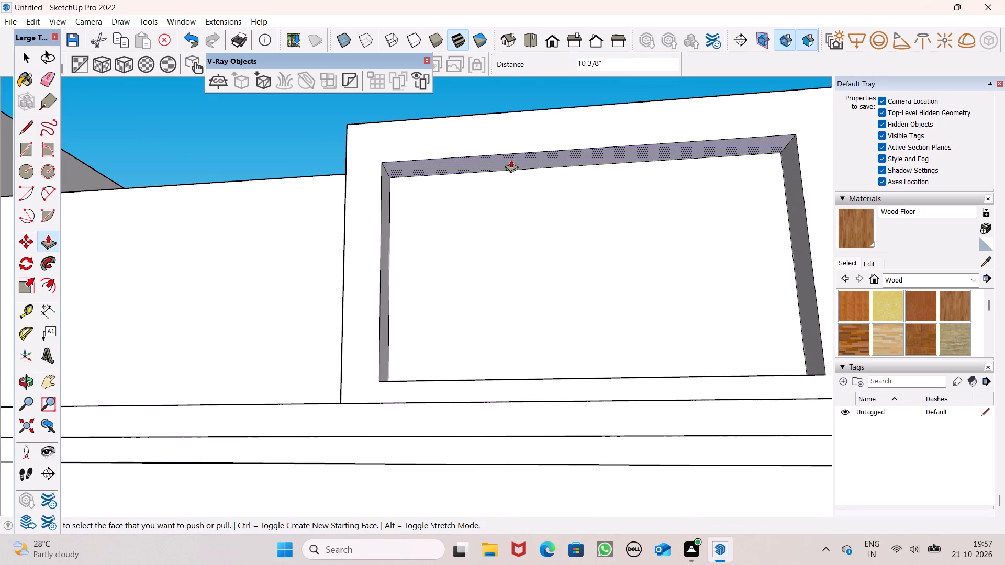
Outline a lower corner panel on the recess back face with lines about 2' 3 13/16" high and 4' 9 5/16" wide.
scroll(507, 156, down, 9)
middle_drag(520, 222, 527, 317)
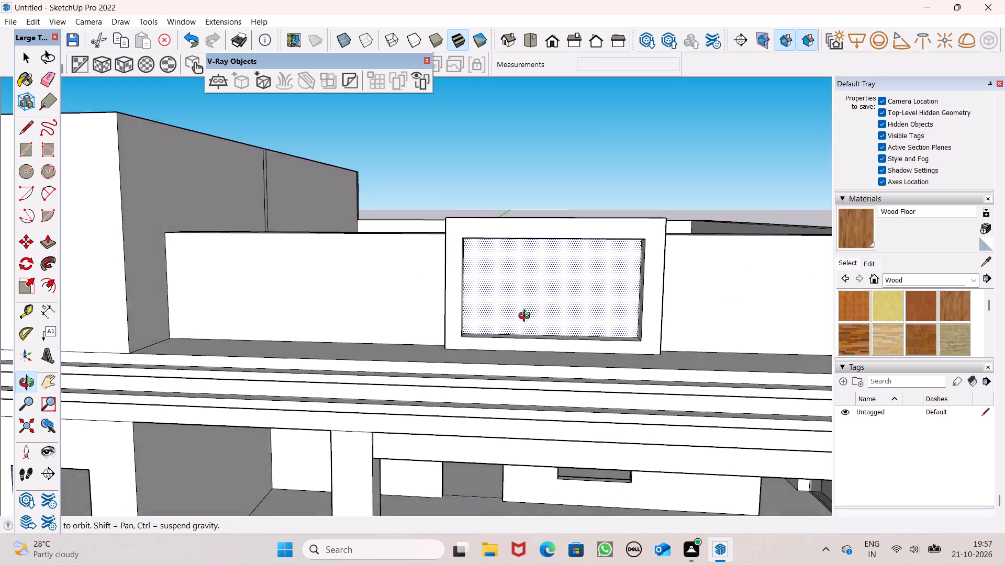
middle_drag(527, 317, 486, 322)
middle_drag(484, 292, 496, 318)
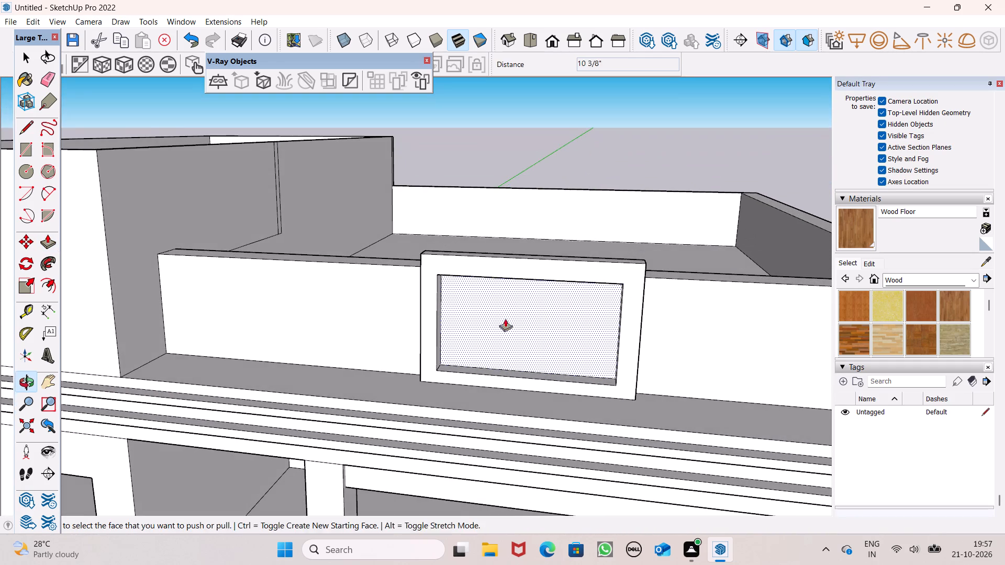
middle_drag(530, 341, 554, 358)
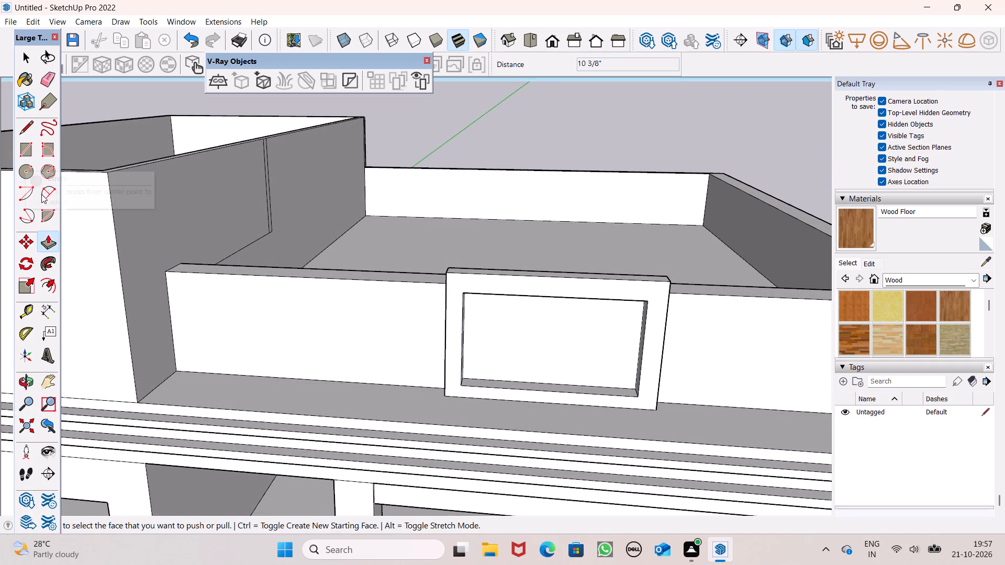
click(27, 128)
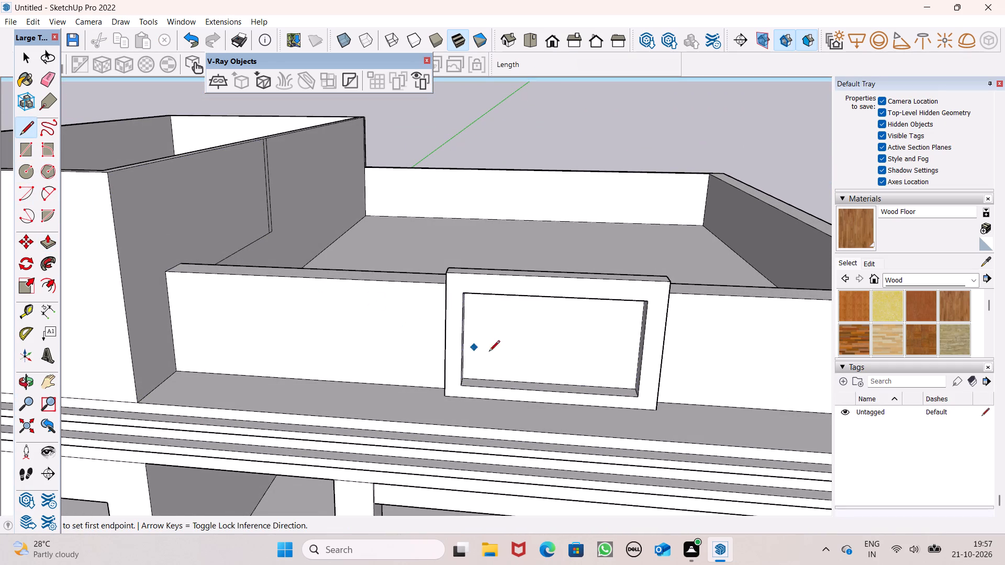
scroll(640, 382, up, 5)
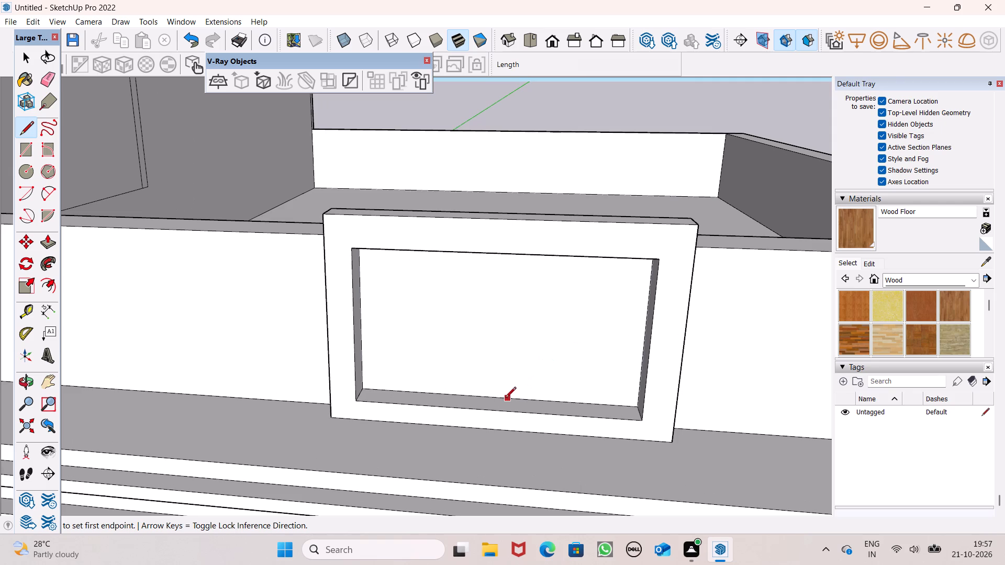
click(461, 392)
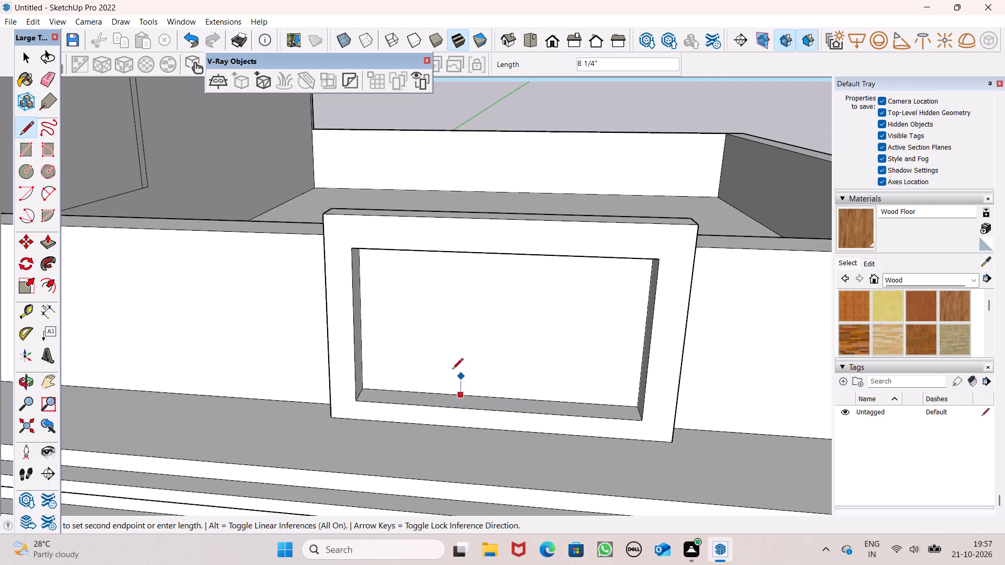
click(464, 316)
click(644, 324)
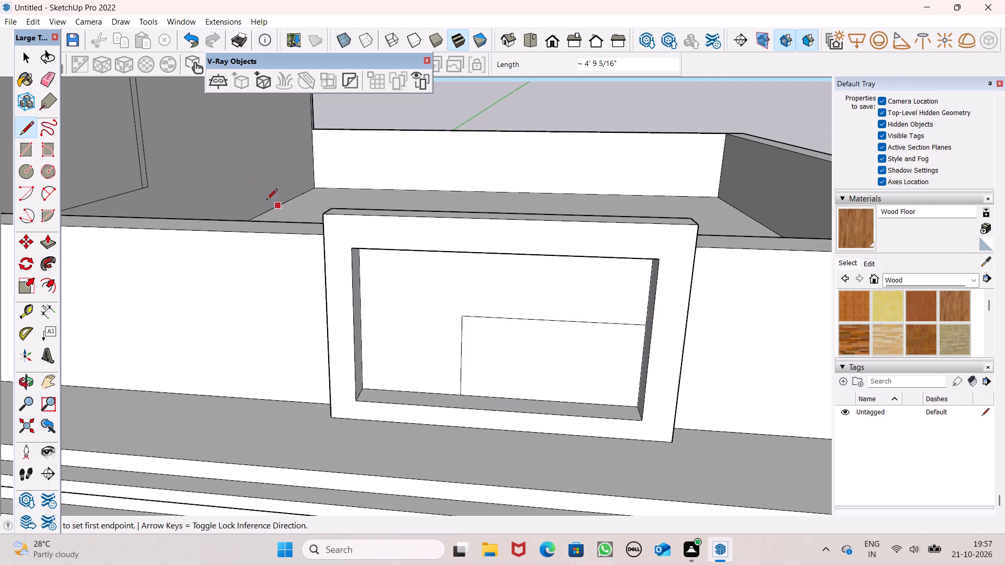
Draw a small square about 8 5/8" by 8 5/8" inside the recess's lower corner panel.
click(21, 149)
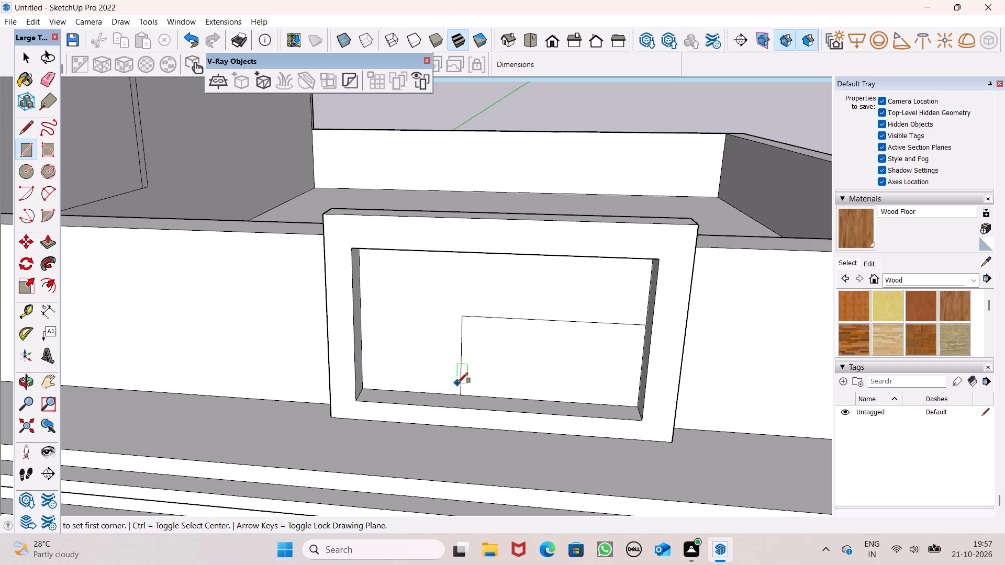
middle_drag(647, 394, 648, 365)
scroll(647, 370, up, 6)
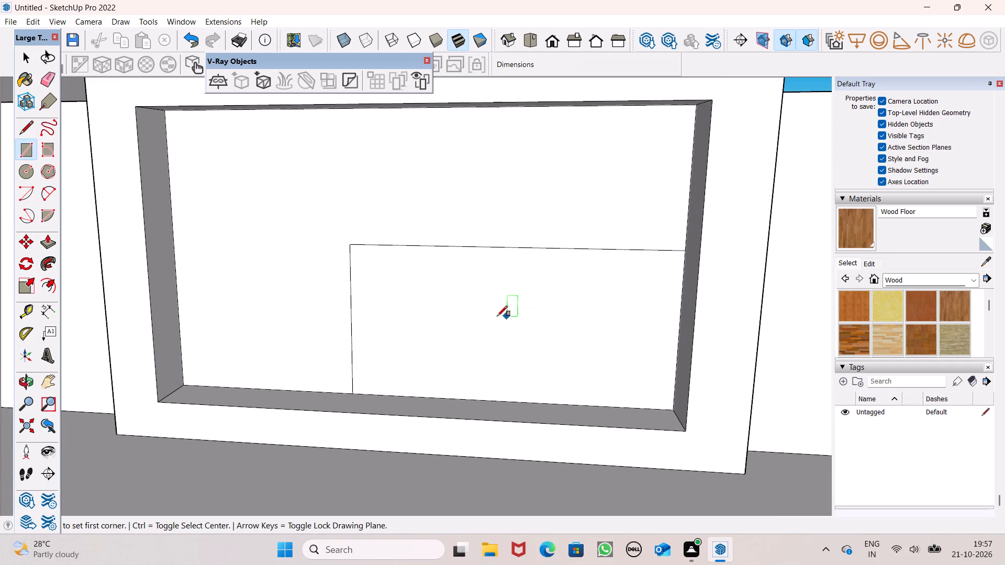
scroll(583, 297, down, 2)
scroll(482, 295, up, 3)
scroll(483, 294, down, 3)
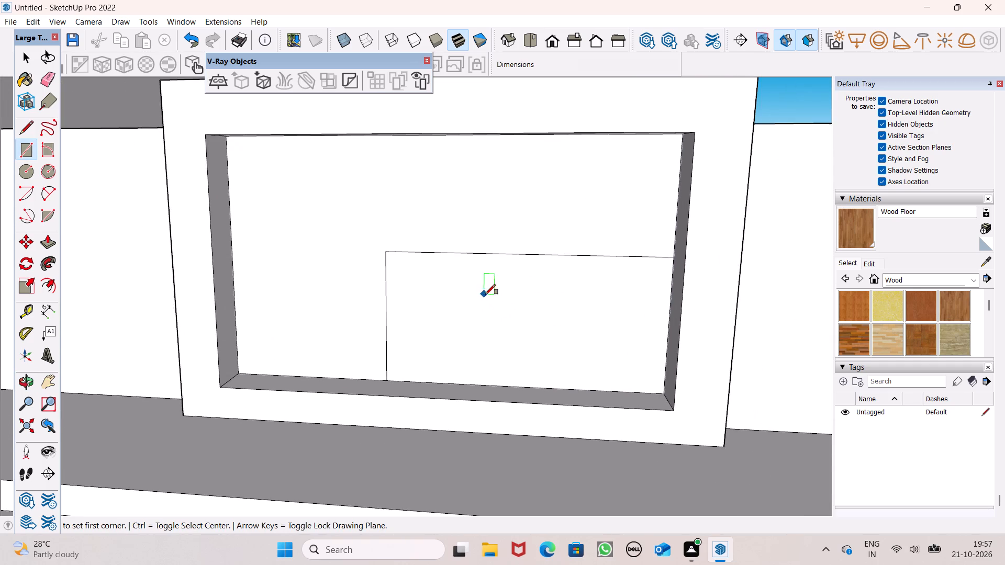
middle_drag(514, 328, 521, 312)
scroll(501, 311, up, 1)
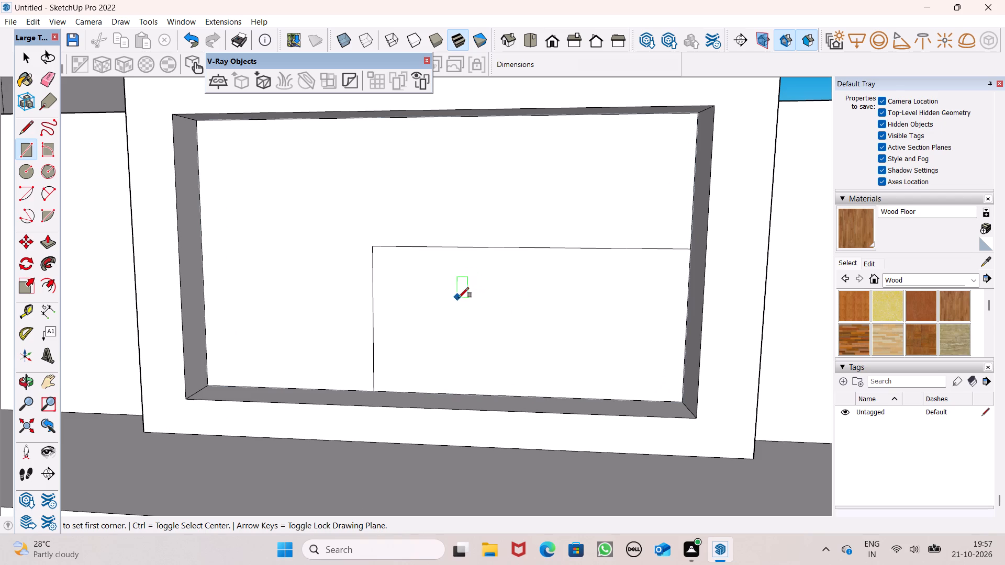
click(466, 293)
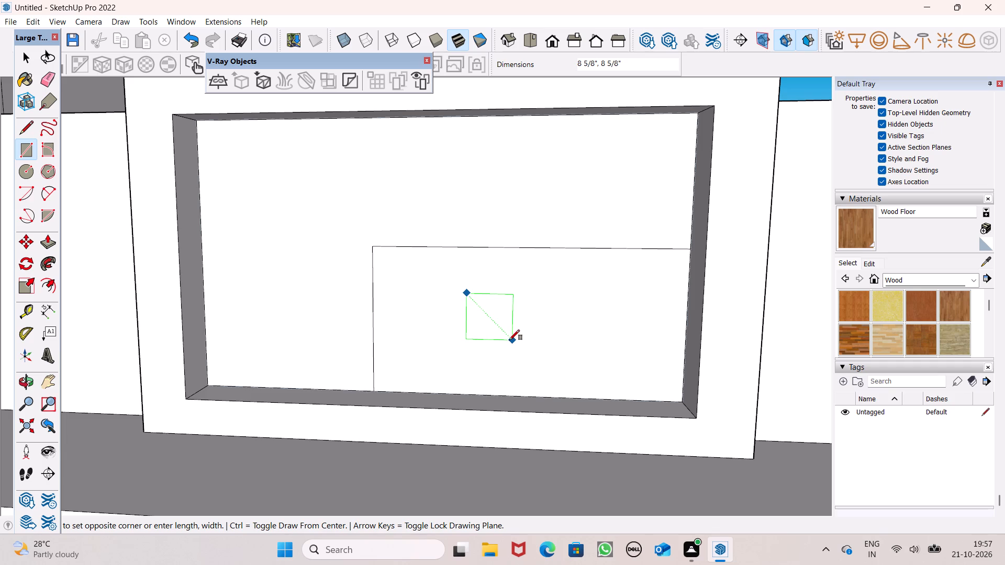
click(508, 338)
Move the small square about 2 3/4" toward the corner panel's vertical dividing line.
key(space)
double_click(491, 325)
middle_drag(523, 350, 505, 362)
key(m)
key(Return)
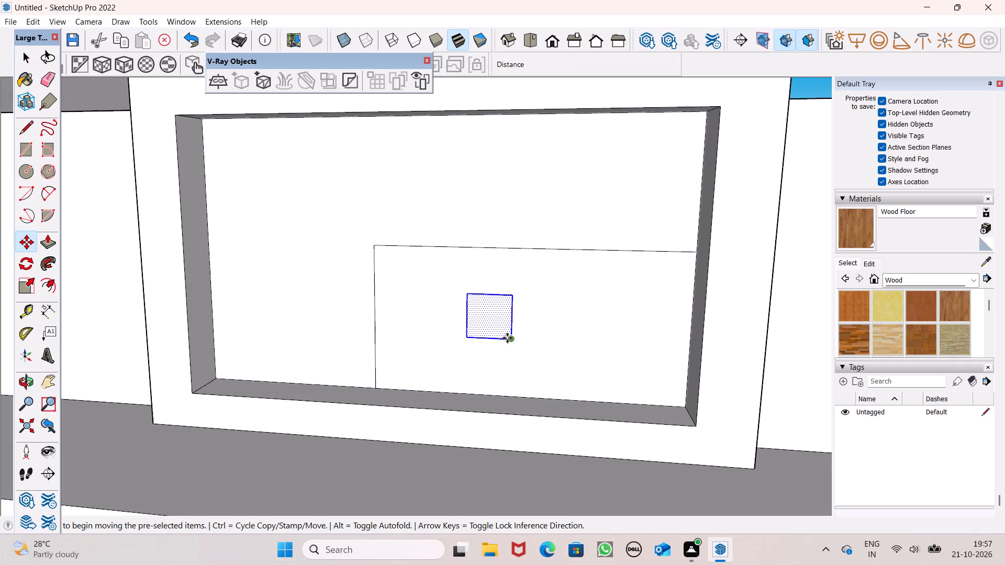
drag(512, 338, 496, 340)
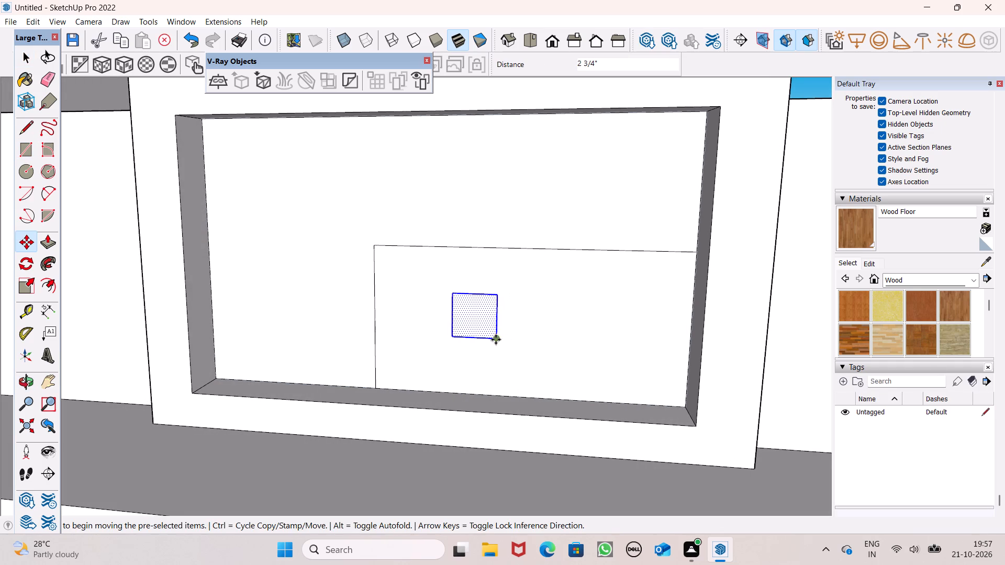
Copy the small square sideways to place a matching second square beside it in the corner panel.
drag(495, 337, 555, 333)
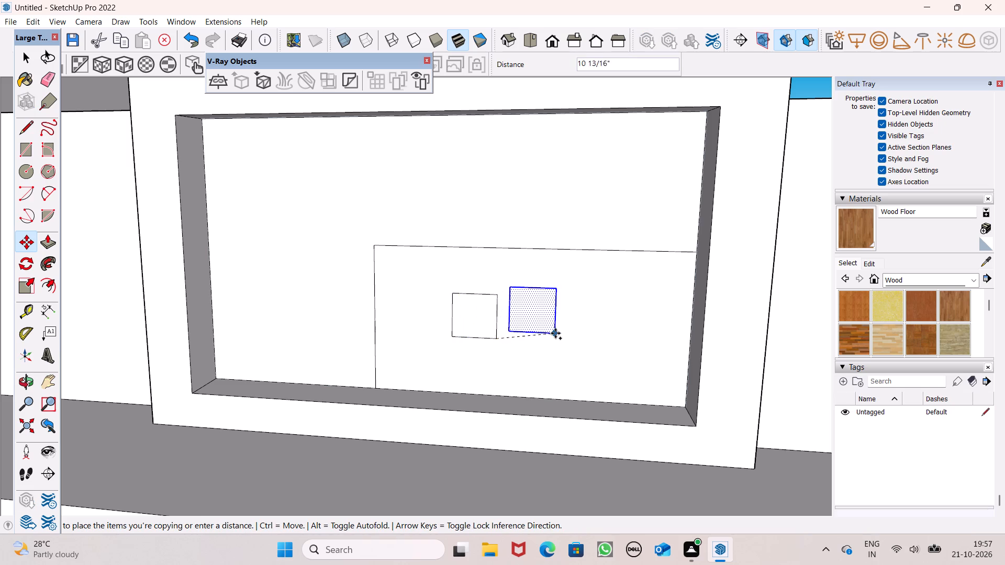
drag(555, 333, 563, 336)
key(space)
scroll(550, 283, down, 5)
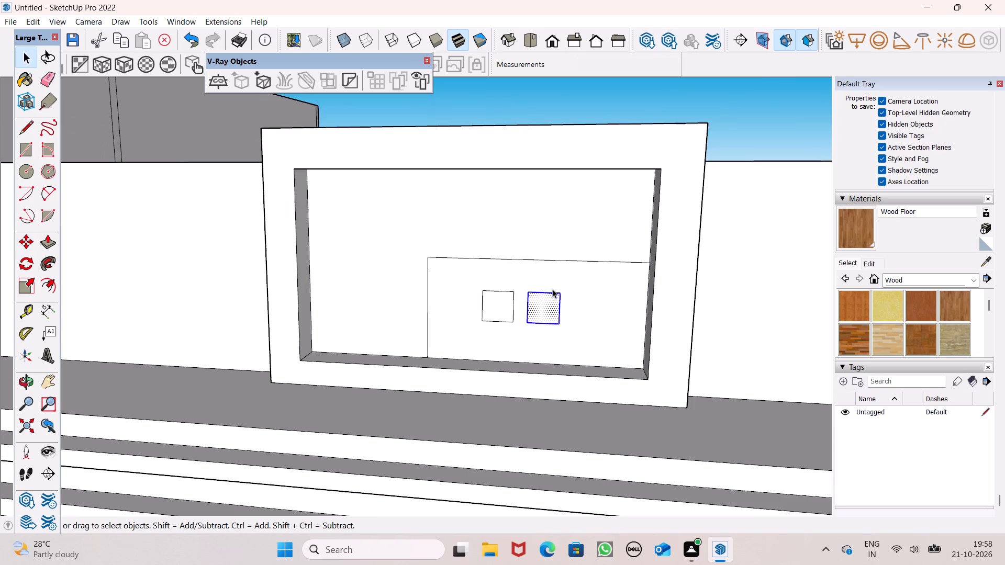
scroll(552, 289, down, 4)
click(522, 125)
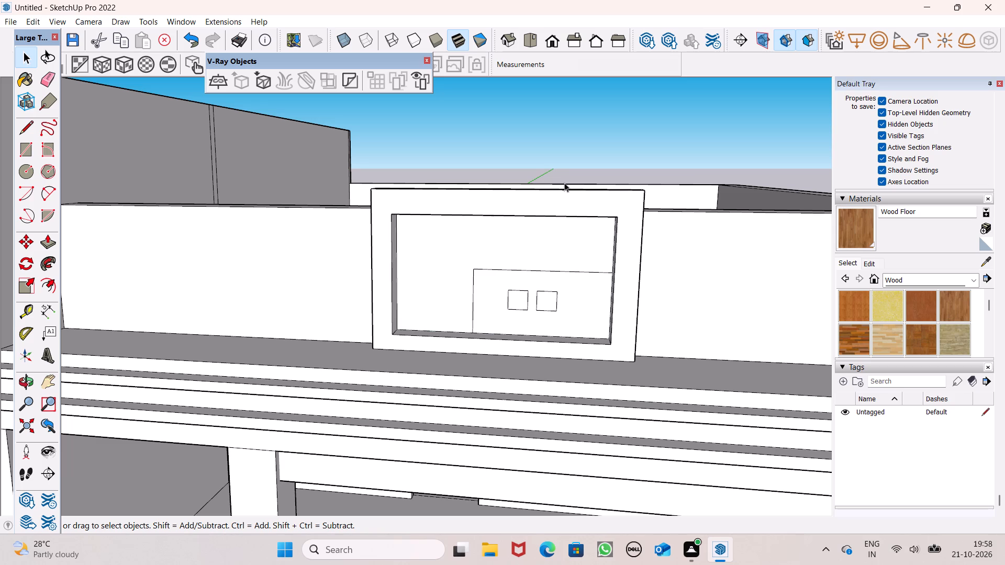
Paint both small squares in the corner panel with dark grey Color M07 from the Colors materials.
scroll(541, 305, up, 2)
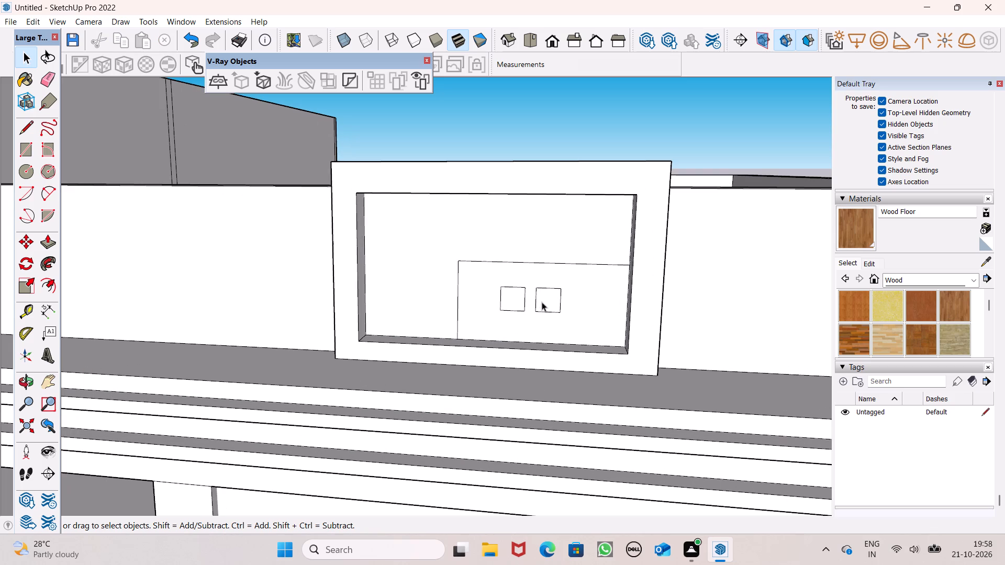
scroll(896, 297, down, 1)
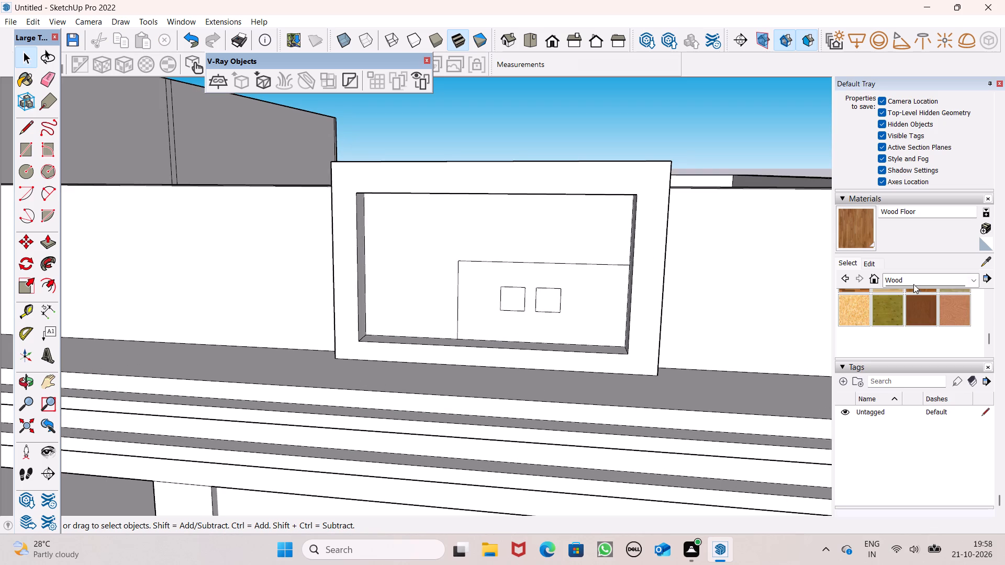
click(912, 282)
click(911, 321)
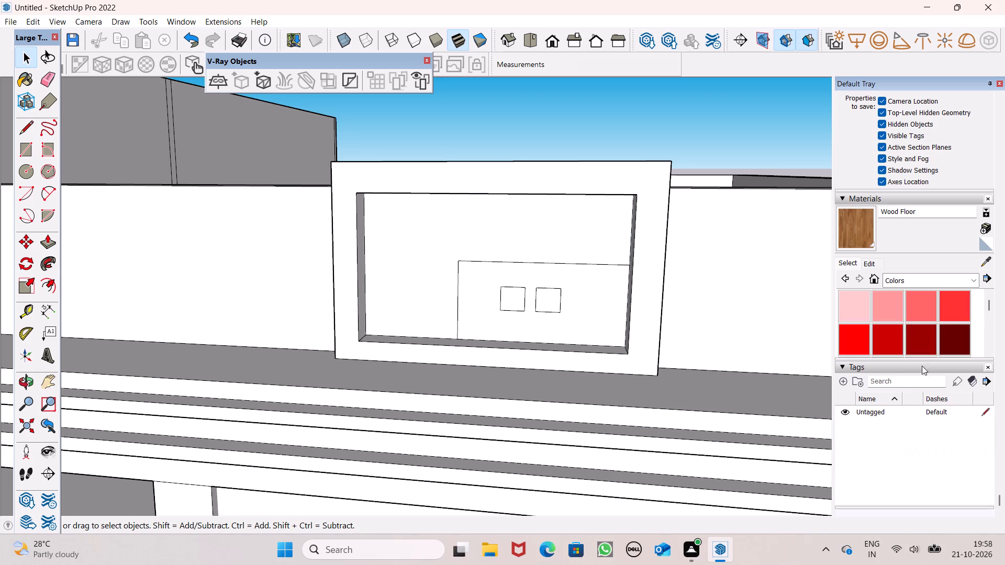
scroll(908, 344, down, 10)
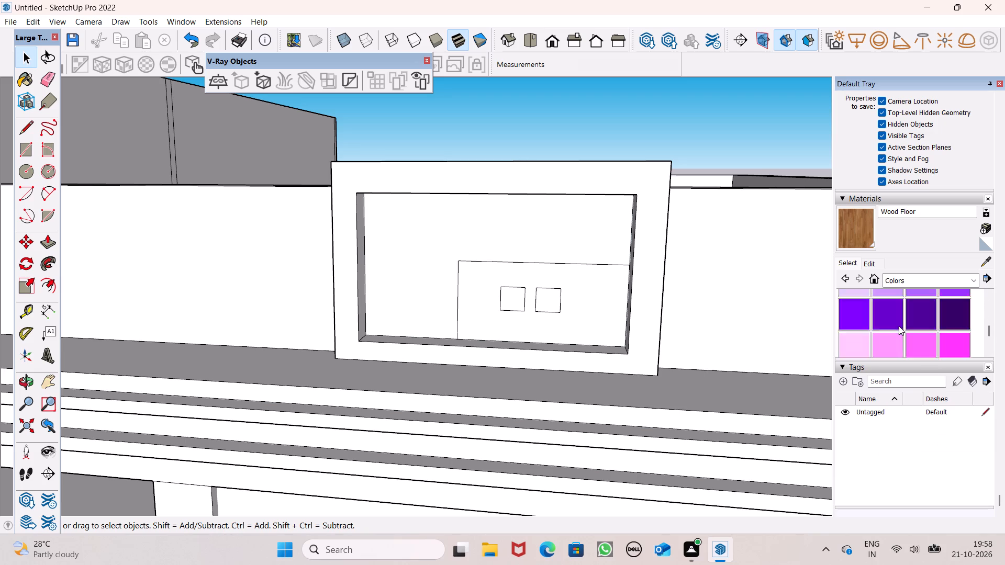
scroll(899, 326, down, 4)
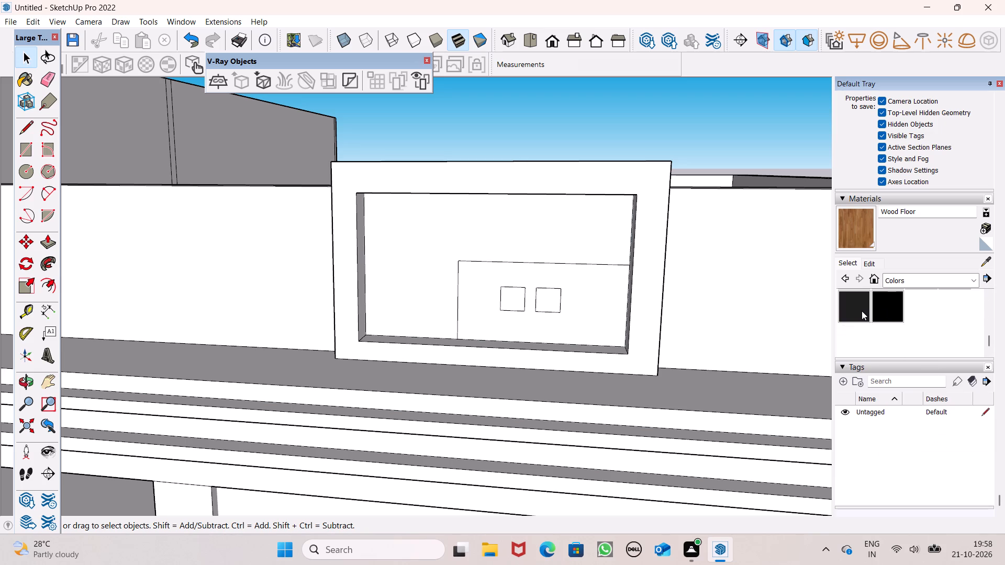
click(862, 311)
scroll(510, 320, up, 2)
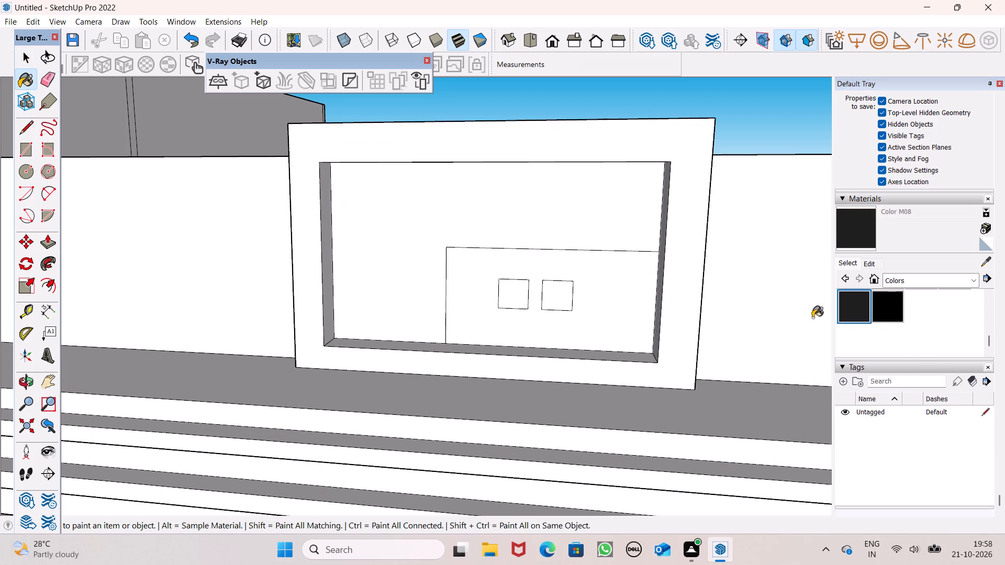
scroll(887, 340, up, 1)
click(955, 334)
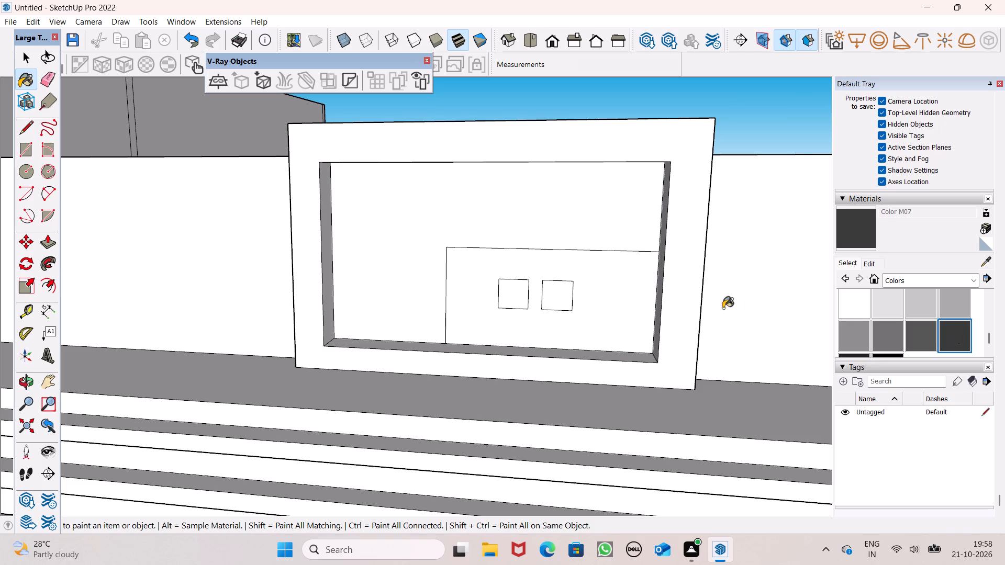
scroll(610, 307, up, 2)
drag(552, 297, 546, 296)
click(478, 292)
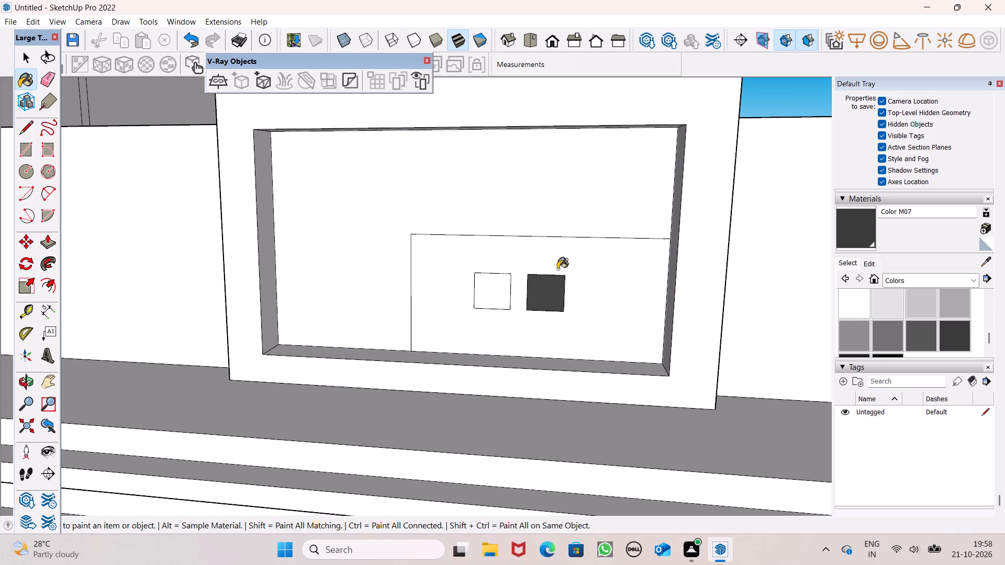
Paint the L-shaped recess back face around the corner panel with Color M07.
scroll(557, 269, down, 2)
click(448, 211)
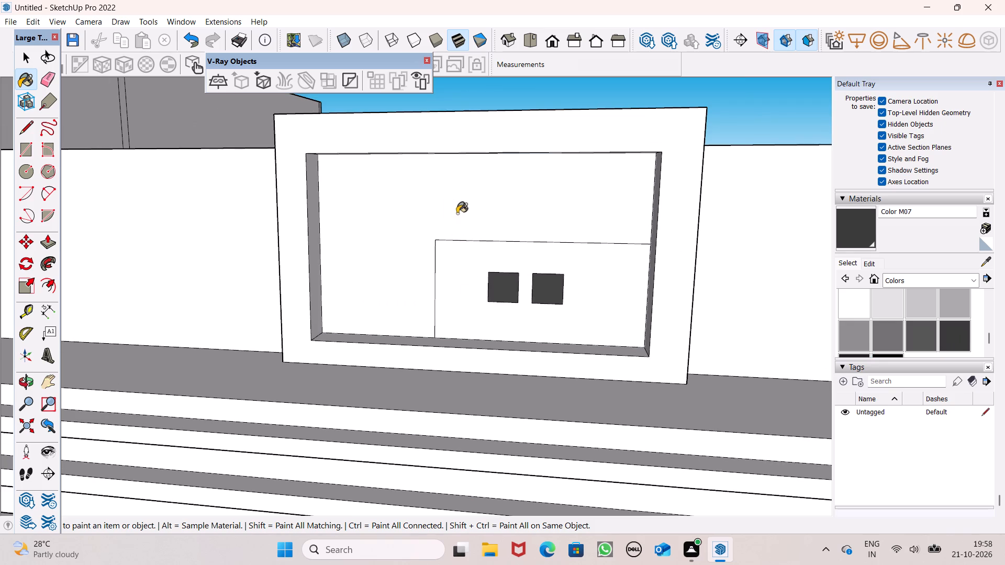
Outline a rectangle about 6' 4" long and 1' 8" high on the terrace parapet's front face, against the tower wall.
scroll(633, 232, down, 4)
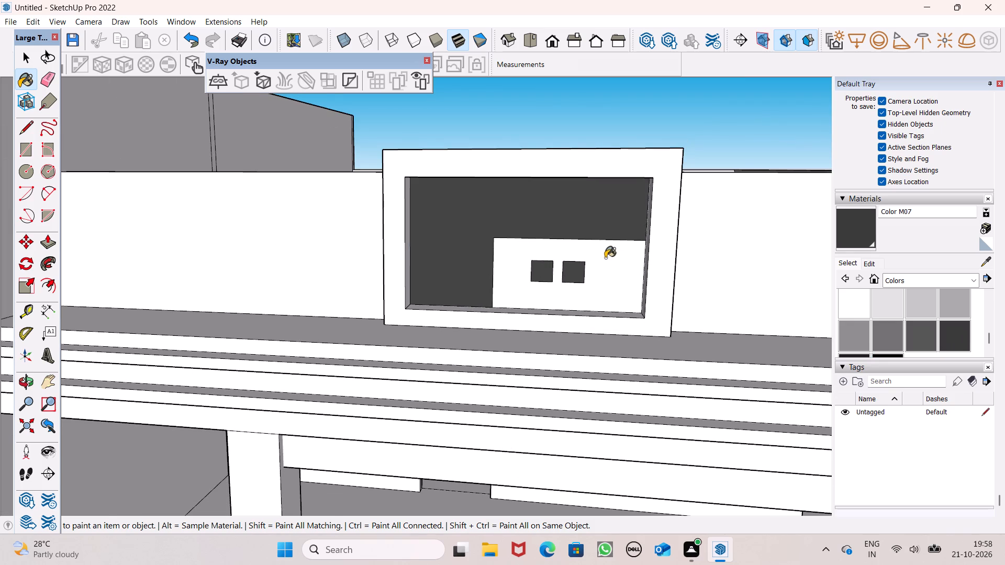
scroll(605, 260, down, 15)
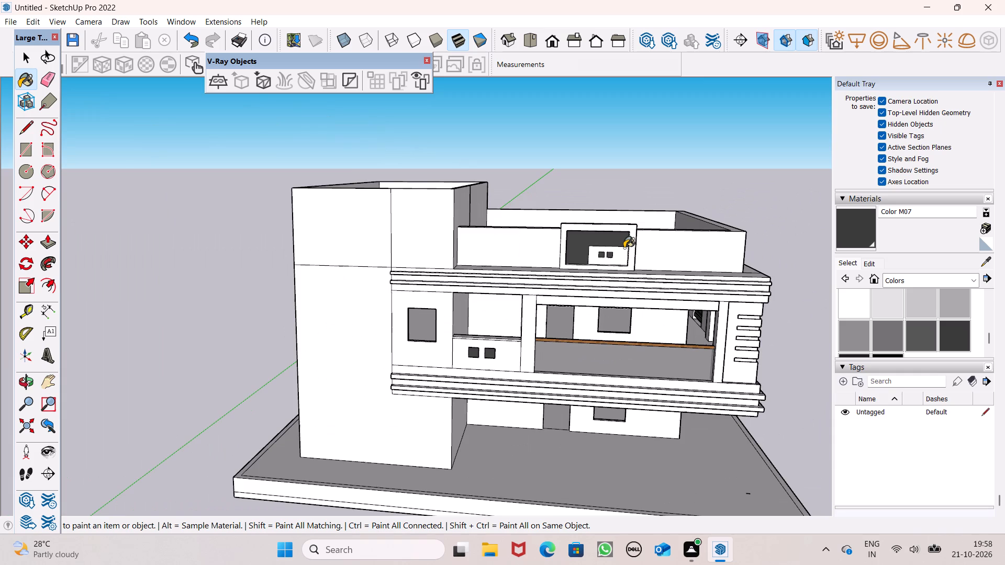
scroll(624, 248, down, 3)
middle_drag(583, 320, 586, 331)
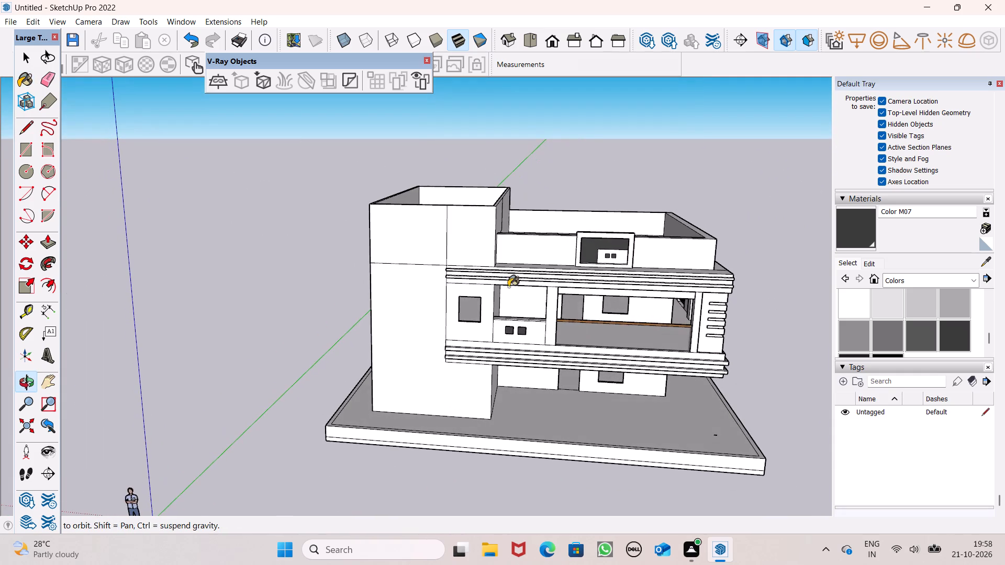
scroll(494, 262, up, 5)
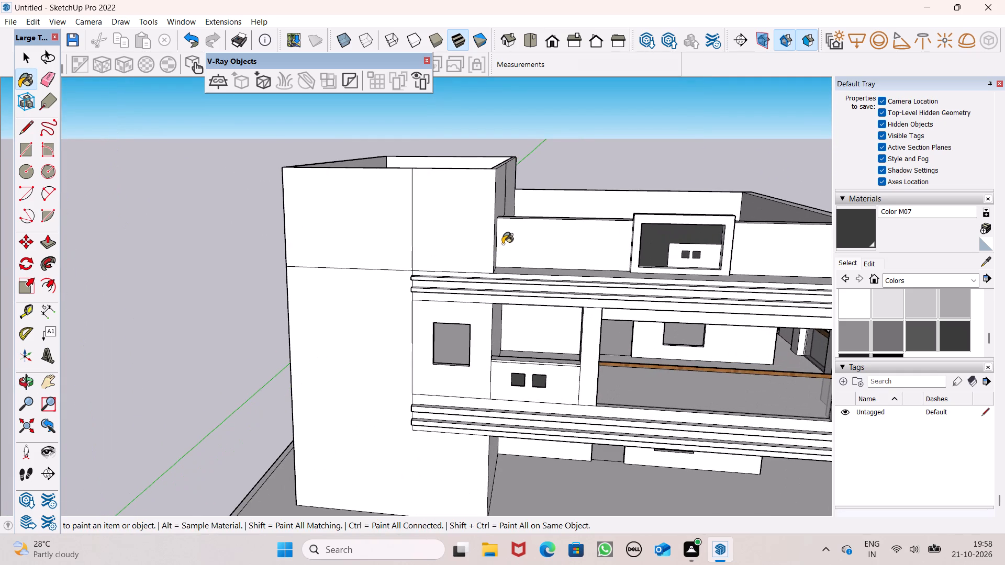
scroll(502, 244, up, 6)
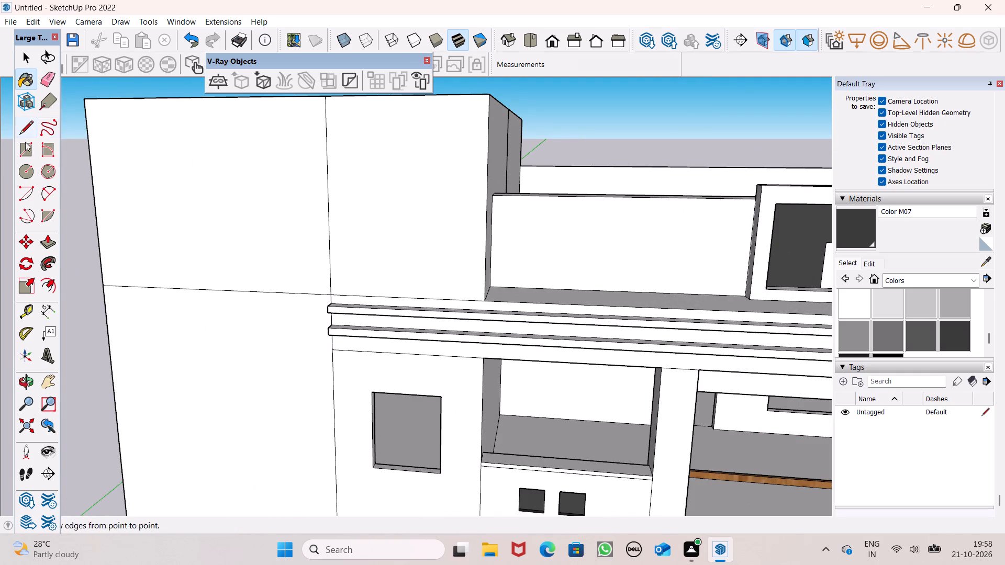
click(23, 128)
scroll(533, 208, up, 4)
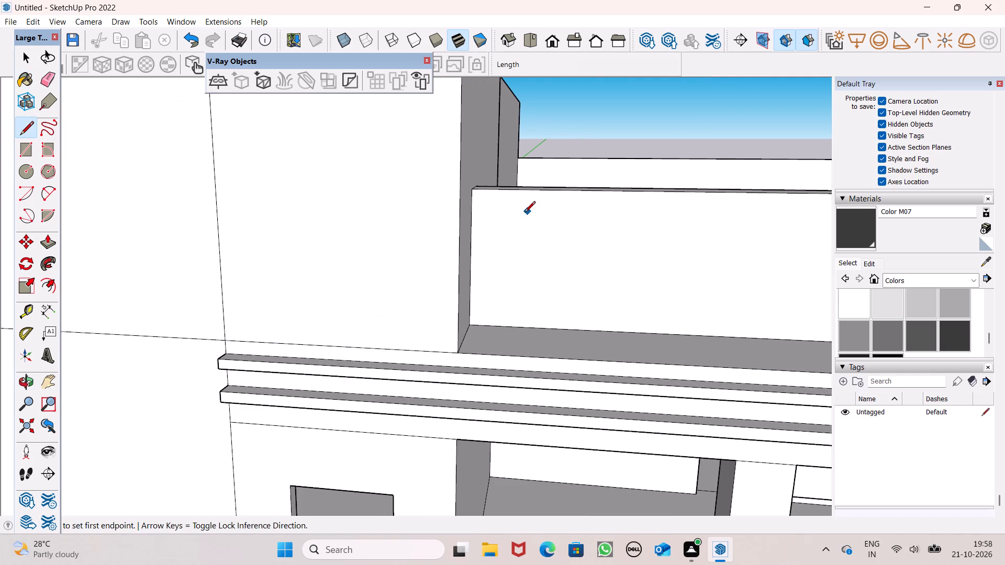
click(470, 221)
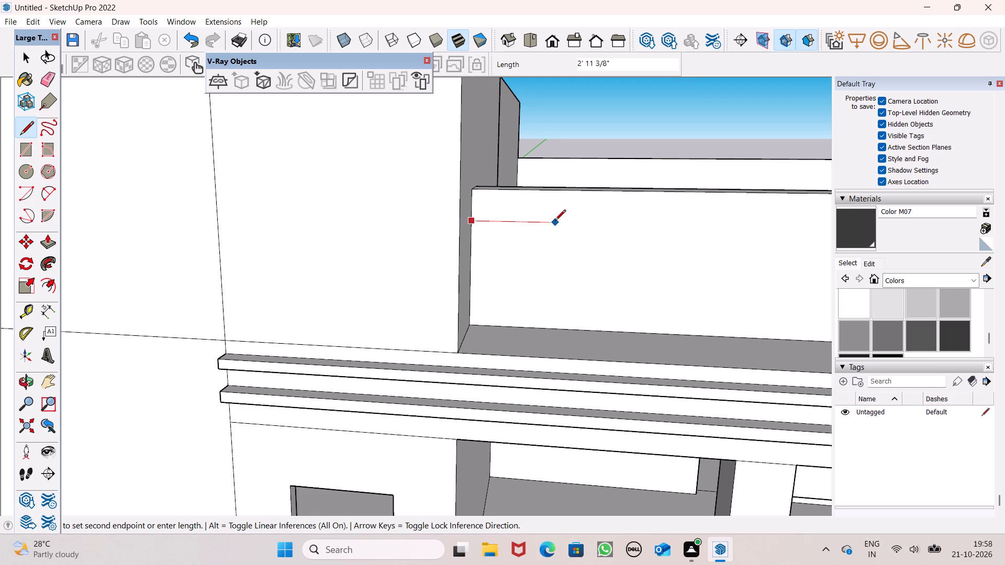
scroll(582, 223, down, 3)
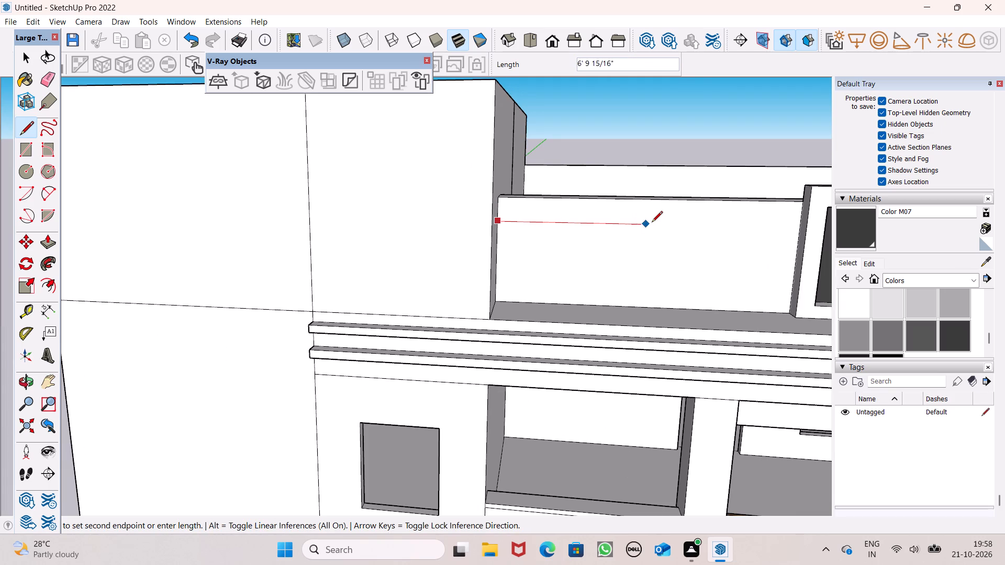
click(637, 225)
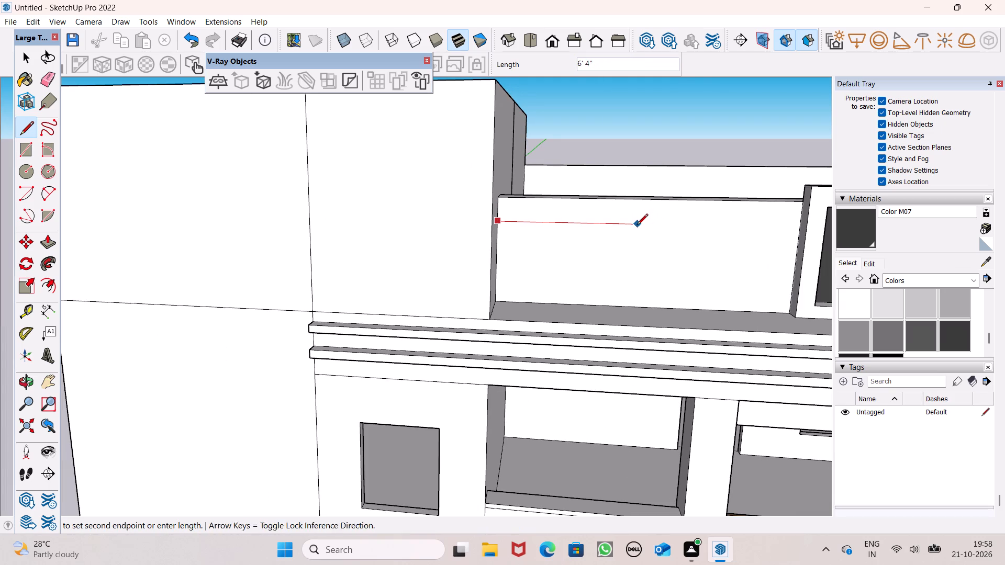
click(633, 258)
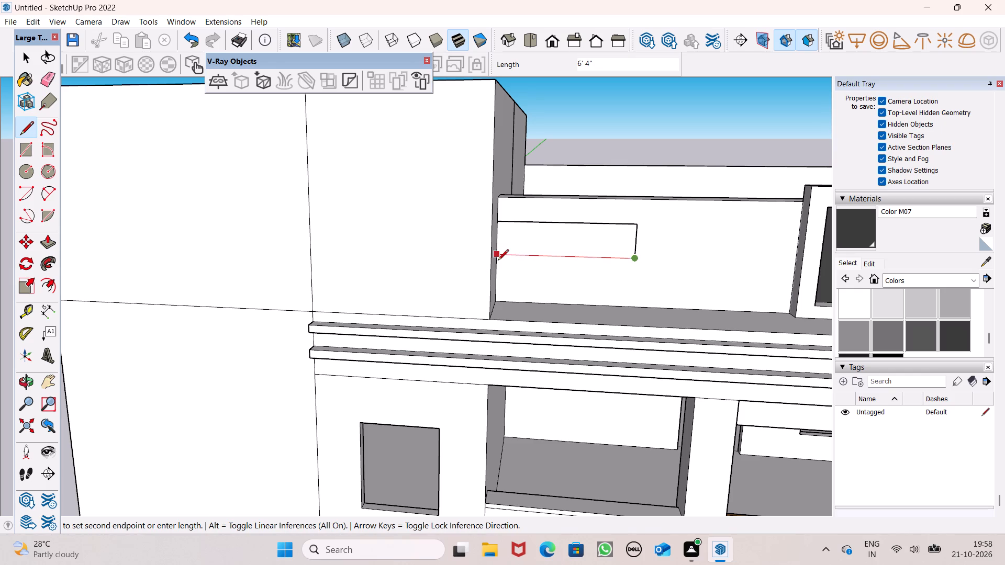
click(497, 261)
Push the outlined rectangle 1' 6" inward to cut a slot opening through the parapet beside the tower.
click(50, 235)
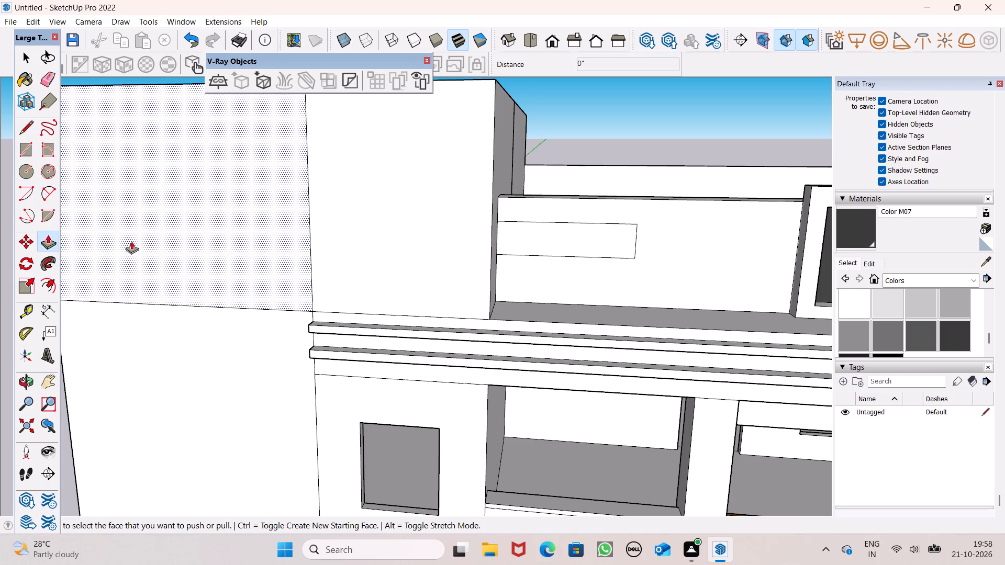
scroll(434, 272, up, 2)
drag(534, 241, 534, 240)
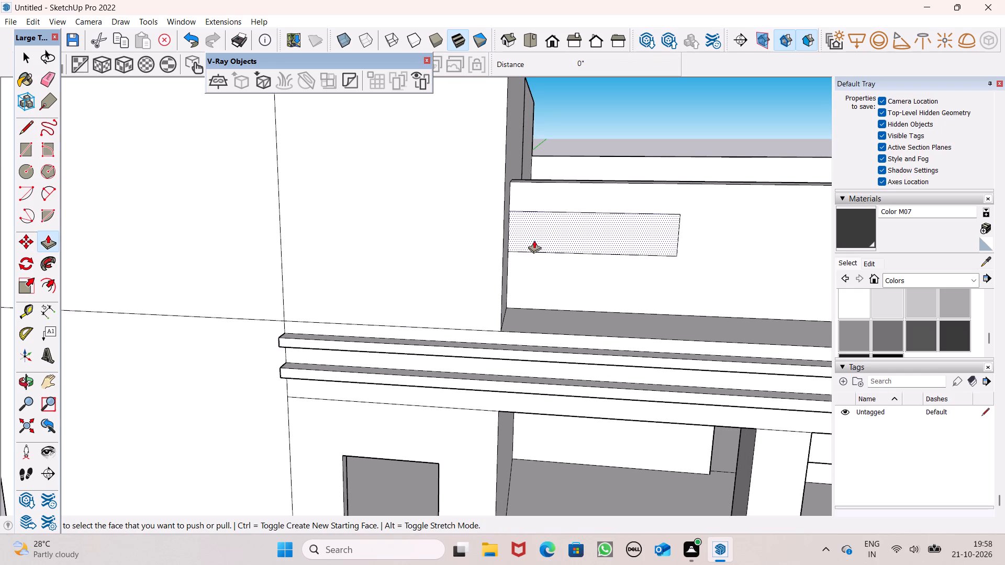
drag(534, 240, 570, 223)
scroll(569, 240, down, 3)
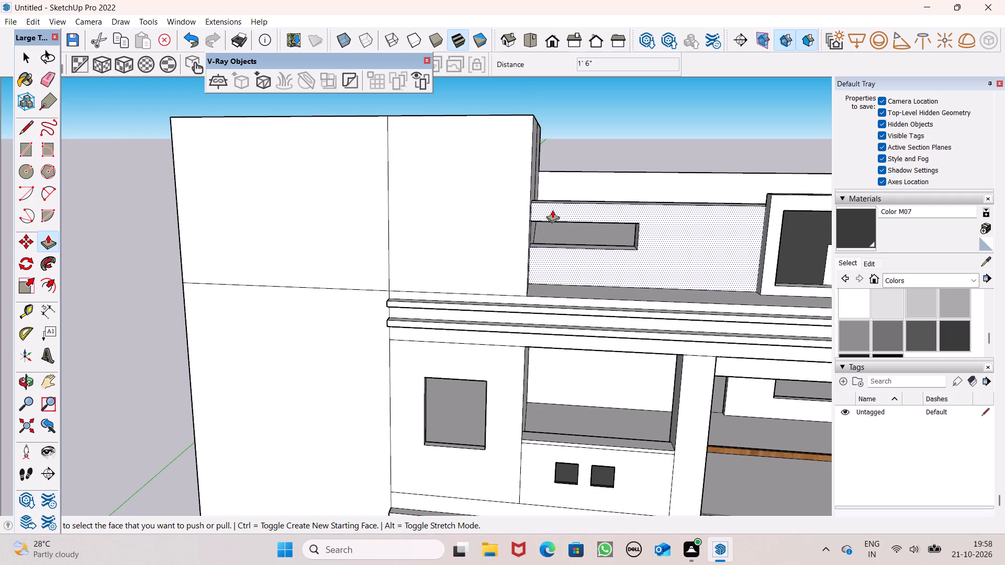
scroll(577, 222, down, 5)
scroll(515, 204, down, 6)
middle_drag(713, 266, 691, 266)
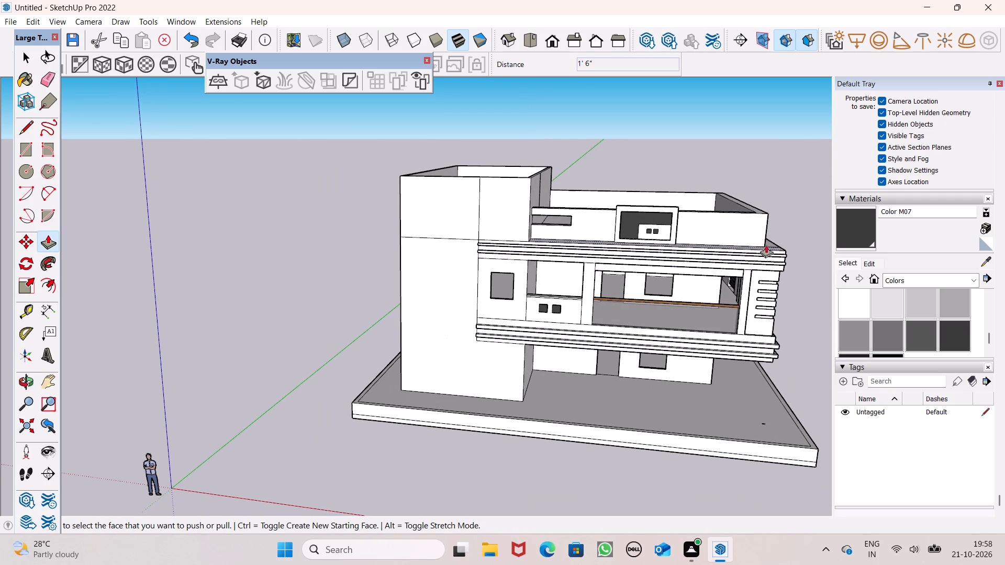
key(space)
Draw a 28' 8 7/8" horizontal line from the slot's upper corner across the parapet front to its far end edge.
scroll(787, 206, up, 5)
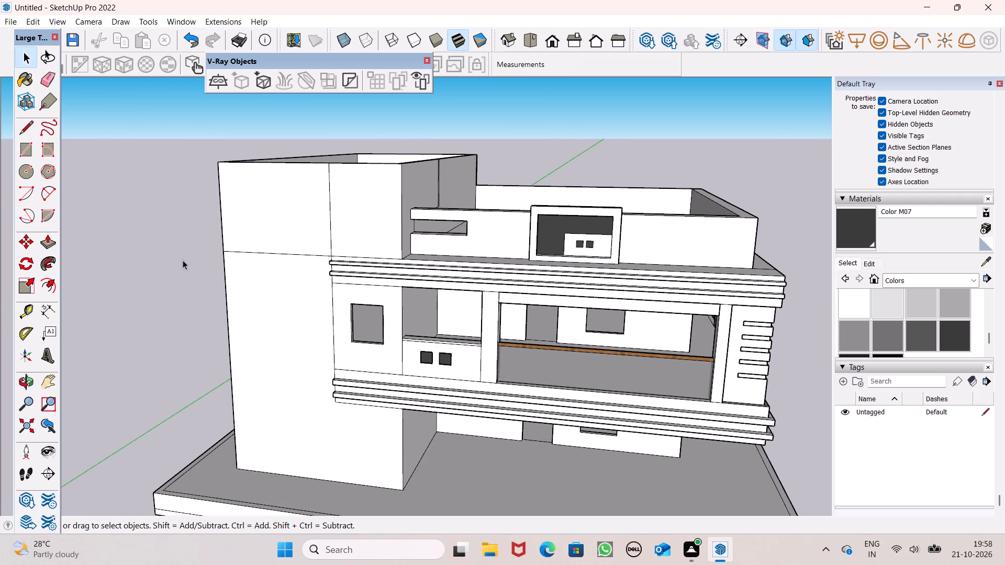
drag(32, 123, 46, 124)
click(26, 129)
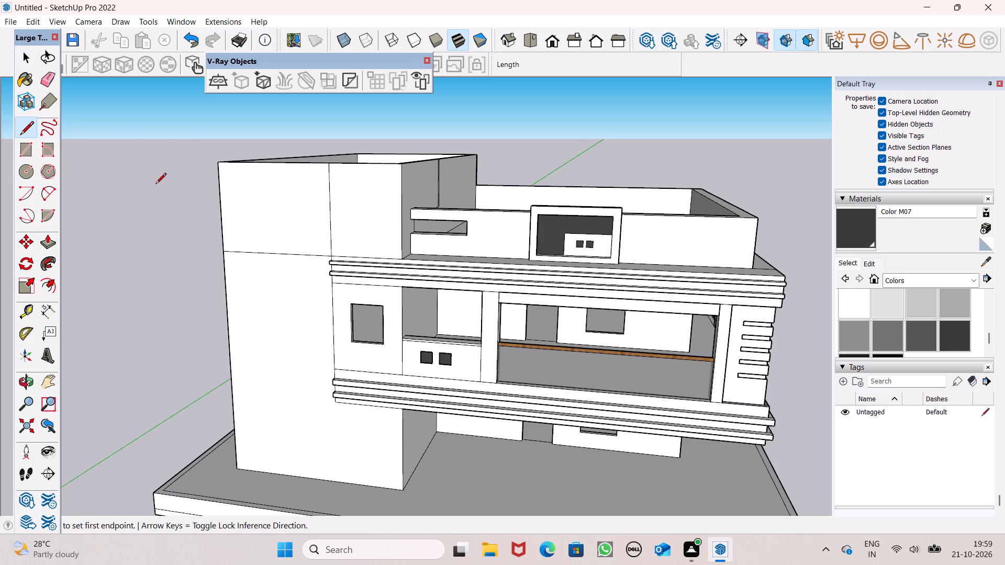
scroll(232, 235, down, 3)
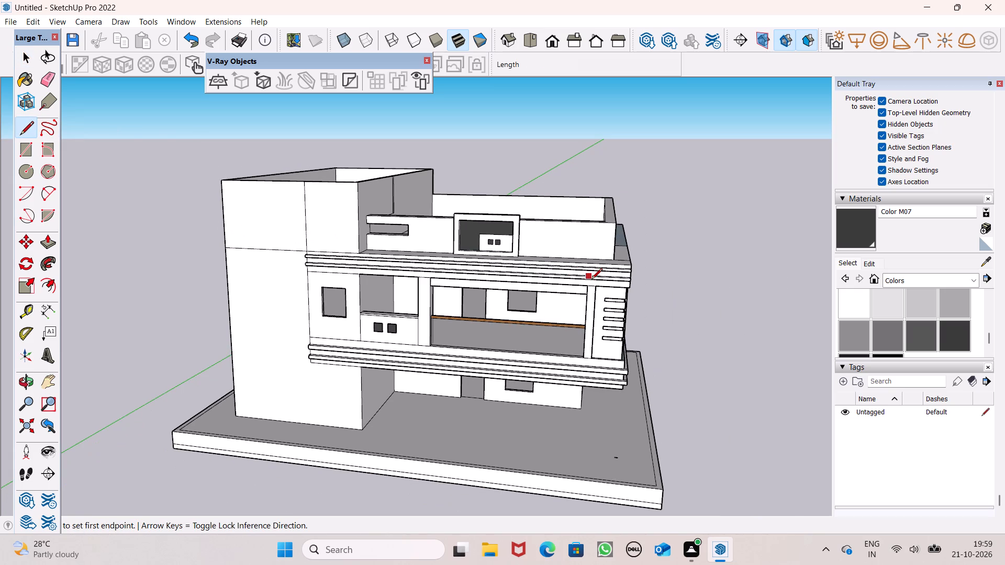
scroll(479, 254, up, 3)
scroll(414, 228, up, 2)
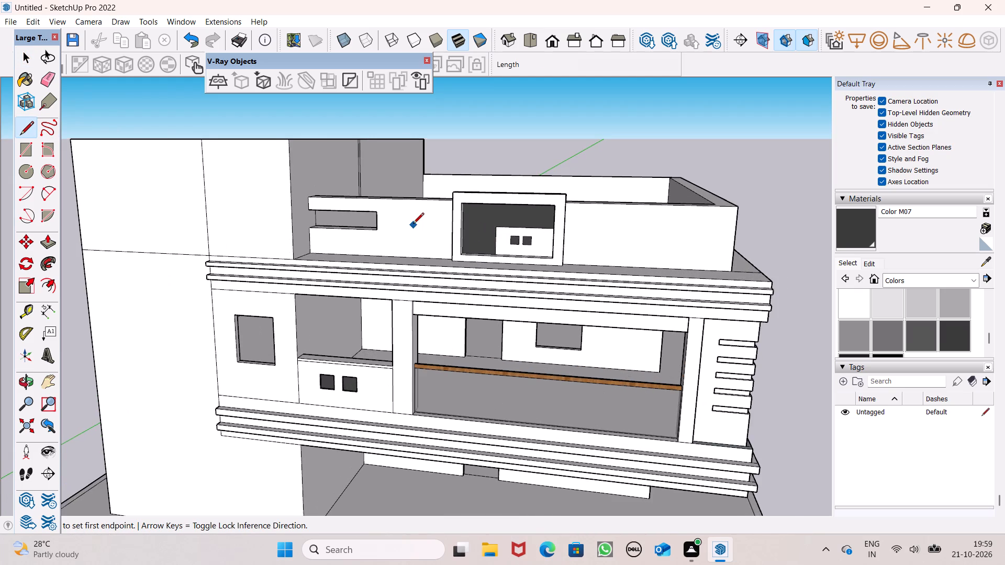
scroll(413, 224, up, 1)
scroll(323, 225, down, 1)
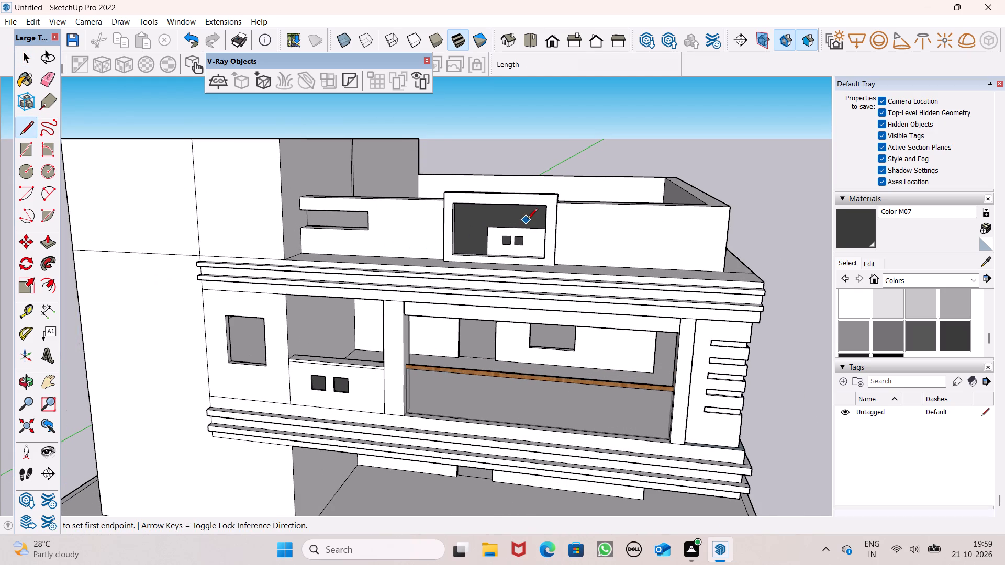
scroll(527, 217, up, 2)
scroll(431, 194, down, 1)
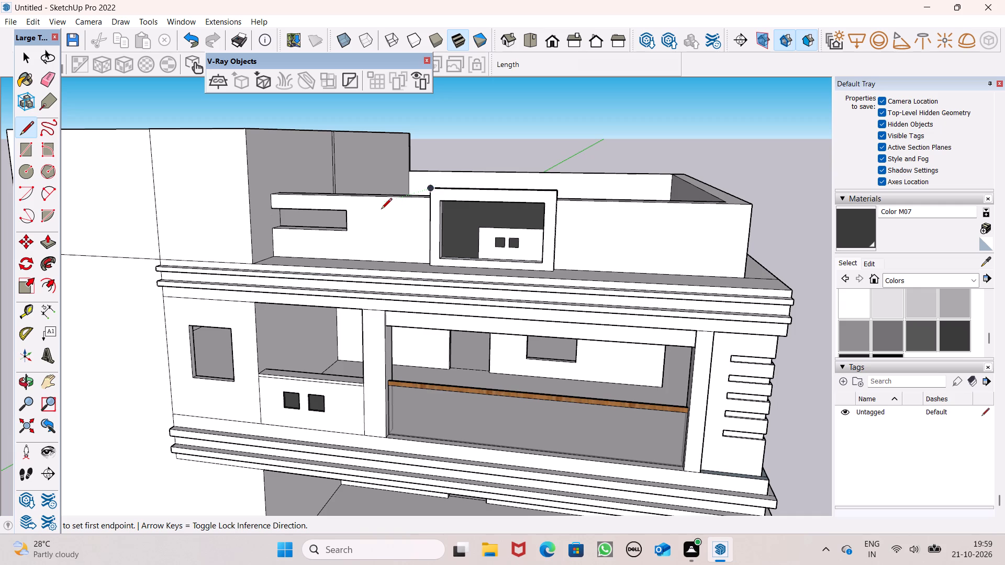
scroll(379, 212, up, 2)
click(336, 208)
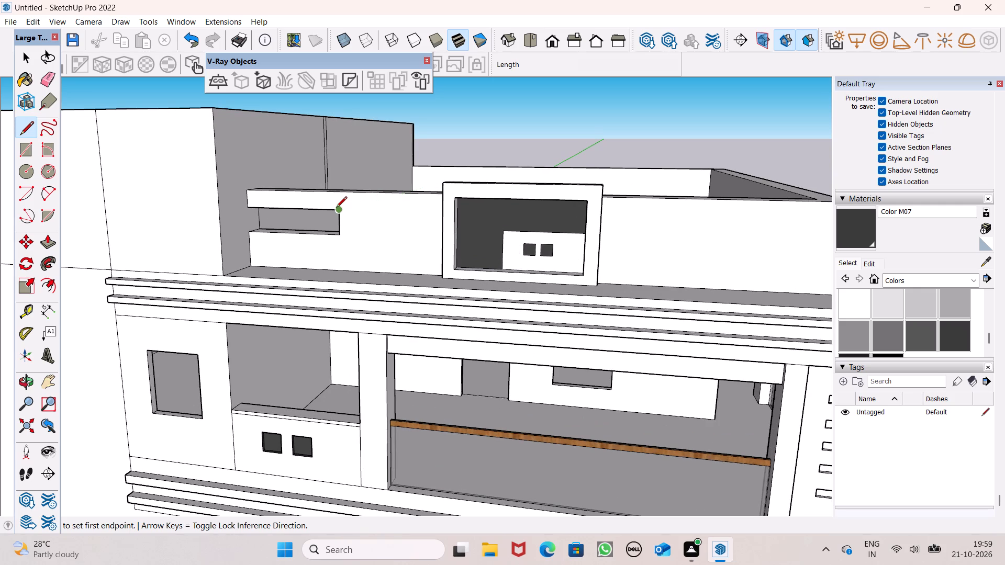
scroll(554, 193, down, 2)
scroll(666, 220, down, 1)
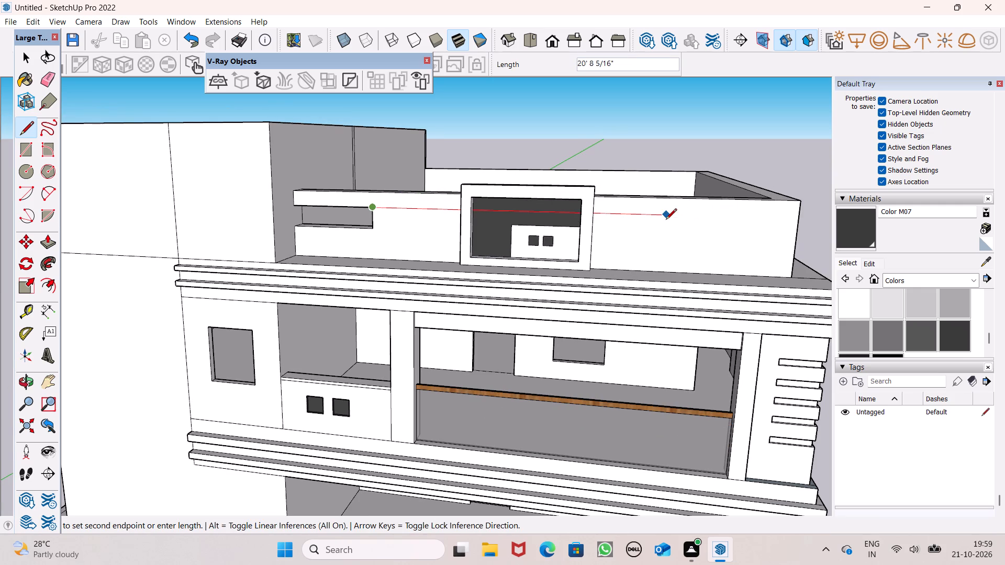
scroll(666, 220, down, 1)
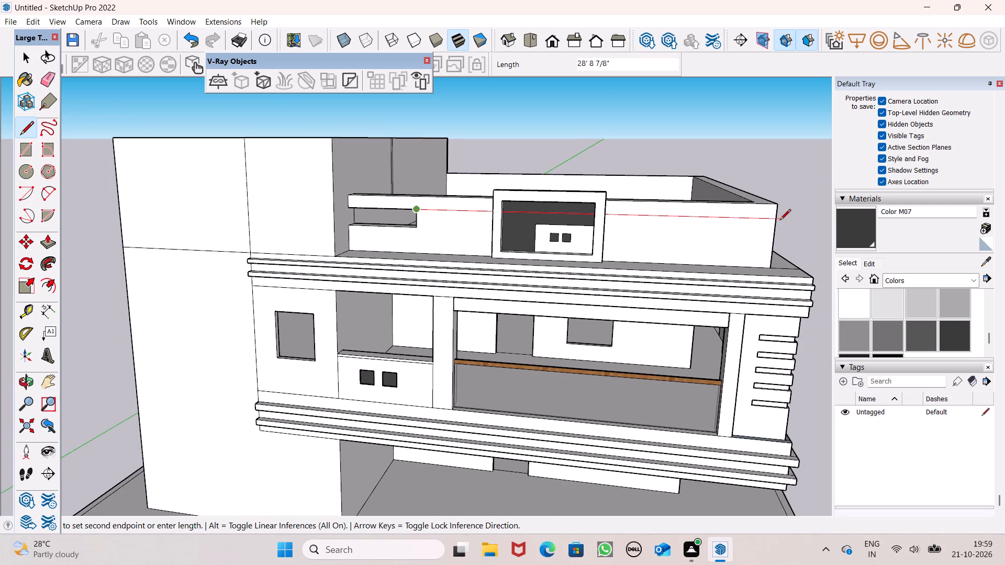
scroll(777, 221, up, 2)
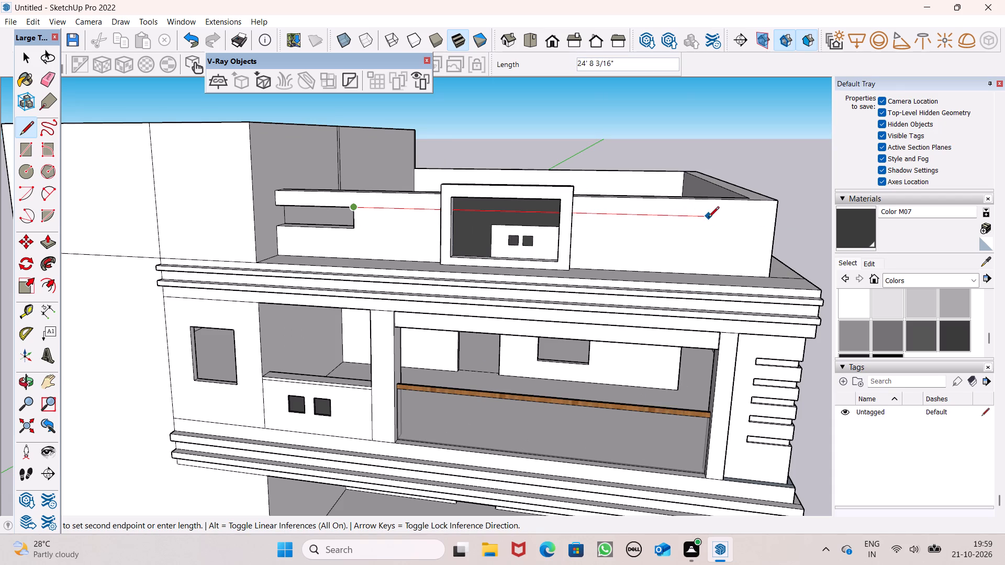
click(773, 216)
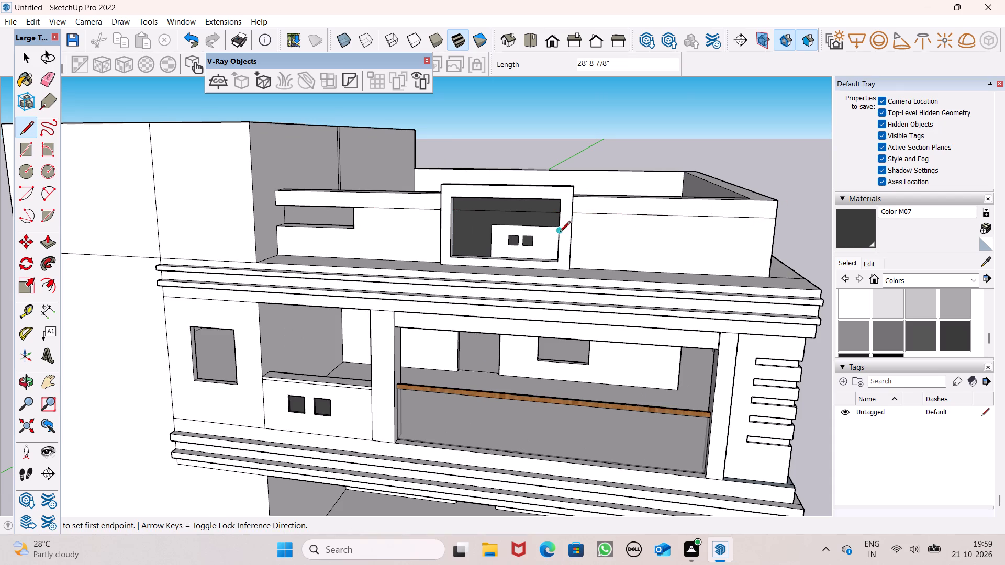
Erase the upper line's segments between the slot and the framed panel and inside the panel's dark recess.
drag(43, 80, 48, 79)
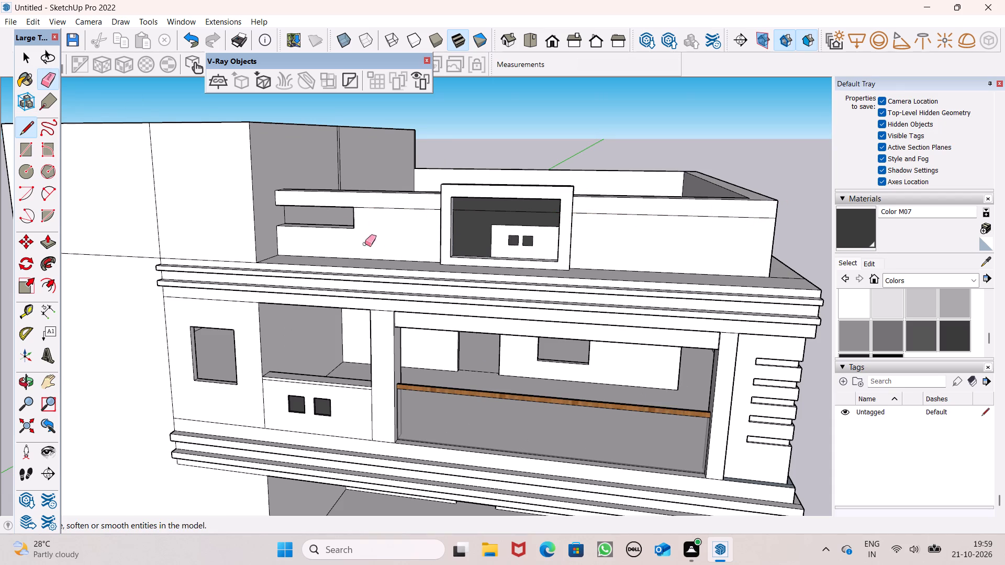
drag(411, 197, 411, 215)
scroll(476, 205, up, 3)
click(478, 212)
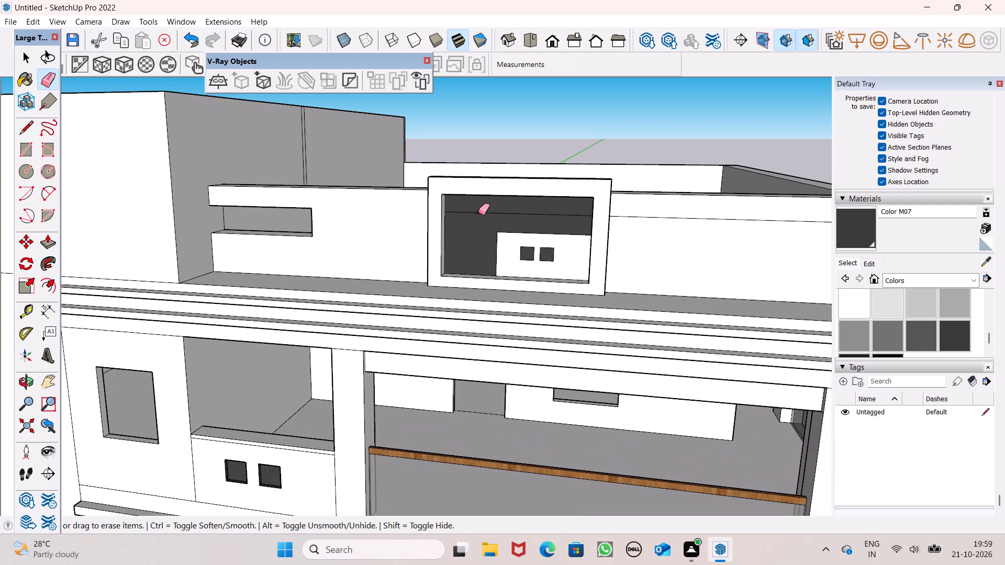
Draw a second 28' 8 7/8" horizontal line from the slot's lower corner across the parapet front to its far end edge.
scroll(470, 188, down, 3)
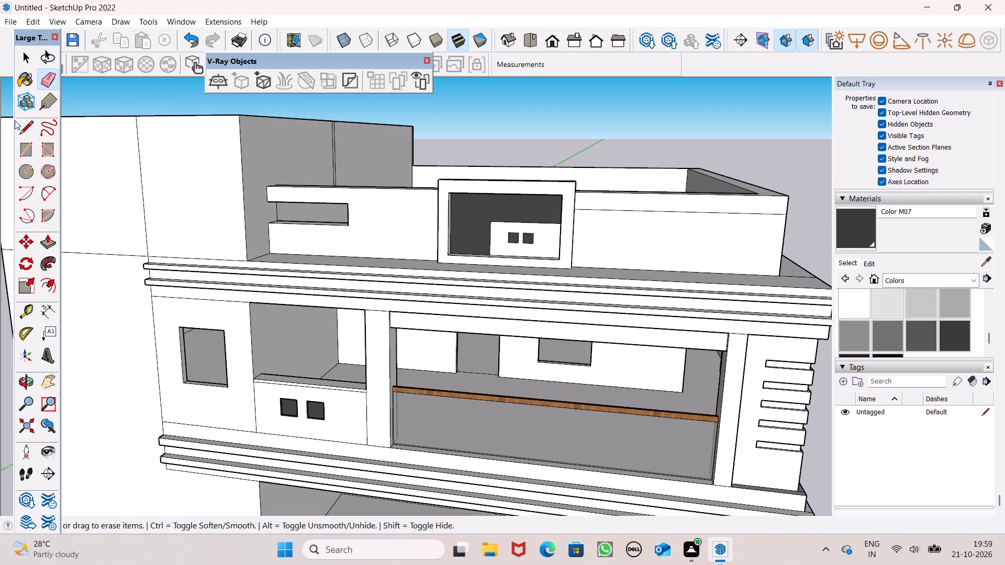
click(16, 117)
scroll(438, 288, down, 2)
middle_click(530, 364)
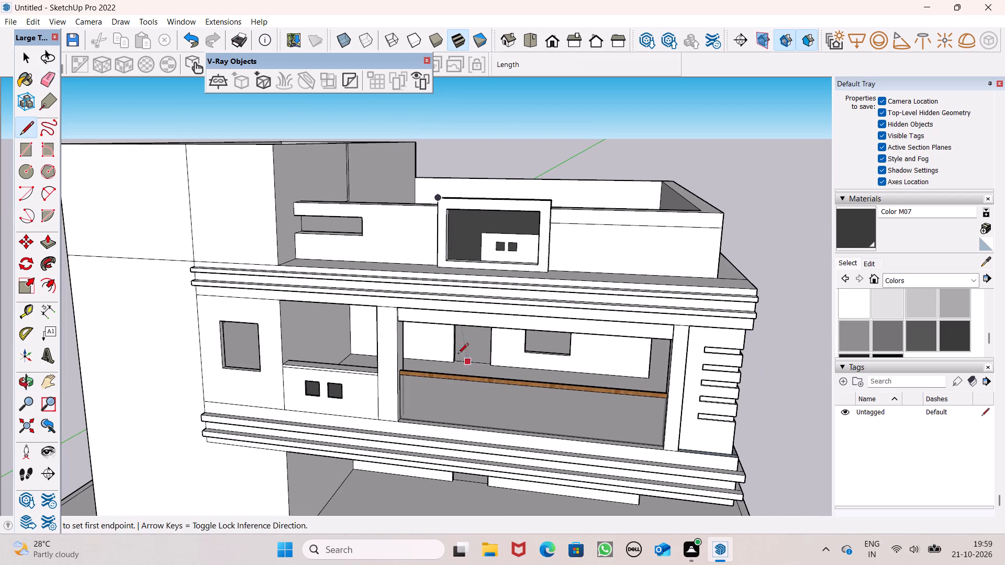
drag(365, 236, 374, 235)
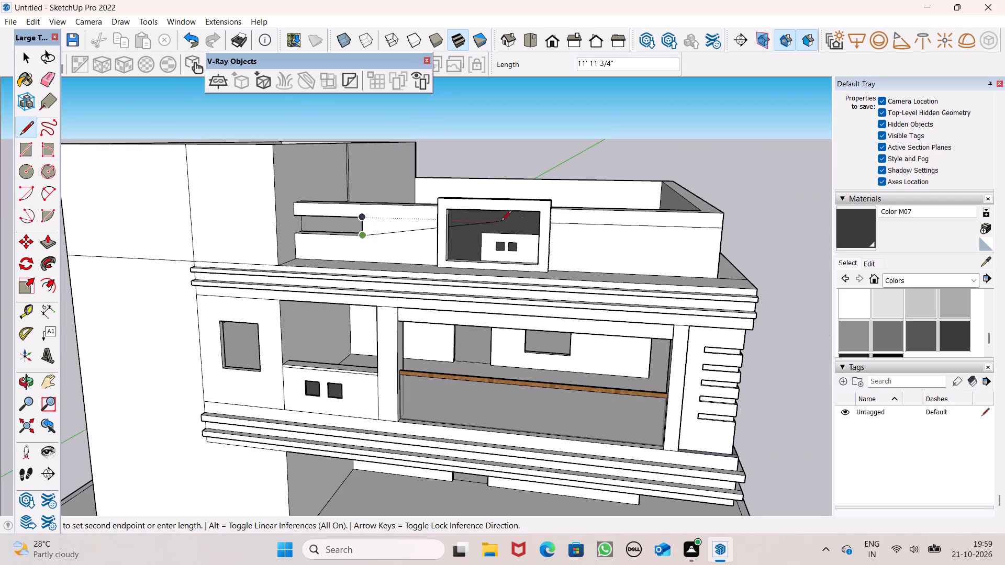
click(719, 245)
Erase the lower line's segments between the slot and the framed panel and inside the panel's dark recess.
click(37, 77)
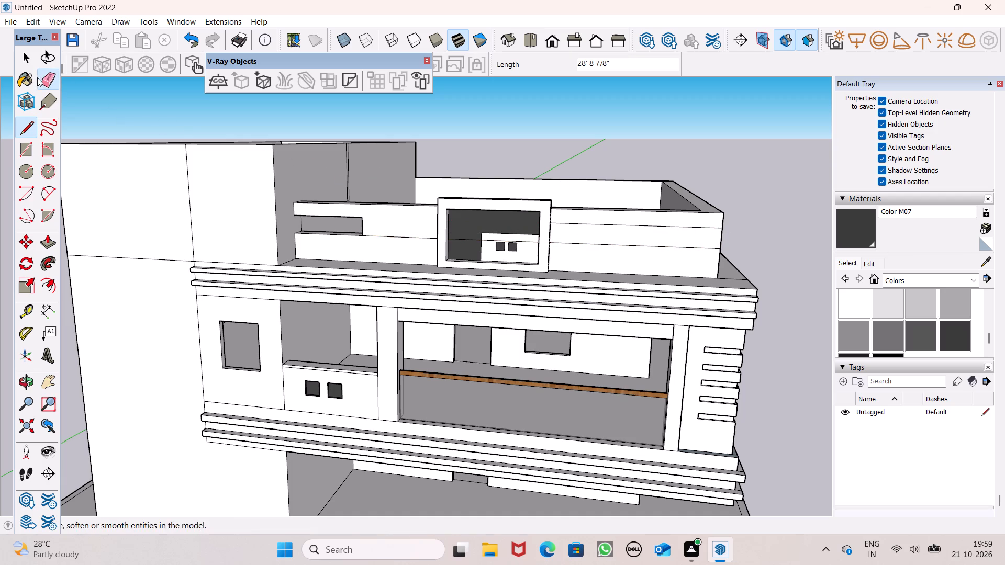
drag(390, 239, 394, 247)
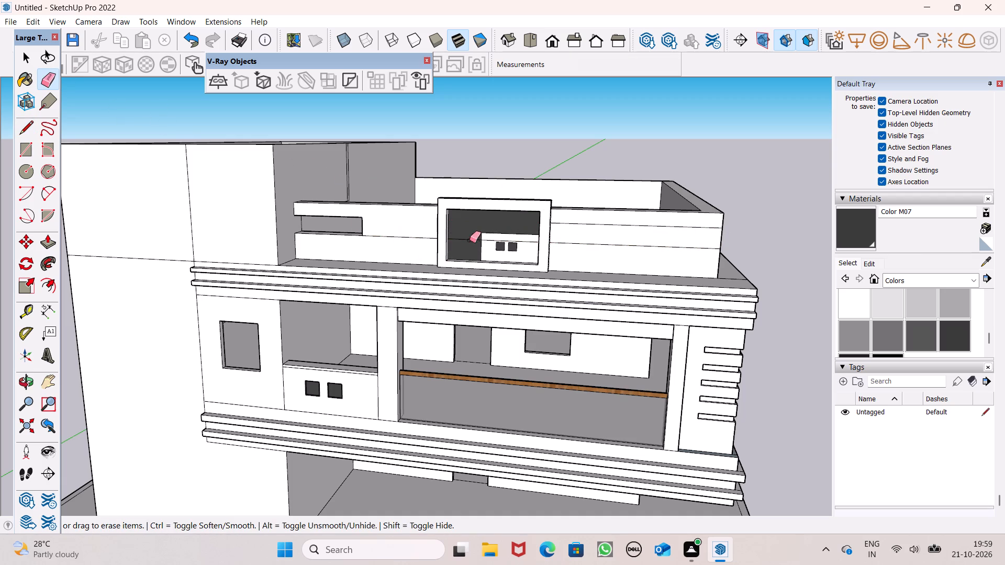
click(456, 236)
drag(432, 236, 433, 242)
scroll(612, 250, down, 3)
middle_drag(651, 251, 340, 295)
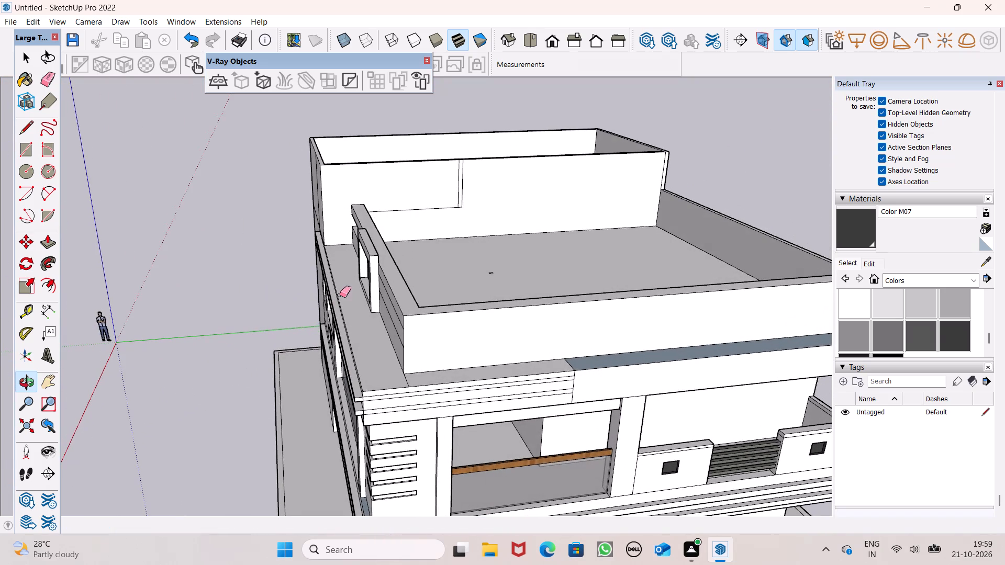
Draw a horizontal line about 6' 7" long from the upper band line's corner end across the parapet's side face, plus a short vertical line down.
click(24, 120)
scroll(288, 274, up, 2)
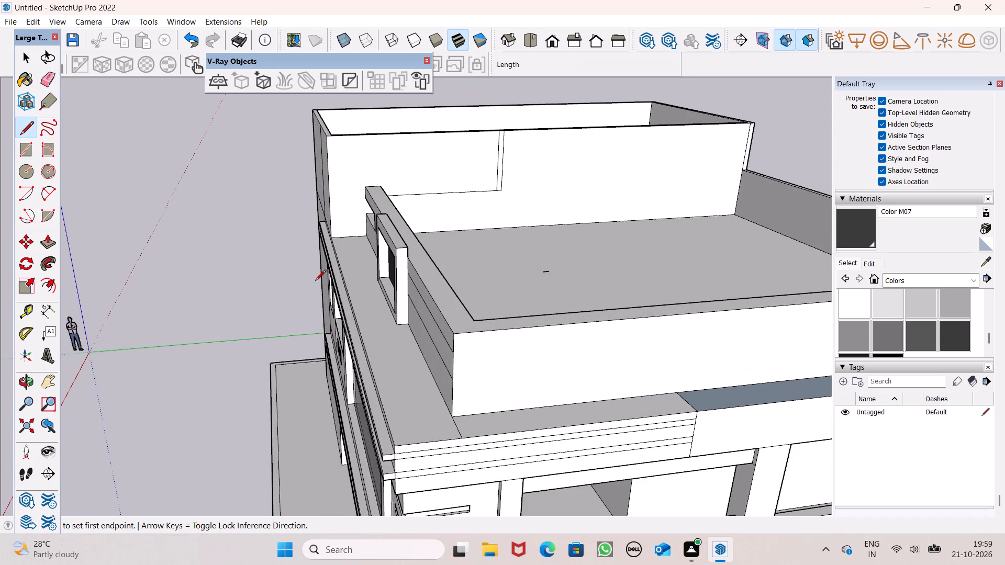
click(455, 352)
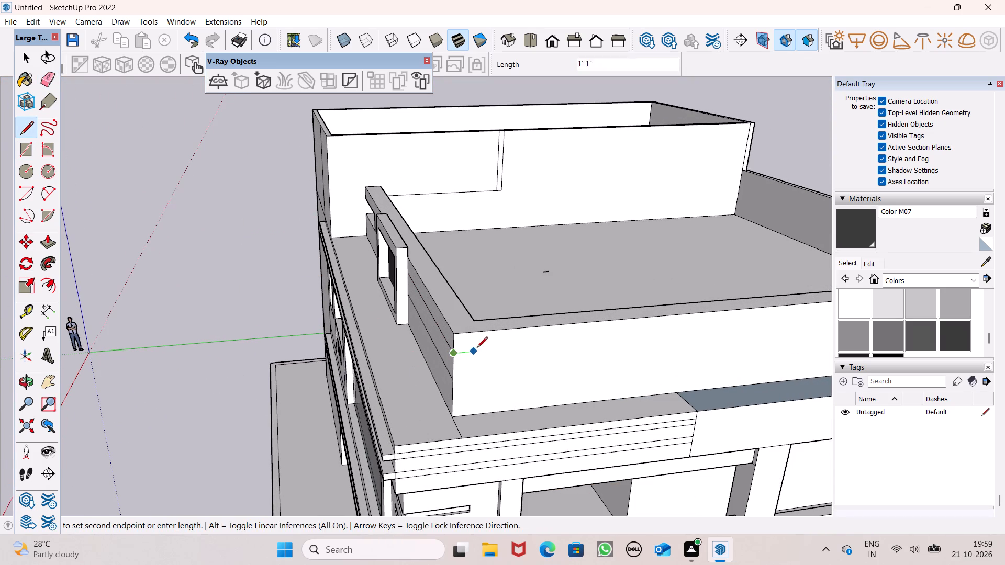
click(575, 344)
click(573, 362)
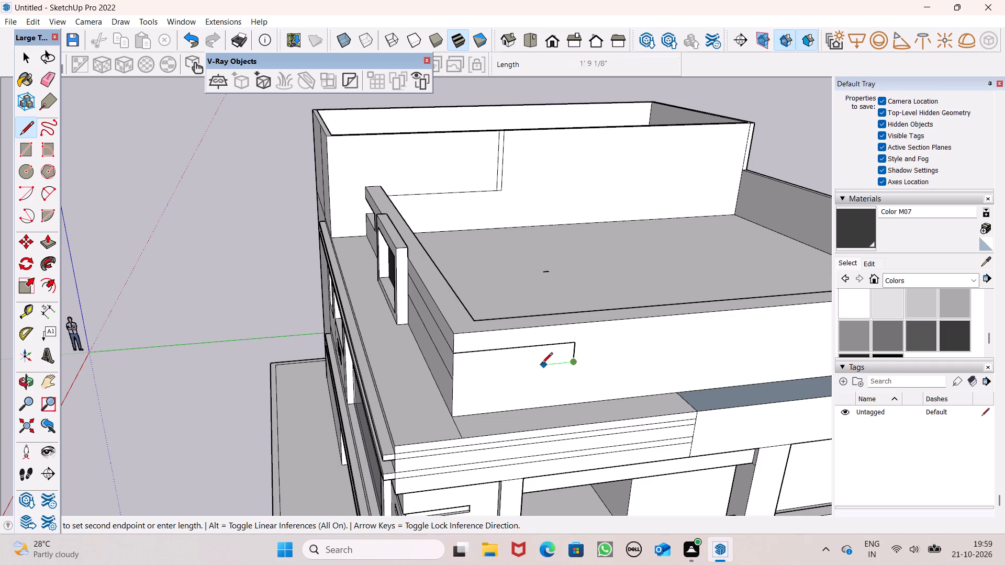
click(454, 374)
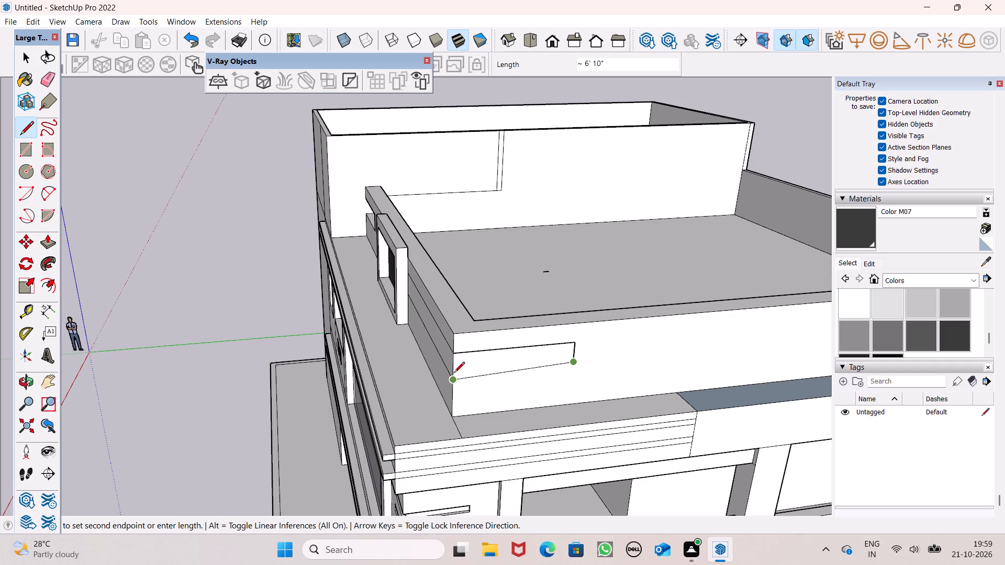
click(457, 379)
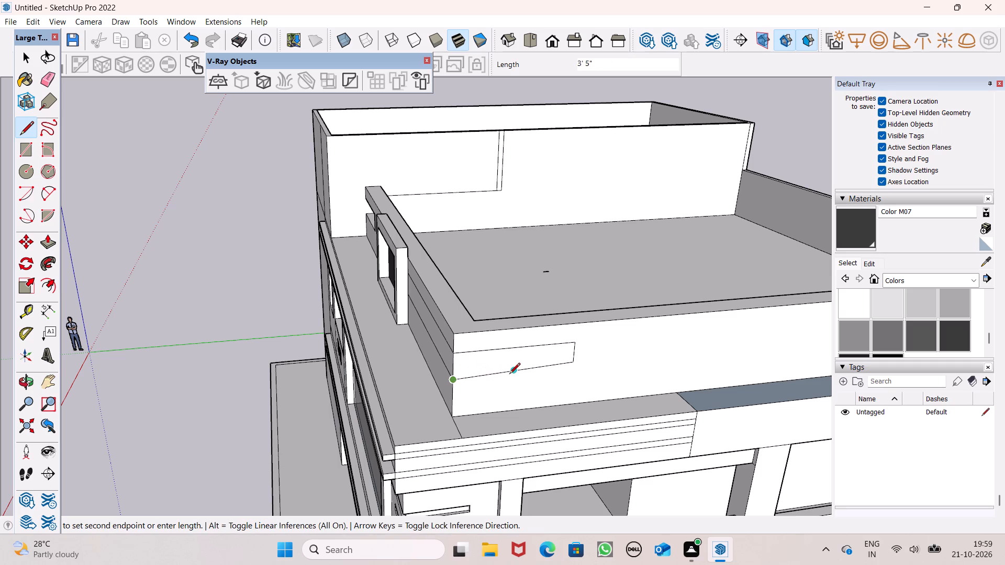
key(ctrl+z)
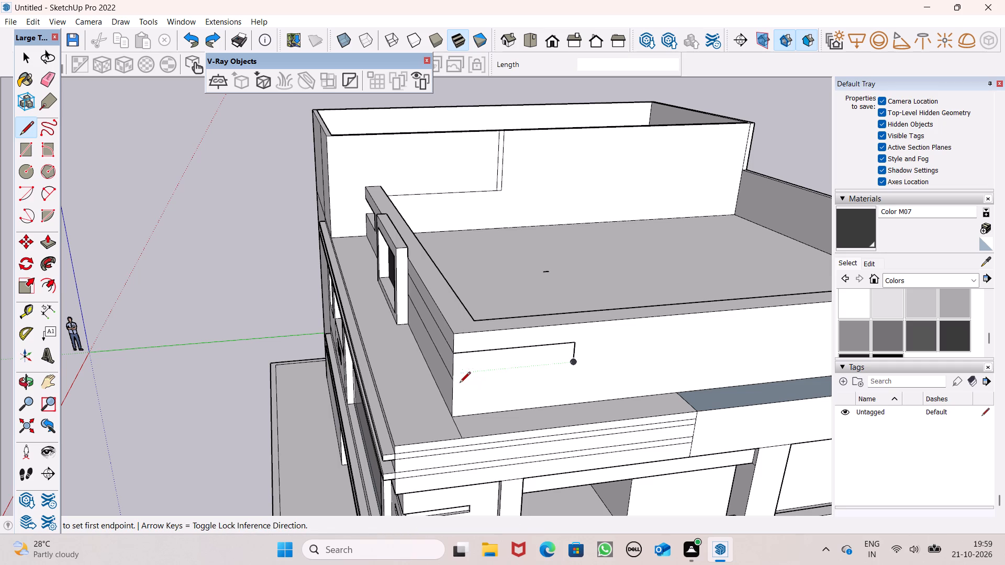
Draw a 6' 9 7/8" horizontal line from the lower band line's corner end on the side face and close the outline up to the vertical line.
drag(453, 381, 462, 380)
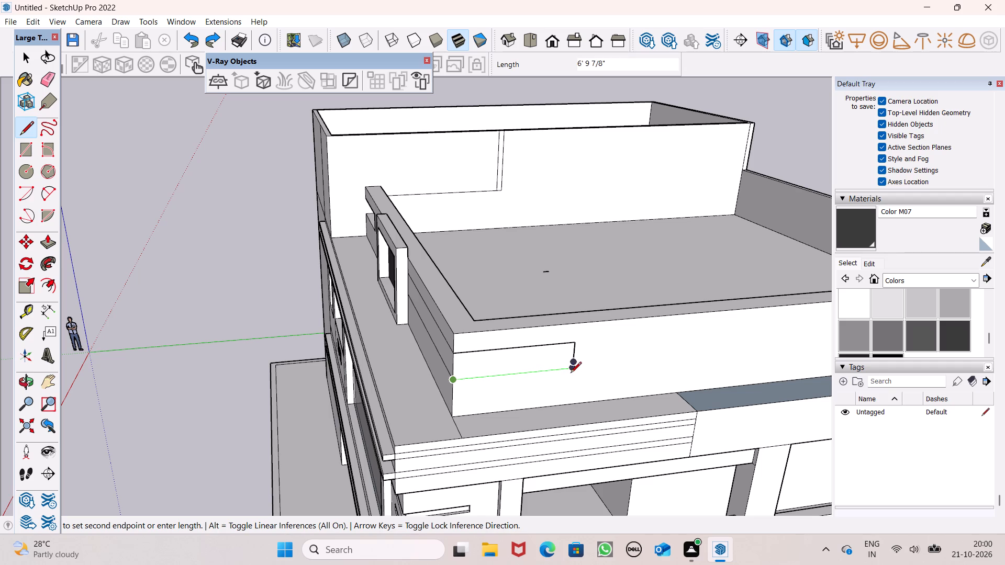
scroll(572, 377, up, 7)
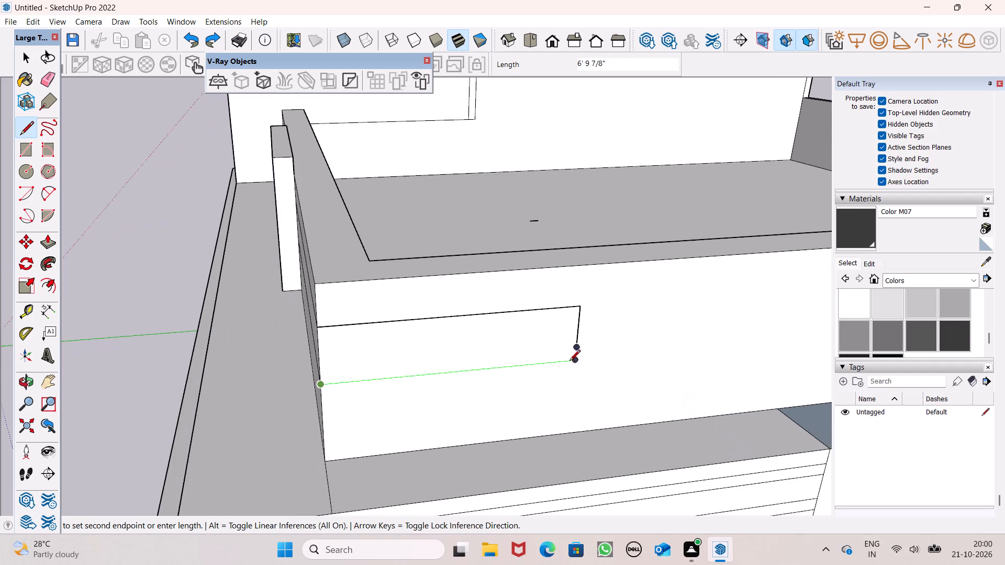
click(573, 360)
click(574, 348)
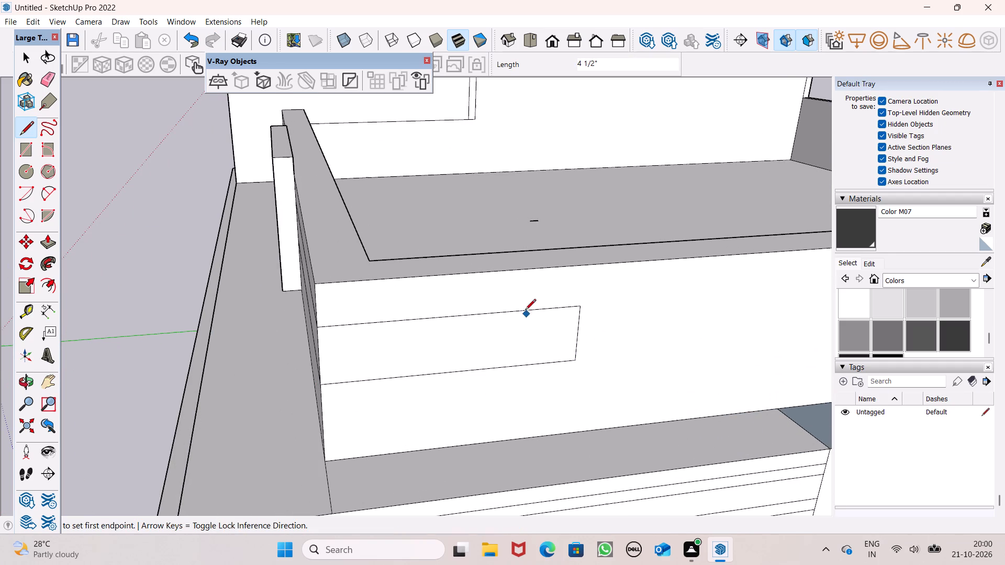
key(space)
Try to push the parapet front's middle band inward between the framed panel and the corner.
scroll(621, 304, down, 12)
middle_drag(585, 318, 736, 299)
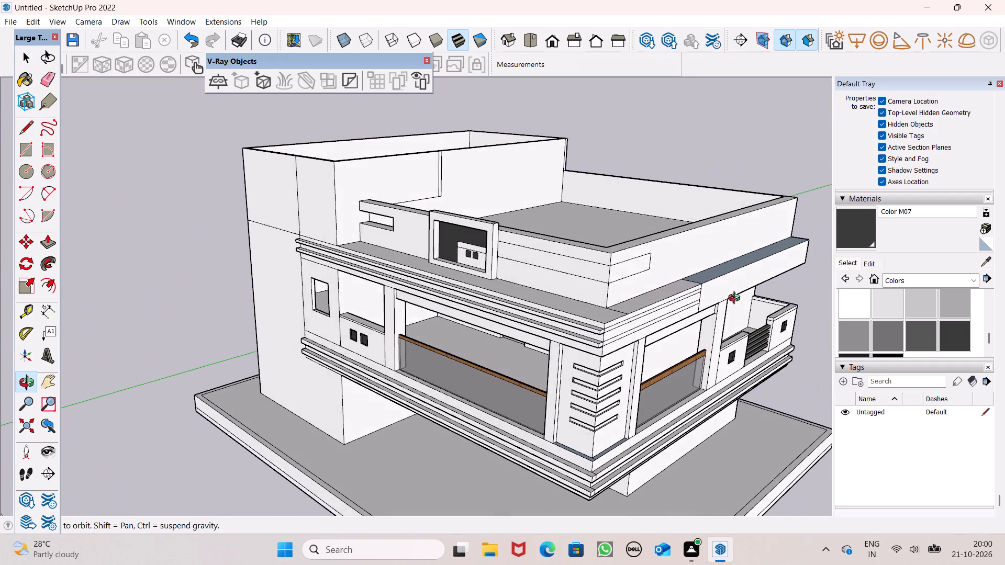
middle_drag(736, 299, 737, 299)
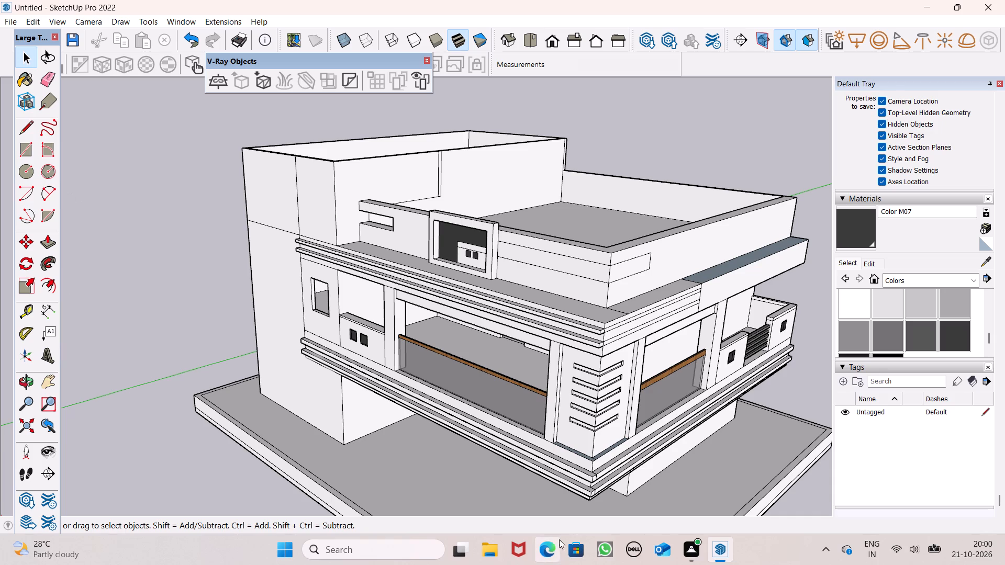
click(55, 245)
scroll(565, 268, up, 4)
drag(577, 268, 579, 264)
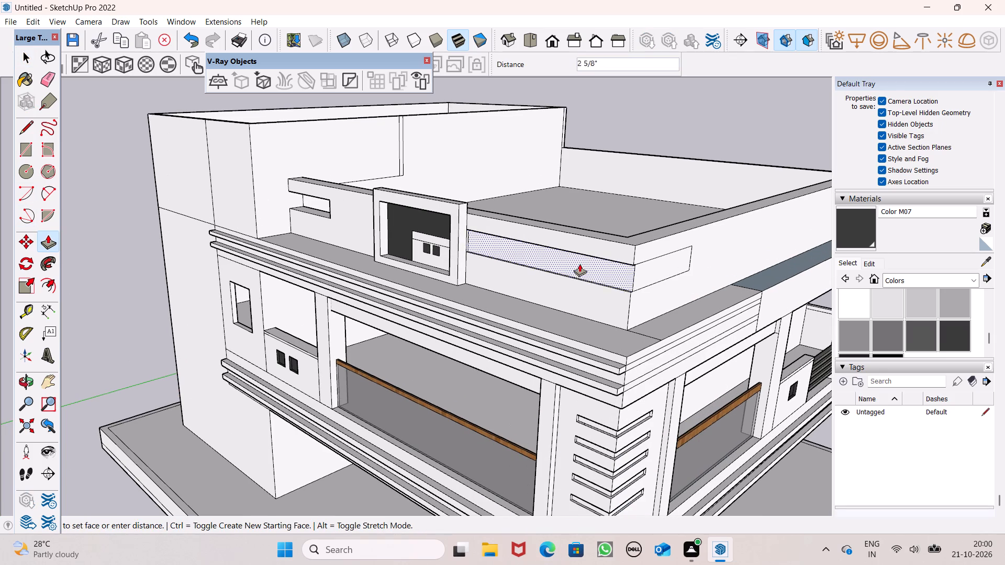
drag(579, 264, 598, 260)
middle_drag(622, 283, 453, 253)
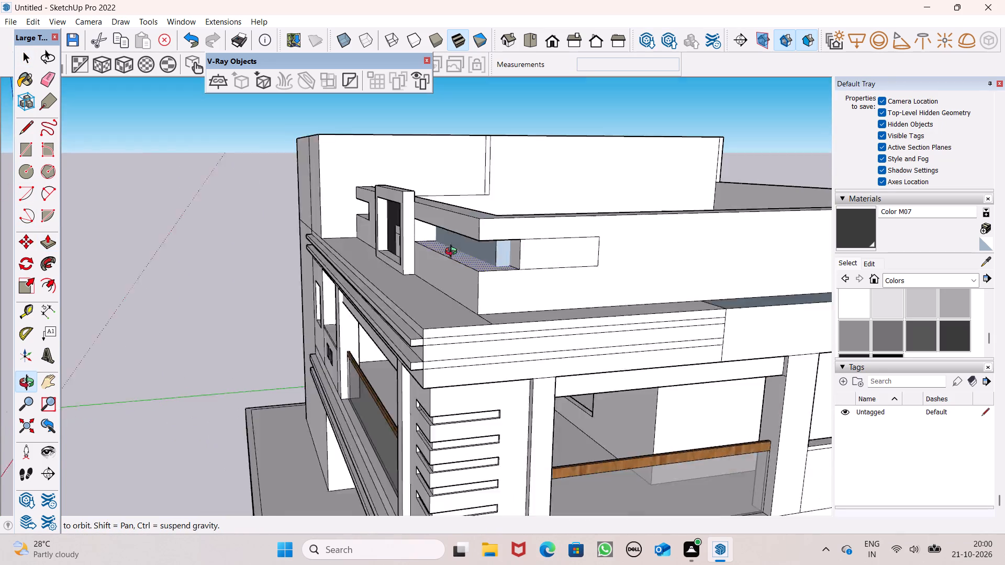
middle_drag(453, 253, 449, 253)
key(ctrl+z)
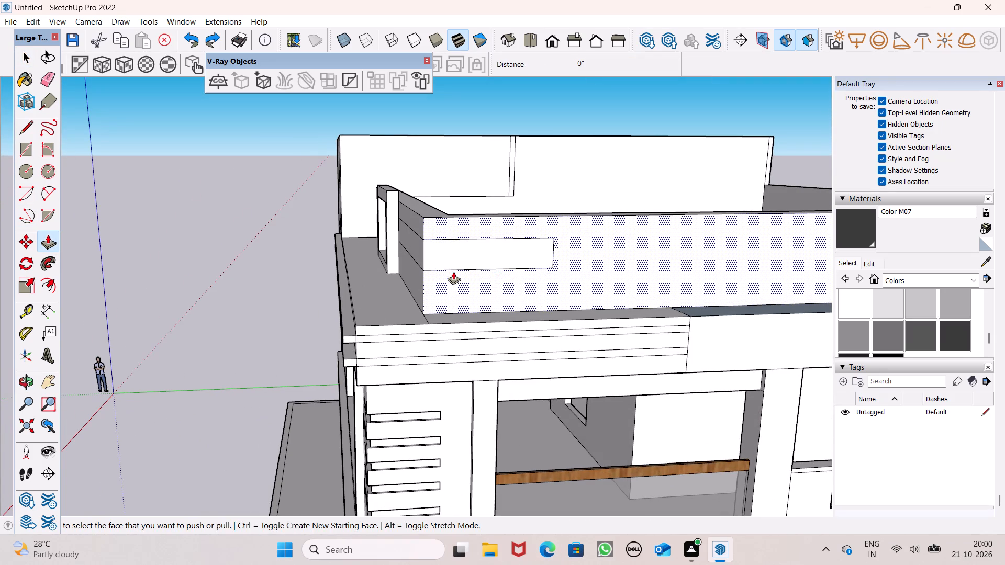
Draw a 1' 7" vertical line close to the parapet corner across both the side outline and the front middle band, leaving narrow corner strips.
click(25, 125)
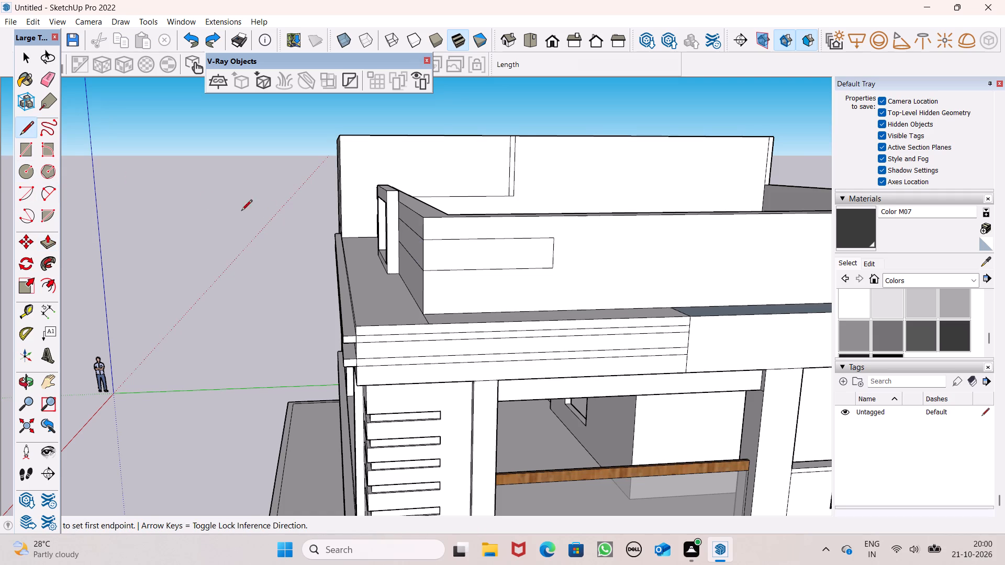
scroll(379, 234, up, 5)
click(485, 242)
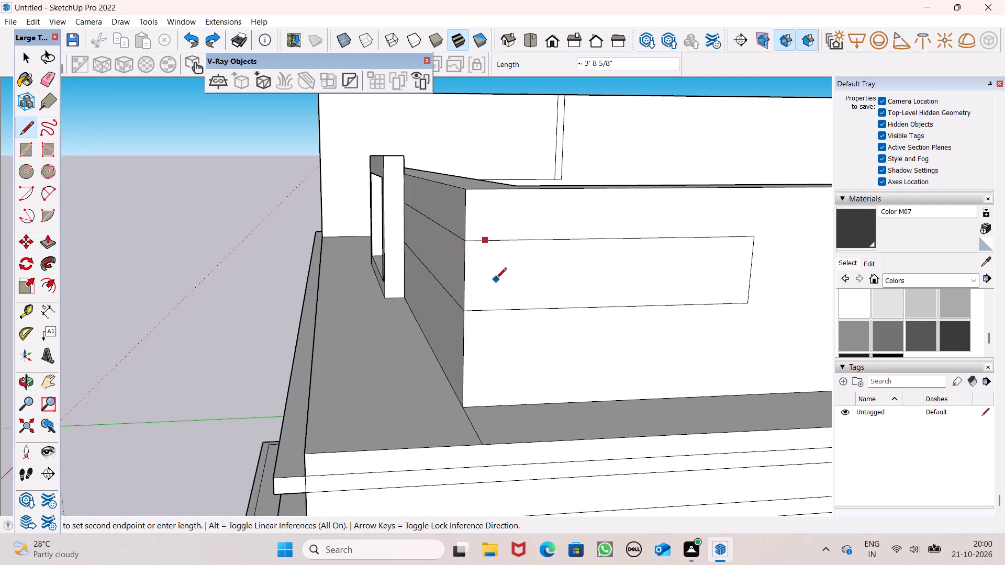
click(491, 309)
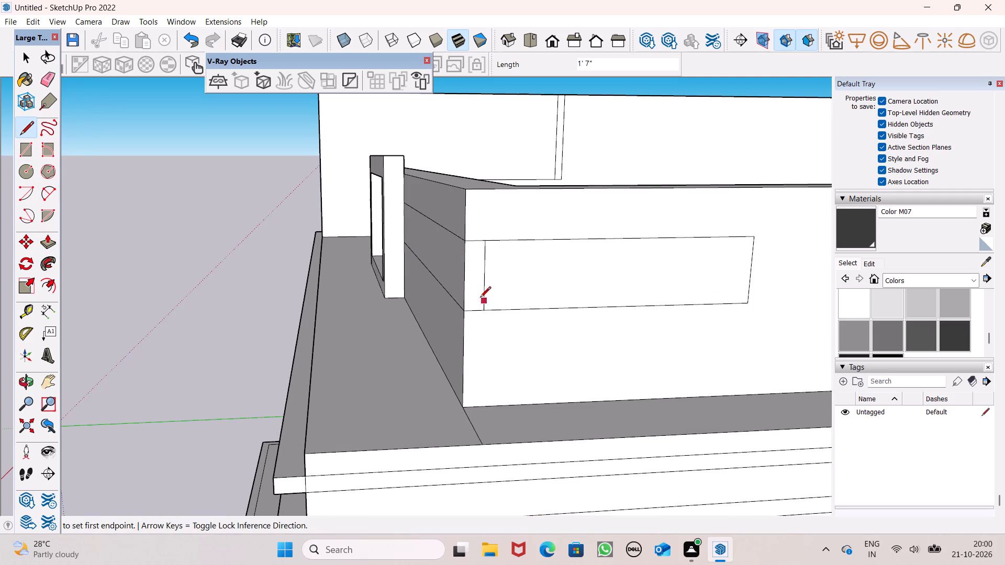
middle_drag(490, 299, 753, 300)
scroll(579, 259, up, 3)
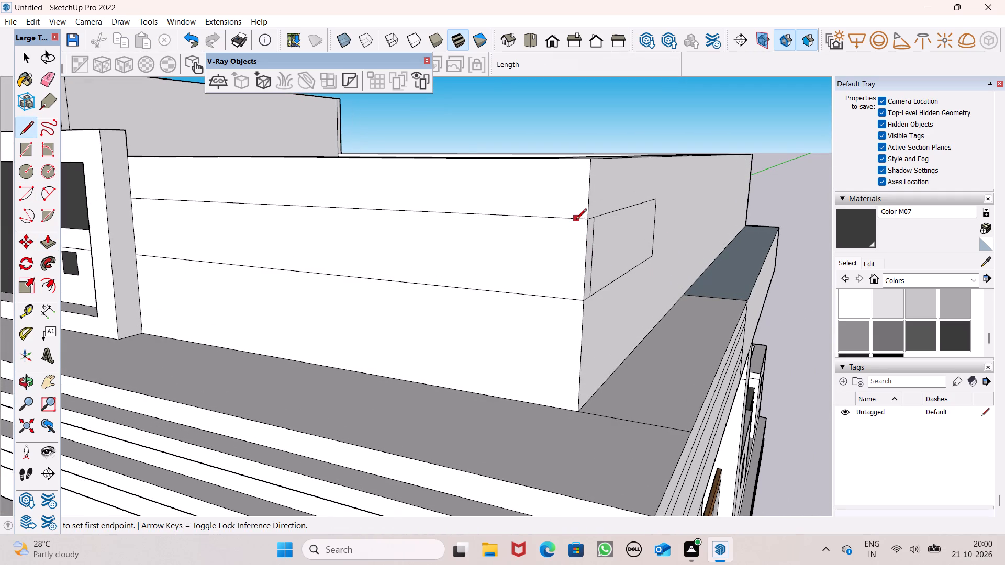
click(576, 220)
click(566, 299)
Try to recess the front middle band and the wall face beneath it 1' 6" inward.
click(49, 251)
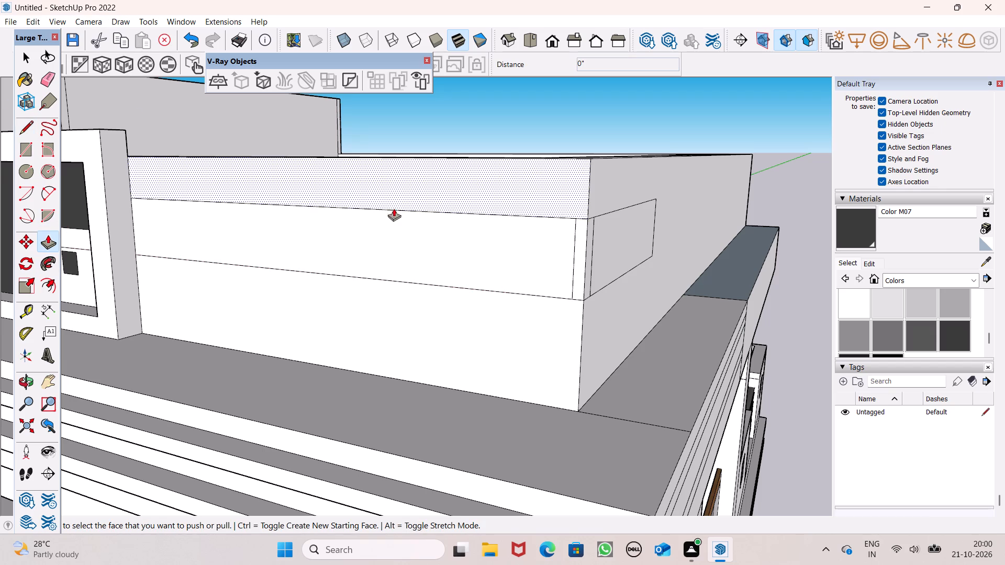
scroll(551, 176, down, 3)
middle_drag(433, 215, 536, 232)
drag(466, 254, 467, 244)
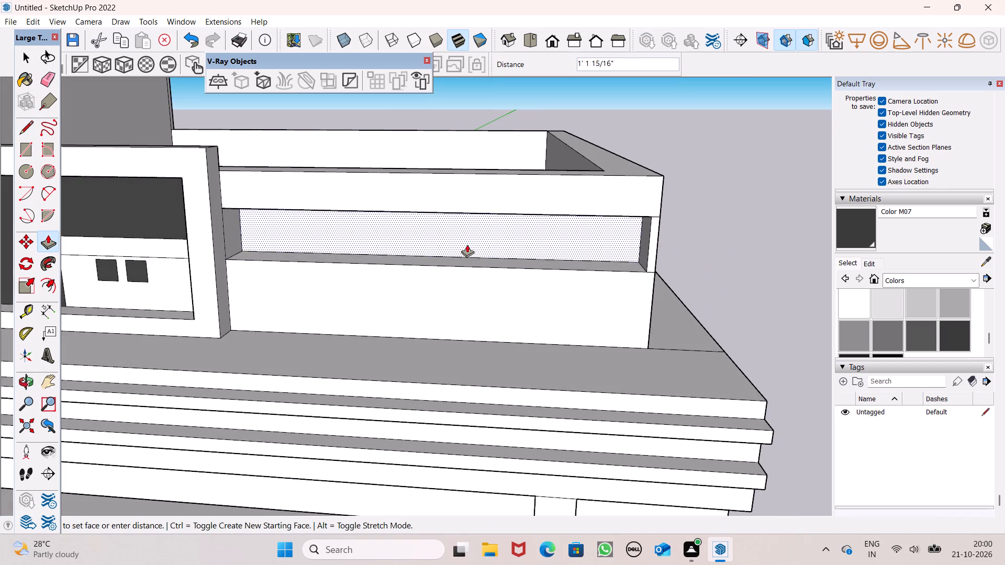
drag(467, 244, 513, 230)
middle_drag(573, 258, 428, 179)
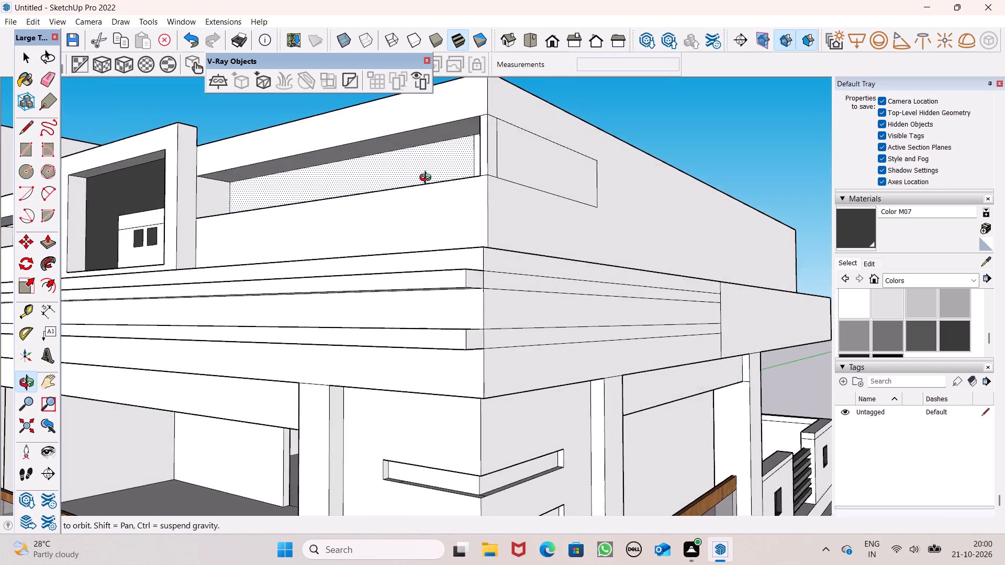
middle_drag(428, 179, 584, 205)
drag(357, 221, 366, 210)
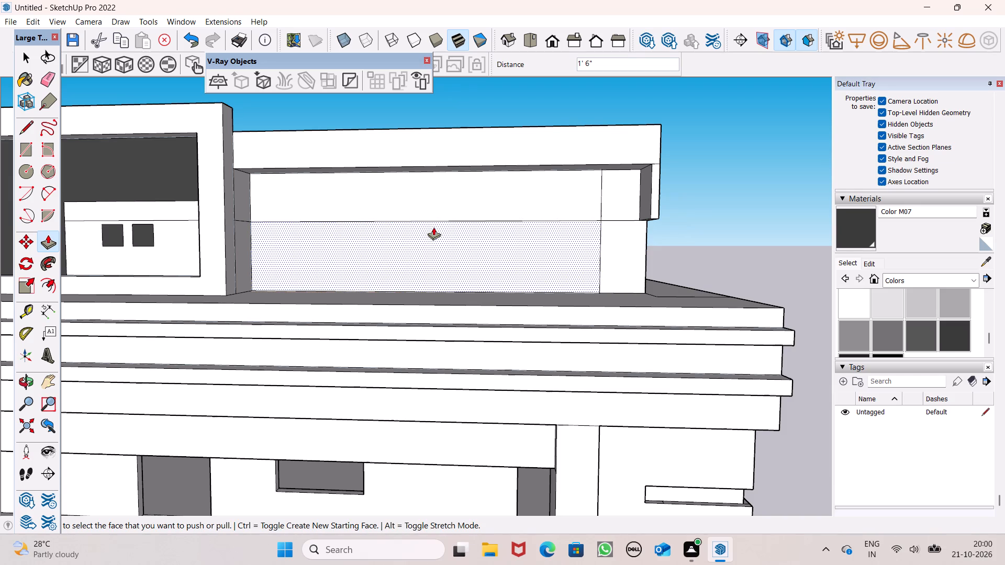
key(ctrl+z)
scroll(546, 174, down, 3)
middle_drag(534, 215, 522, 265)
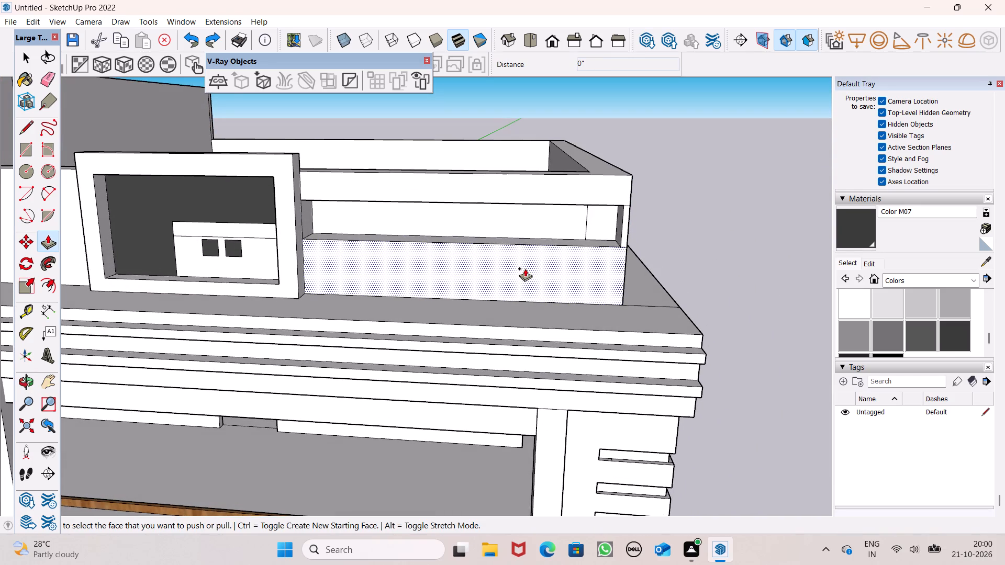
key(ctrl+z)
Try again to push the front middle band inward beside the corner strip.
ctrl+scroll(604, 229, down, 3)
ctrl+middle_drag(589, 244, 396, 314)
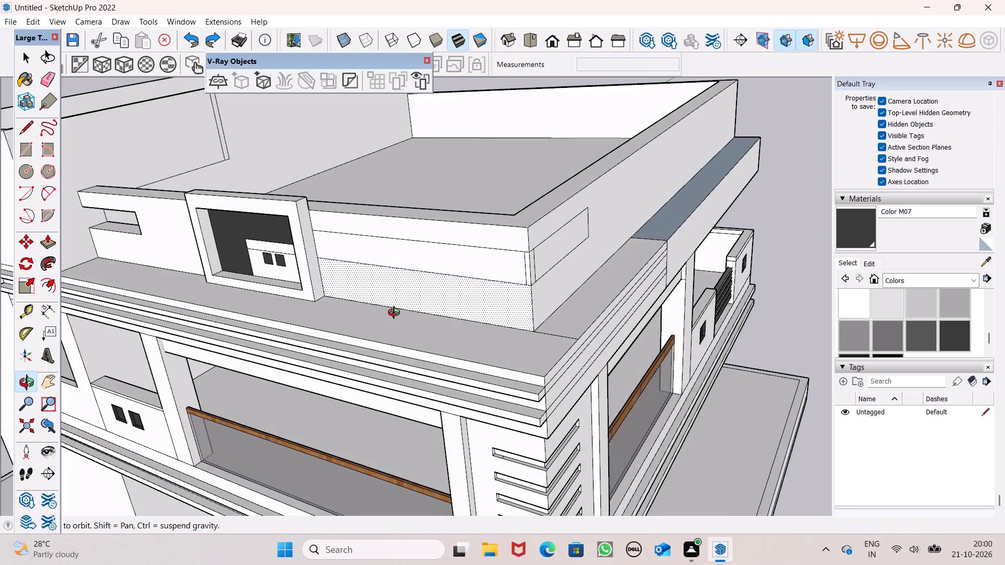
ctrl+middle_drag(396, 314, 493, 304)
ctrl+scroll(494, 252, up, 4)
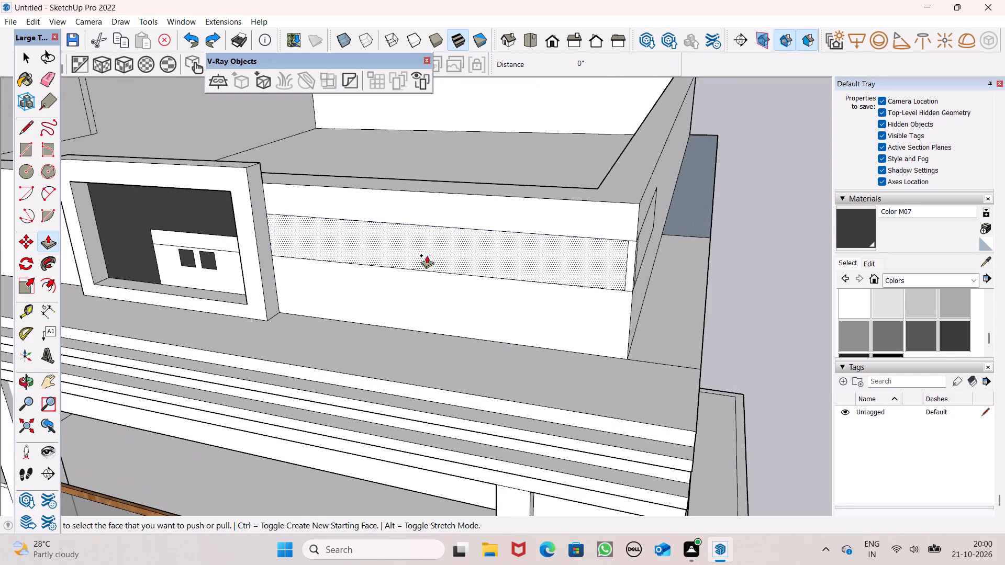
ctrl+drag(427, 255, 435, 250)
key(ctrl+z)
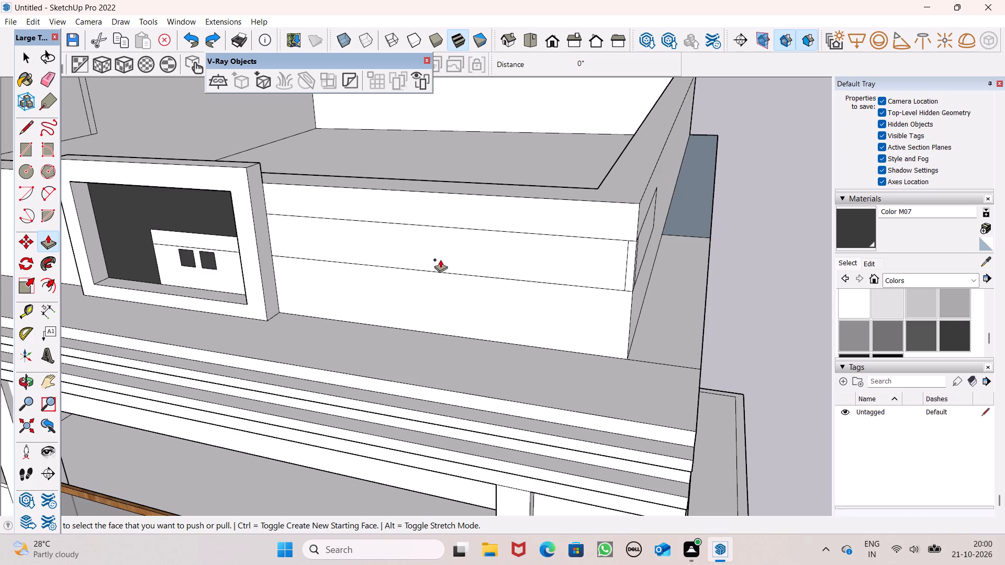
Push the front middle band between the framed panel and the corner strip inward by 1' 6".
drag(431, 261, 453, 244)
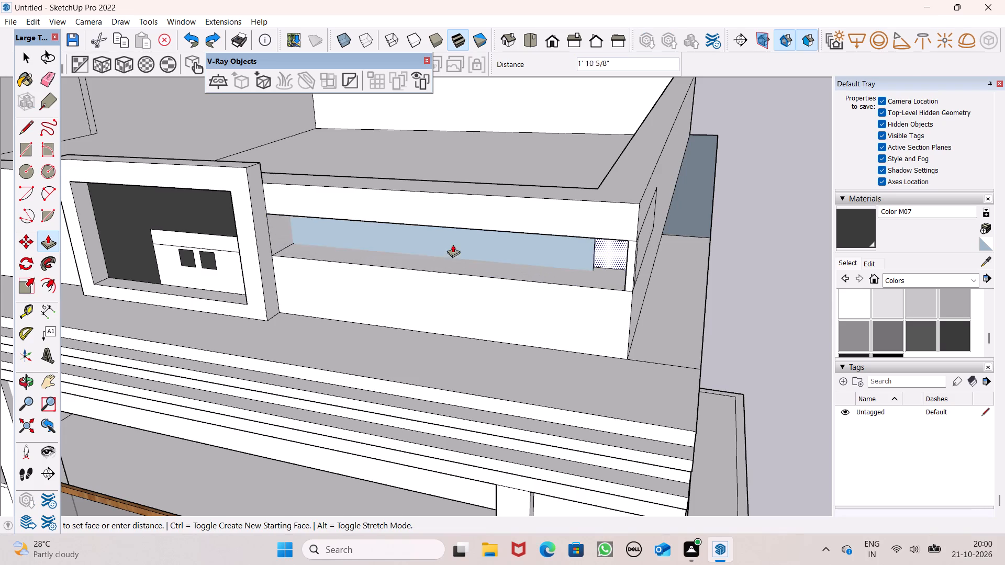
drag(453, 244, 470, 241)
Push the outlined slot face on the parapet's side inward 5 1/2", and a further 11 7/16", beside the corner strip.
middle_drag(550, 275, 634, 357)
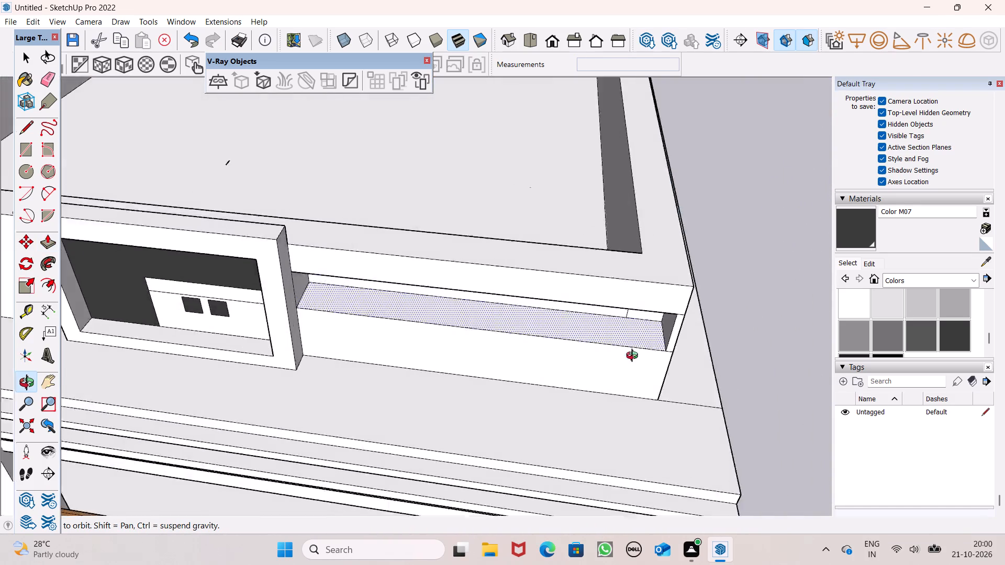
middle_drag(634, 357, 308, 223)
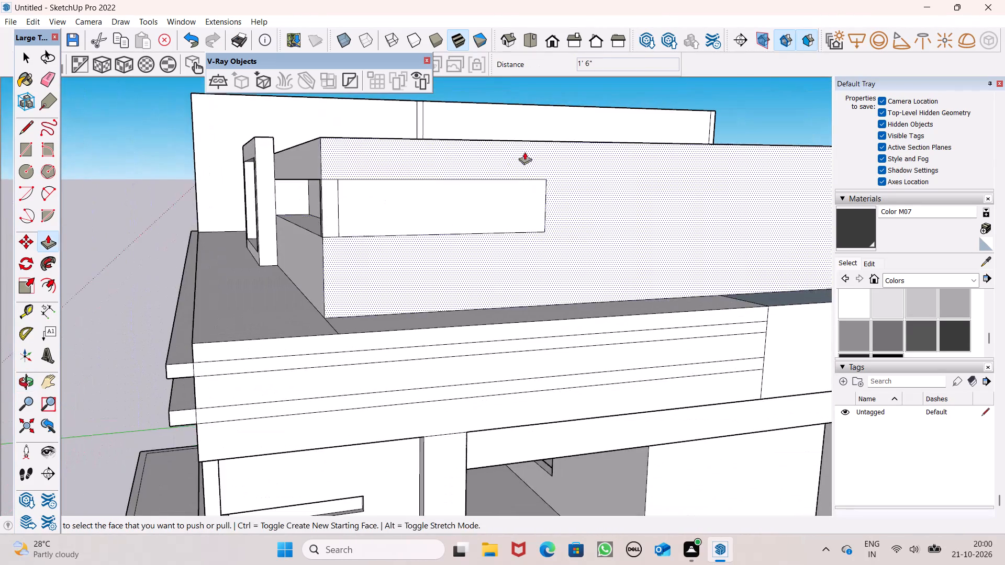
scroll(524, 152, down, 4)
middle_drag(466, 196, 453, 257)
scroll(453, 257, up, 5)
drag(407, 240, 410, 218)
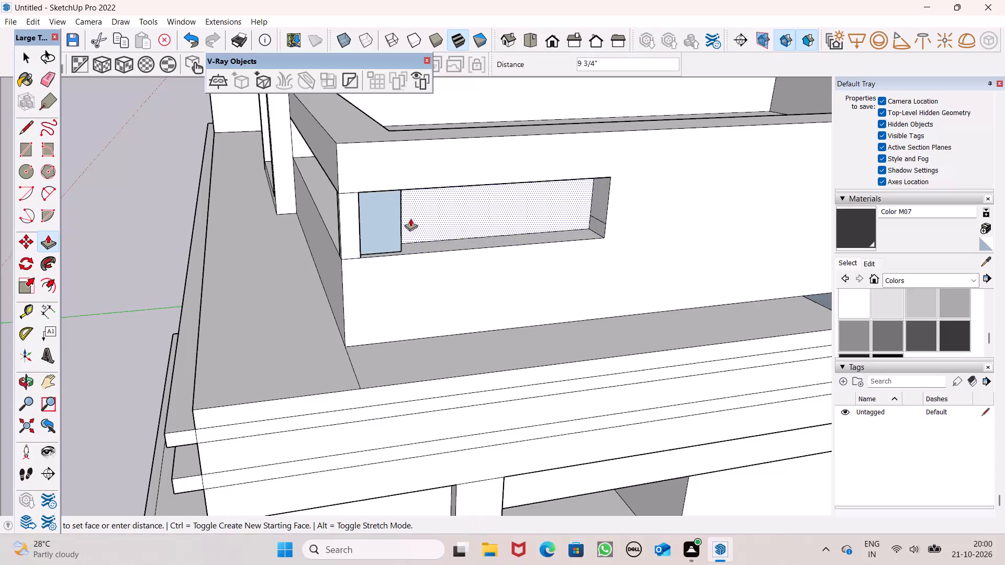
drag(410, 218, 426, 209)
middle_drag(471, 220, 345, 222)
scroll(346, 222, up, 1)
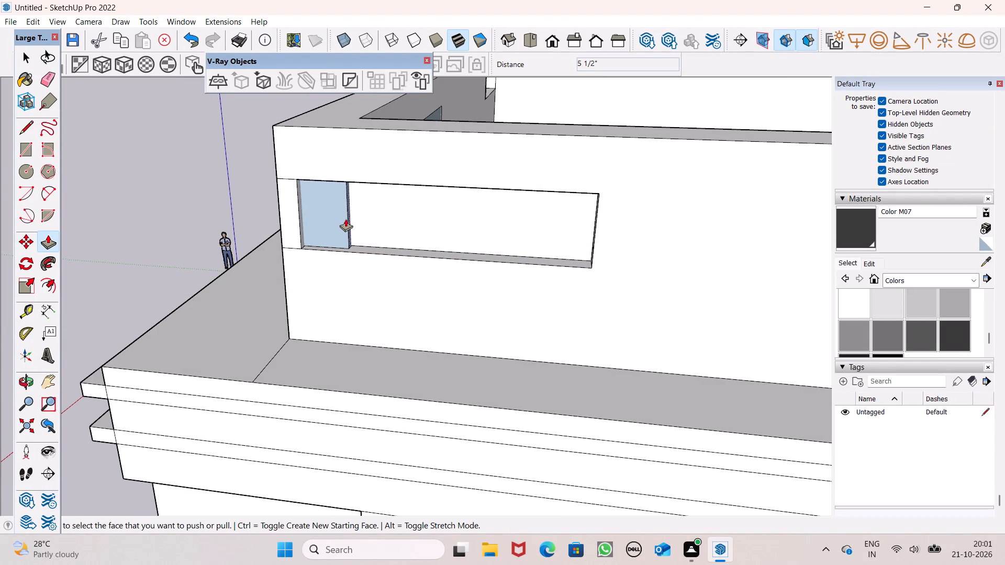
drag(345, 218, 362, 206)
drag(354, 221, 415, 204)
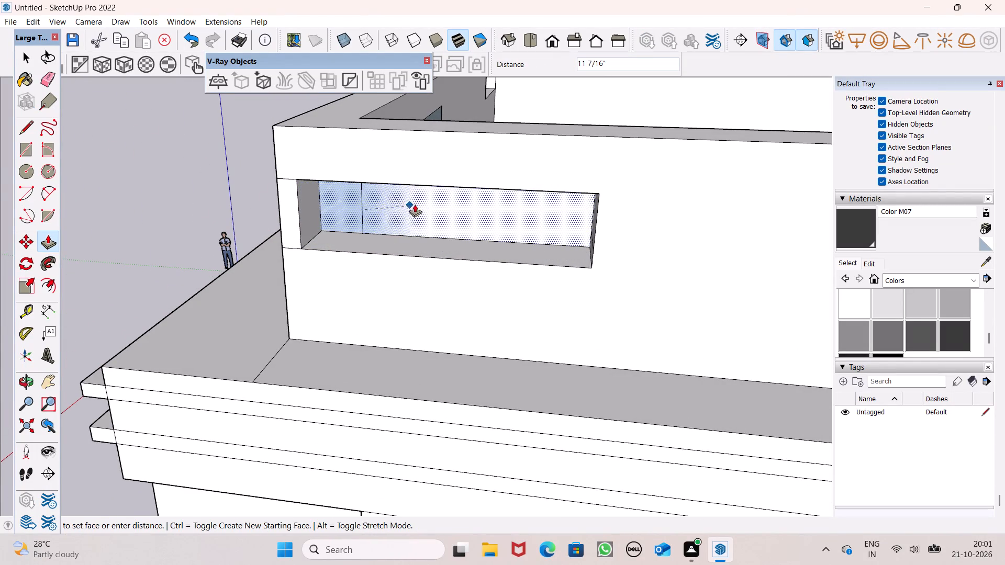
drag(415, 204, 412, 205)
Push the back face of the side slot a further 2' 4 13/16" inward.
middle_drag(437, 207, 438, 132)
scroll(621, 91, down, 5)
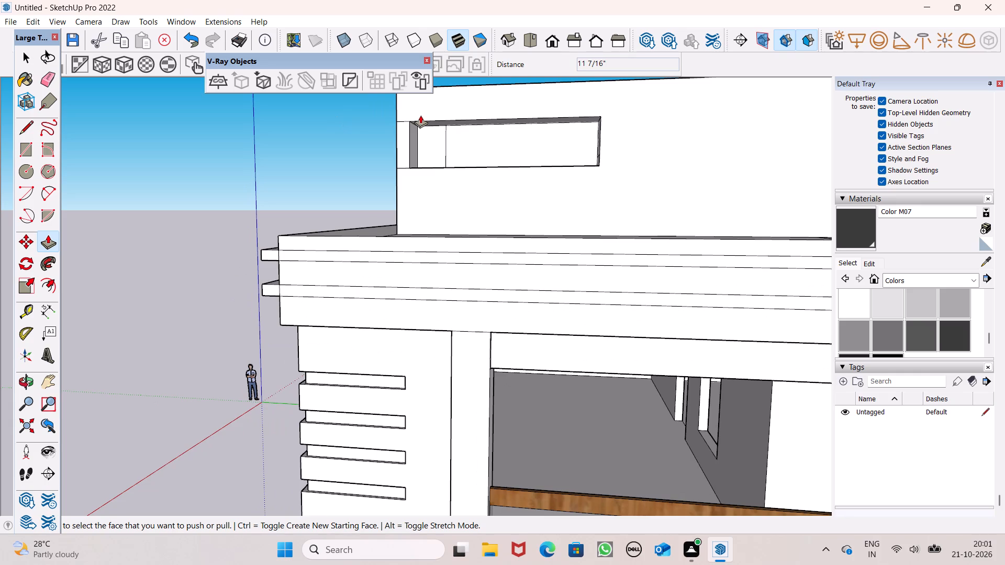
scroll(421, 115, up, 6)
middle_drag(469, 155, 455, 187)
drag(474, 221, 495, 212)
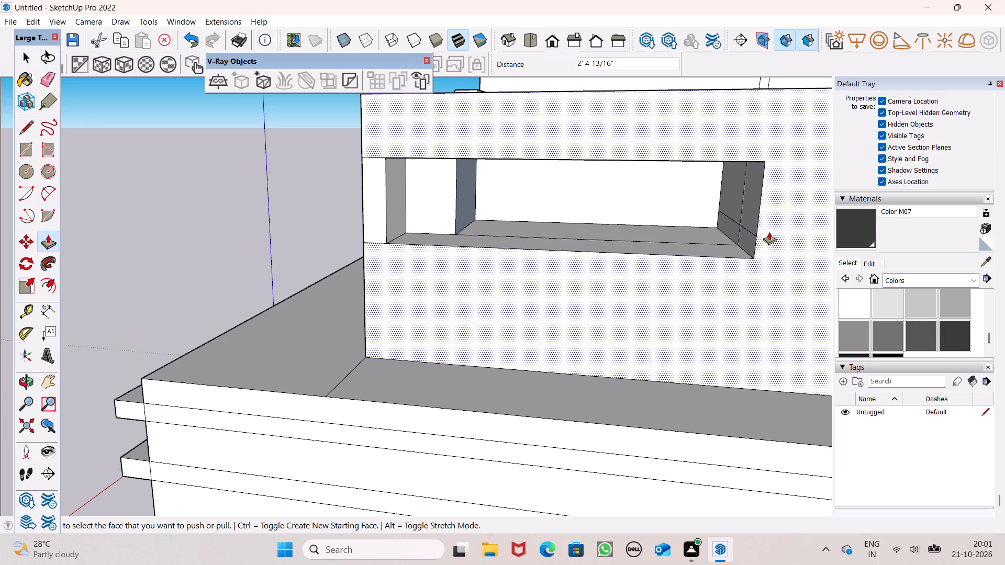
Undo the recent pushes of the parapet's side slot and front middle band, back to the flat outlined faces.
key(space)
key(space)
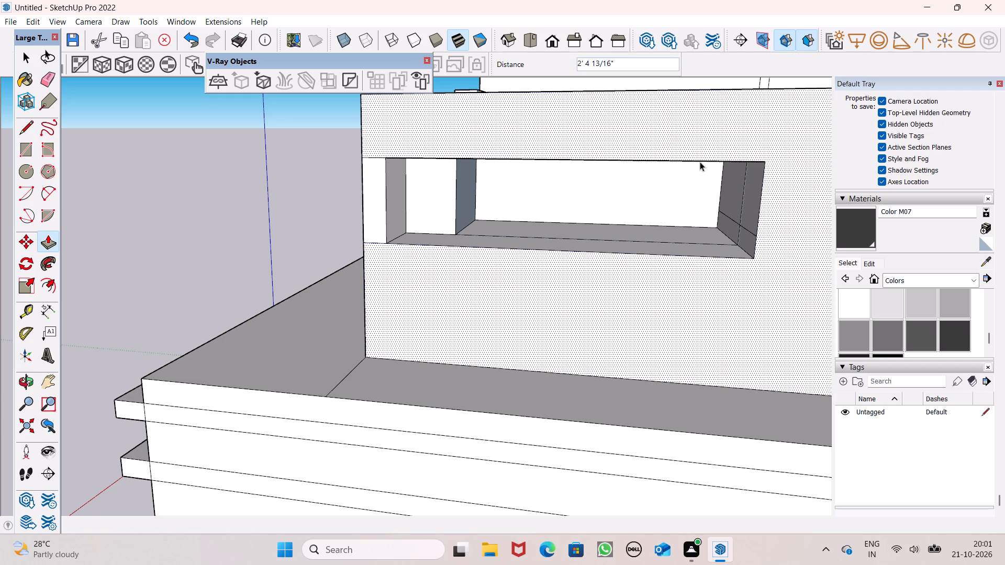
scroll(678, 219, down, 4)
middle_drag(679, 241, 676, 236)
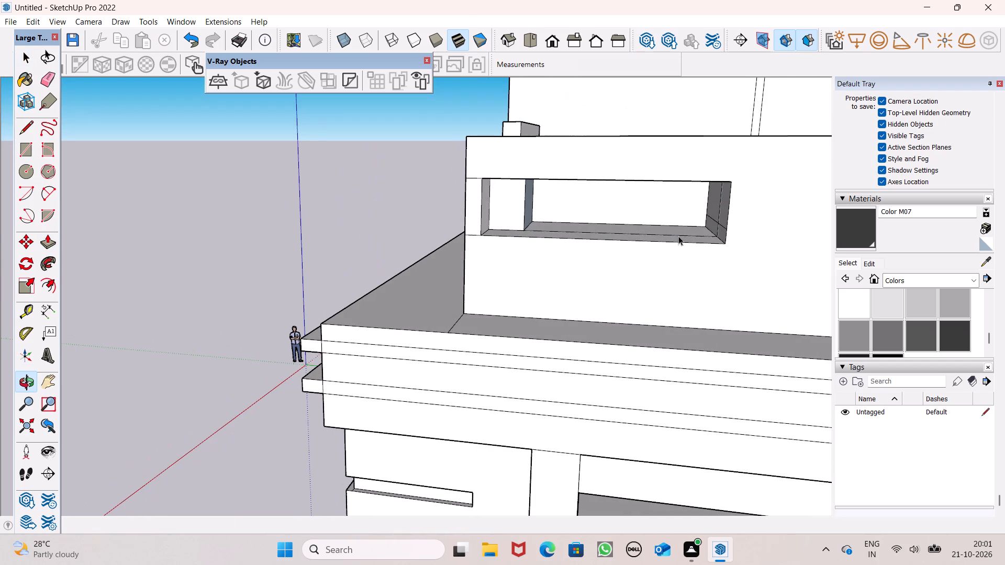
key(ctrl+z)
key(ctrl+z)
key(ctrl+z)
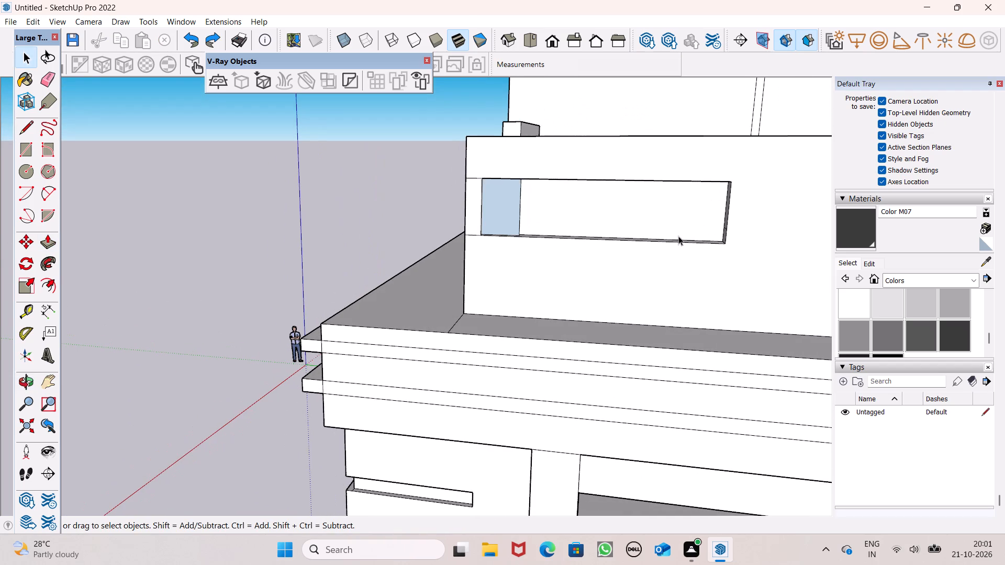
key(ctrl+z)
key(ctrl+z)
middle_drag(645, 232, 957, 242)
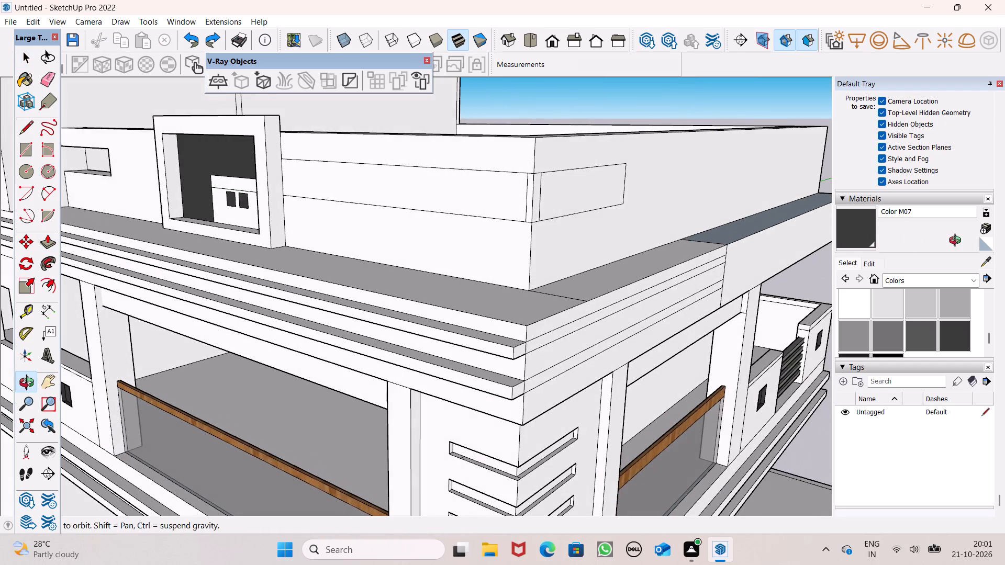
middle_drag(957, 242, 958, 242)
scroll(489, 181, down, 1)
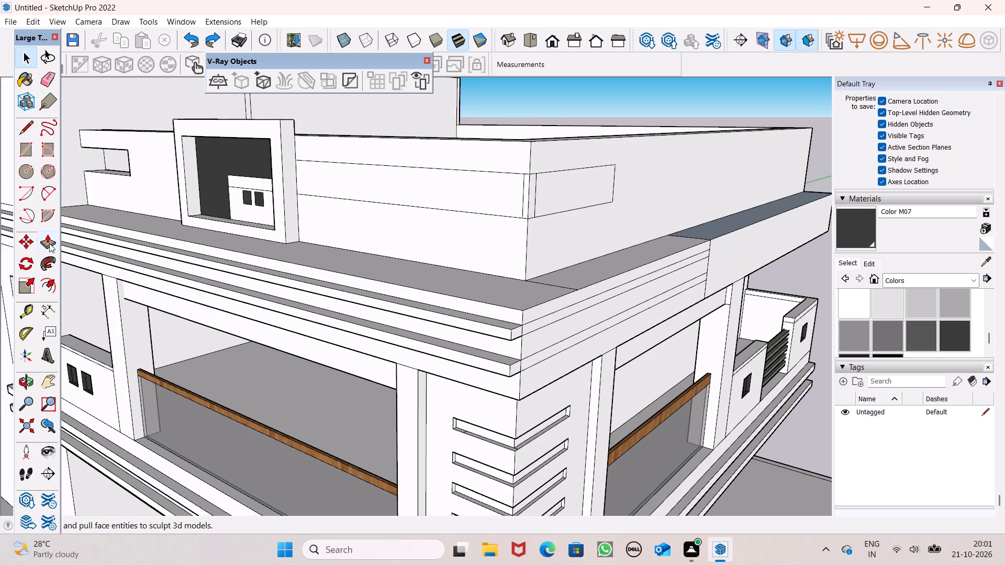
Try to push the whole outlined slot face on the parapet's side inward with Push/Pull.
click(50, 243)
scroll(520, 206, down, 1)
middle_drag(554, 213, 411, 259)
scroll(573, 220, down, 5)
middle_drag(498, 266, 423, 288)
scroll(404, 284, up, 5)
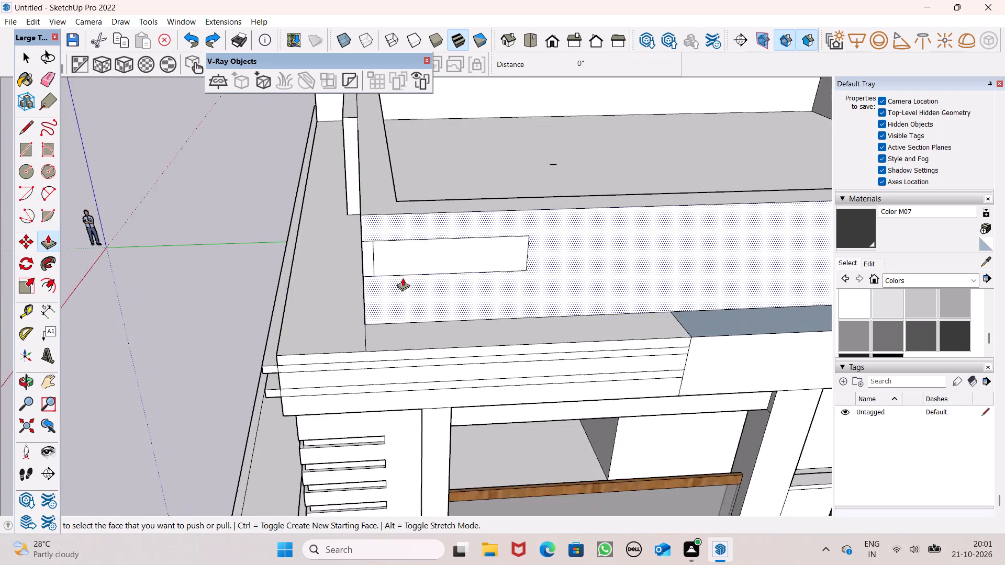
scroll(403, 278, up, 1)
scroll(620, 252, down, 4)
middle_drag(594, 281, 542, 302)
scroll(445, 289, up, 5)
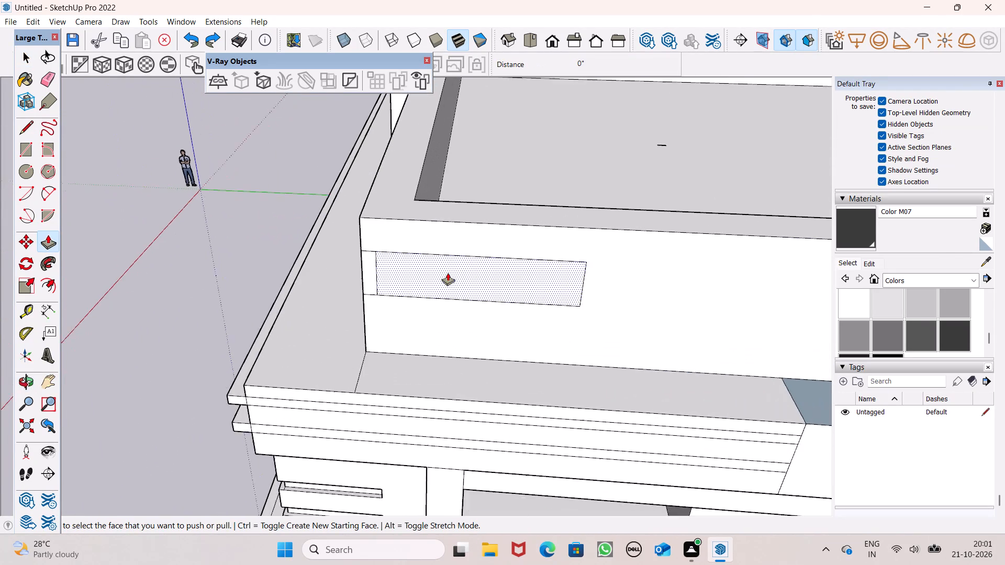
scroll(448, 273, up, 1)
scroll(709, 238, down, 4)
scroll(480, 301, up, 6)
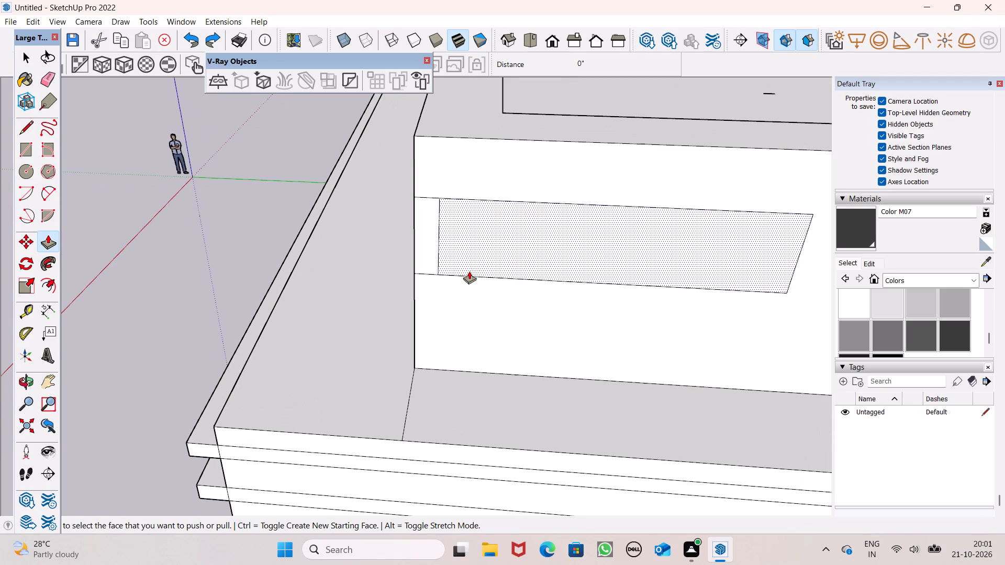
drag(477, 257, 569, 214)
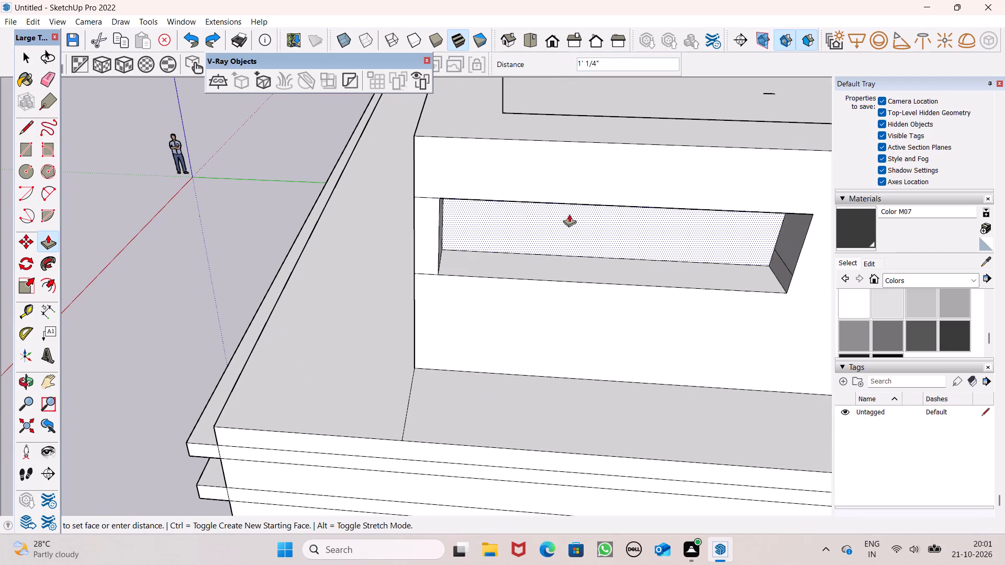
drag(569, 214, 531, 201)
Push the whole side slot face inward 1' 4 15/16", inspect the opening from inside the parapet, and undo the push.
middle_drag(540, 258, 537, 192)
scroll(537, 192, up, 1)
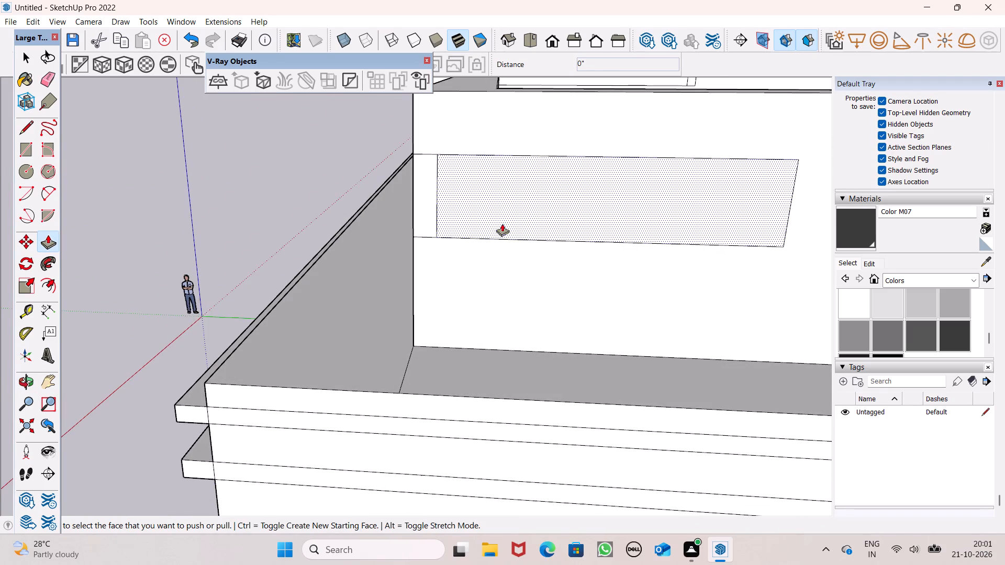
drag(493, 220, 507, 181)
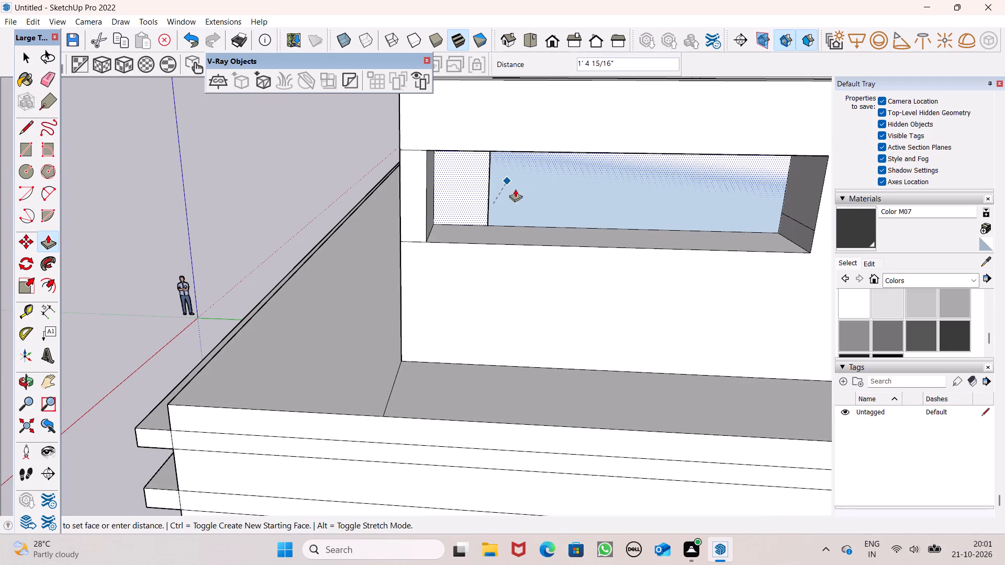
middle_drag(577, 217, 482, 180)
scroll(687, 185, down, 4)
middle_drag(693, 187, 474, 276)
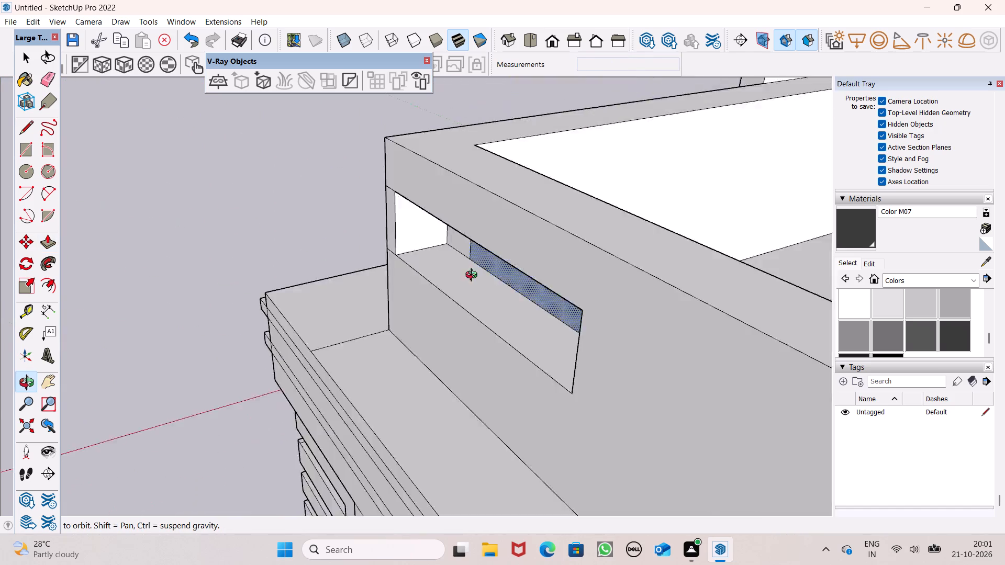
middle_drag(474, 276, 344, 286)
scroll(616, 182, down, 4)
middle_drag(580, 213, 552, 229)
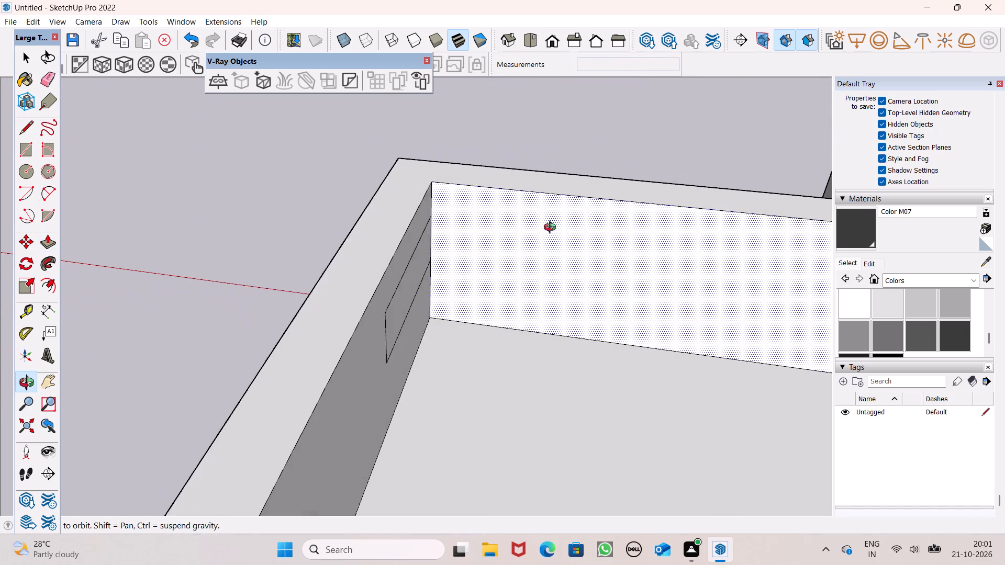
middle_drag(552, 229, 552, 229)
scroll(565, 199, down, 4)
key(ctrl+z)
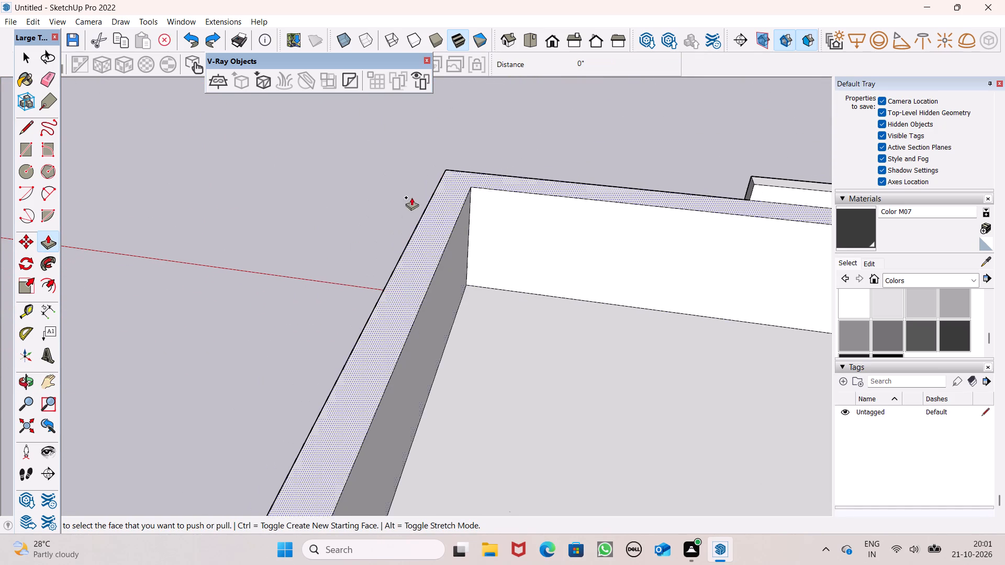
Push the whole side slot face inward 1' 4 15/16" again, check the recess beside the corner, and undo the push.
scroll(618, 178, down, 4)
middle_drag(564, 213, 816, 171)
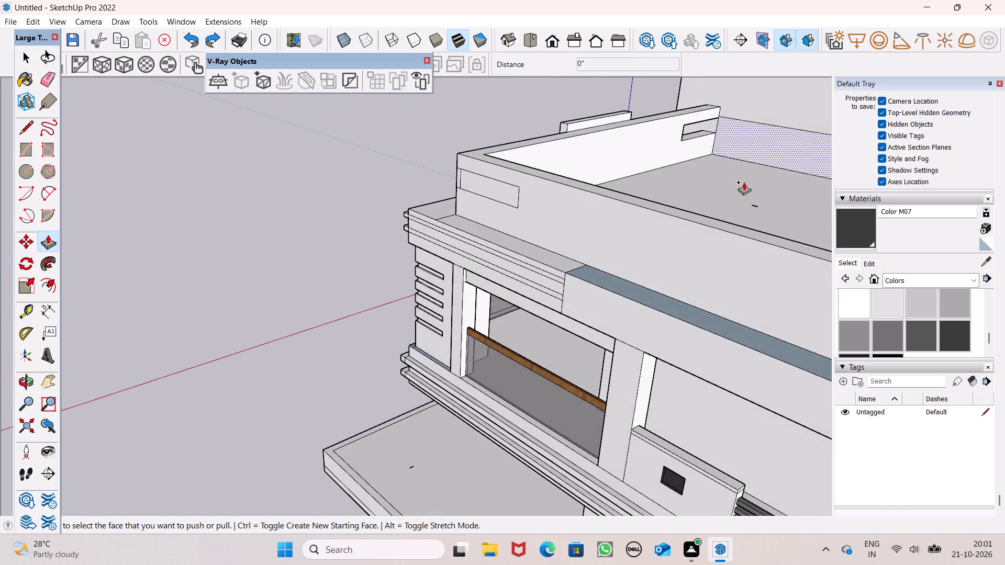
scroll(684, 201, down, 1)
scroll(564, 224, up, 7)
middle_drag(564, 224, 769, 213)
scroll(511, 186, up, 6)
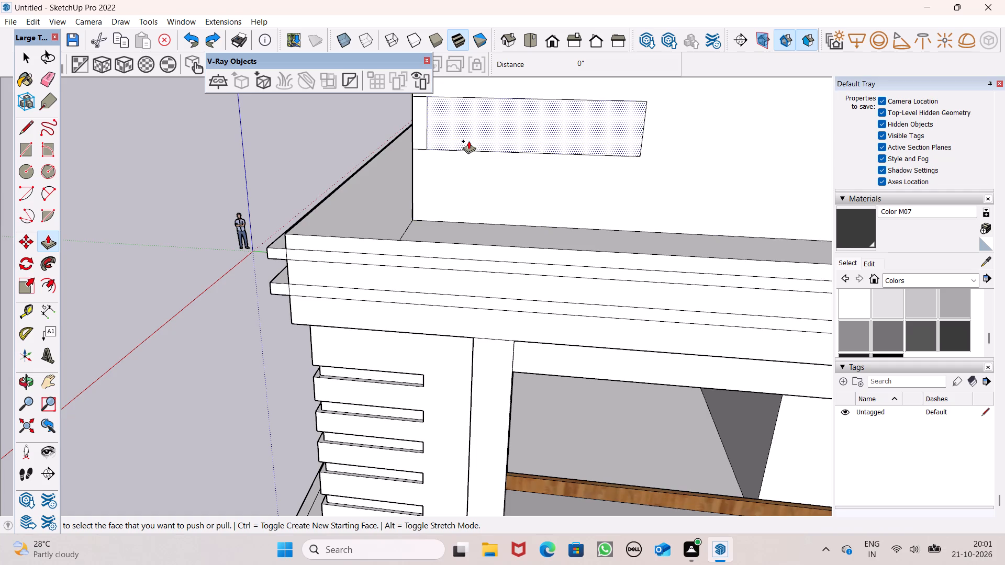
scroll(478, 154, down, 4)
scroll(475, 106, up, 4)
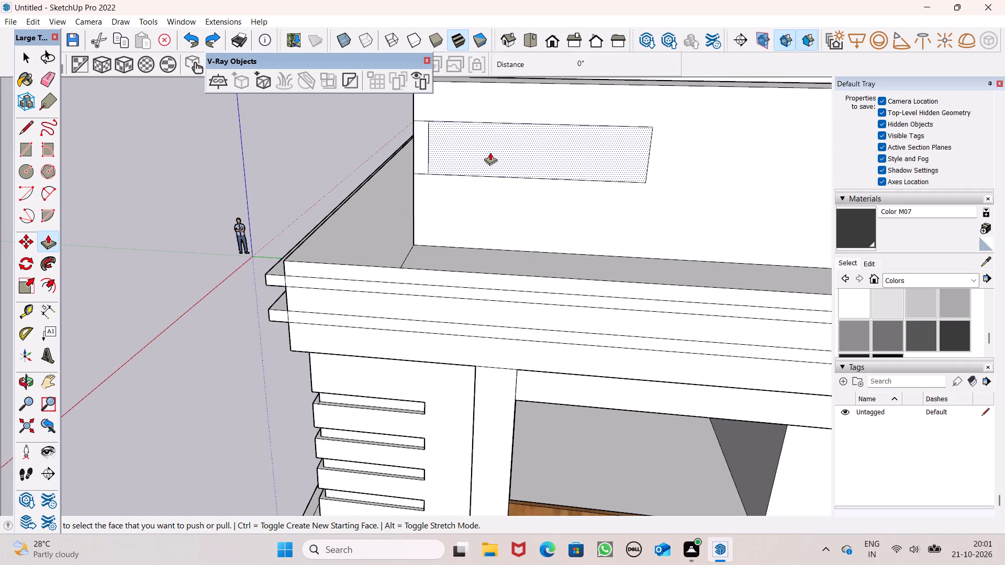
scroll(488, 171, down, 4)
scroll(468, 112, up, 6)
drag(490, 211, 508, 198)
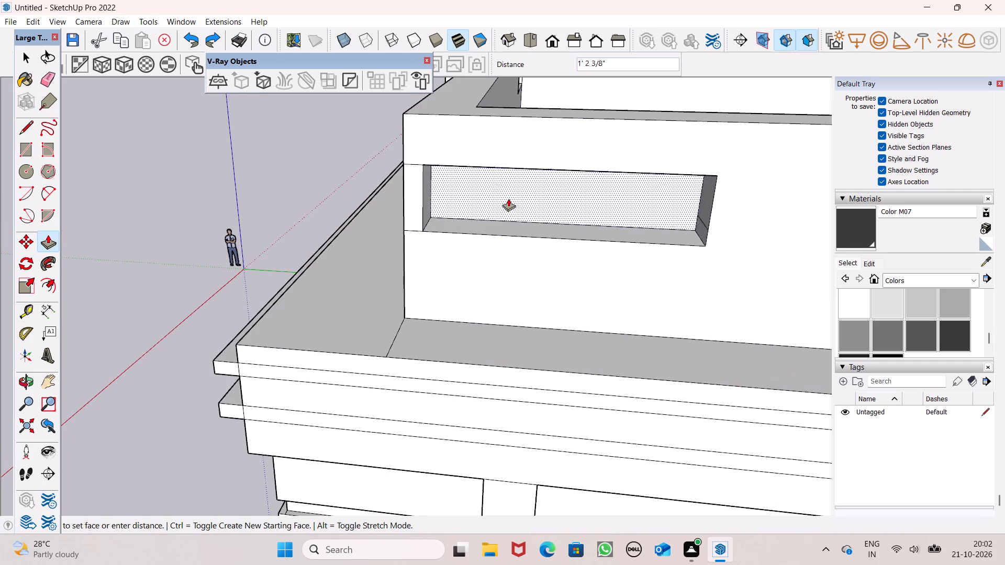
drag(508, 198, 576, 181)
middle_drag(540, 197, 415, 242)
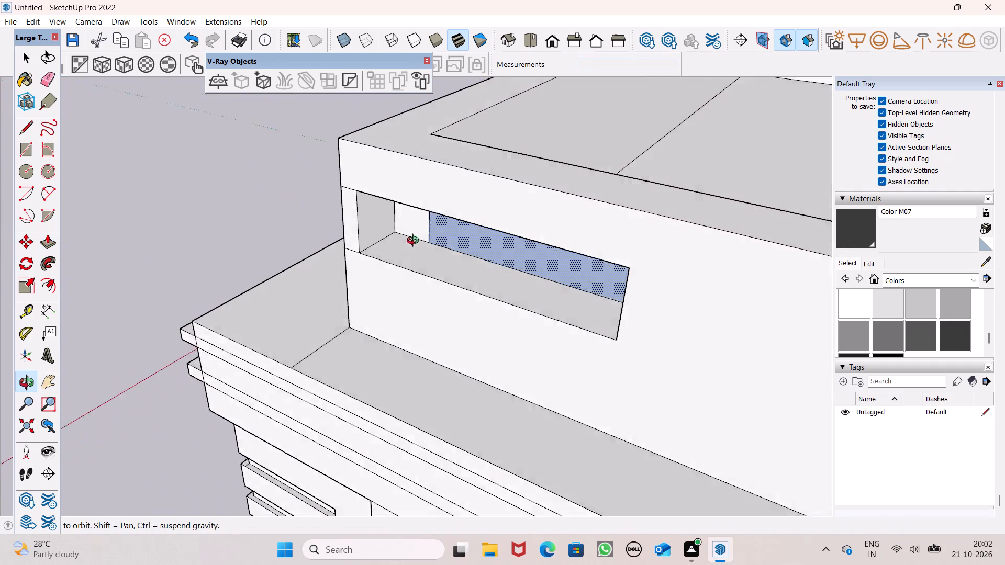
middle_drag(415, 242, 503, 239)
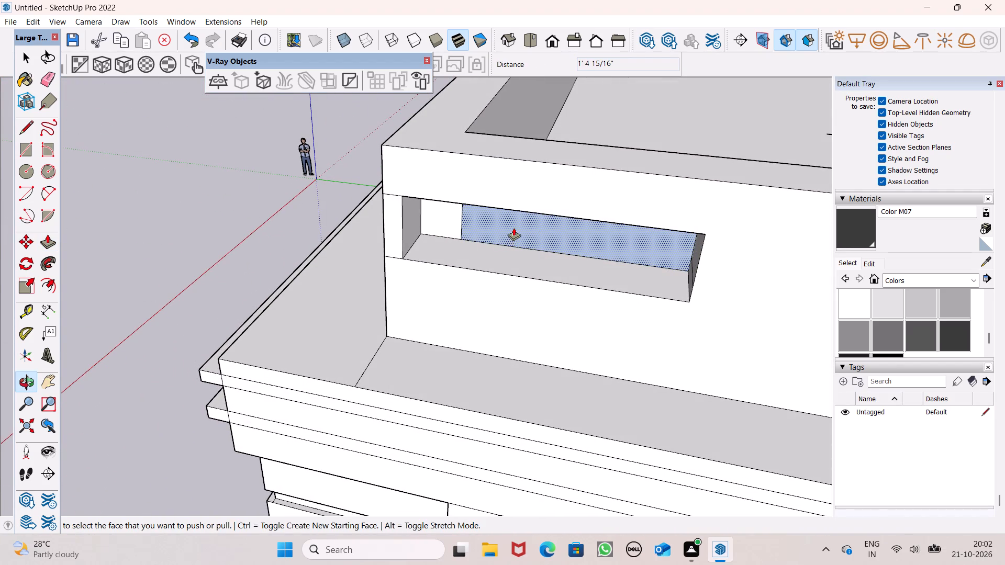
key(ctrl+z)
Draw a line from the parapet's inner corner across its top to the side edge, and down to the slot's lower edge, about 2' 8 1/2".
scroll(559, 169, down, 4)
middle_drag(560, 189, 588, 187)
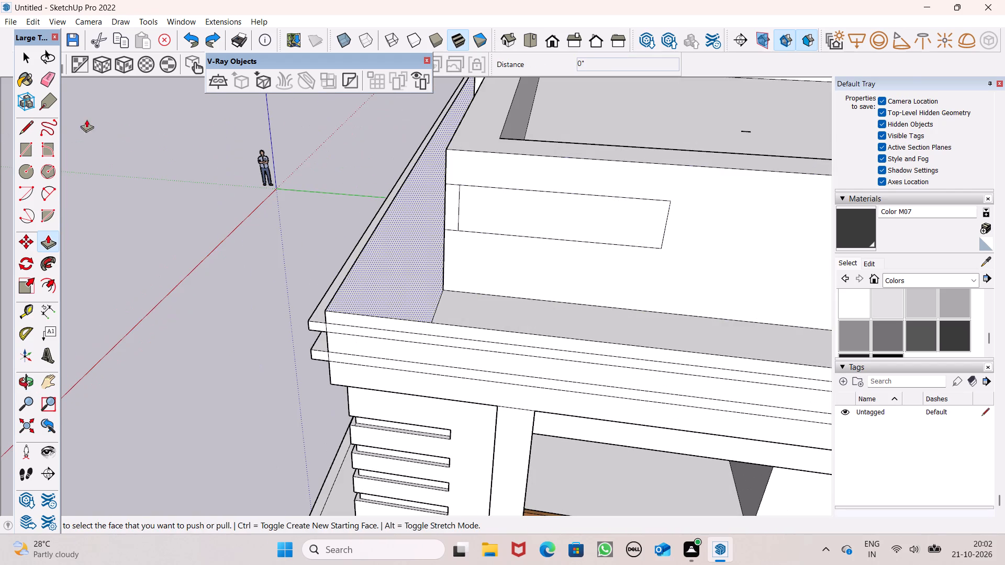
drag(28, 121, 36, 124)
scroll(367, 132, up, 4)
scroll(496, 133, down, 5)
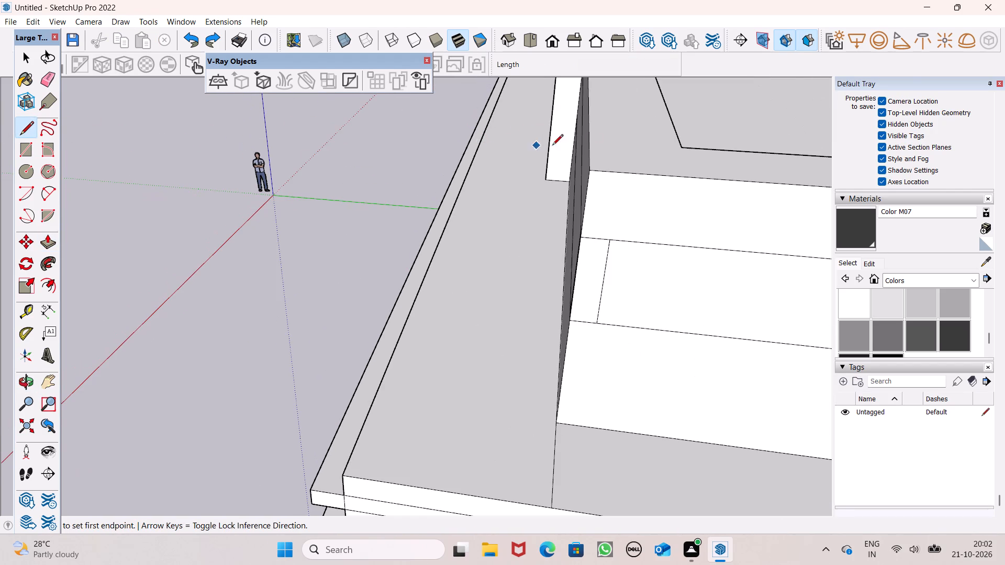
click(685, 148)
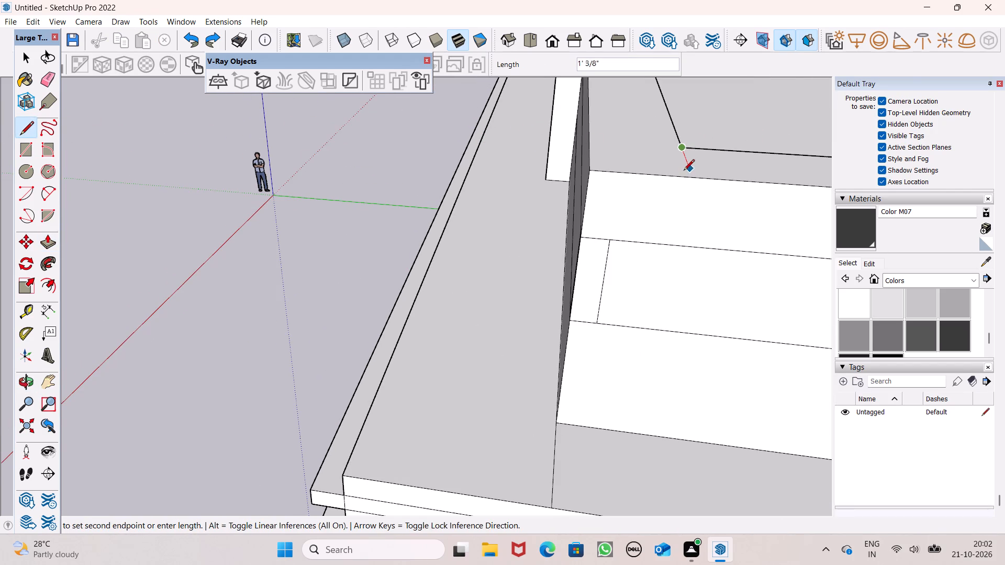
click(686, 176)
key(ctrl+z)
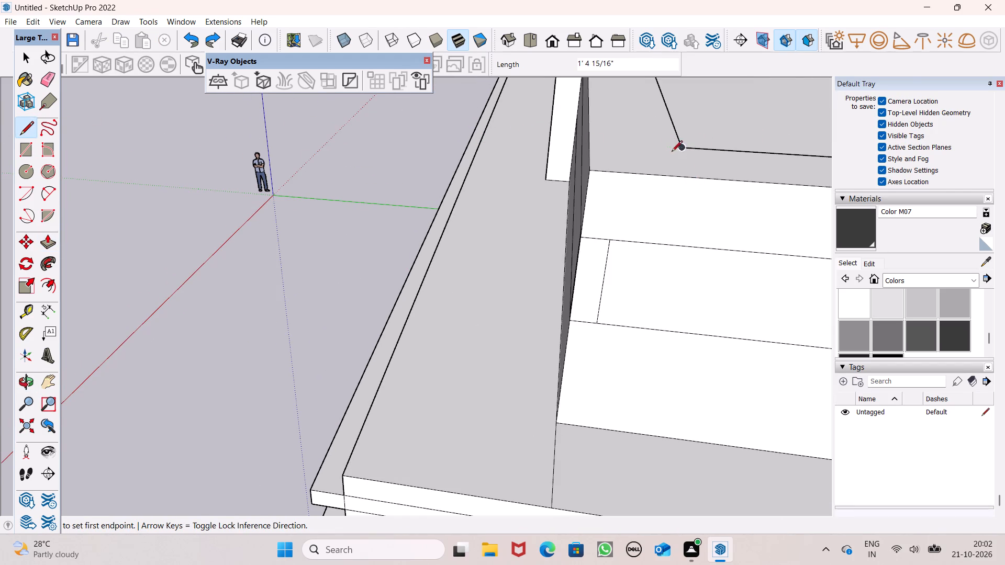
click(682, 148)
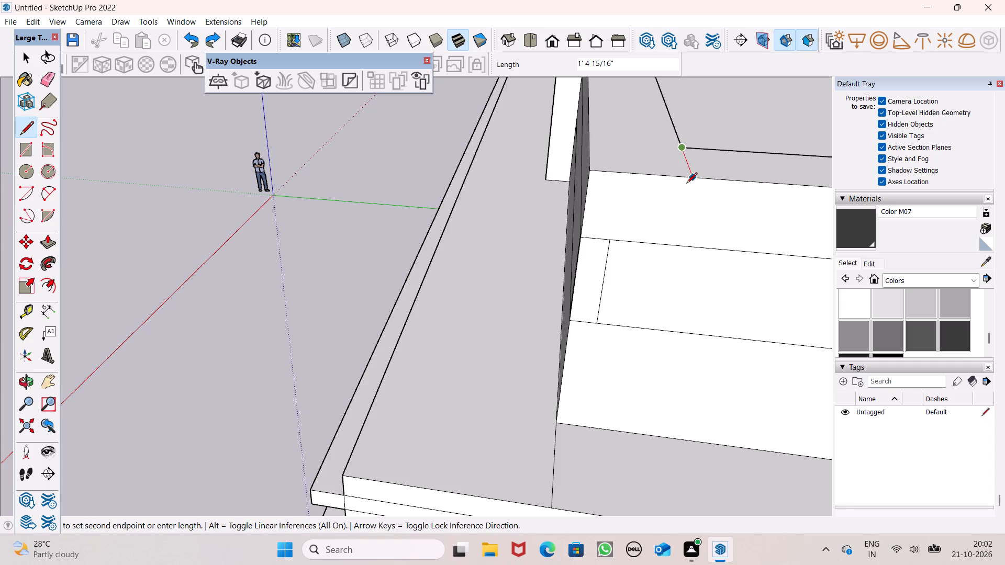
click(689, 179)
click(690, 178)
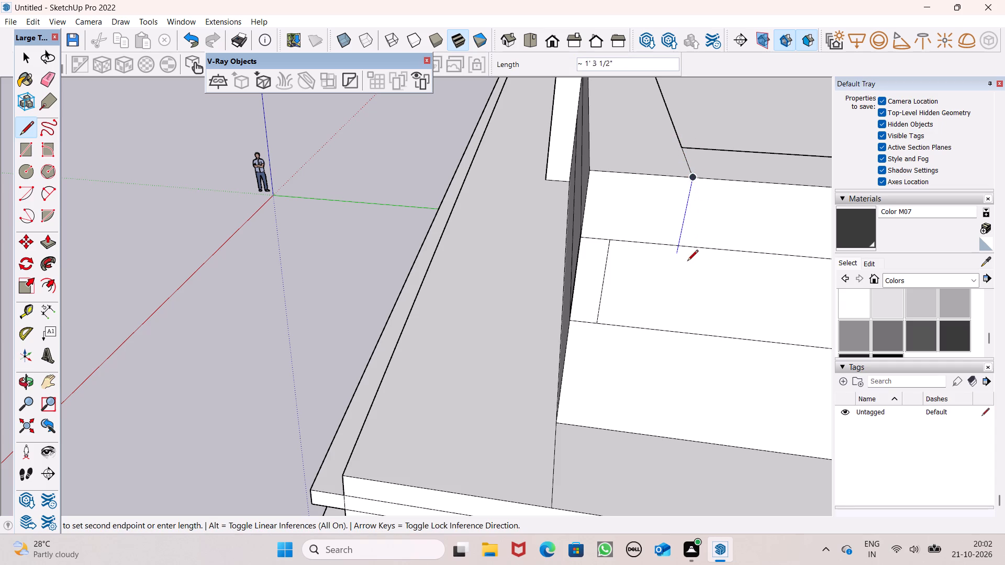
click(665, 330)
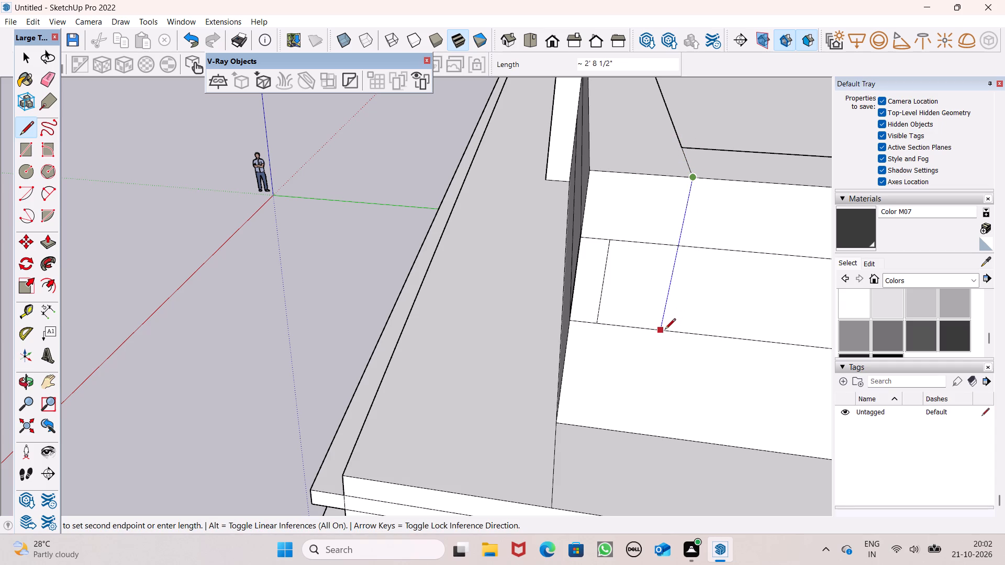
key(space)
Push the part of the side slot beyond the new dividing line 1' 4 15/16" through the parapet wall.
scroll(479, 242, down, 2)
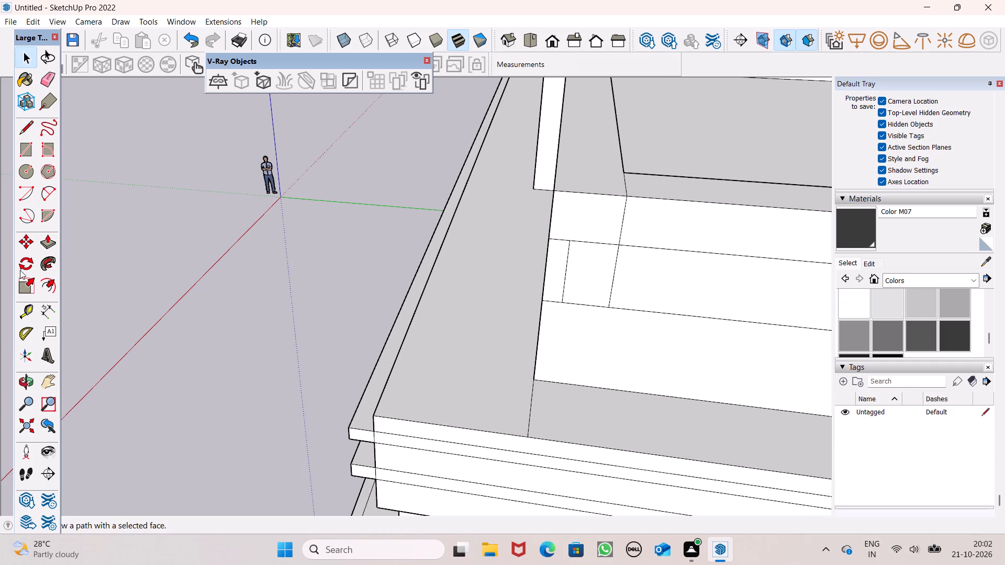
click(42, 245)
scroll(51, 242, down, 3)
scroll(329, 253, down, 4)
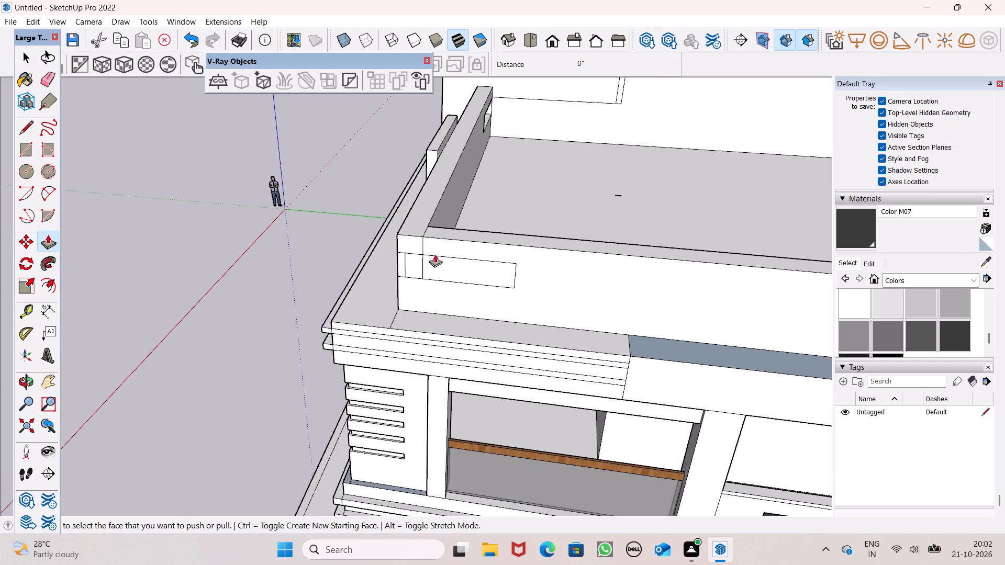
scroll(524, 245, up, 4)
drag(403, 289, 432, 271)
Draw a dividing line from the parapet's inner corner across its top and down the front face through the slot to the wall's base.
scroll(448, 266, down, 3)
middle_drag(403, 278, 805, 193)
scroll(537, 162, up, 2)
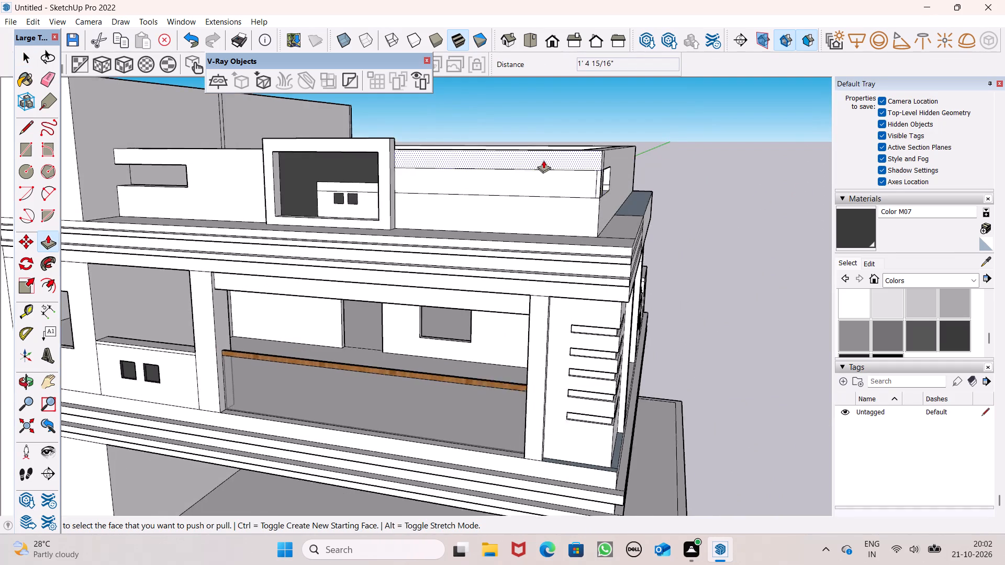
scroll(543, 160, up, 3)
middle_drag(652, 188, 682, 255)
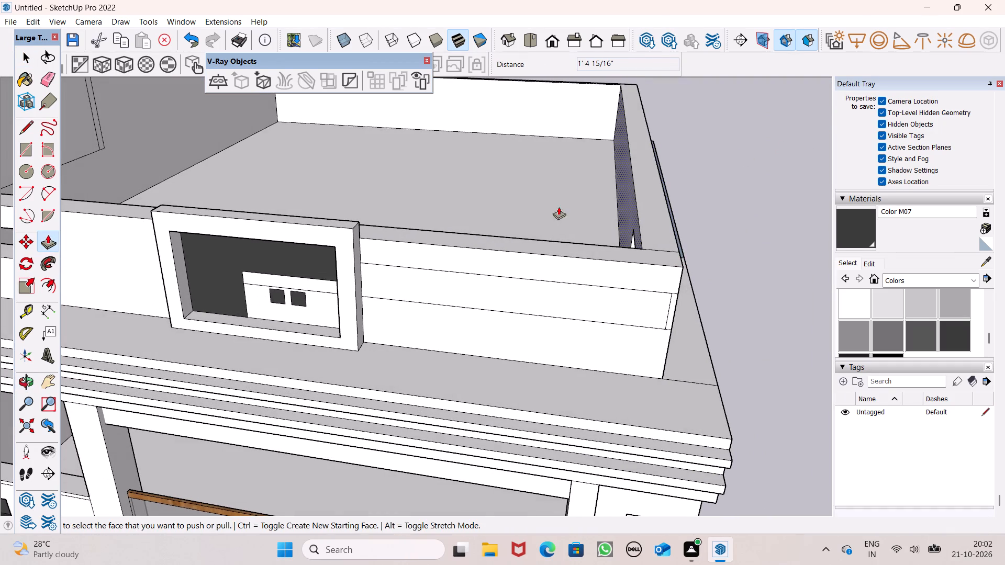
click(22, 125)
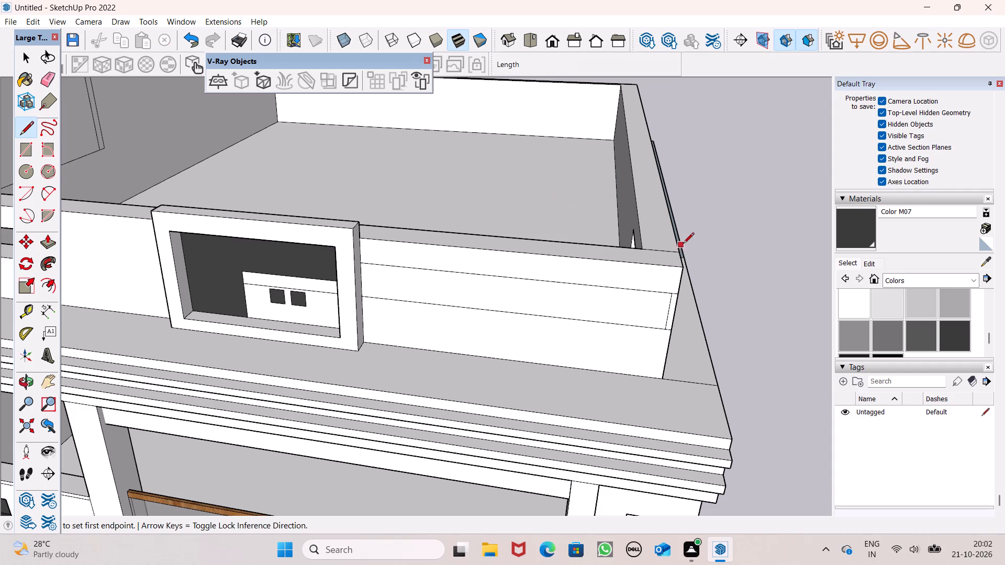
click(641, 252)
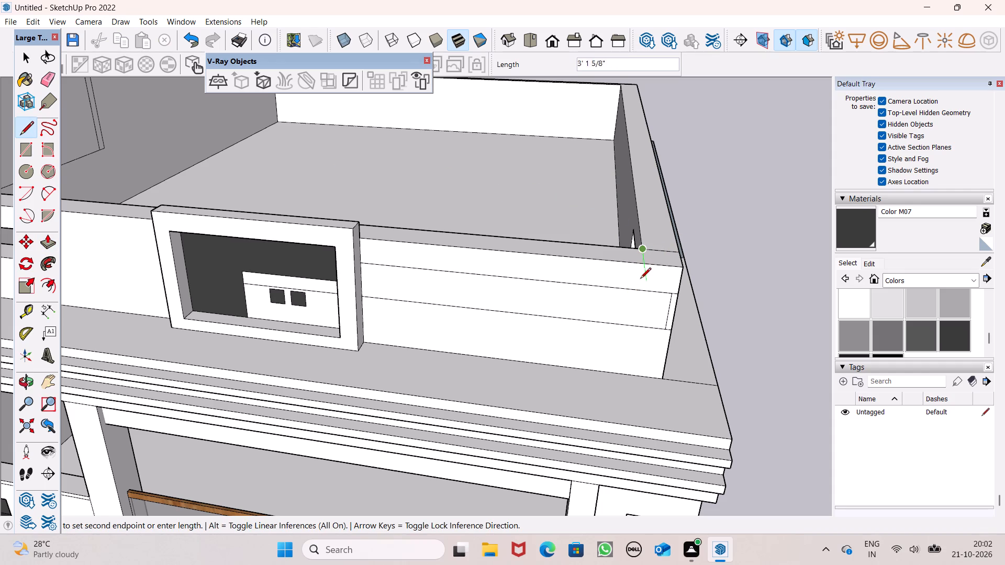
click(645, 262)
click(640, 291)
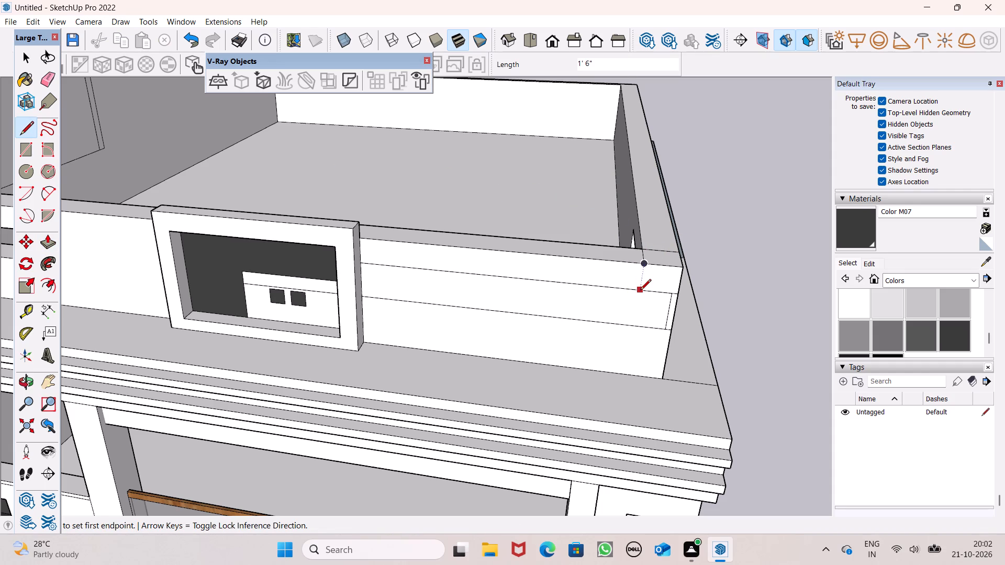
click(643, 267)
drag(640, 286, 640, 288)
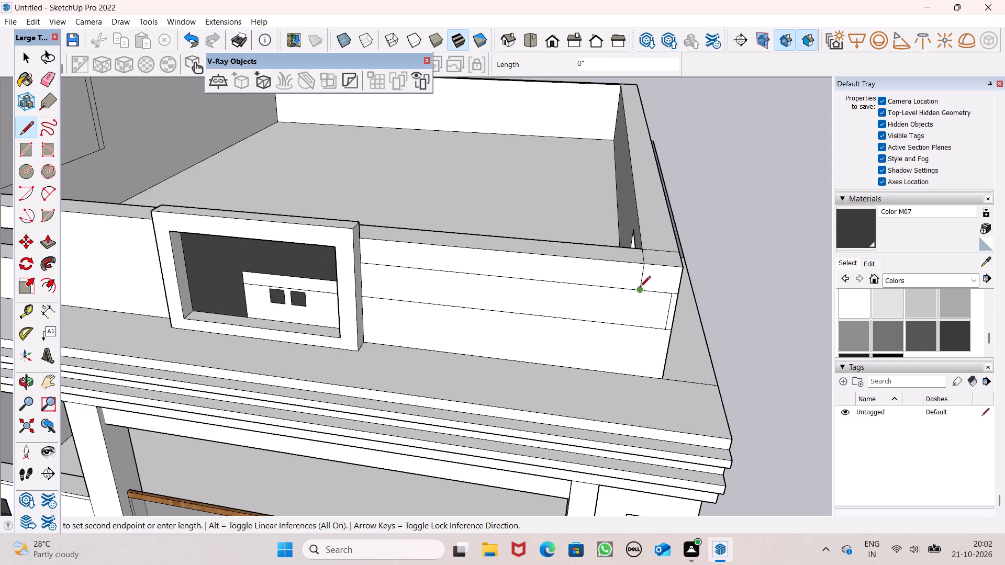
drag(640, 288, 640, 292)
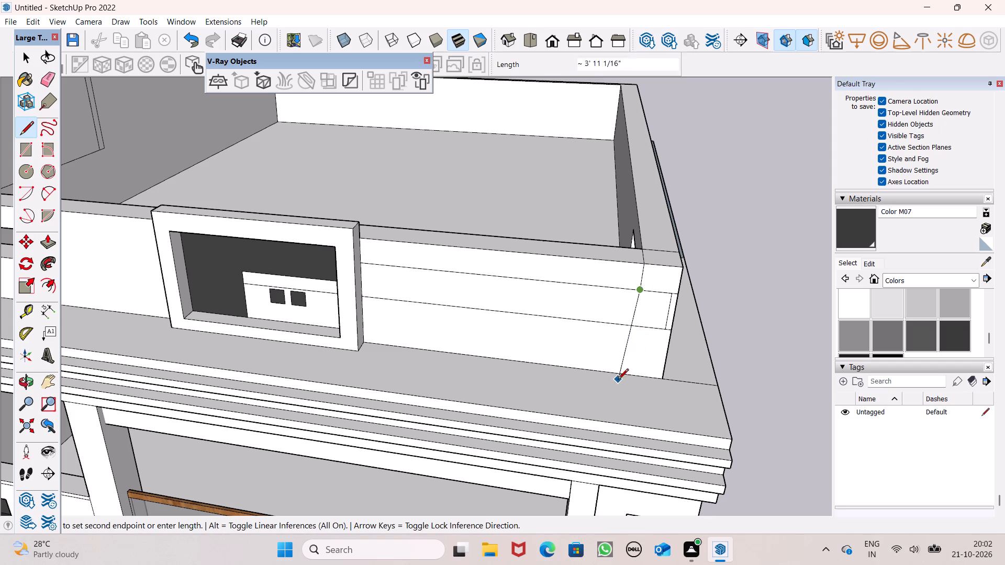
click(623, 379)
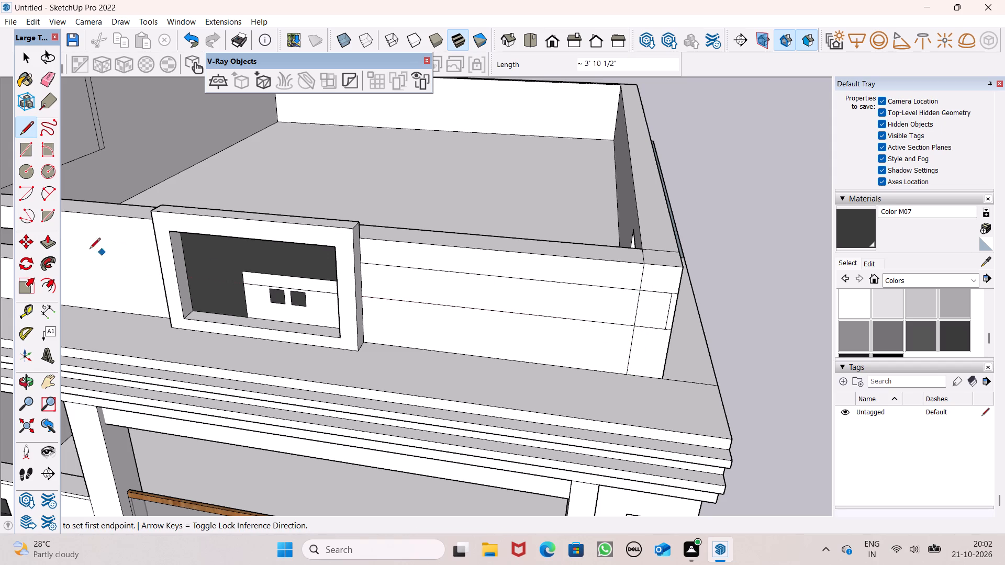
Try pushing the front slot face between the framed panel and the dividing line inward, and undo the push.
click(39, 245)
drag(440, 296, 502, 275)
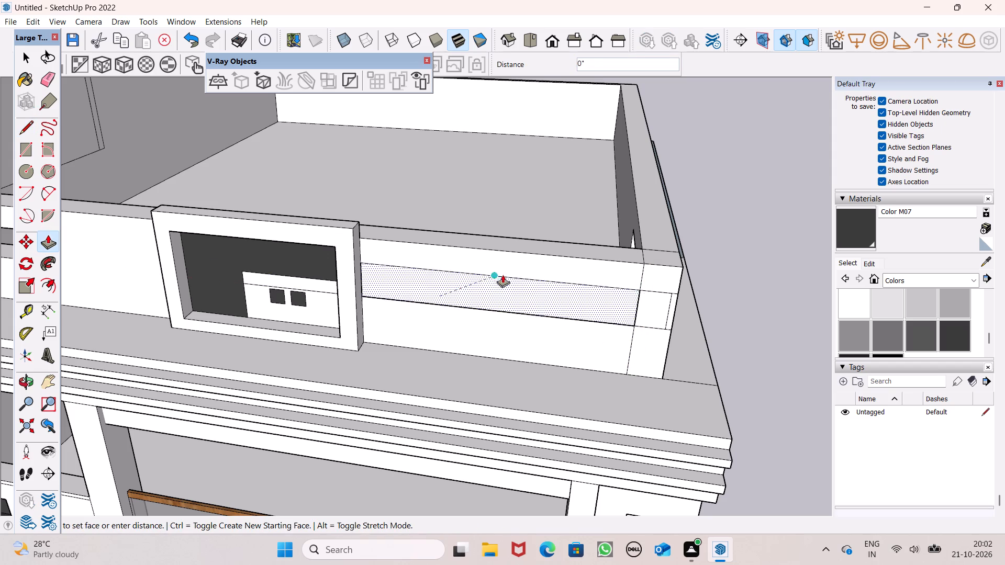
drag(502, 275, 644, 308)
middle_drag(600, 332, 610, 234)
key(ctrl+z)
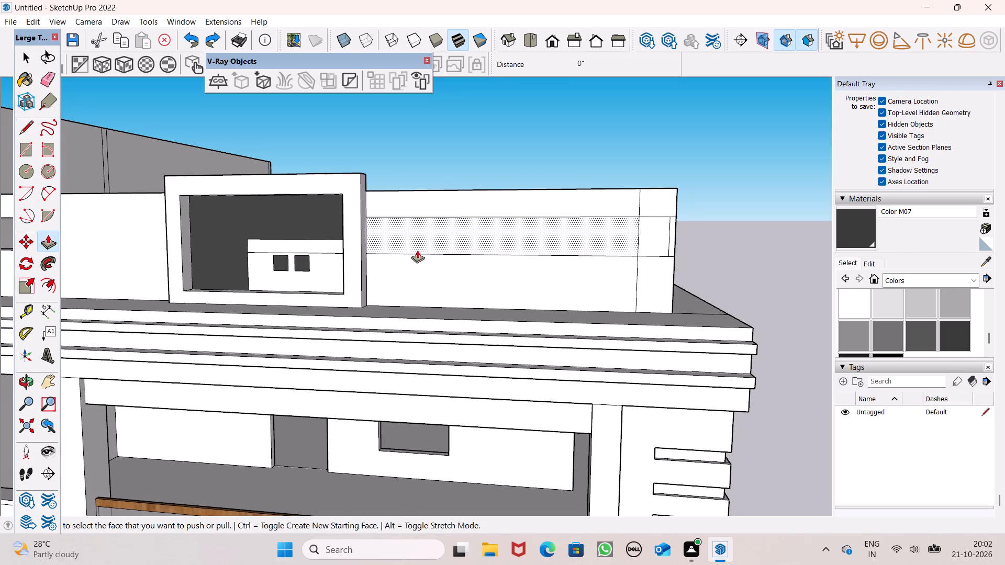
Push the front slot face between the framed panel and the dividing line 1' 6" through the parapet wall.
drag(416, 246, 558, 238)
middle_drag(666, 285, 634, 321)
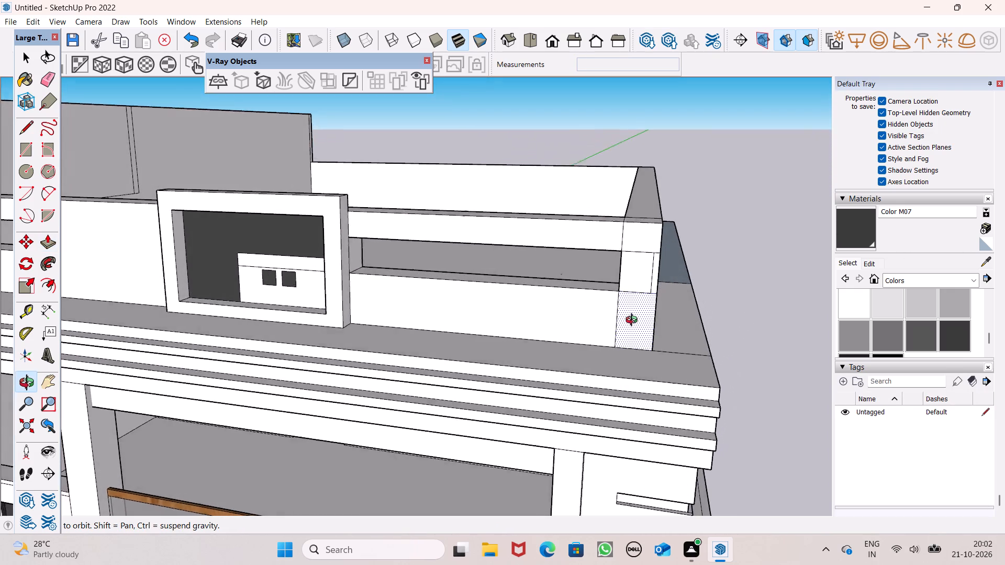
middle_drag(634, 321, 632, 324)
scroll(632, 314, up, 2)
Erase the leftover dividing line segments above and below the front slot and across the parapet's top.
click(62, 77)
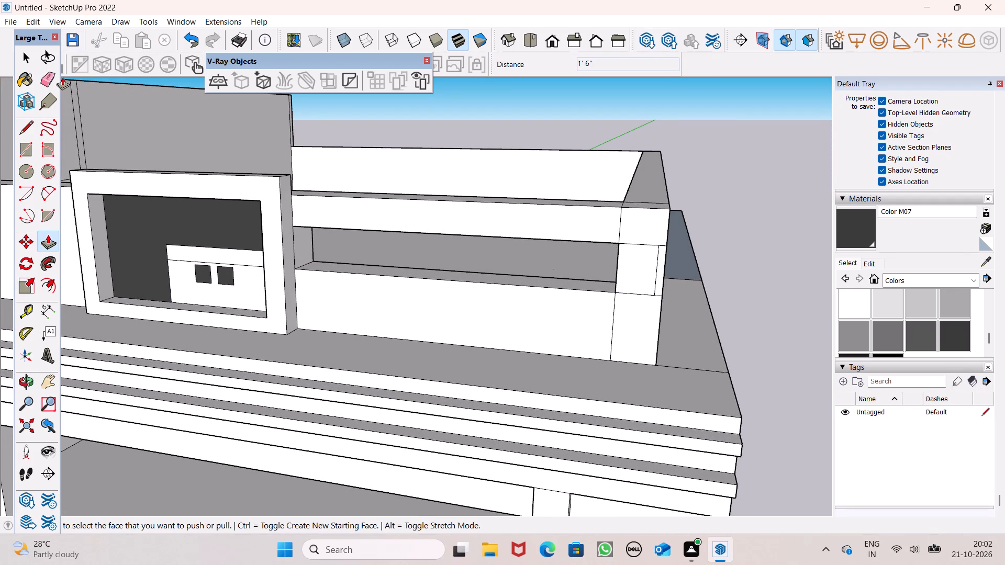
drag(38, 77, 50, 77)
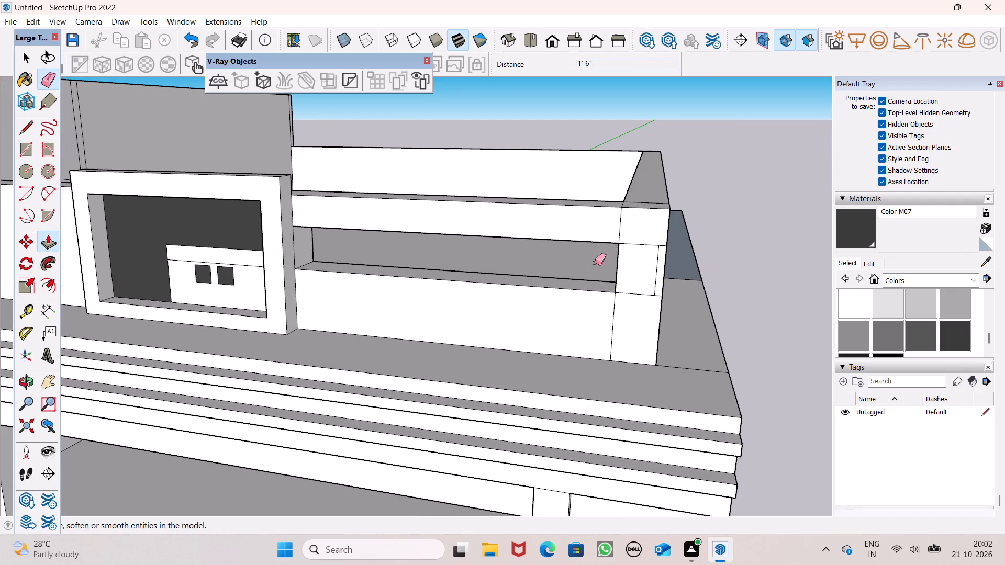
drag(619, 229, 611, 227)
middle_drag(615, 235, 627, 278)
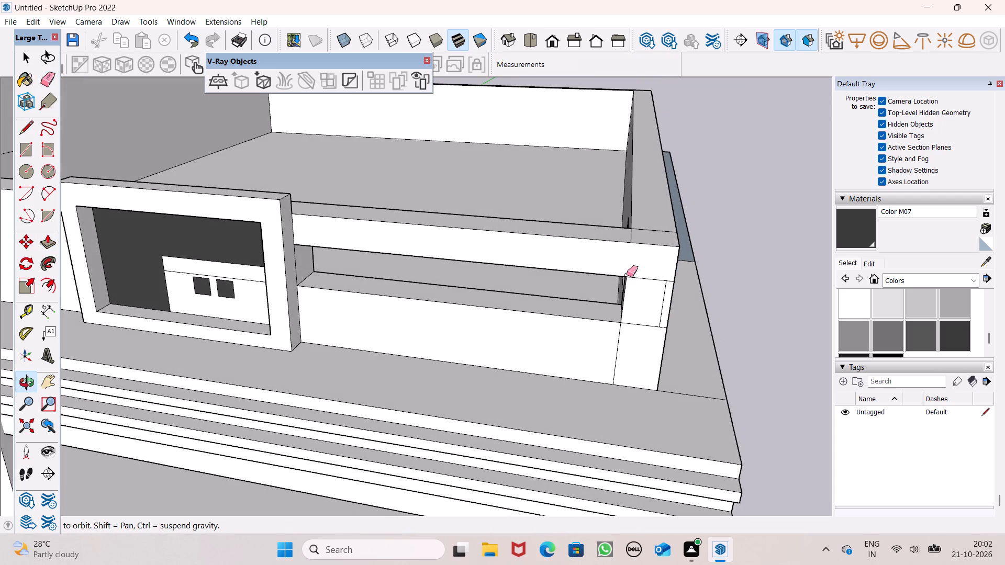
drag(632, 241, 626, 235)
drag(631, 341, 630, 343)
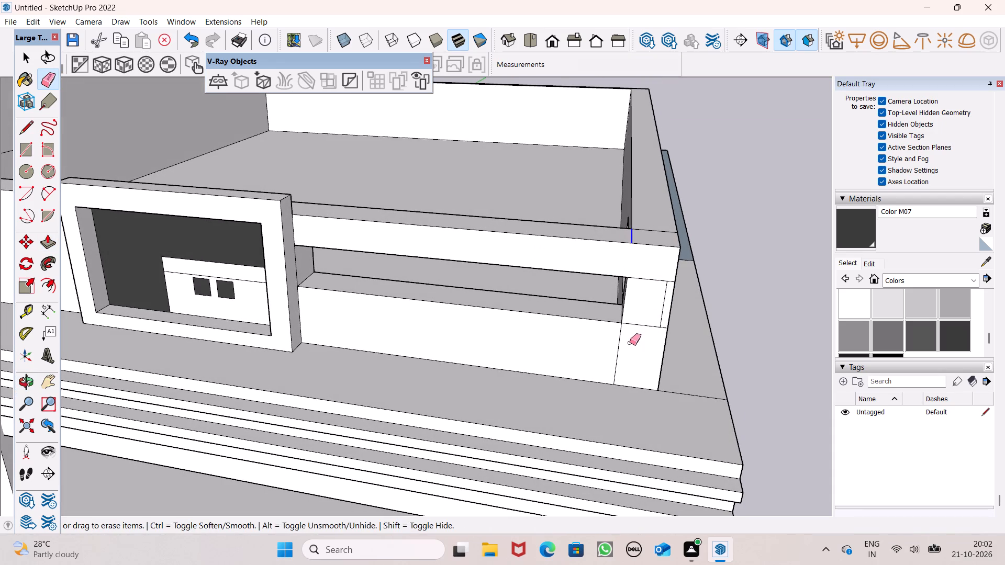
drag(630, 343, 619, 343)
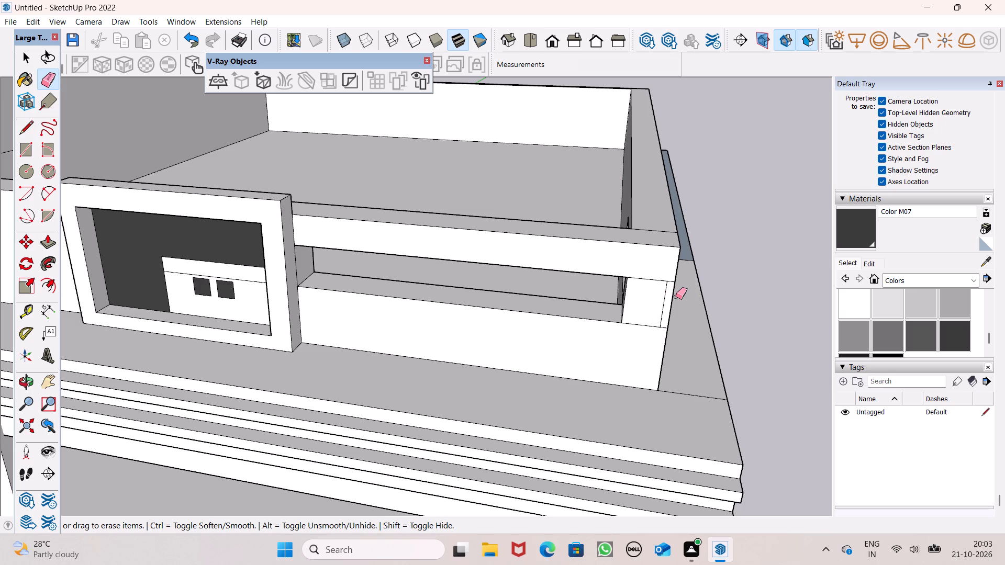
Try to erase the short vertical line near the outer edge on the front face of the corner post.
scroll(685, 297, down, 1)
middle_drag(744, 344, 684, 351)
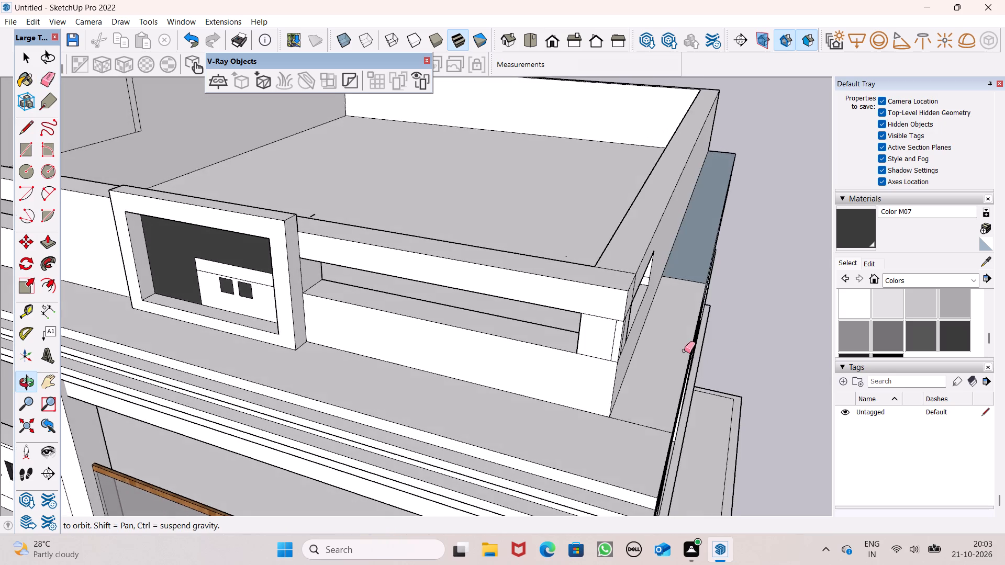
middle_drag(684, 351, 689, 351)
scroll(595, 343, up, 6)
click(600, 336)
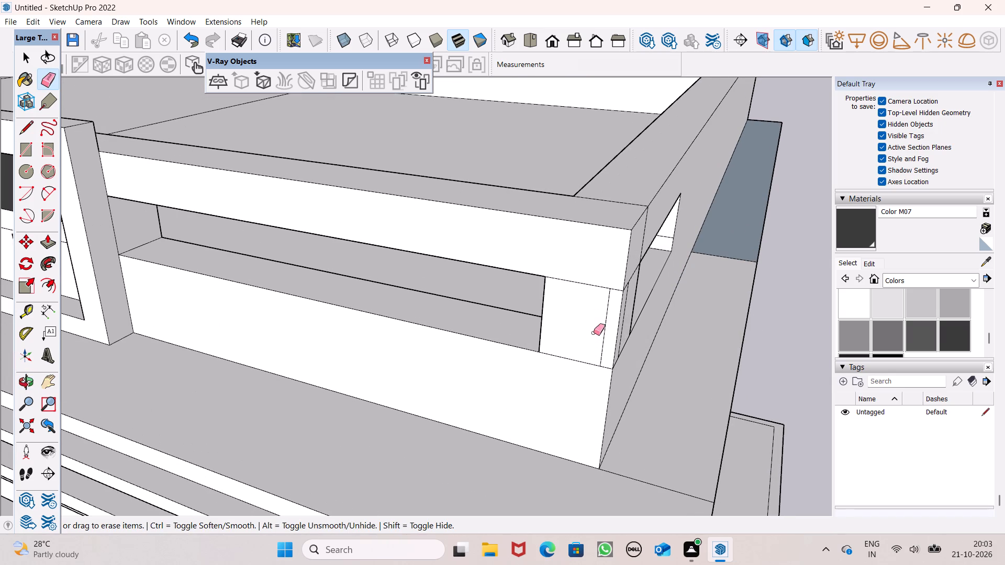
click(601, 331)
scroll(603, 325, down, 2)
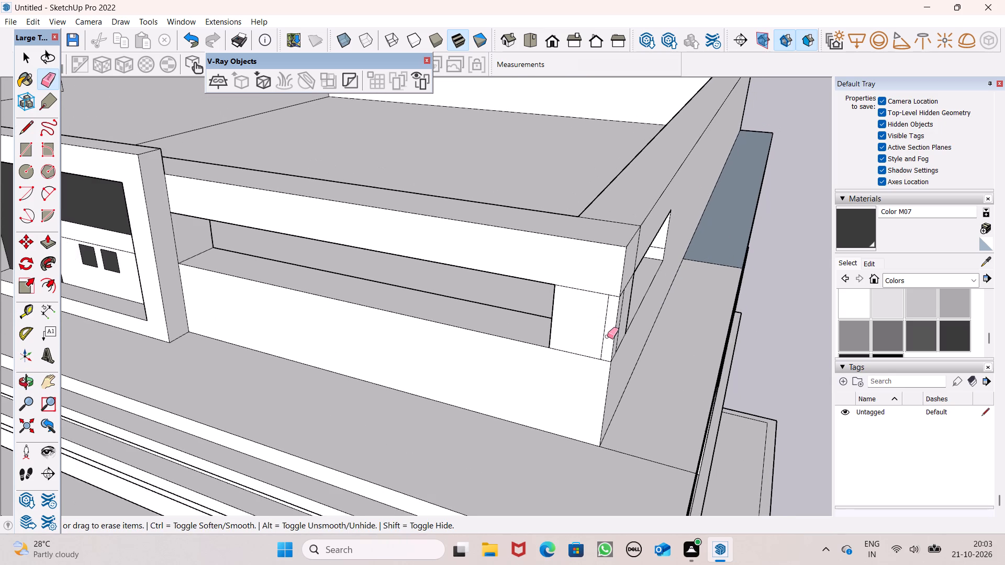
Push the corner post's slot-side face about 1' 2 3/16" toward the outer corner, up to the short vertical line.
middle_drag(608, 338, 627, 306)
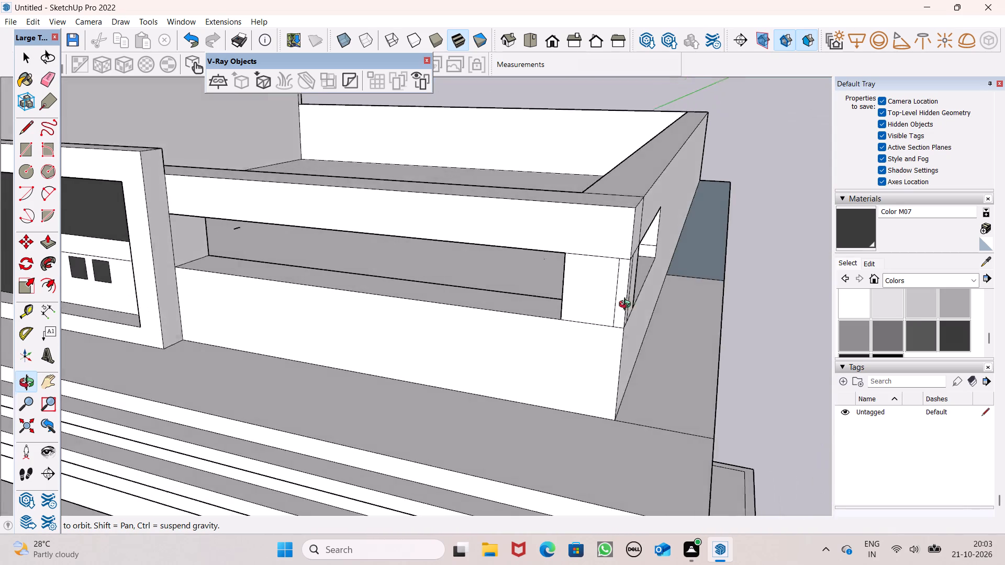
middle_drag(627, 306, 910, 261)
click(46, 244)
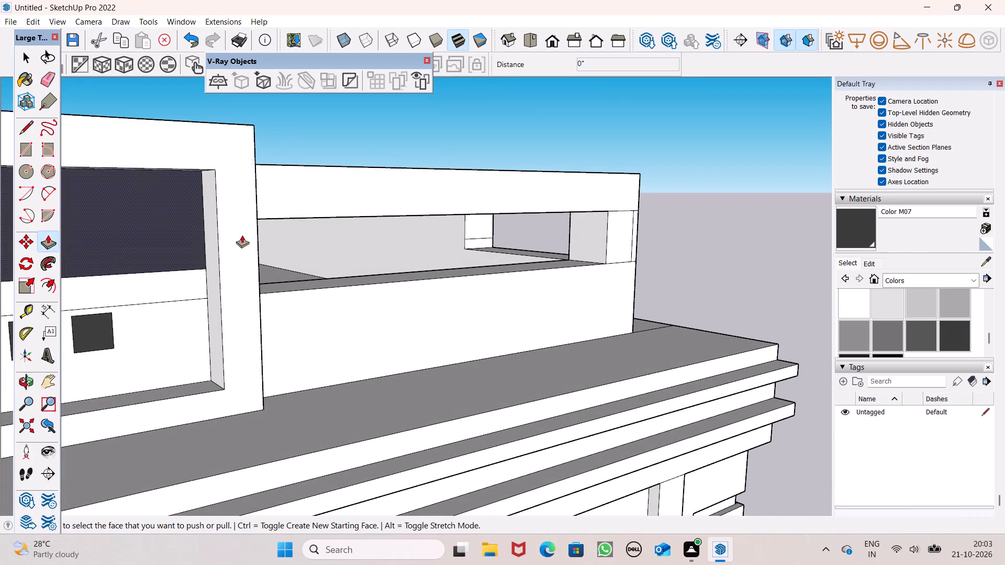
scroll(532, 209, up, 6)
scroll(643, 257, down, 4)
drag(693, 274, 700, 274)
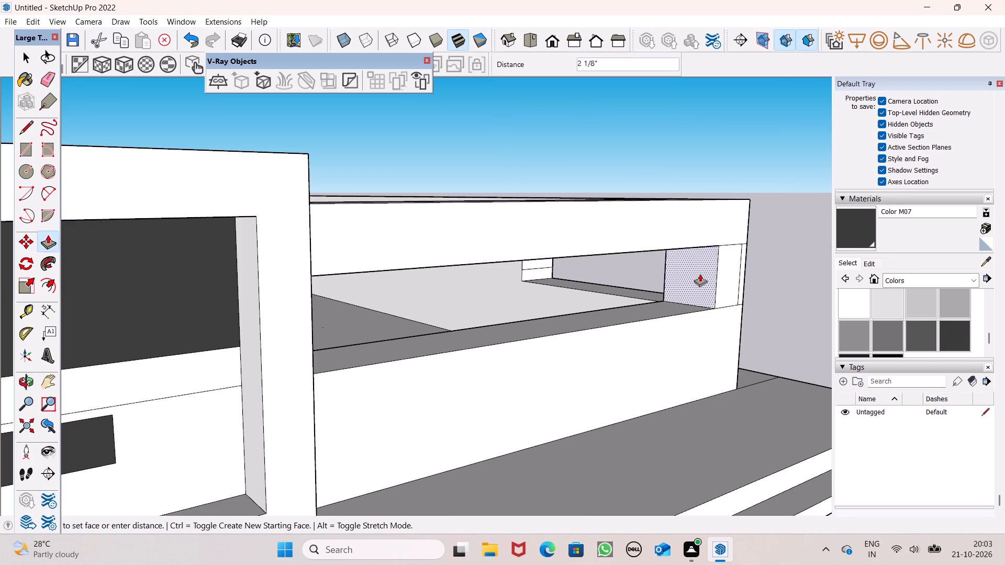
drag(700, 274, 738, 259)
middle_drag(758, 280, 641, 300)
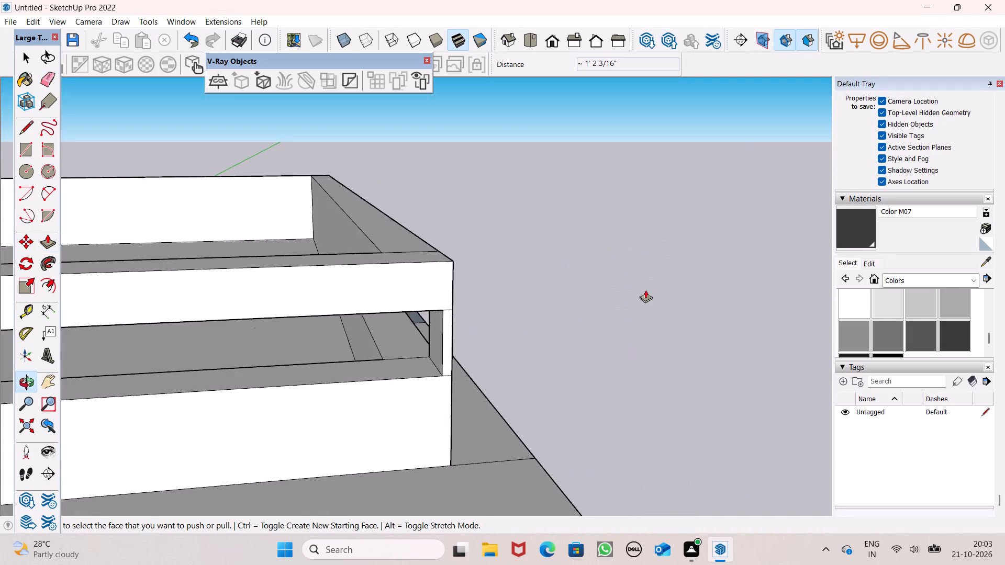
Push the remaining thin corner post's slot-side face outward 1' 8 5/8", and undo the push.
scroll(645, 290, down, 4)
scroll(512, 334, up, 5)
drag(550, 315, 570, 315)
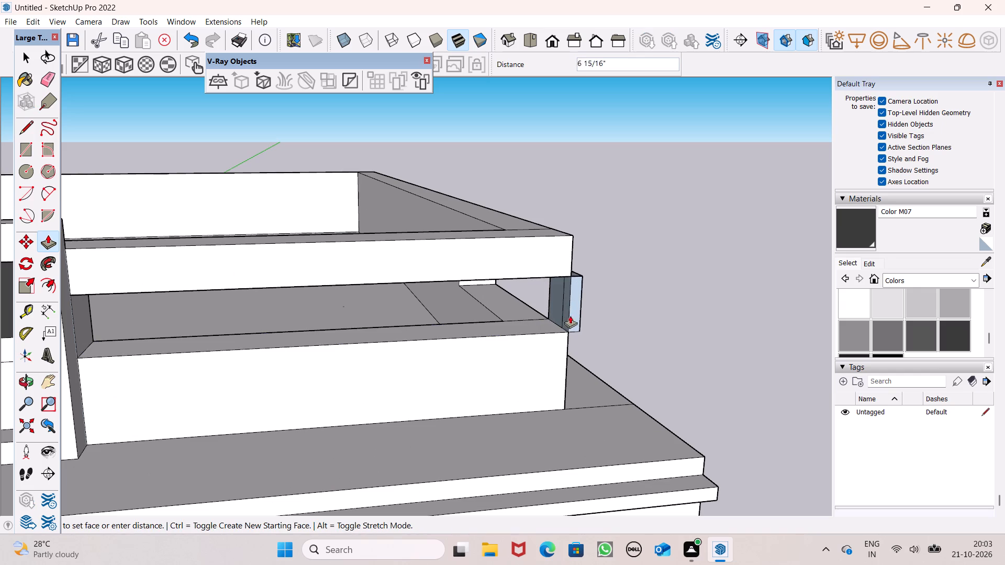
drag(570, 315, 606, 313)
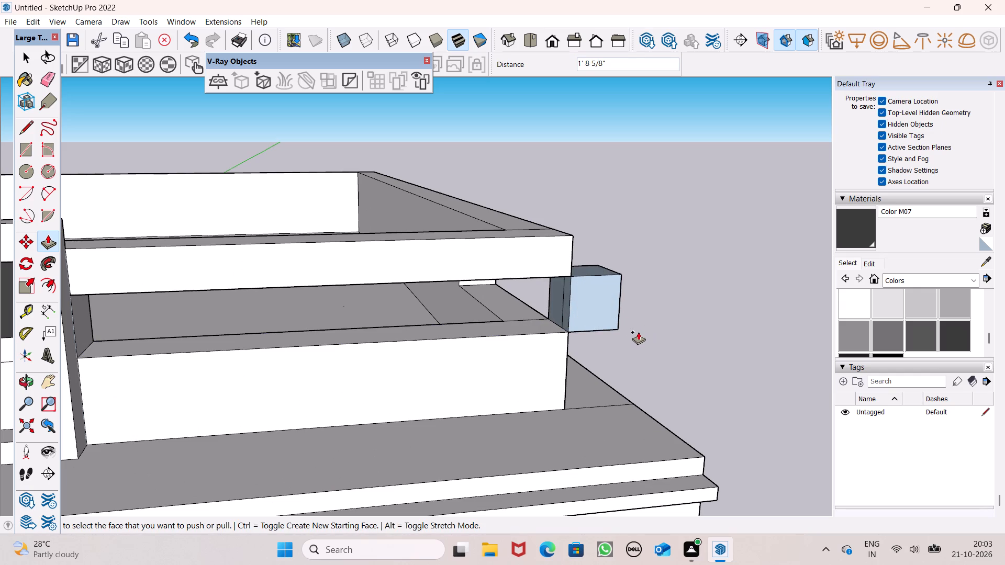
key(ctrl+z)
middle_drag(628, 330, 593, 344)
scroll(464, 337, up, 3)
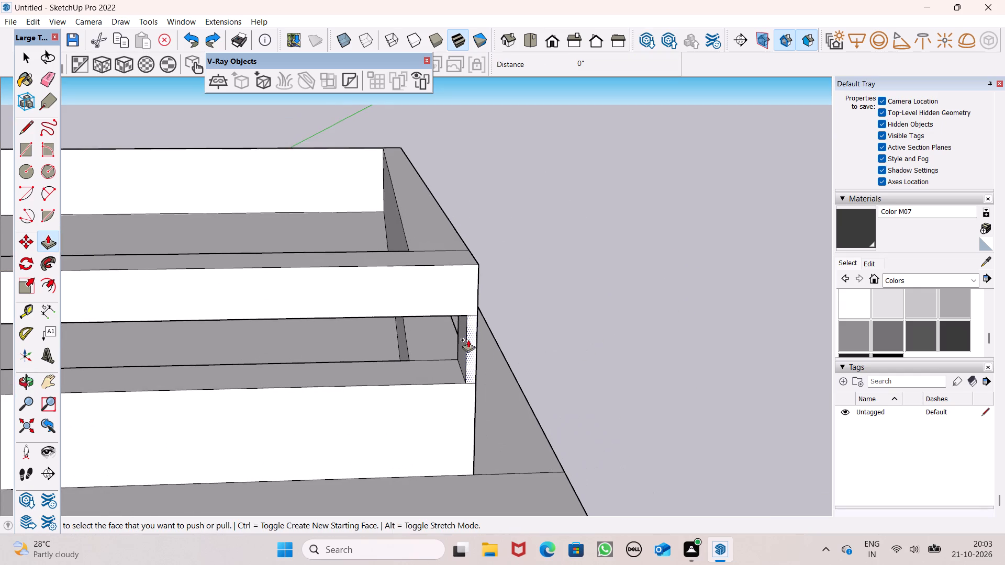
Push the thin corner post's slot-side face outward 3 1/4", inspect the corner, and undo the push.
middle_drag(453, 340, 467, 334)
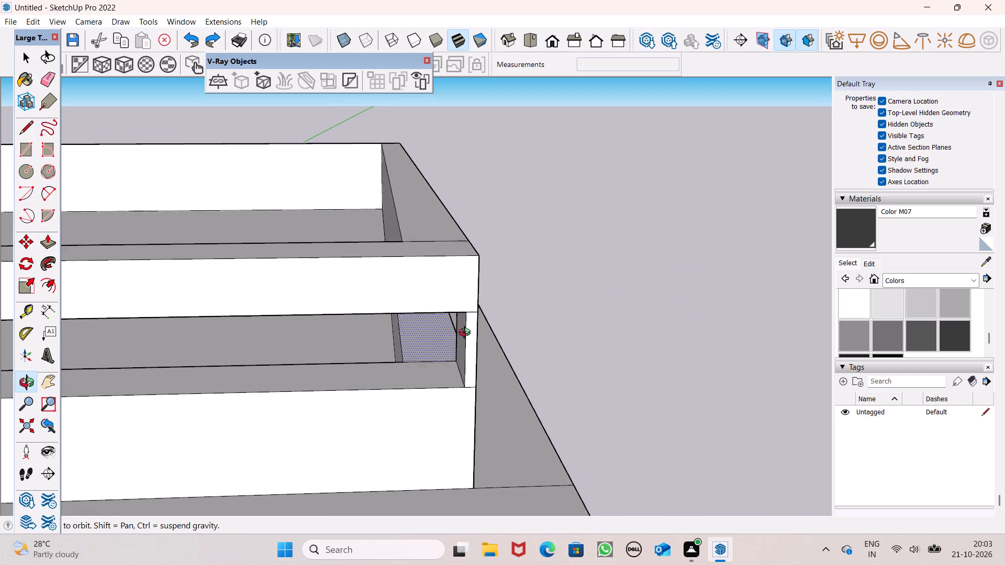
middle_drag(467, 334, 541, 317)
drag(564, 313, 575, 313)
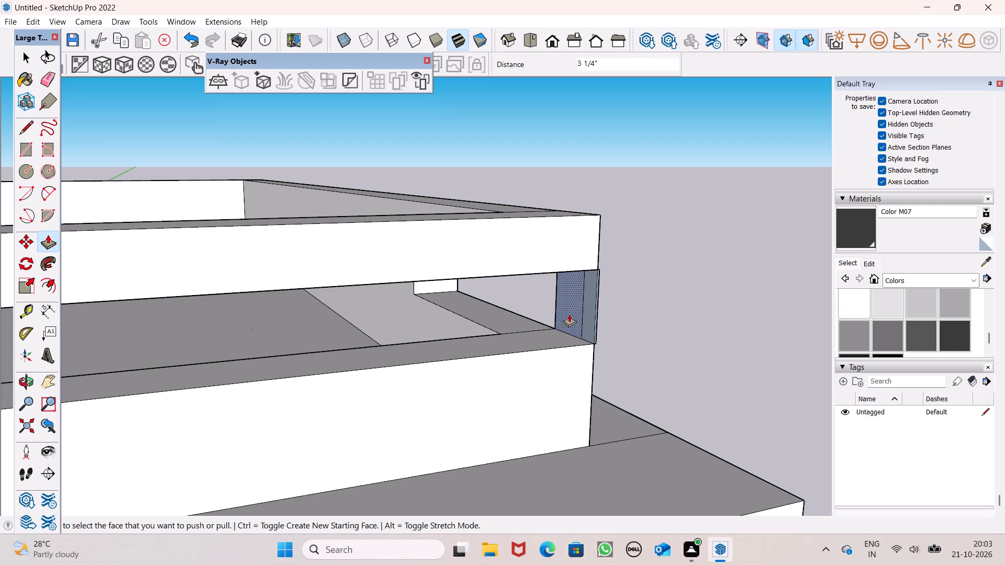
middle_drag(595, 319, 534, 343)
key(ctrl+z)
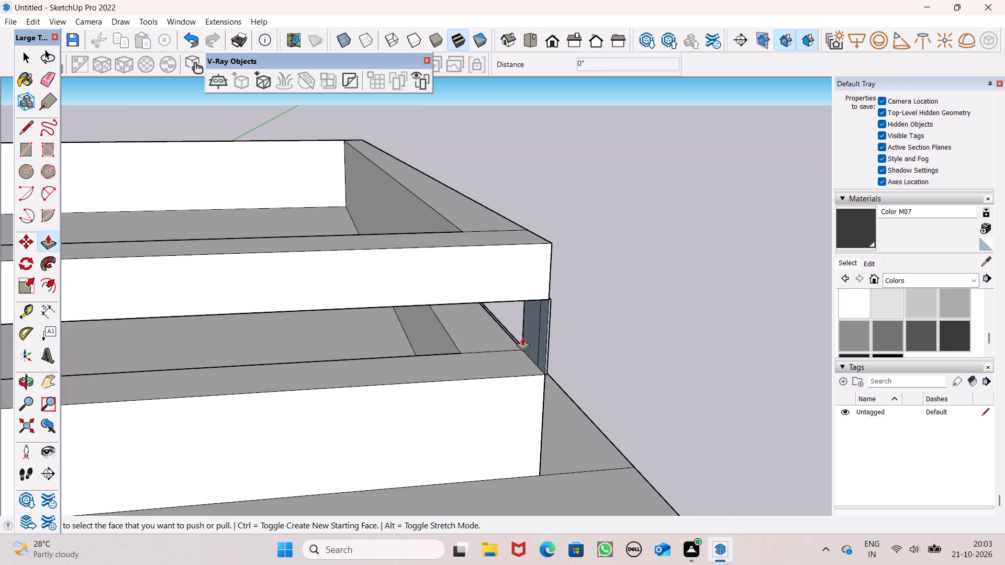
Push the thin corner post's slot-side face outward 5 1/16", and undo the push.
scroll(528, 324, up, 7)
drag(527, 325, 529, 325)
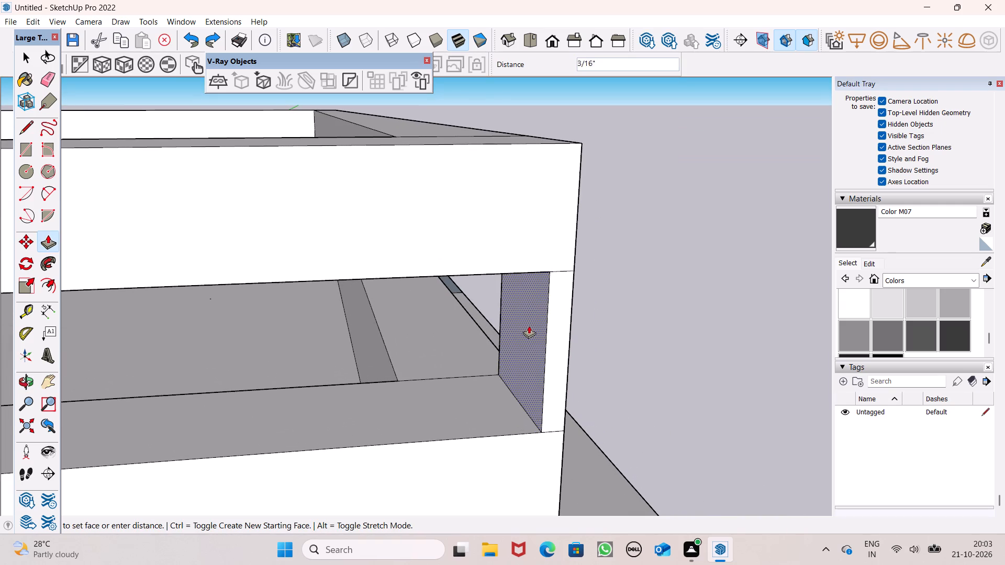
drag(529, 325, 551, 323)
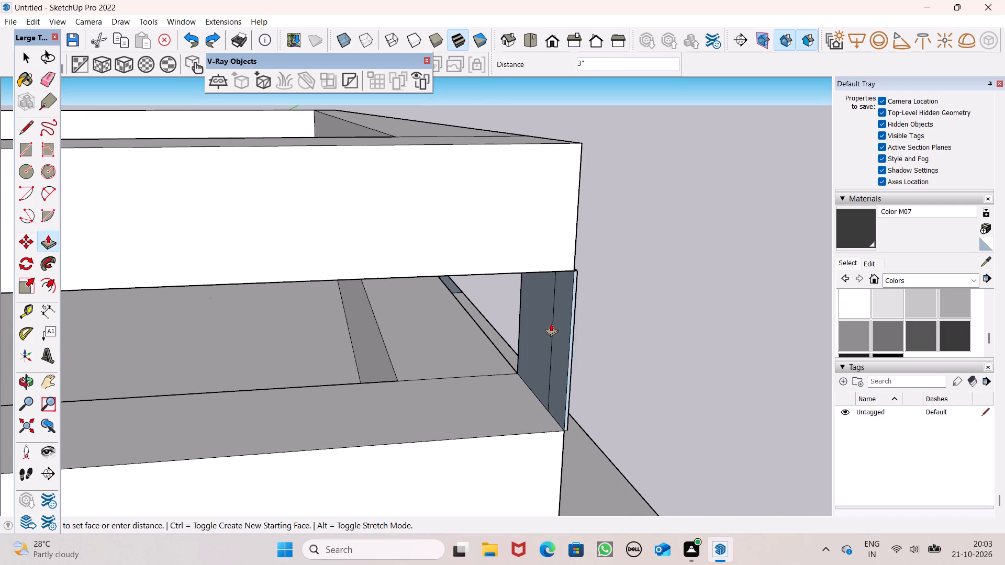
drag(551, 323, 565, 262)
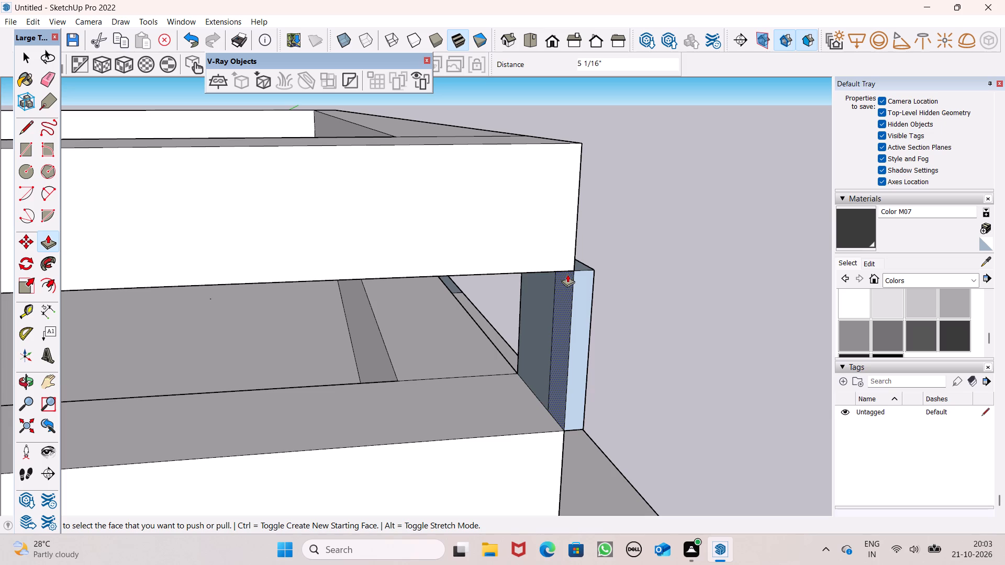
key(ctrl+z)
Push the thin corner post's slot-side face about 2 3/4" to the parapet's outer edge, opening the slot around the corner.
drag(535, 317, 567, 265)
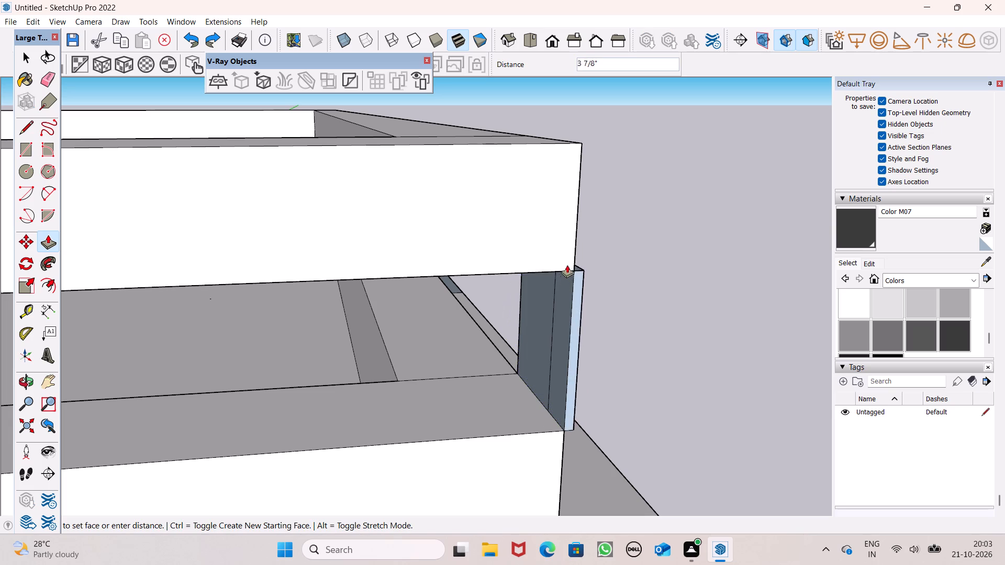
drag(567, 265, 574, 257)
scroll(649, 258, down, 4)
middle_drag(688, 321, 587, 338)
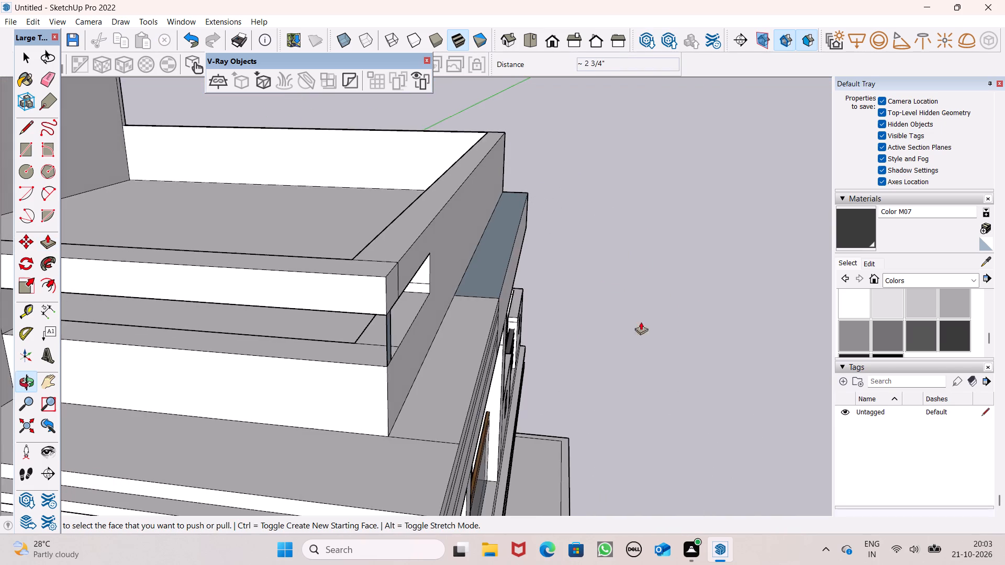
scroll(712, 299, down, 4)
key(space)
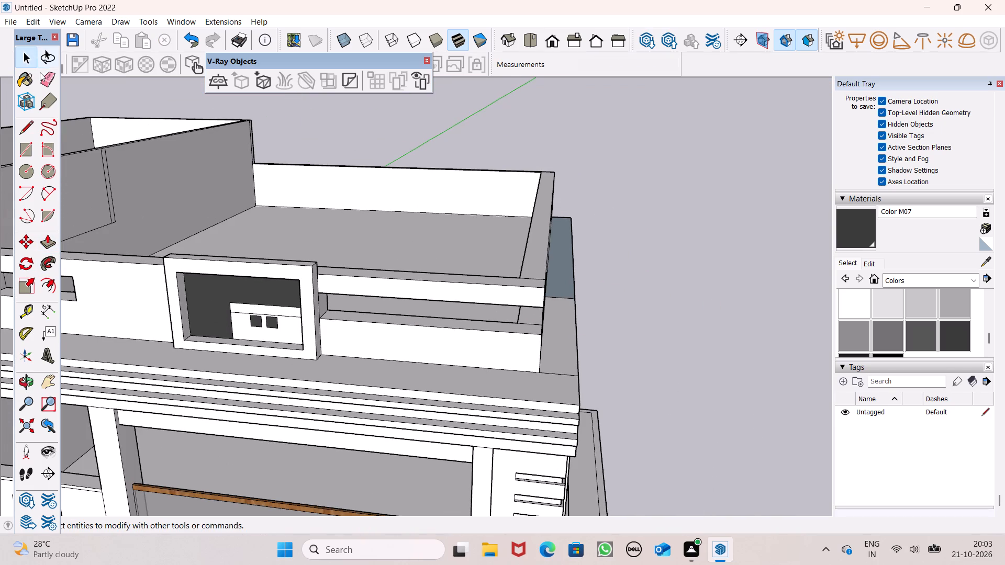
Erase the leftover edges of the thin corner post still standing in the slot opening at the parapet corner.
click(40, 73)
scroll(397, 126, down, 4)
middle_drag(419, 189, 399, 238)
scroll(453, 333, up, 5)
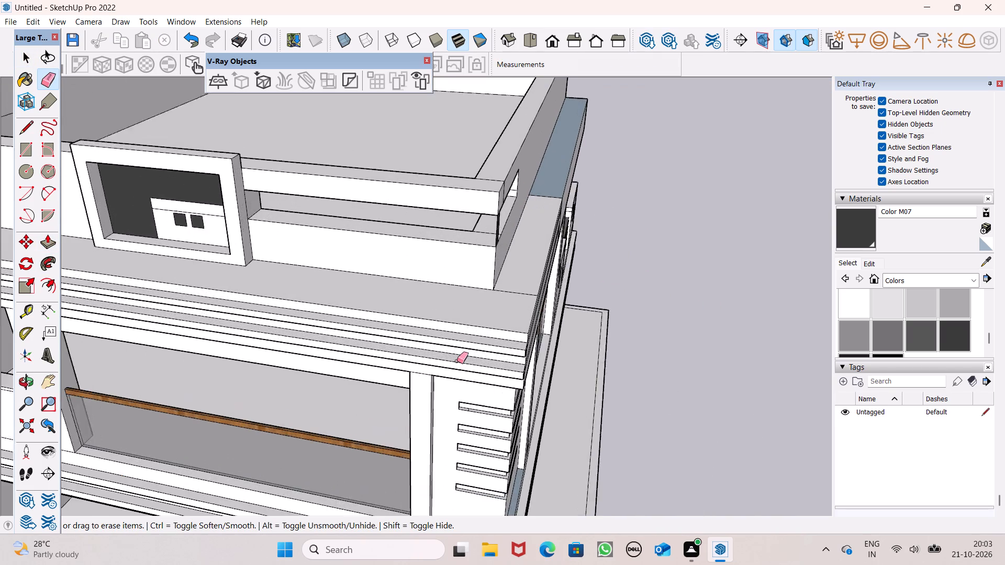
scroll(457, 361, up, 2)
scroll(442, 273, up, 8)
scroll(636, 184, up, 5)
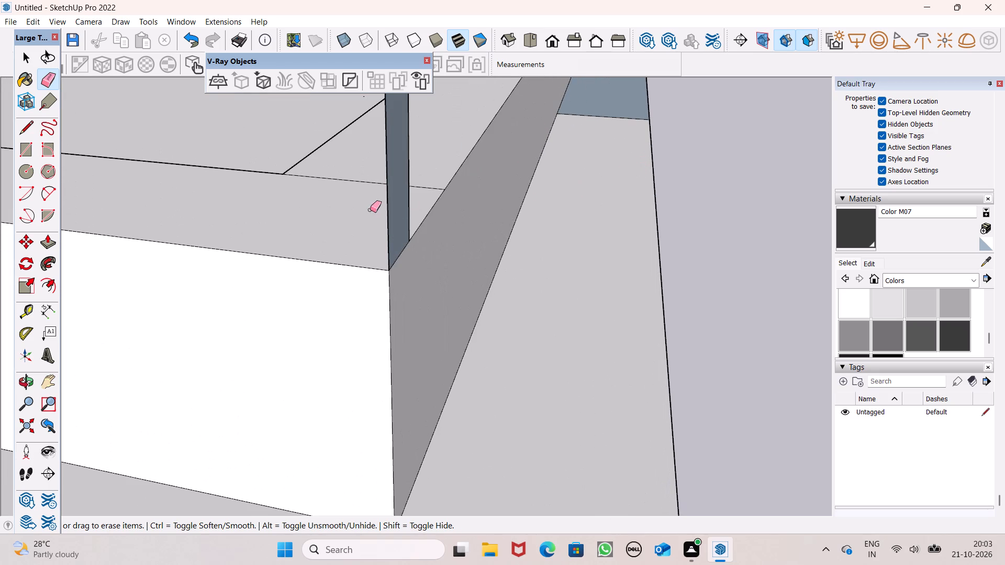
drag(377, 195, 415, 184)
scroll(457, 223, down, 7)
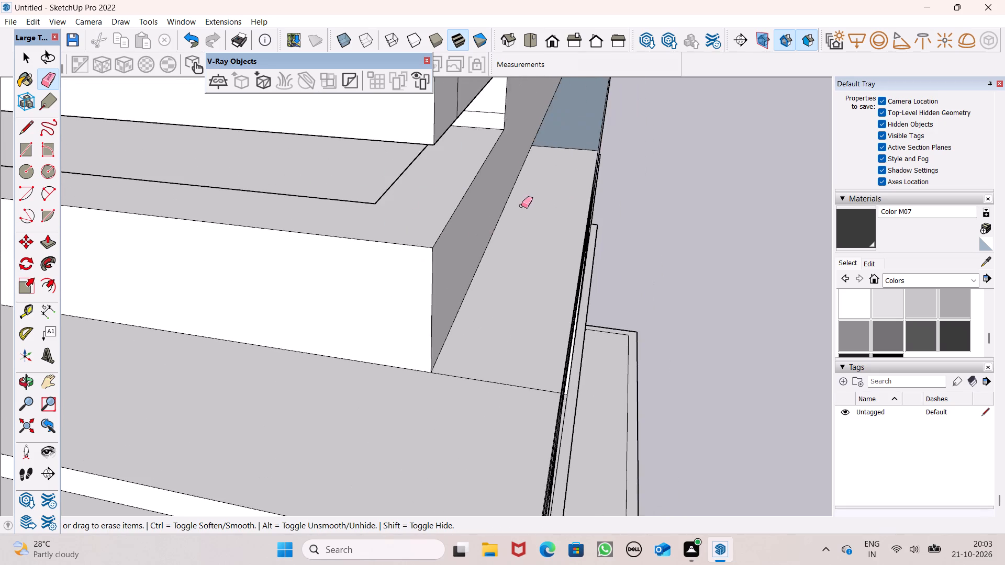
Erase the stray vertical edge above the slot on the side parapet and the leftover edge on the slot's side-parapet end face.
scroll(521, 206, down, 6)
middle_drag(557, 213, 475, 87)
scroll(505, 135, down, 11)
middle_drag(518, 136, 427, 198)
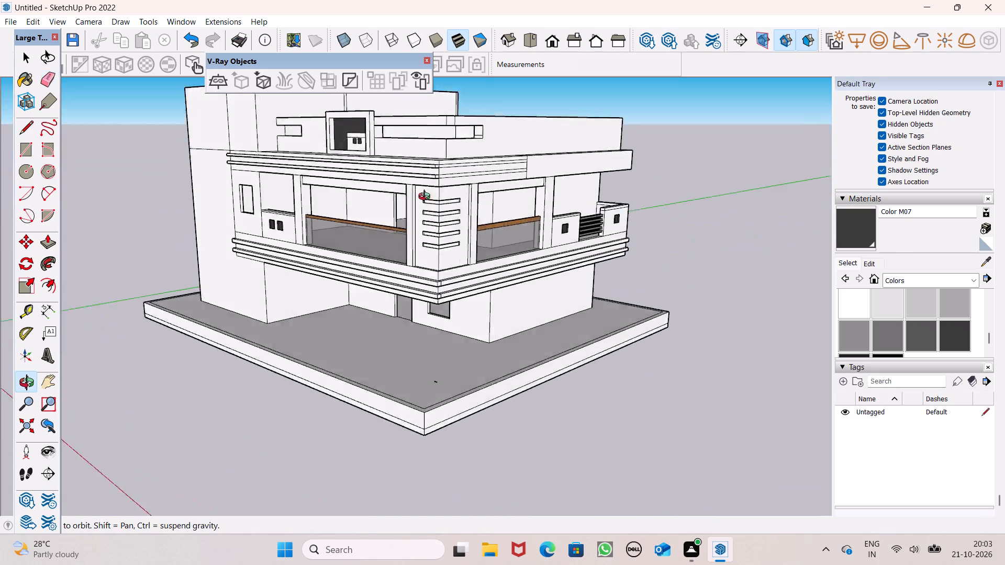
middle_drag(427, 198, 412, 199)
scroll(429, 133, up, 6)
drag(441, 115, 430, 109)
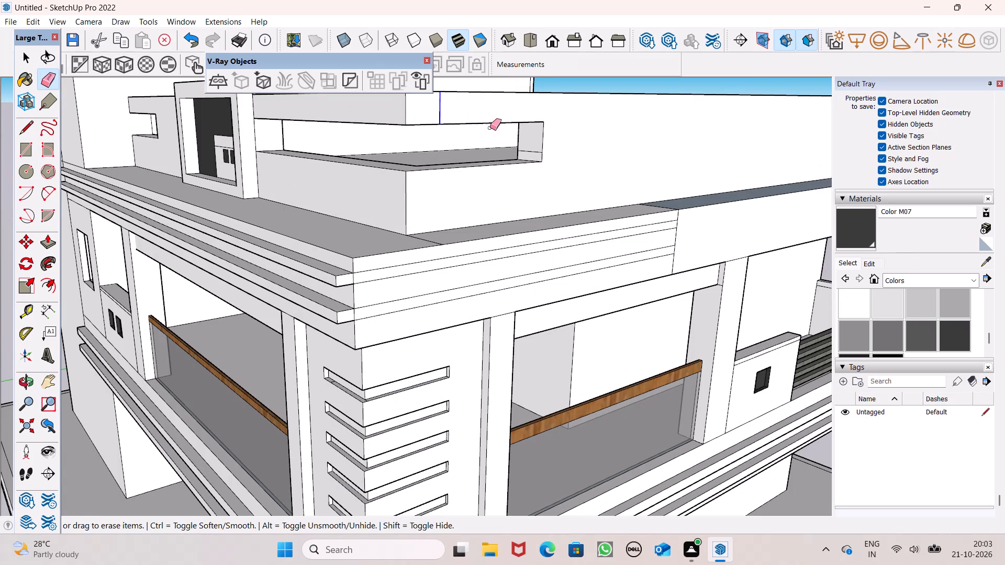
scroll(492, 129, down, 4)
scroll(504, 144, up, 5)
drag(513, 128, 513, 137)
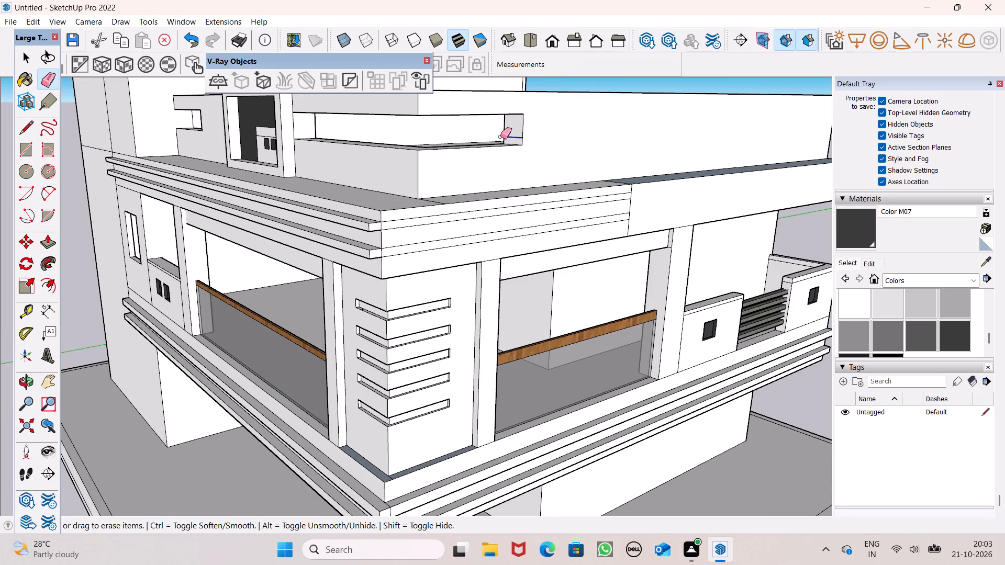
scroll(319, 129, up, 4)
scroll(308, 125, down, 9)
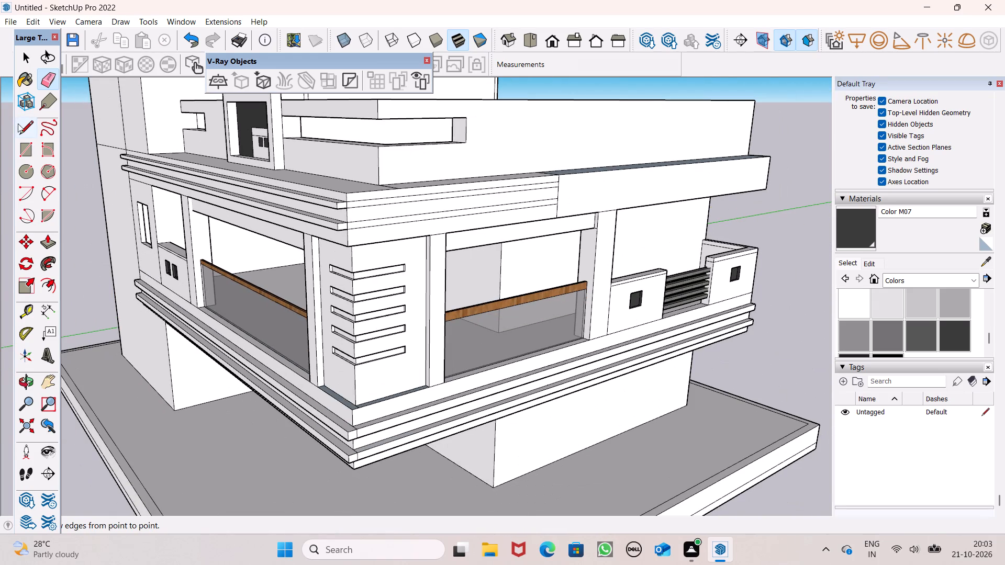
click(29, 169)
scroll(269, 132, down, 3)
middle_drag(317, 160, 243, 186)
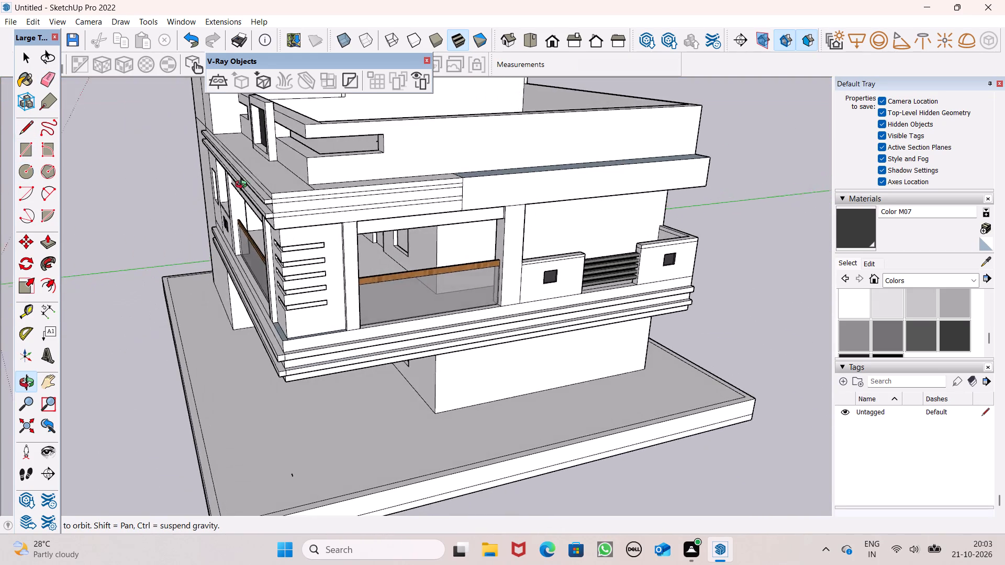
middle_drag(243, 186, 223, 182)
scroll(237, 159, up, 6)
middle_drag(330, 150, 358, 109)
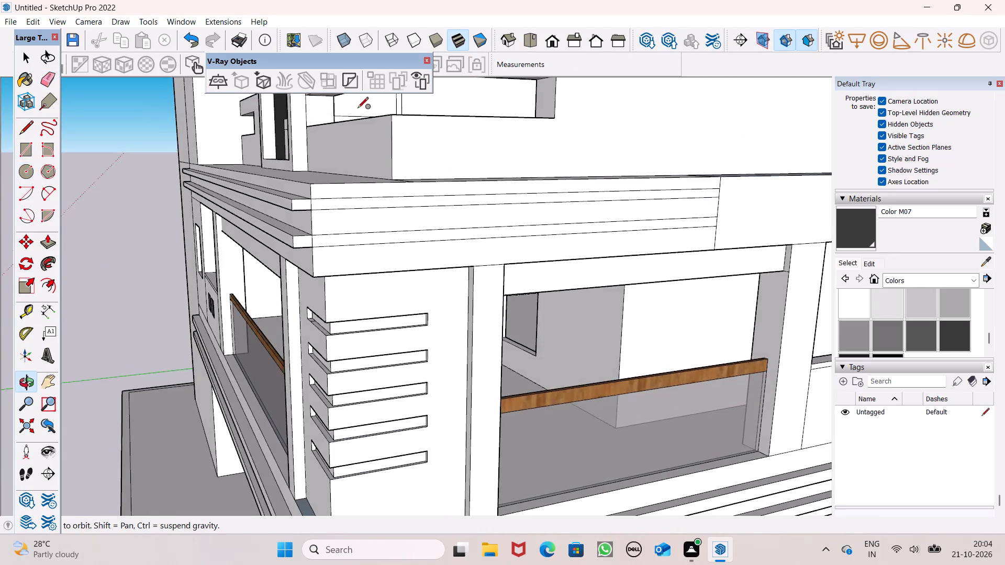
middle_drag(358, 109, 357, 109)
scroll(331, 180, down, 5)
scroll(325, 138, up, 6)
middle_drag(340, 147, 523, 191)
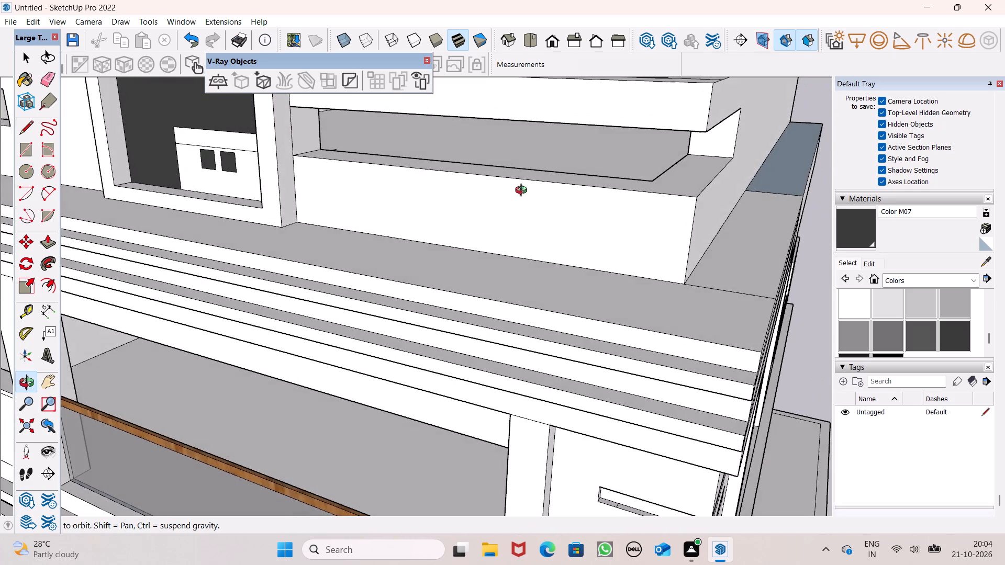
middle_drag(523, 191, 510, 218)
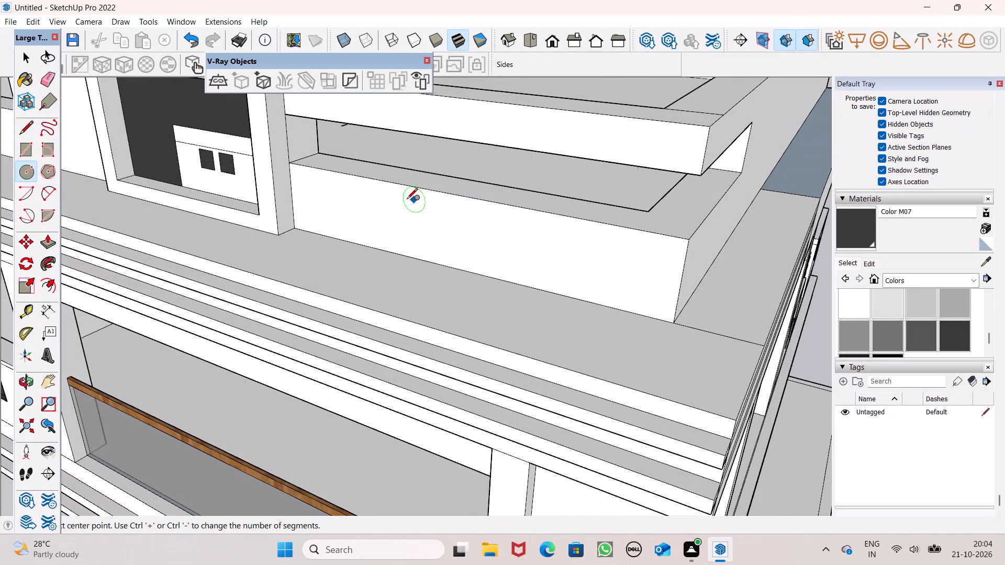
Push the slot's end face beside the framed panel 4' 3/4" toward the corner, shortening the front opening.
click(54, 245)
drag(300, 144, 306, 145)
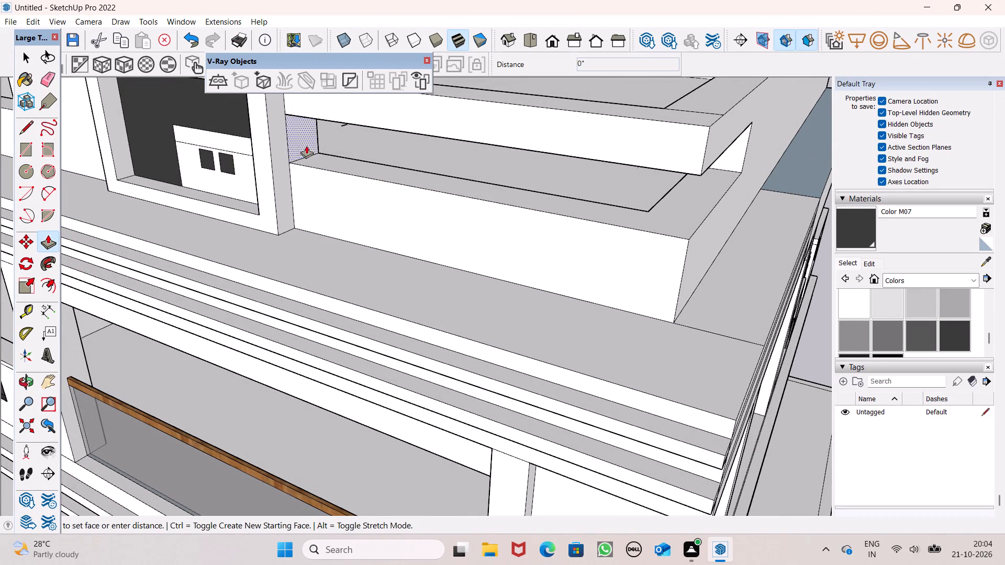
drag(306, 145, 401, 164)
Erase the leftover edges on the front parapet where the slot was filled beside the framed panel.
scroll(403, 165, down, 5)
middle_drag(424, 180, 484, 156)
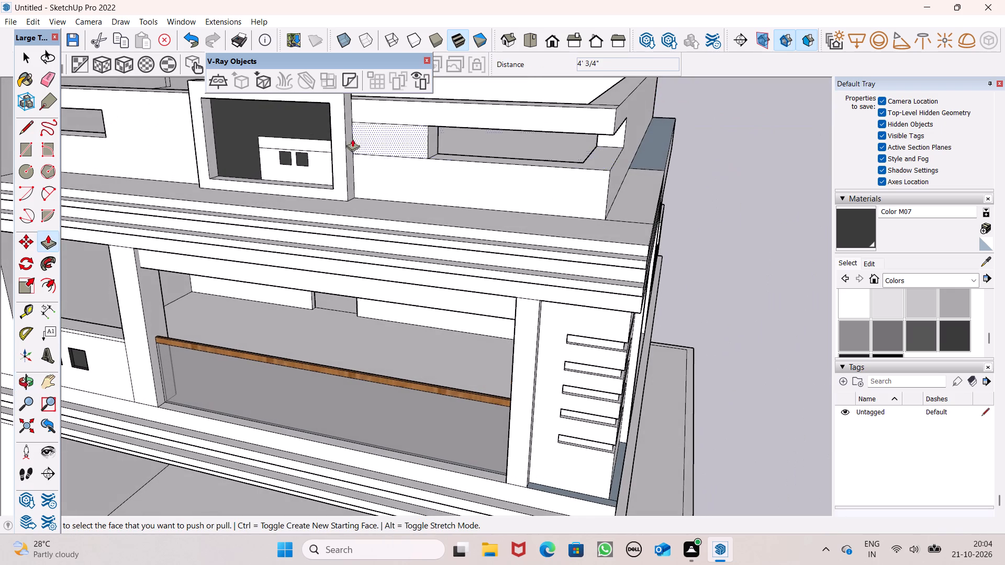
click(58, 79)
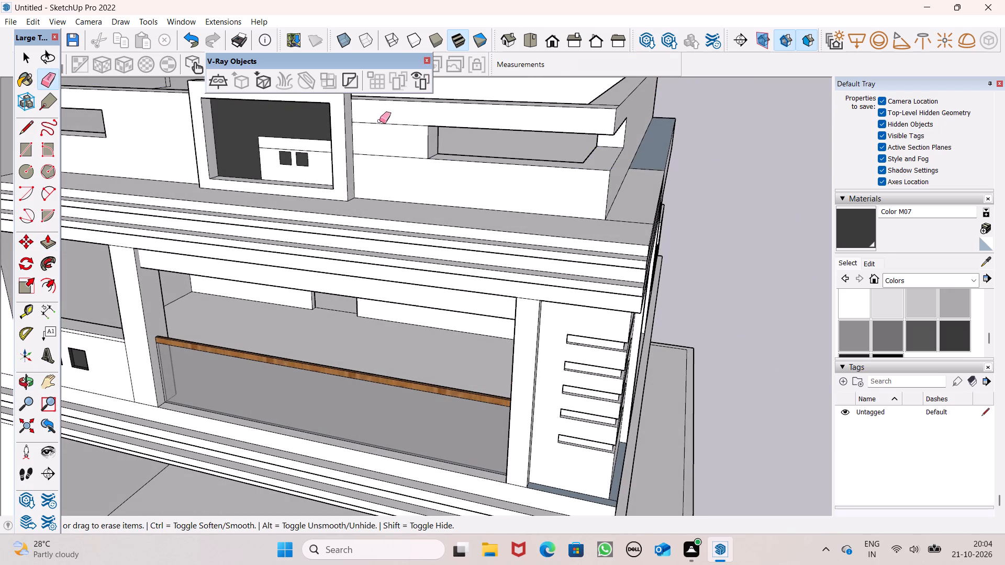
drag(380, 120, 382, 163)
Draw a circle of about 2 3/16" radius on the lower part of the slot's end face nearest the framed panel.
scroll(401, 152, down, 3)
middle_drag(447, 175, 339, 177)
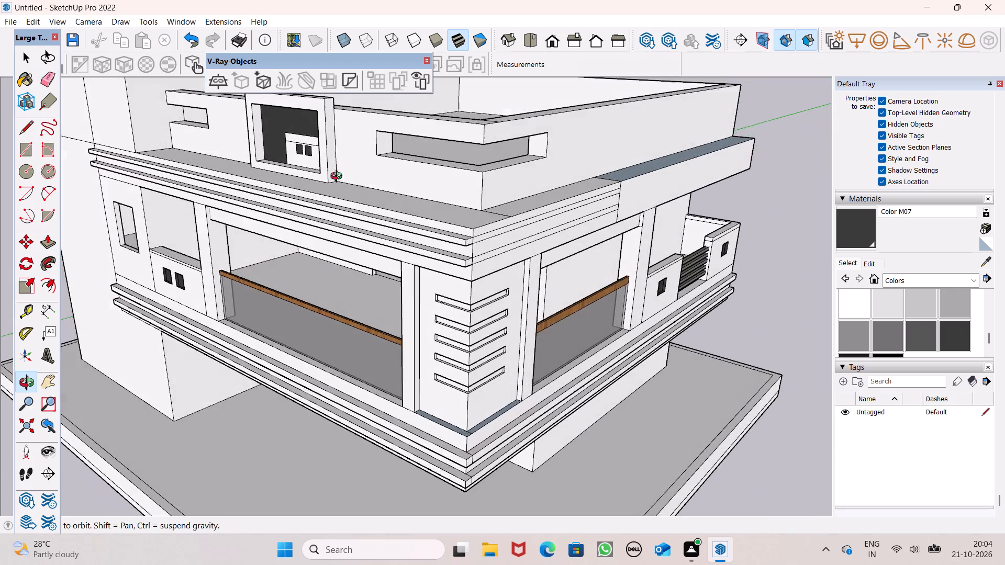
middle_drag(339, 177, 330, 216)
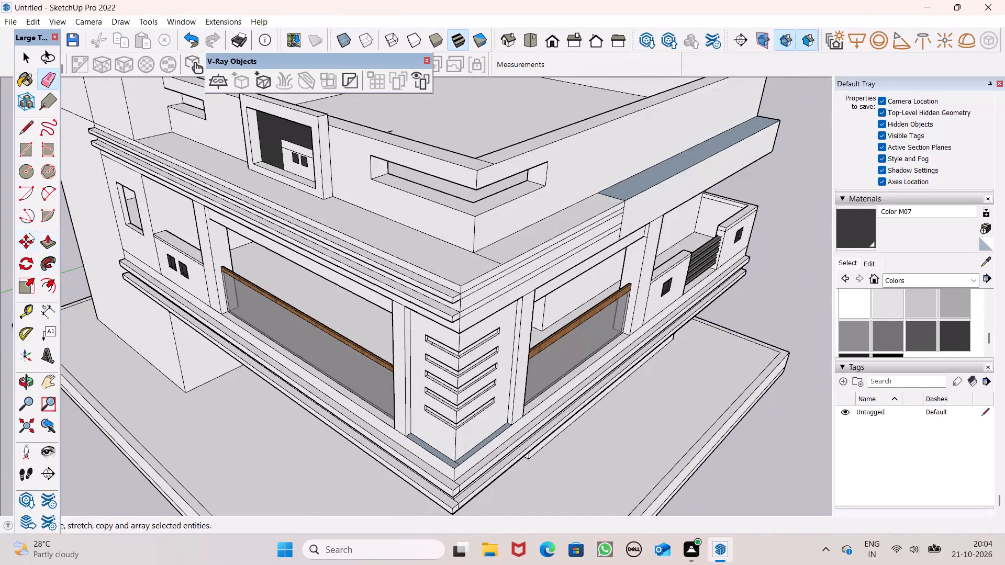
click(22, 172)
scroll(521, 195, down, 1)
middle_drag(564, 214, 477, 177)
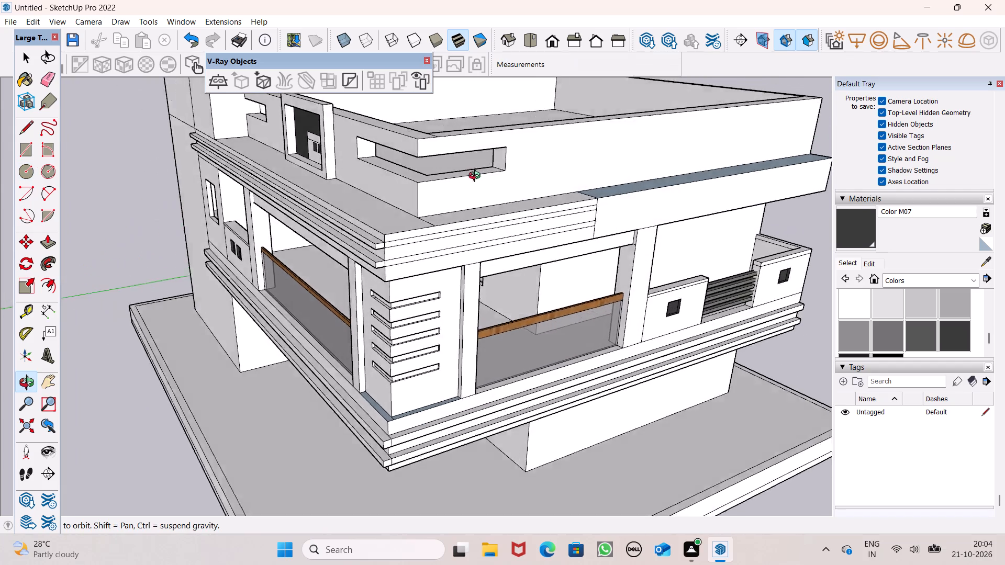
middle_drag(477, 177, 418, 146)
scroll(390, 149, up, 4)
scroll(347, 123, up, 5)
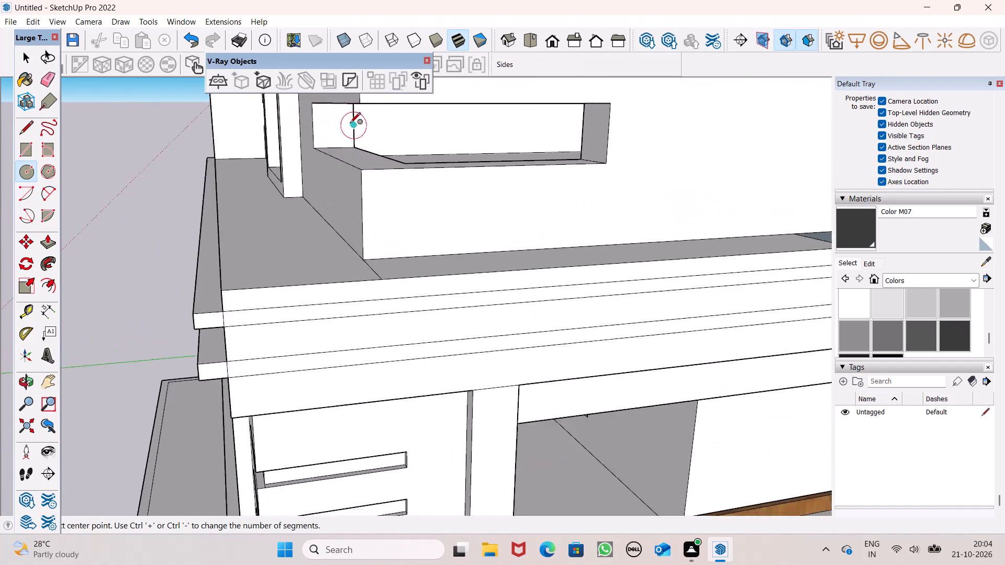
scroll(350, 124, up, 4)
scroll(411, 196, down, 6)
middle_drag(413, 177, 412, 144)
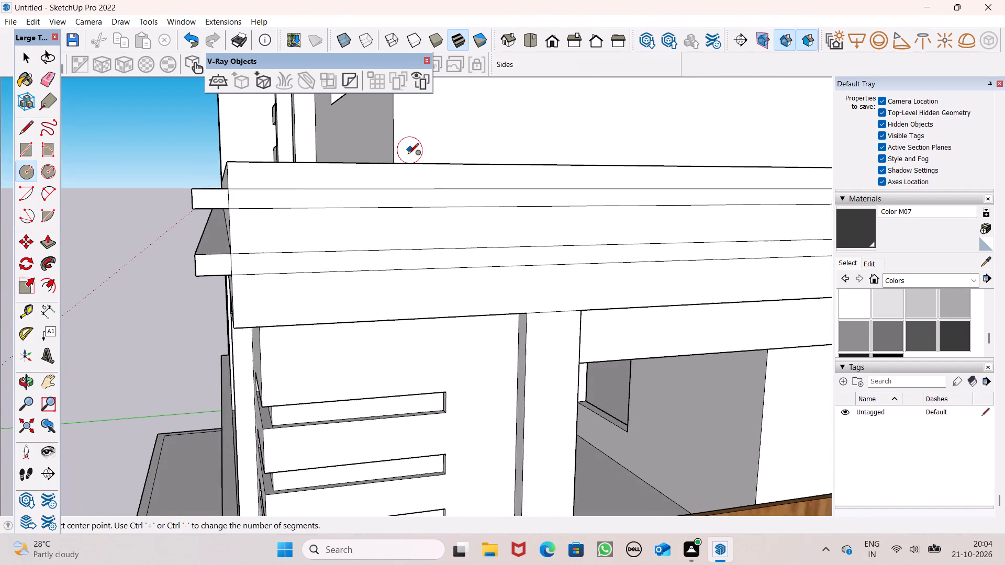
scroll(438, 232, down, 9)
scroll(409, 133, up, 6)
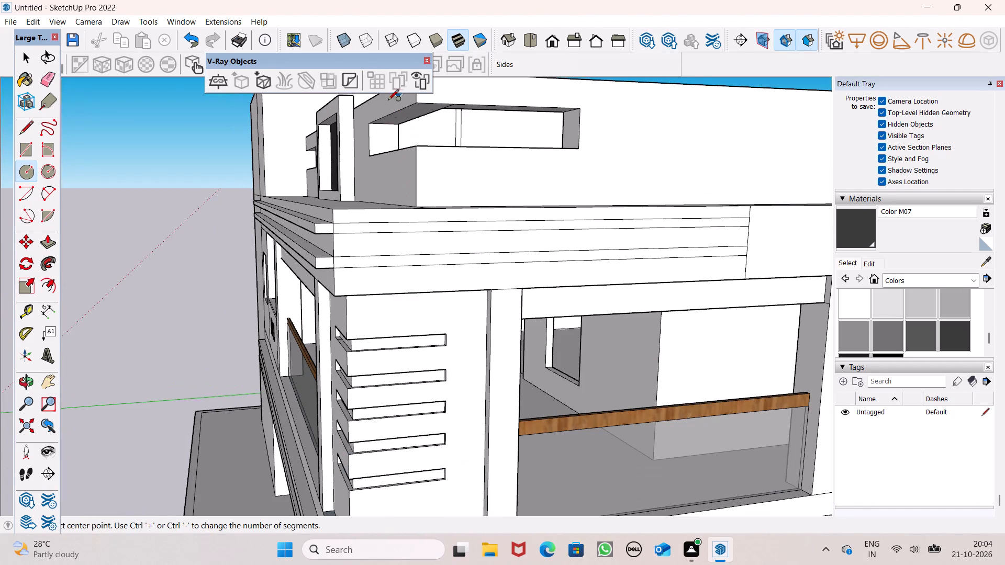
scroll(361, 109, up, 6)
scroll(399, 146, up, 5)
middle_drag(433, 190, 394, 200)
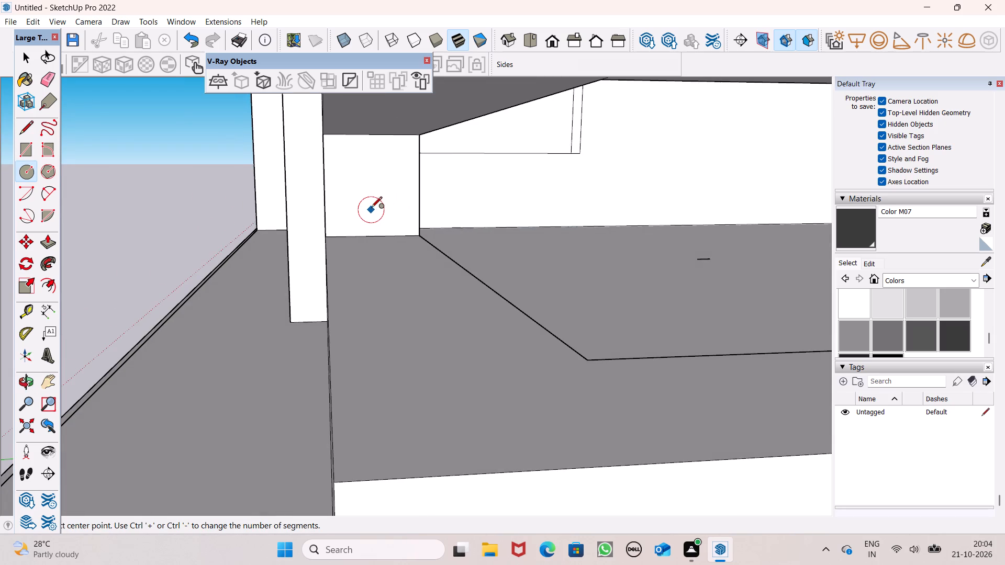
click(371, 207)
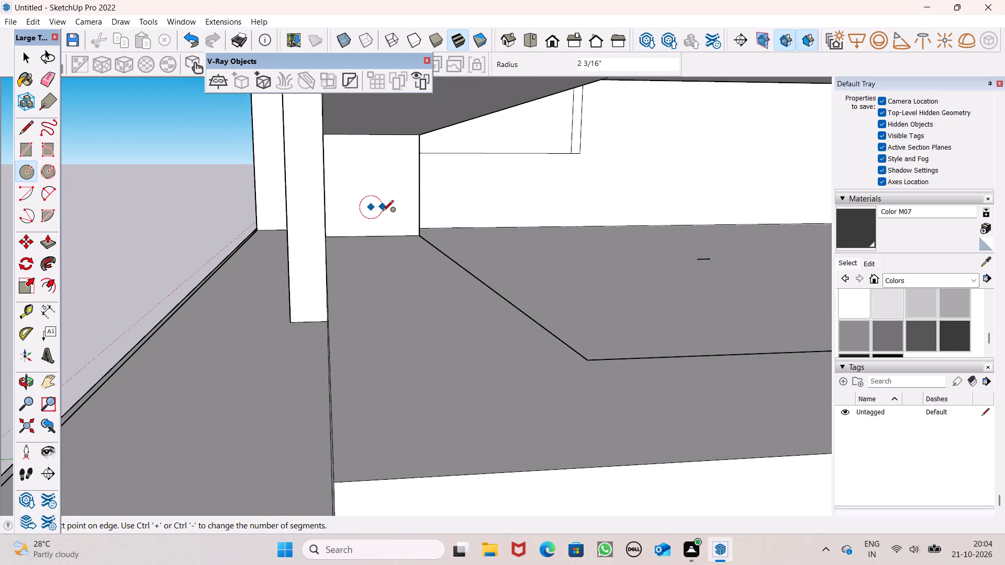
click(383, 212)
Copy the circle about 7 5/8" straight up on the slot's end face and clear the selection.
key(space)
double_click(375, 207)
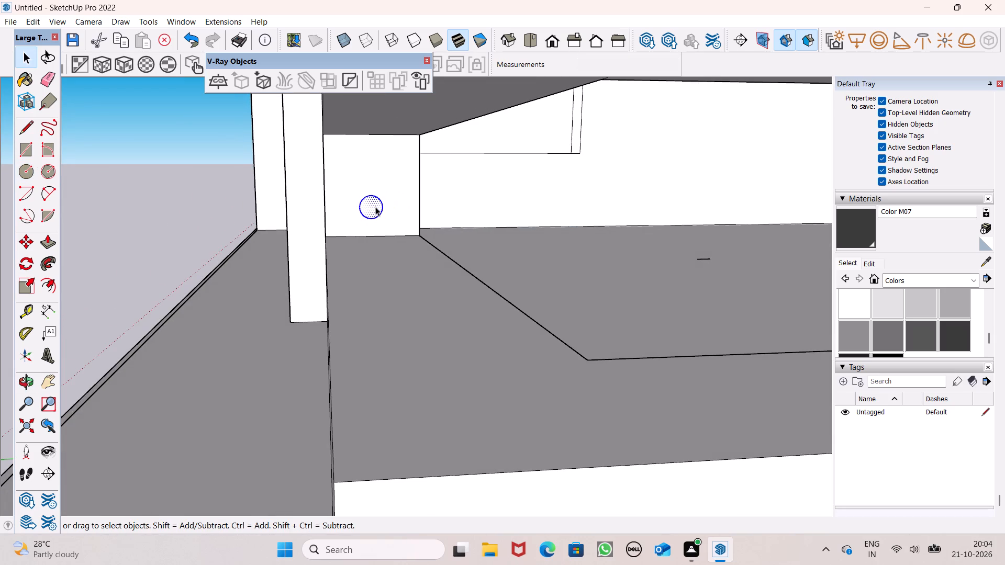
key(m)
key(Return)
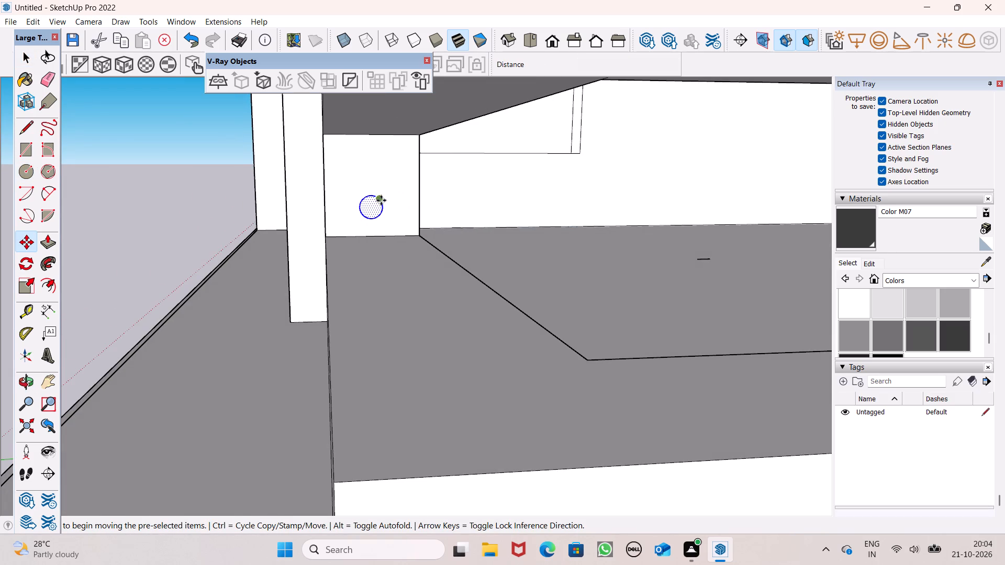
drag(383, 204, 385, 191)
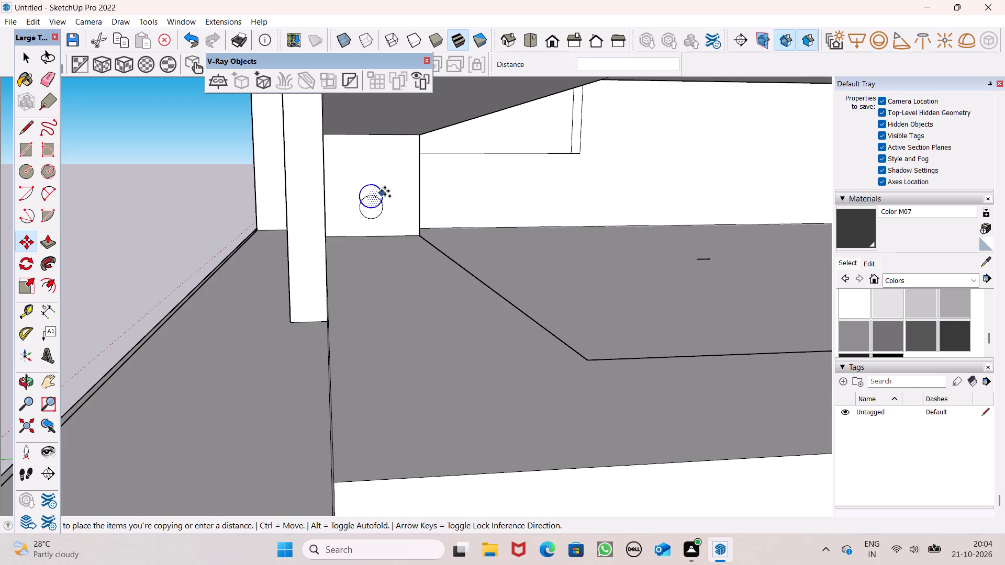
drag(385, 191, 380, 163)
drag(380, 163, 378, 161)
key(space)
scroll(433, 186, down, 3)
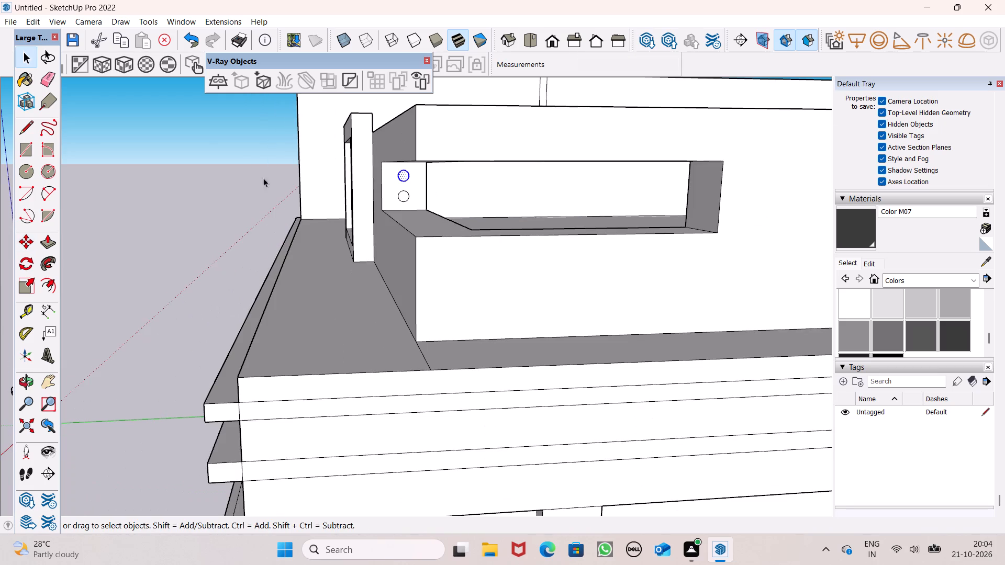
click(199, 155)
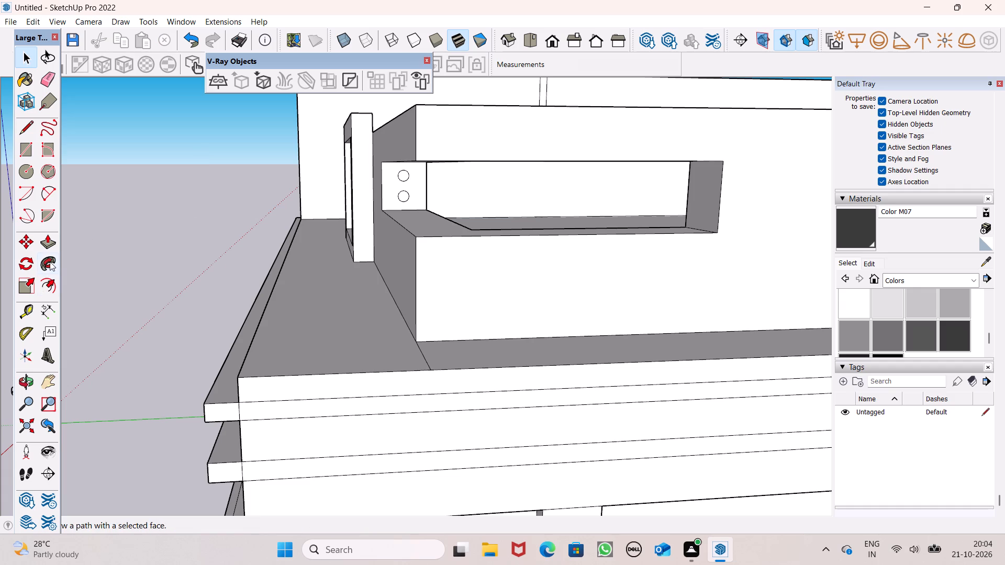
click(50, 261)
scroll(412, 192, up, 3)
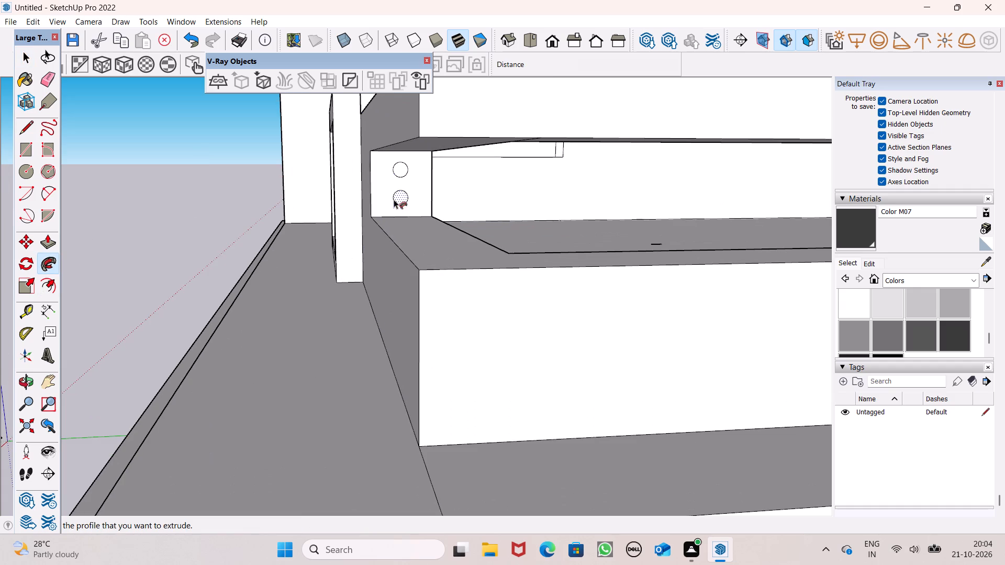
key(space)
Draw the lower rail path from the lower circle's centre along the front opening, around the corner, to the slot's far end face.
click(23, 130)
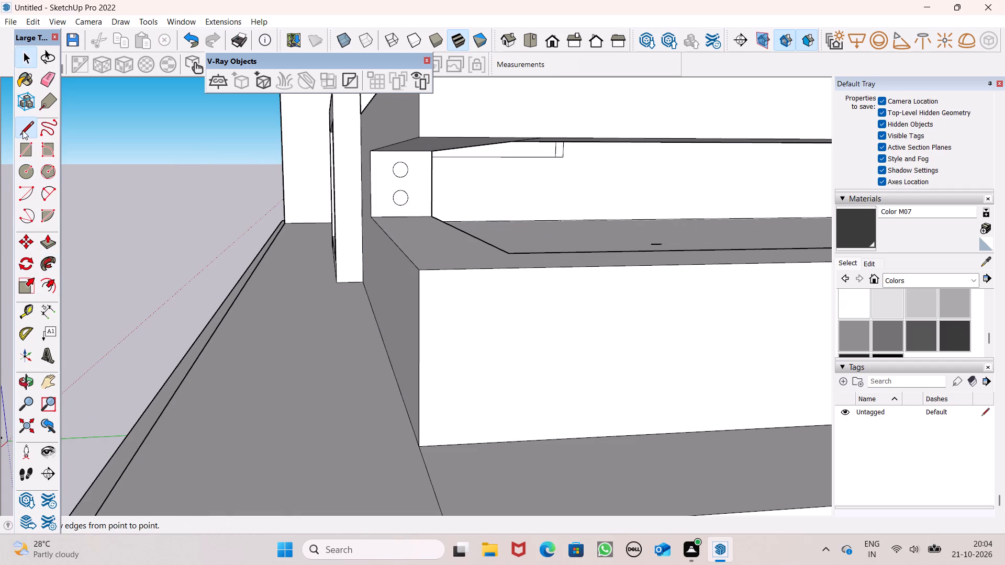
click(401, 199)
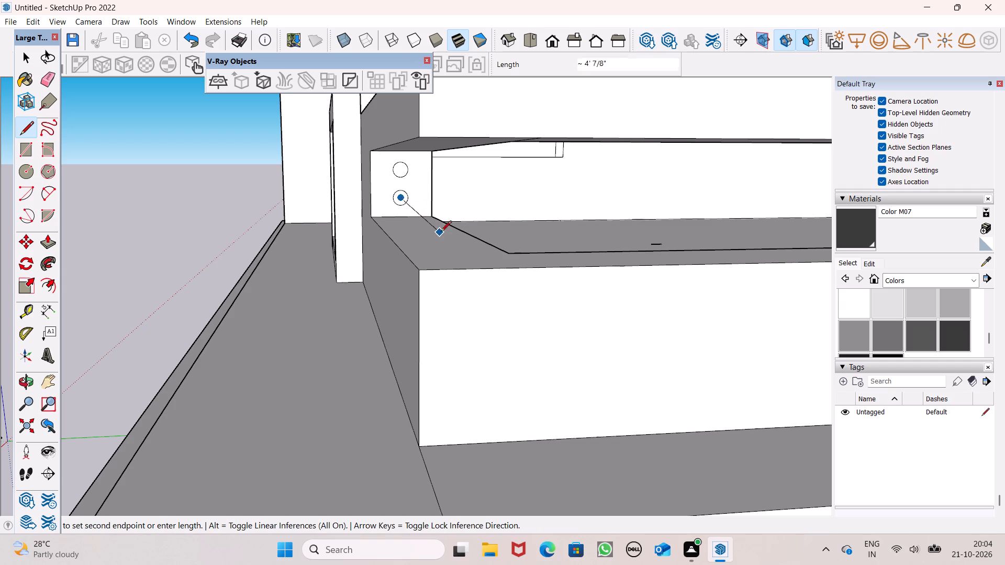
middle_drag(441, 233, 652, 258)
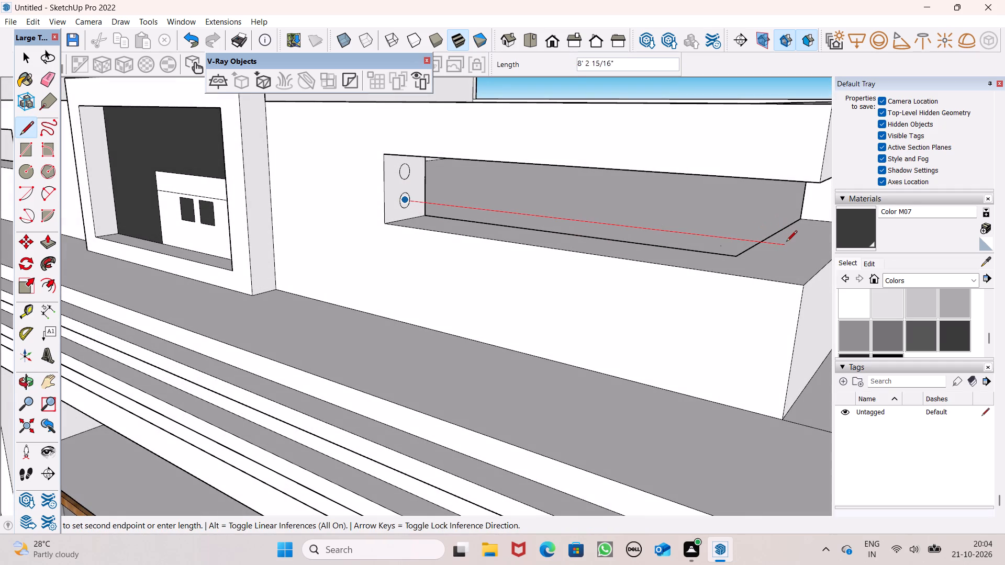
click(791, 243)
scroll(783, 241, down, 2)
middle_drag(781, 249, 778, 253)
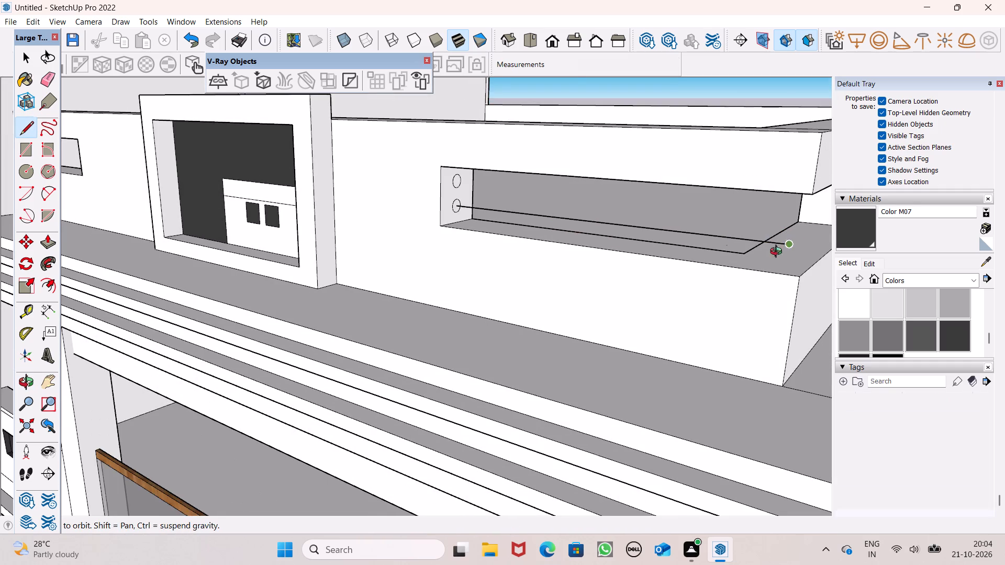
middle_drag(778, 253, 675, 238)
scroll(572, 244, down, 4)
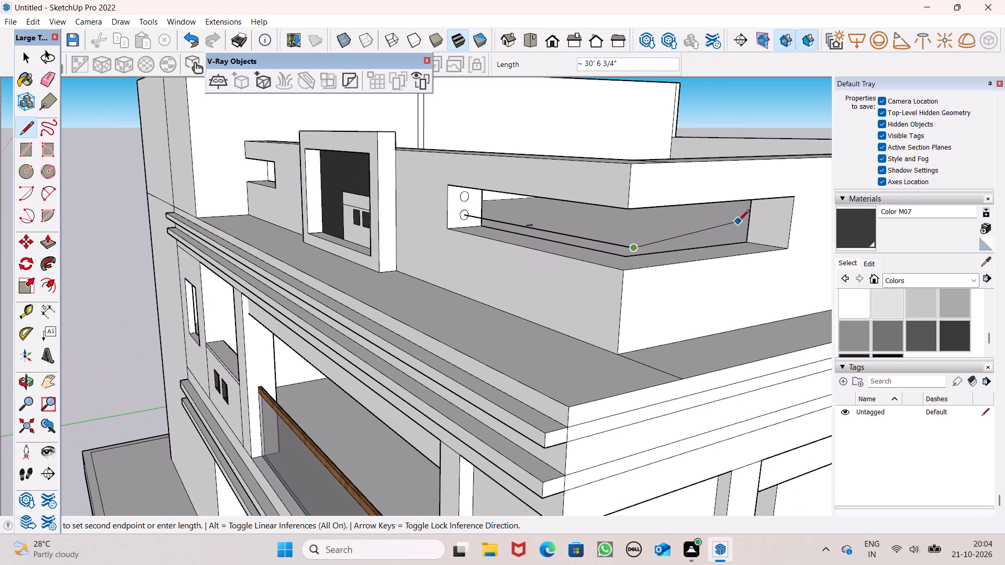
scroll(753, 225, up, 5)
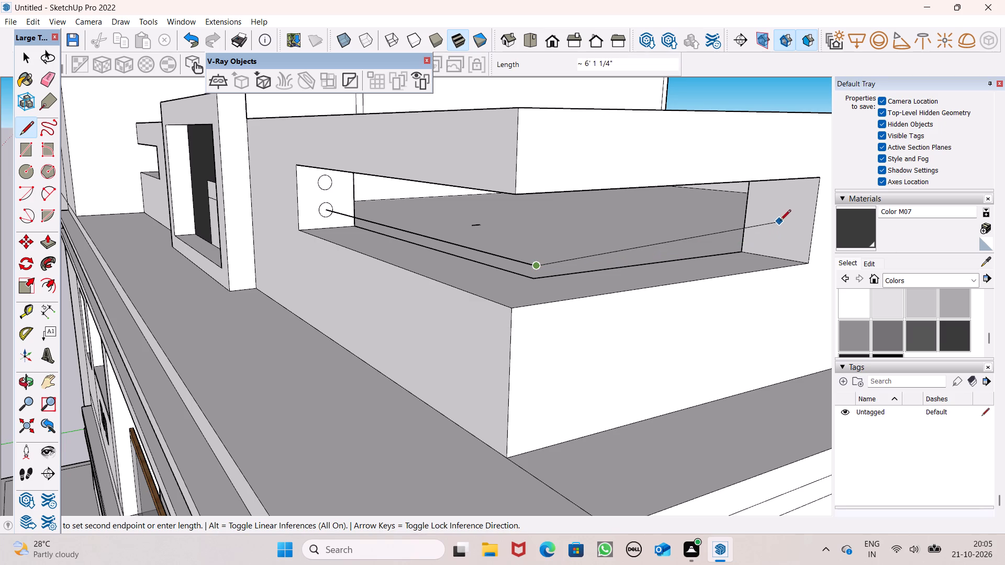
click(789, 232)
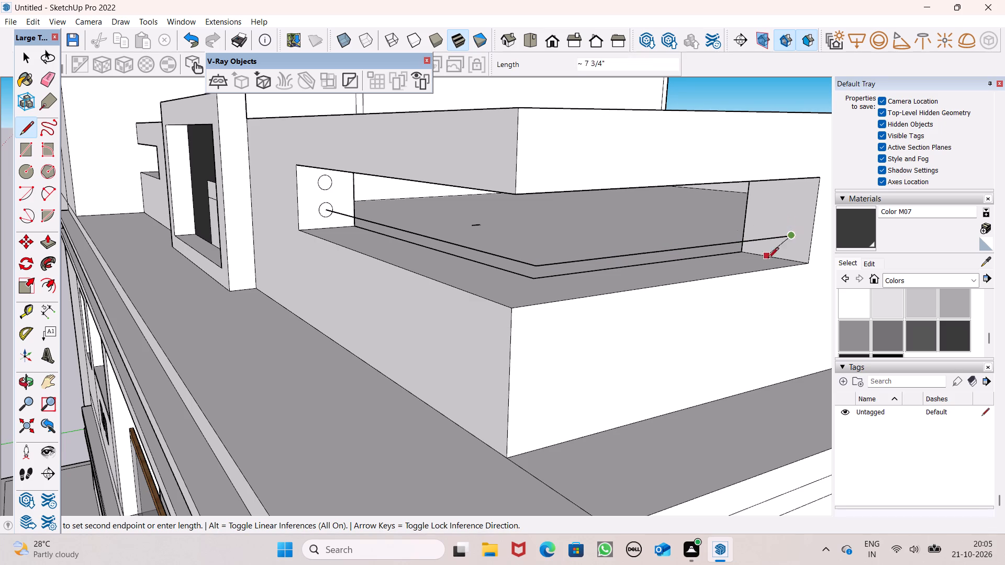
middle_drag(768, 259, 931, 234)
middle_drag(689, 260, 697, 311)
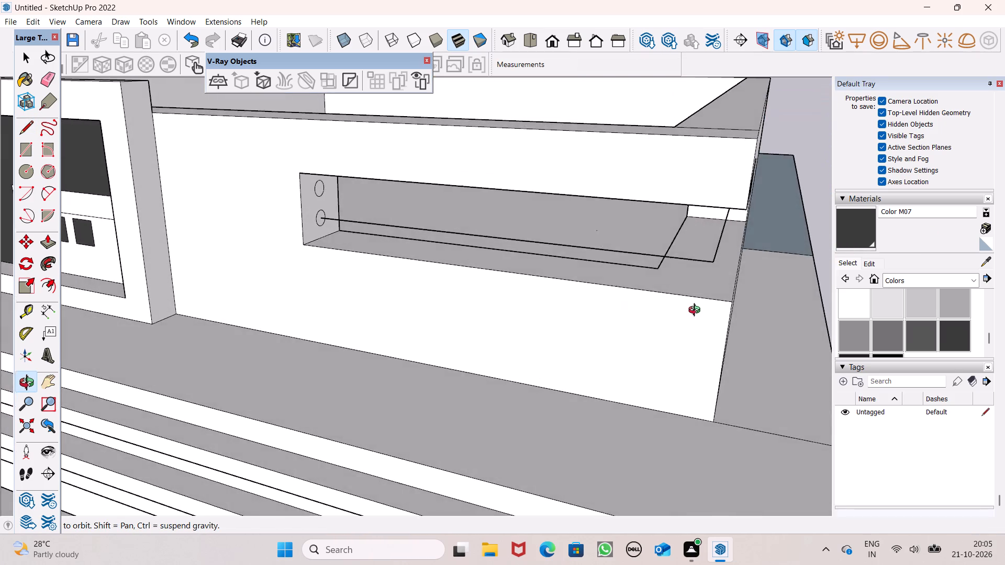
middle_drag(697, 311, 704, 281)
scroll(758, 207, down, 1)
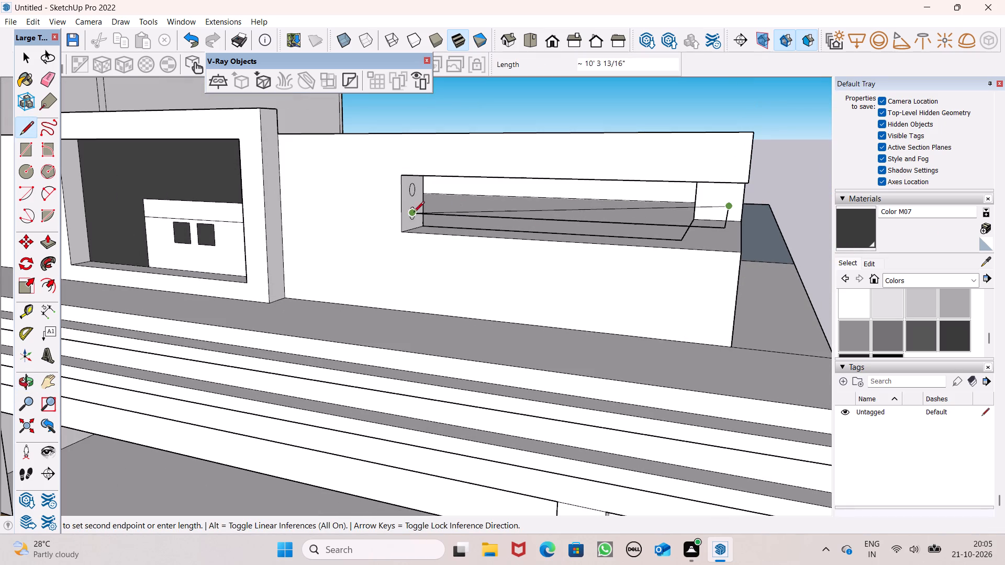
key(space)
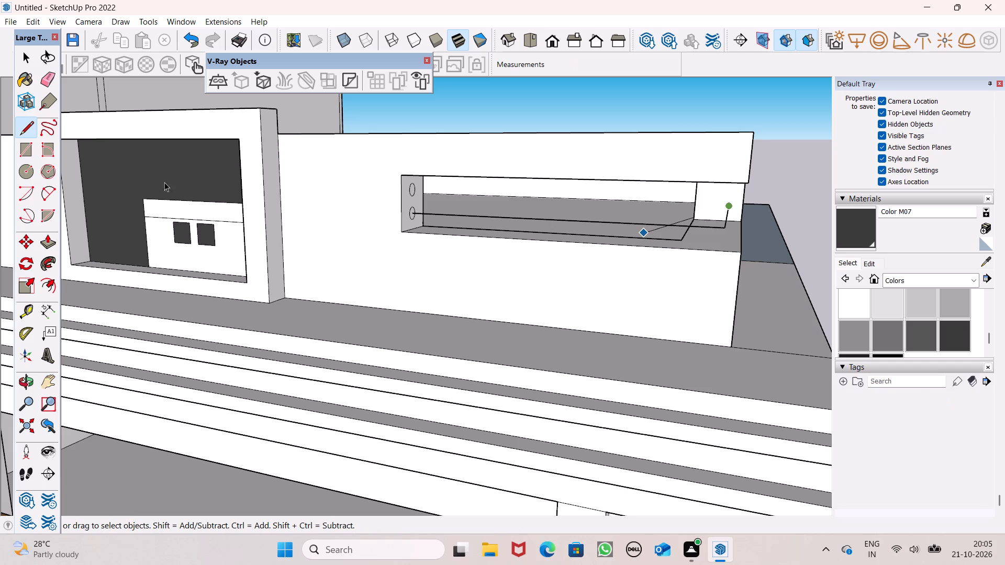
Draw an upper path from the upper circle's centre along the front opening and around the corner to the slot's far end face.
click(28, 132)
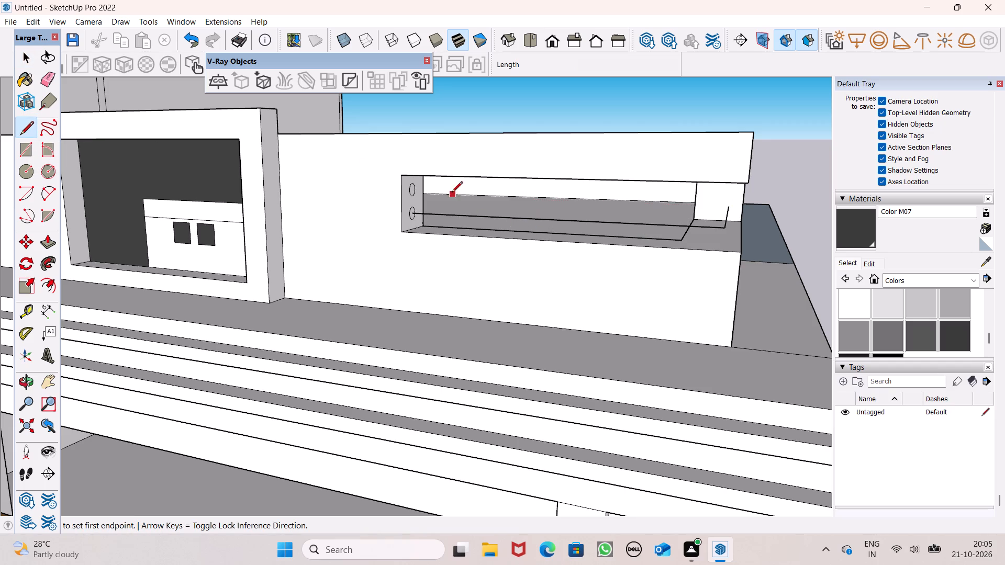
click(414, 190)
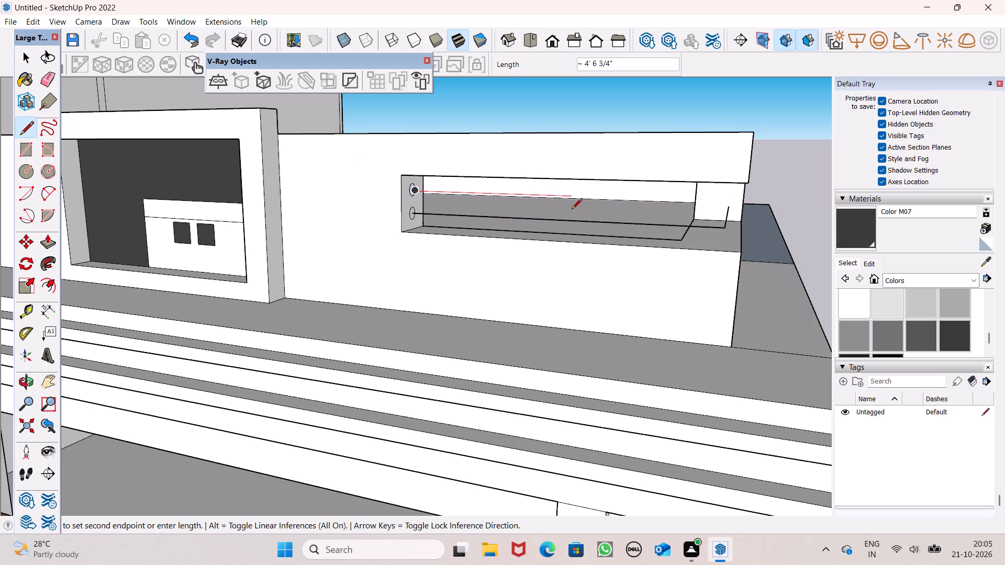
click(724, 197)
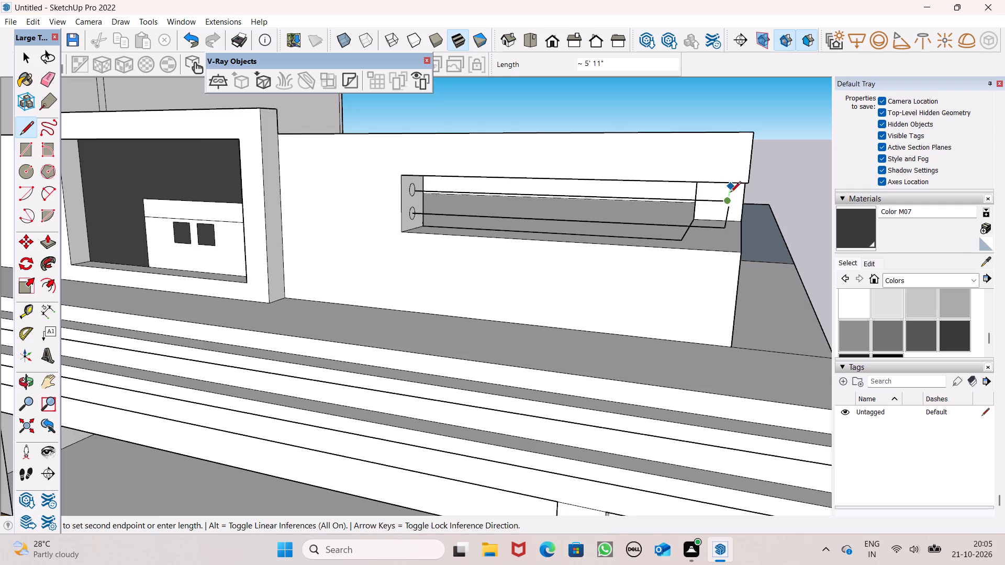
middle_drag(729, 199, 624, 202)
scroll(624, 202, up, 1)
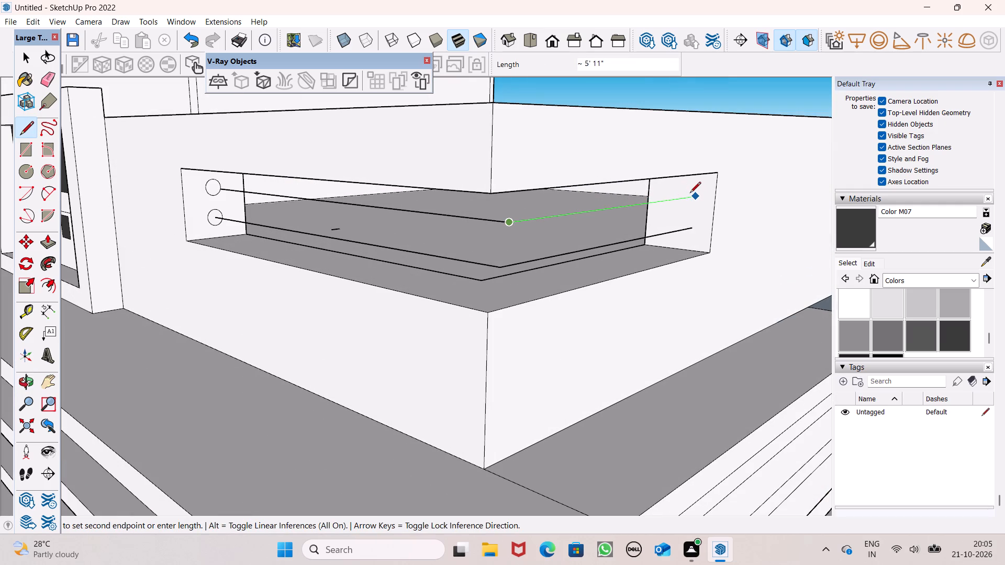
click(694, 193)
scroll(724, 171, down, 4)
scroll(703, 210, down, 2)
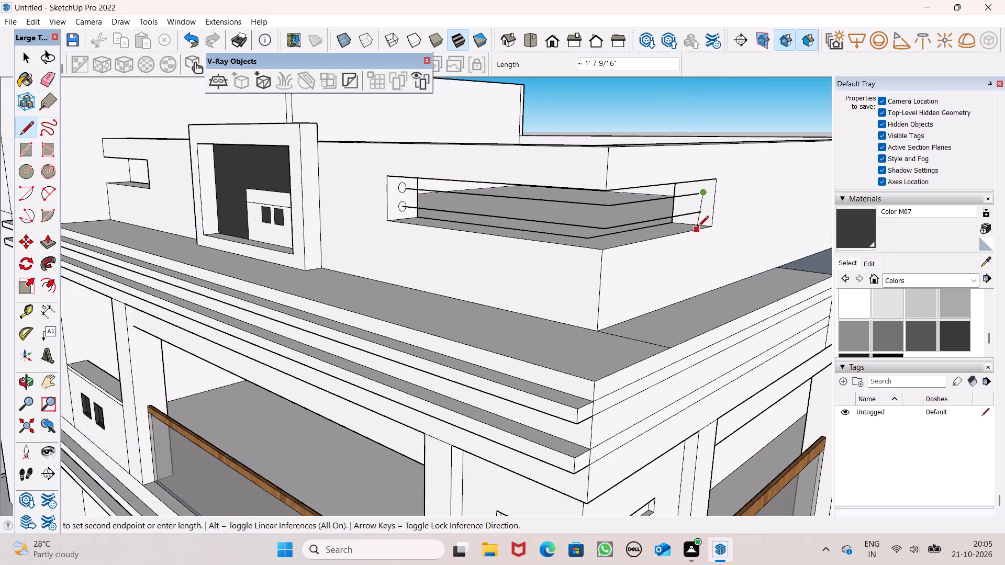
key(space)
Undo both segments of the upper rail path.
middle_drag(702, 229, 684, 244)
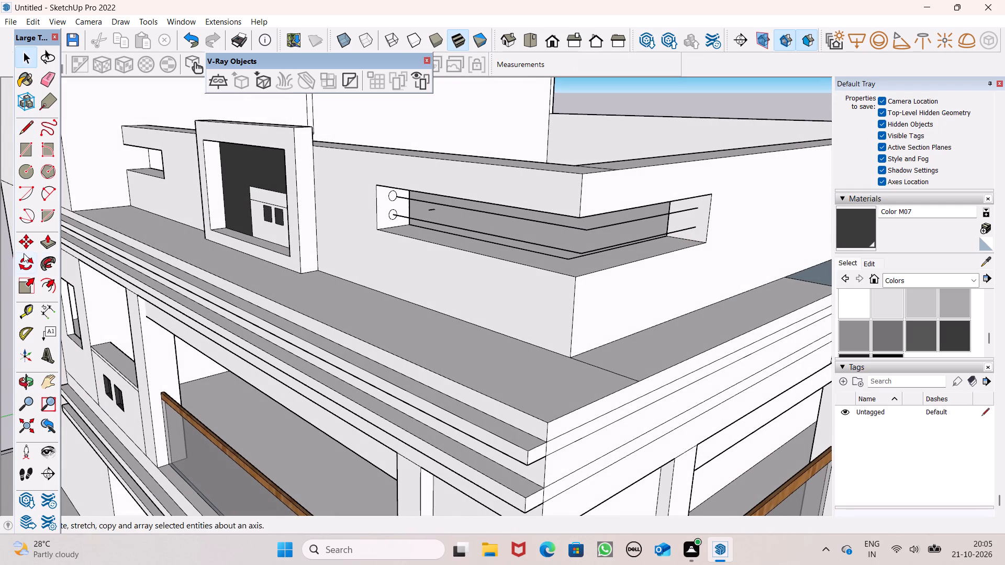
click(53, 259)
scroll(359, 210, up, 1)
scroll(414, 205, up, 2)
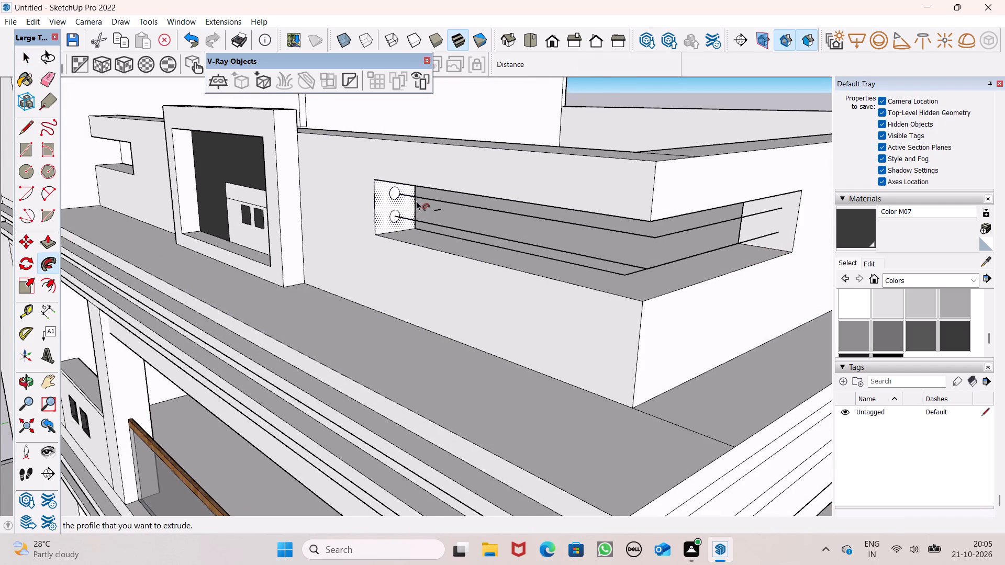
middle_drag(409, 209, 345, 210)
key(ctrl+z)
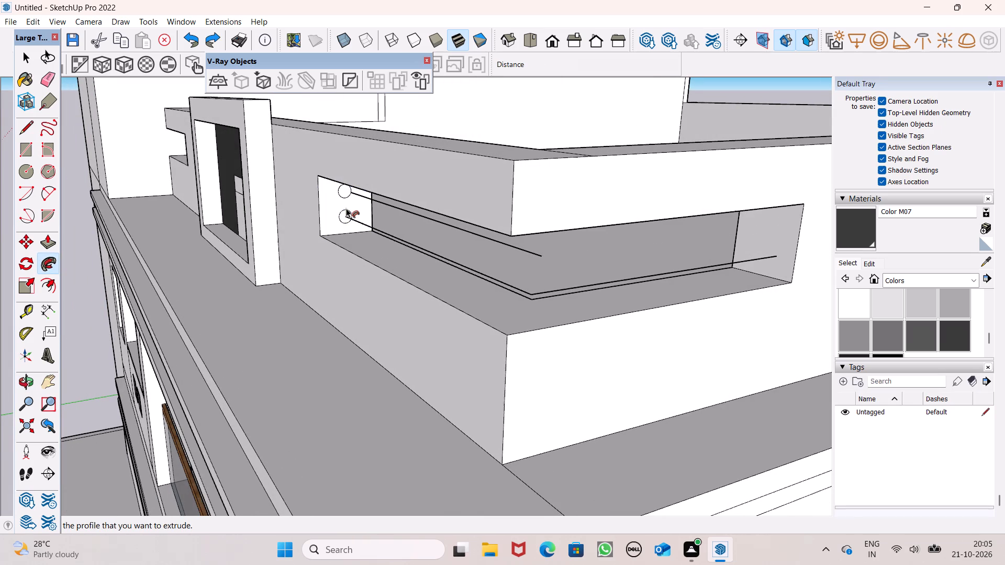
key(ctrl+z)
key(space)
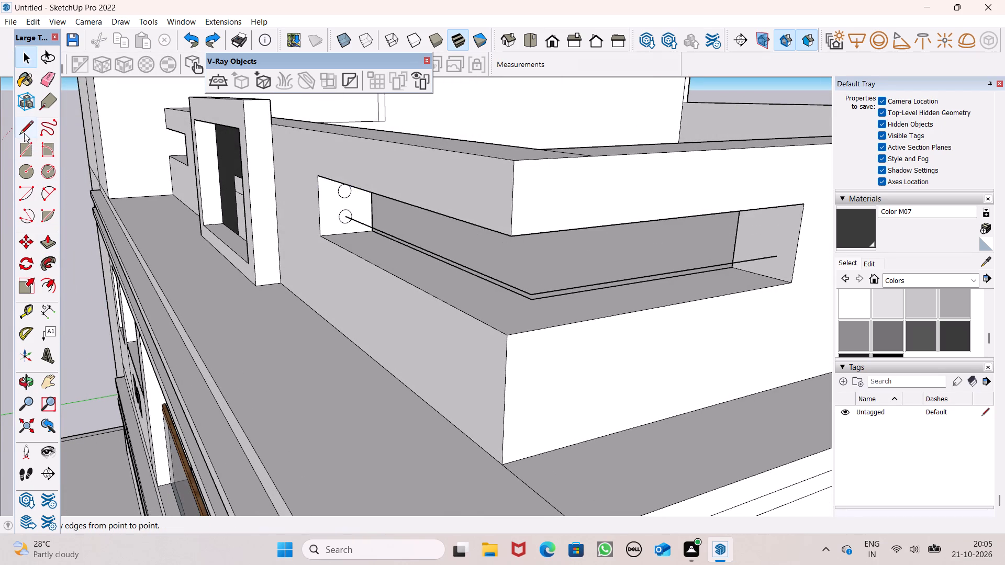
Redraw the upper rail path from the upper circle's centre along the front opening, around the corner, to the slot's far end face.
drag(24, 130, 30, 130)
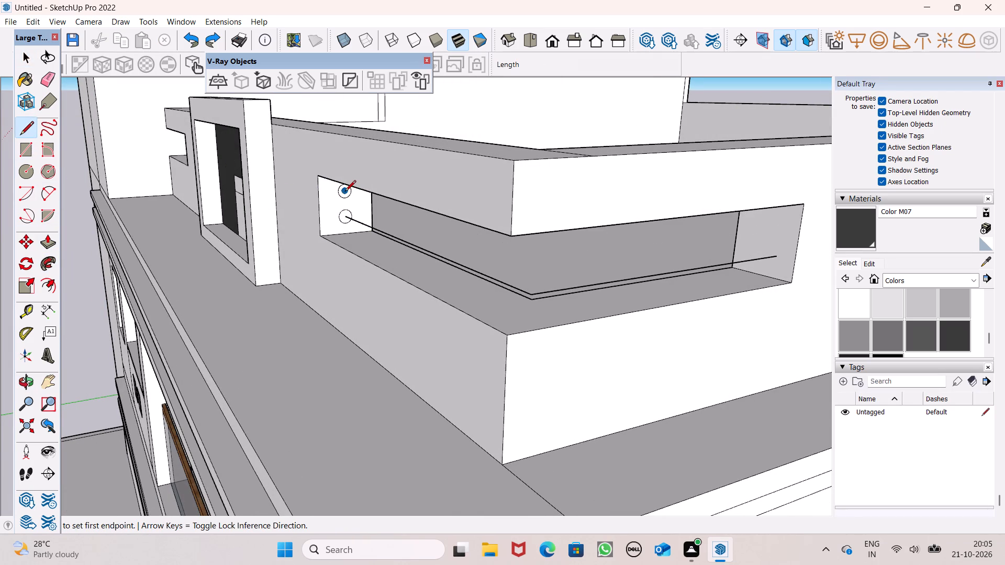
scroll(345, 191, up, 5)
drag(345, 191, 353, 198)
scroll(430, 229, down, 4)
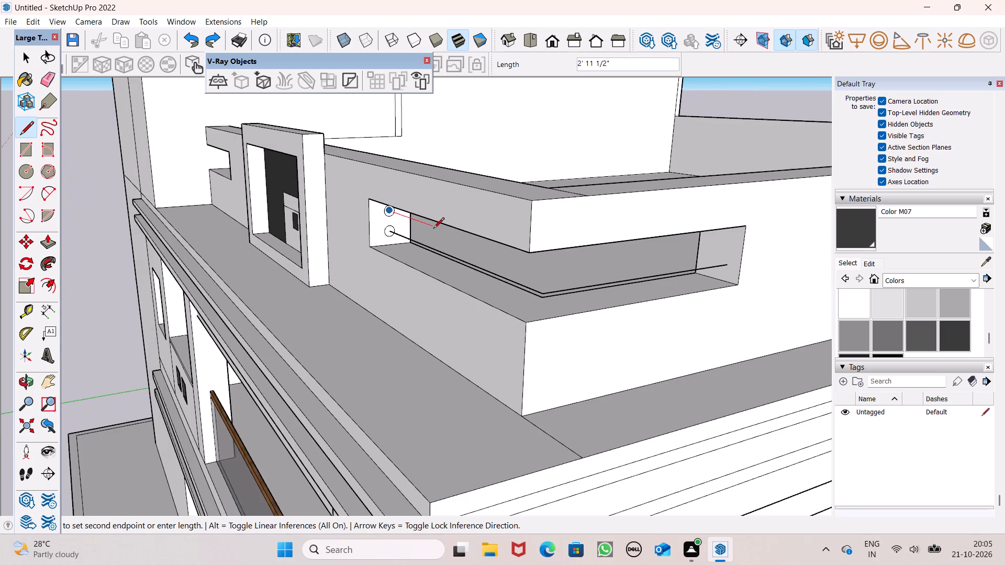
click(536, 261)
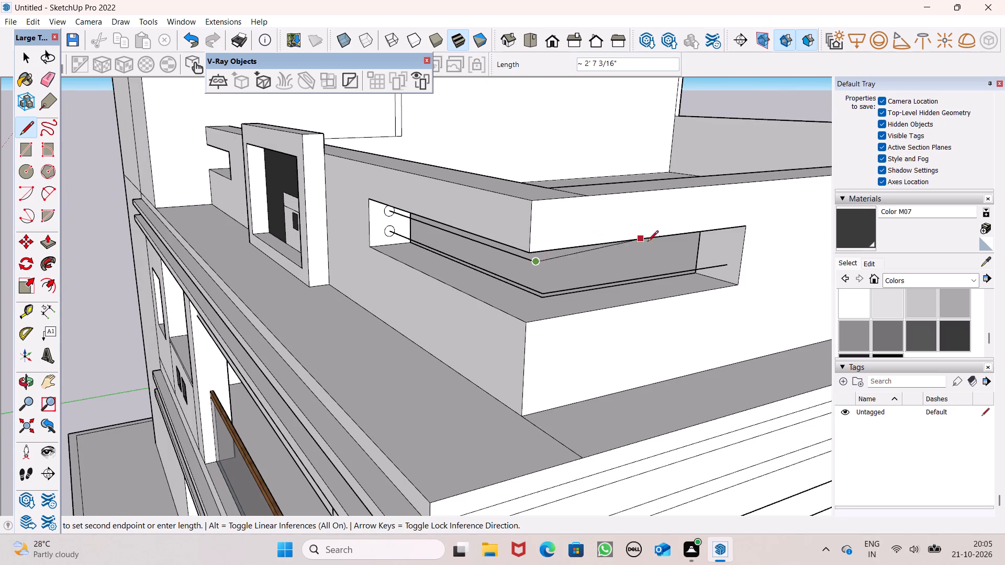
click(718, 242)
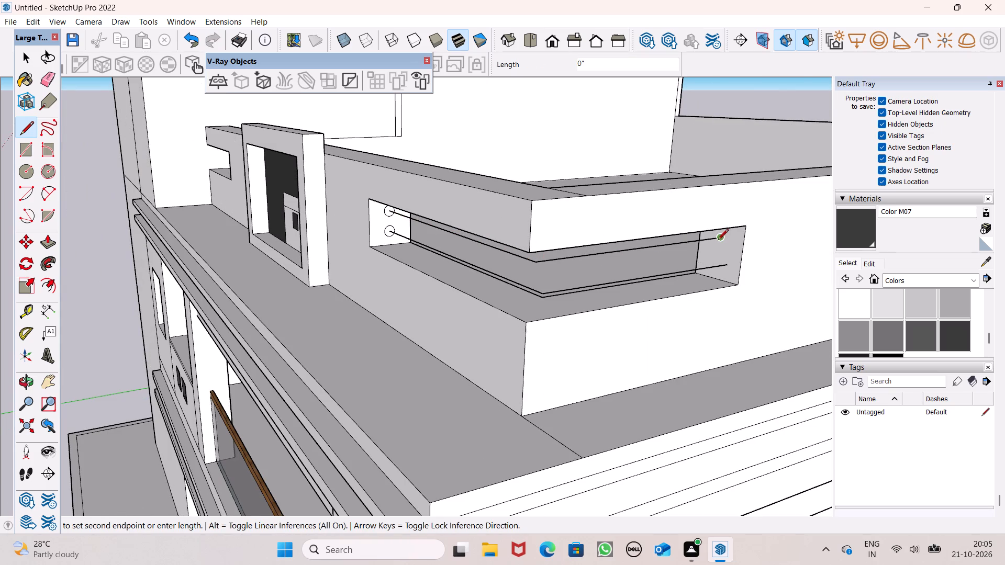
key(space)
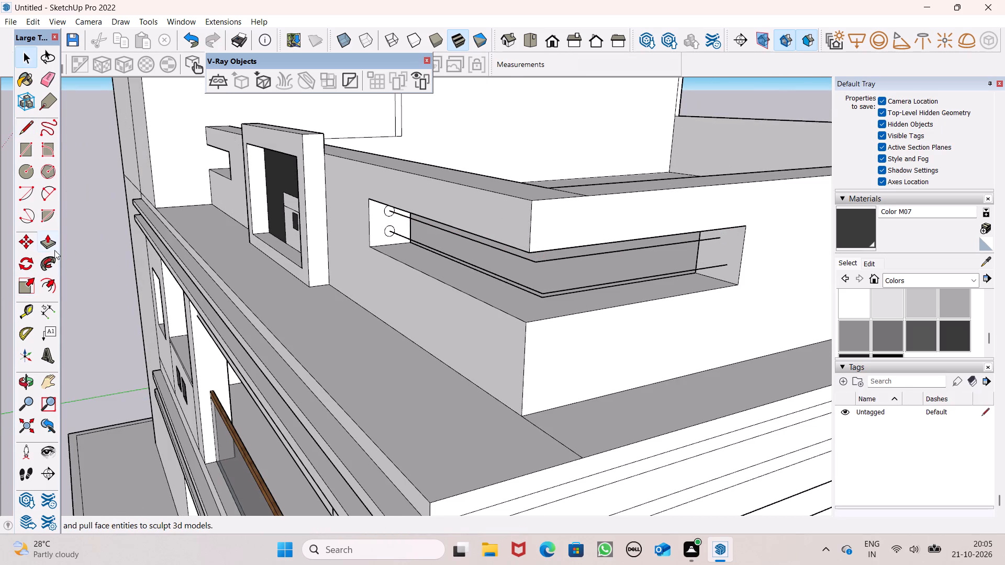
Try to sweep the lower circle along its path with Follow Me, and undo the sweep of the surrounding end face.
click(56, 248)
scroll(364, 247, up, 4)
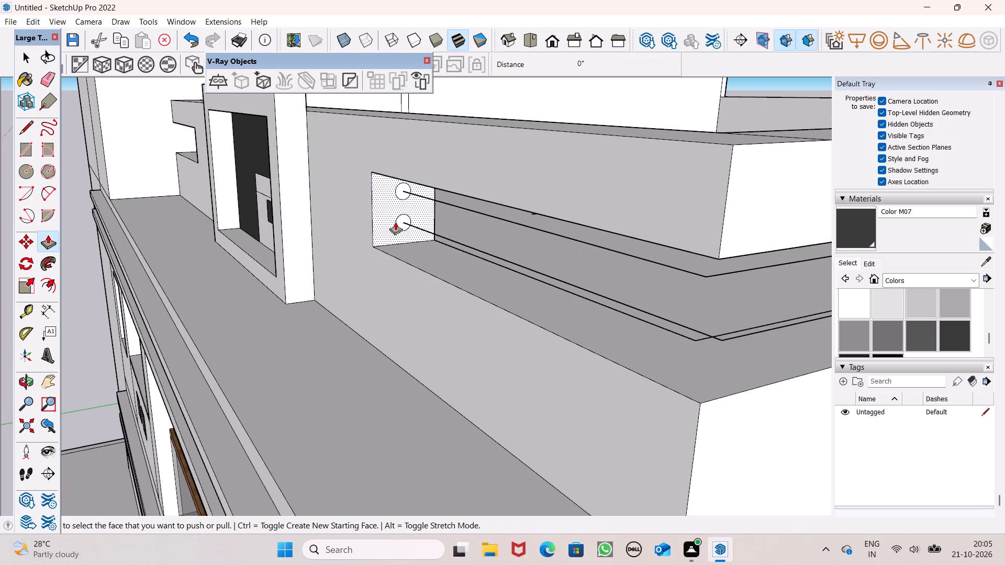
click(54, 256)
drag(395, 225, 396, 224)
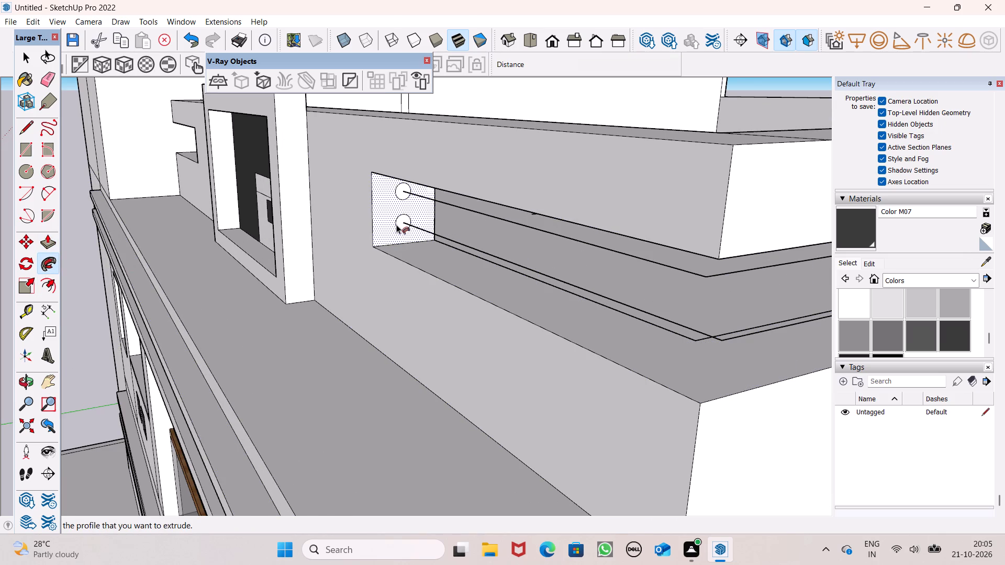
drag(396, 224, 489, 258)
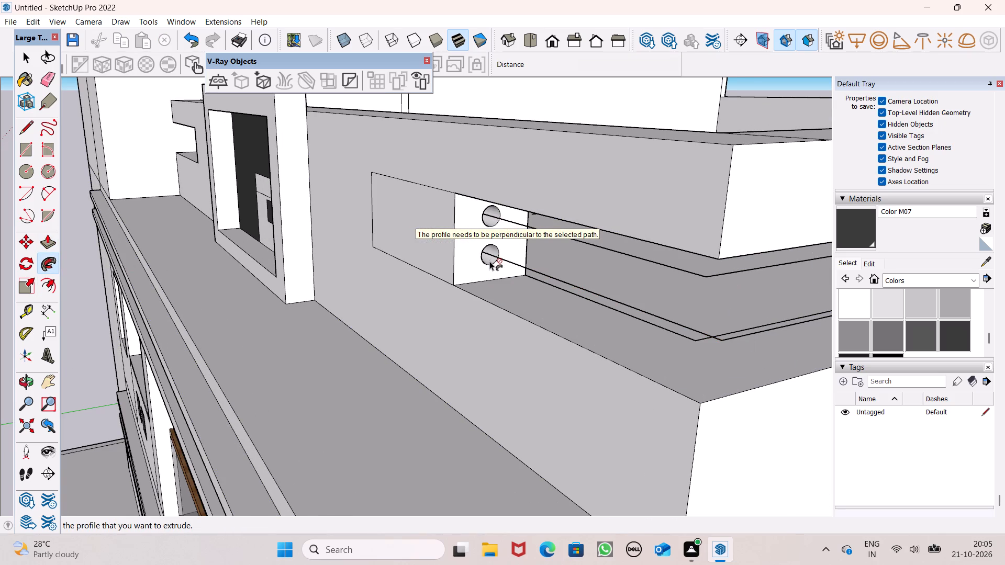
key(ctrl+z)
Sweep the lower circle along the lower path with Follow Me, around the corner to the slot's far end.
scroll(504, 258, down, 2)
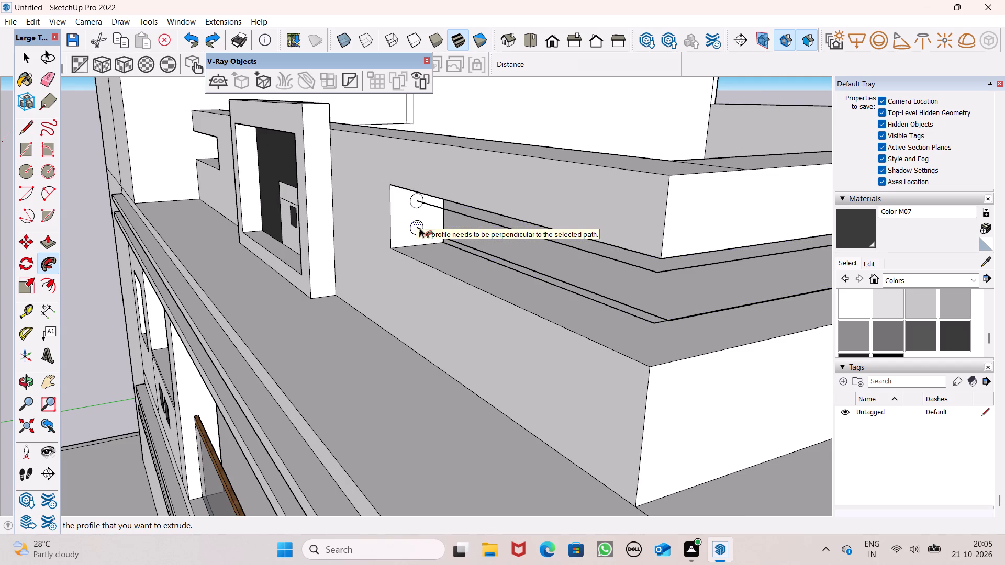
drag(414, 227, 563, 285)
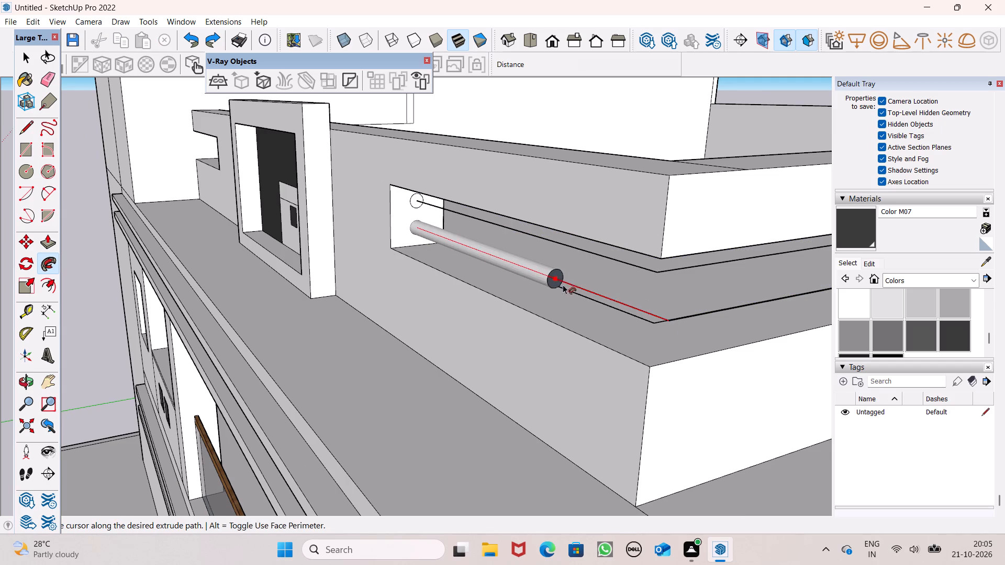
drag(563, 285, 794, 276)
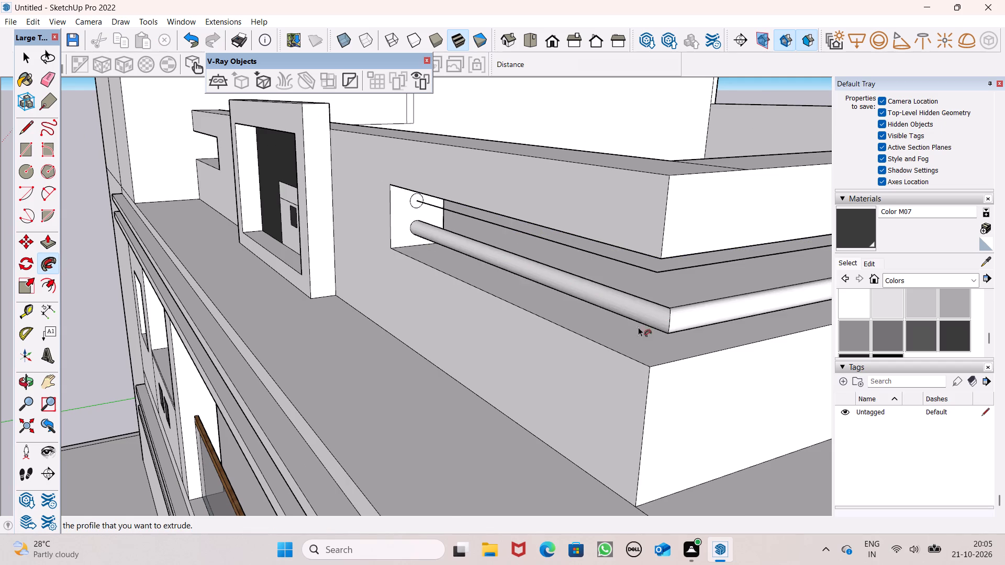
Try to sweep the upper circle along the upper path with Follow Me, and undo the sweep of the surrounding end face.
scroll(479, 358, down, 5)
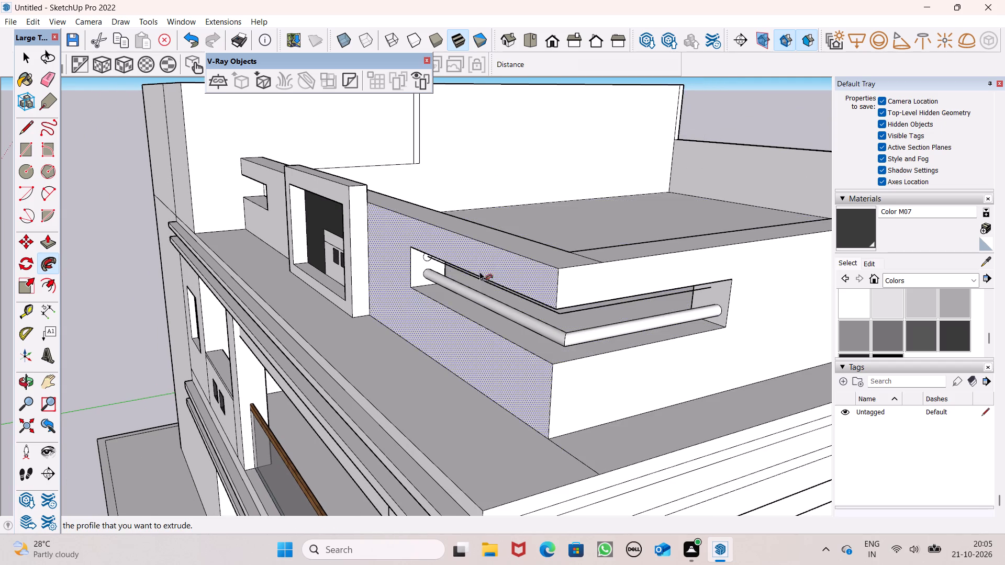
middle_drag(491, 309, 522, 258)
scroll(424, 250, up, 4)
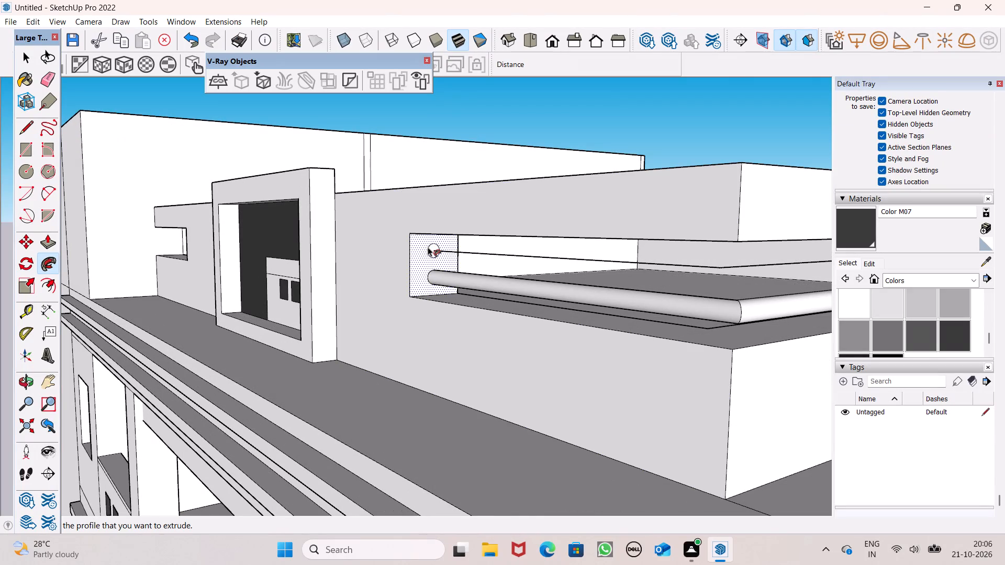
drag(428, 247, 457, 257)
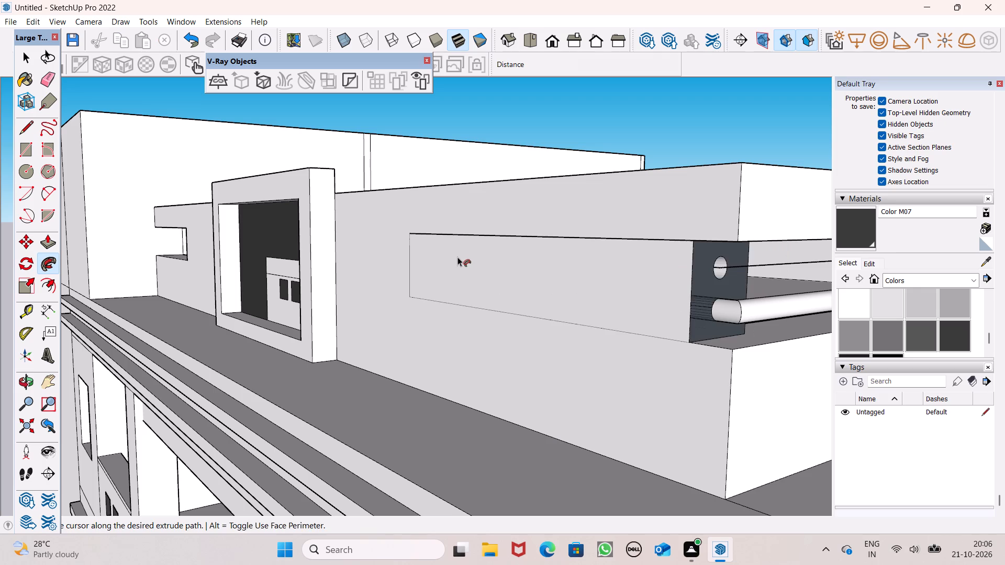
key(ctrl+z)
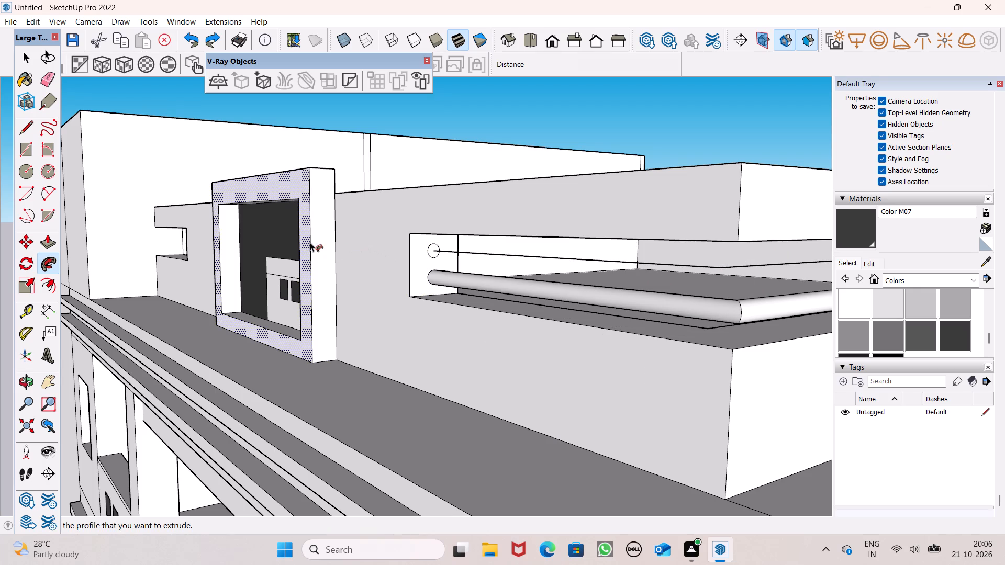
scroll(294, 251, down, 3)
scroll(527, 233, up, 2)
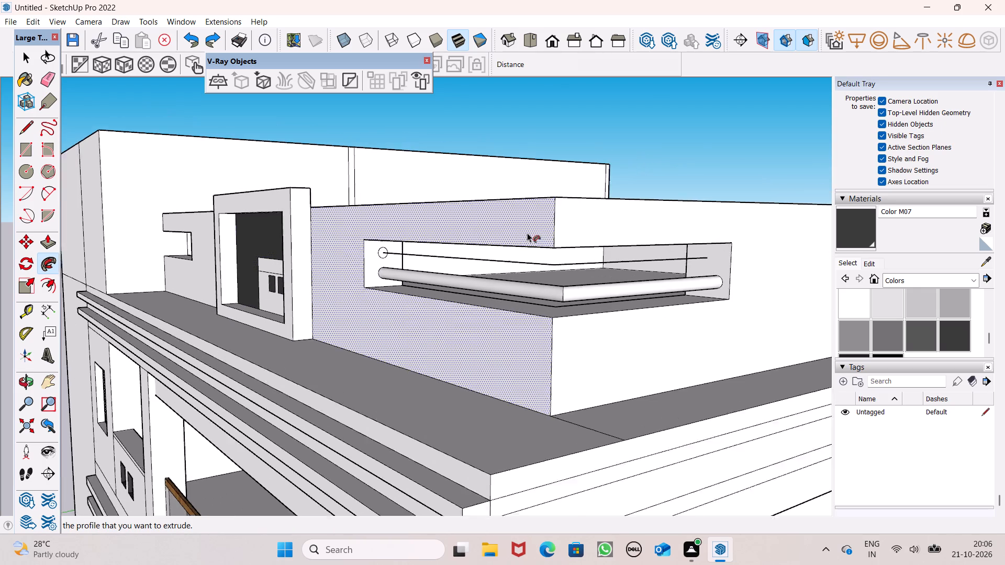
Sweep the upper circle along the upper path with Follow Me, around the corner to the slot's far end.
scroll(527, 233, up, 2)
drag(348, 256, 717, 264)
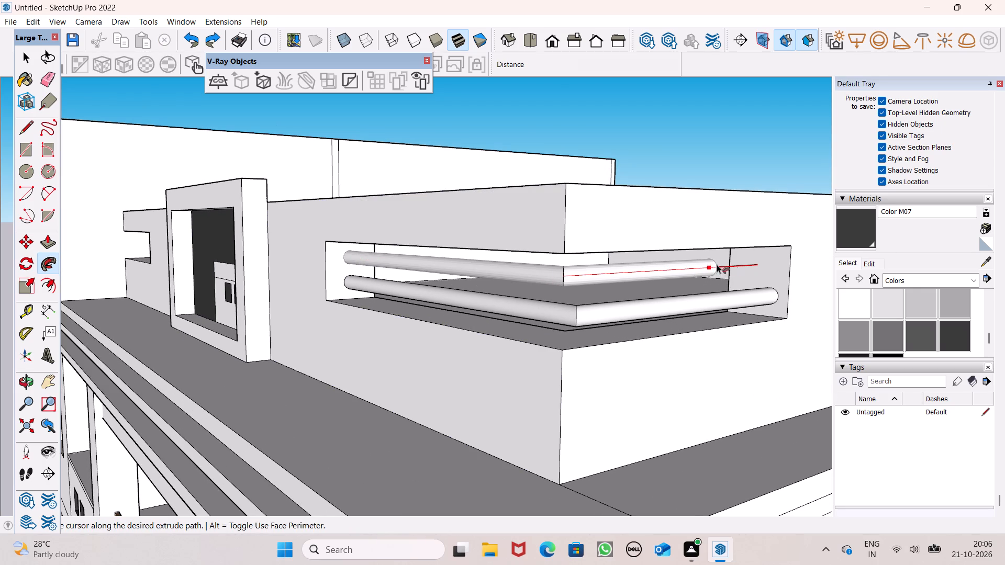
drag(717, 264, 762, 263)
key(space)
Draw a circle of about 2 3/16" radius on the end face of the small parapet slot beside the tall block.
scroll(682, 267, down, 5)
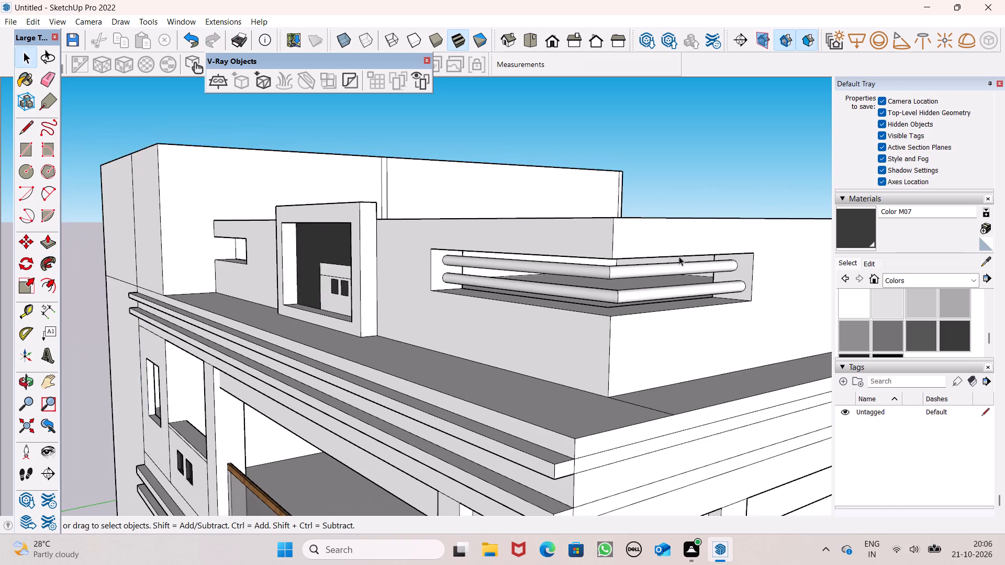
scroll(679, 256, down, 5)
middle_drag(678, 281, 807, 315)
scroll(800, 275, down, 3)
scroll(728, 275, down, 3)
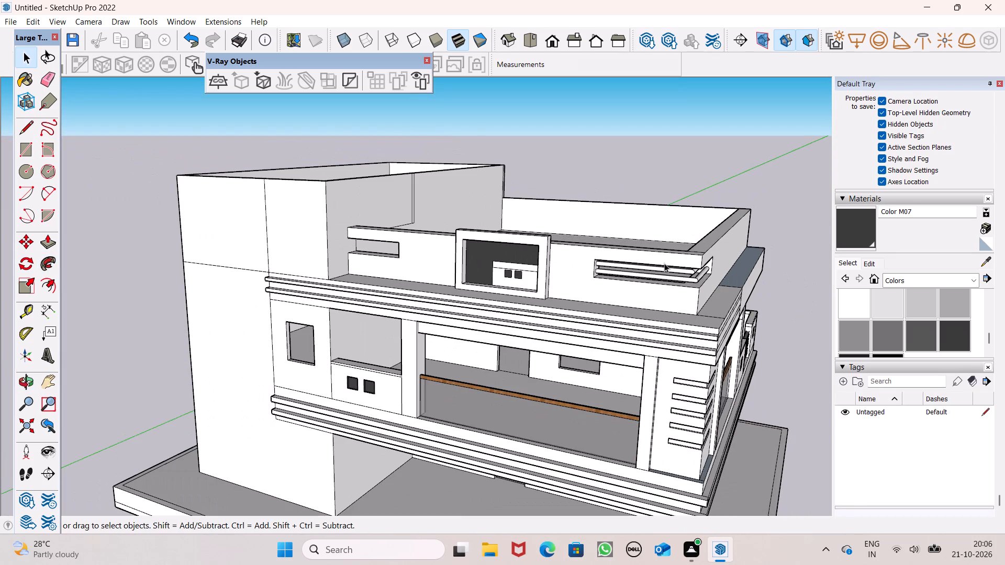
scroll(542, 260, down, 4)
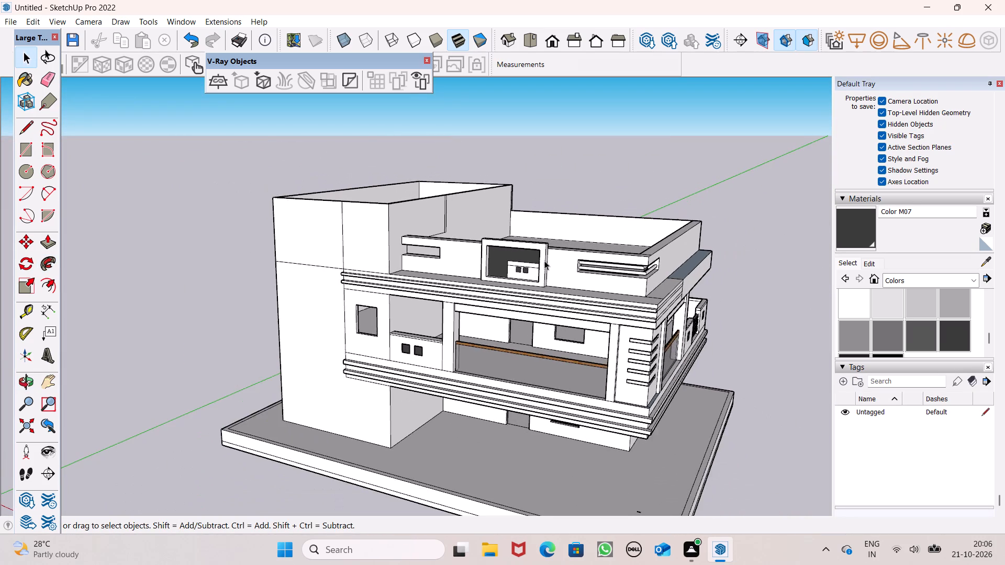
scroll(269, 260, up, 7)
scroll(482, 238, up, 4)
middle_drag(464, 279, 615, 250)
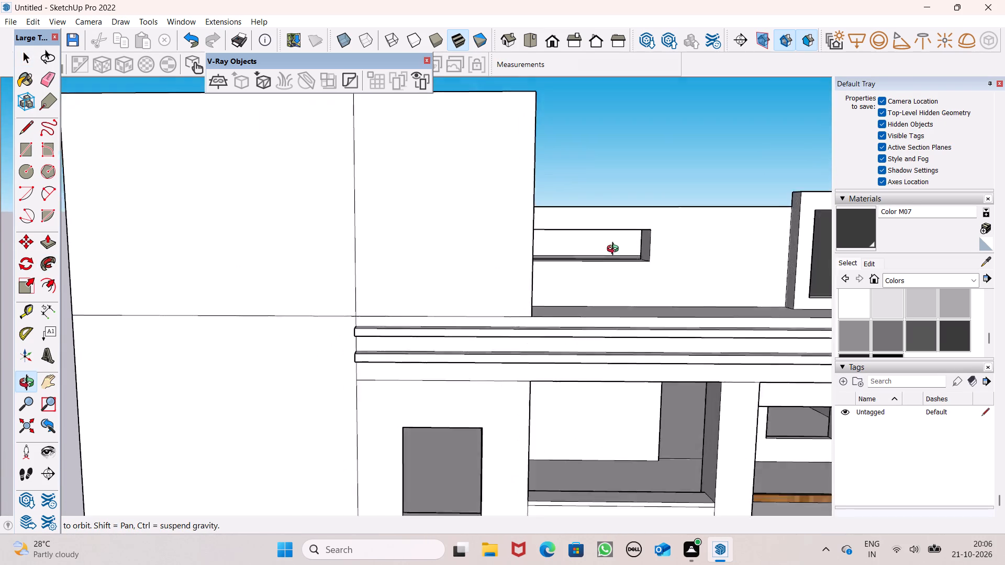
middle_drag(615, 250, 665, 255)
scroll(564, 242, up, 6)
scroll(621, 208, down, 6)
scroll(703, 195, up, 2)
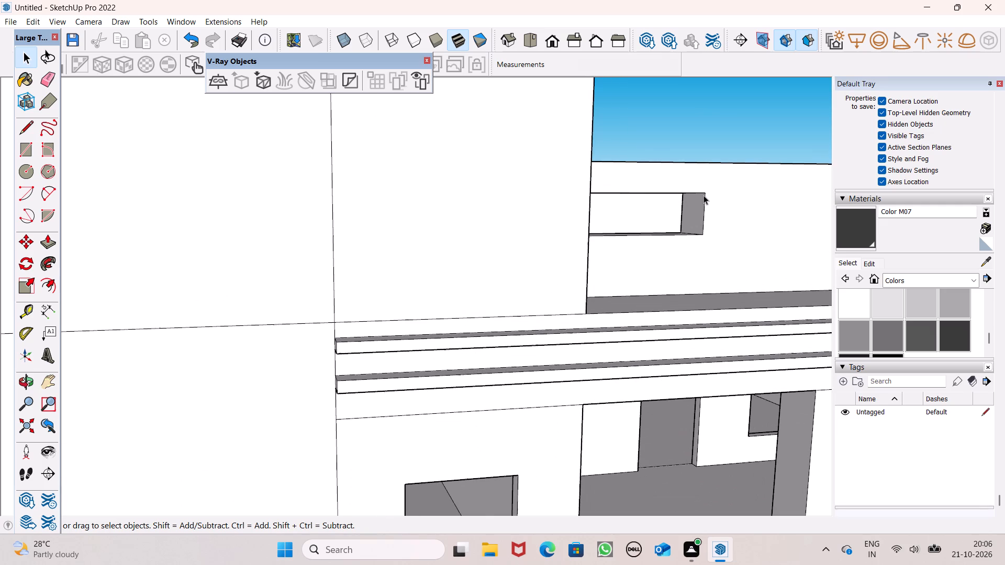
click(34, 171)
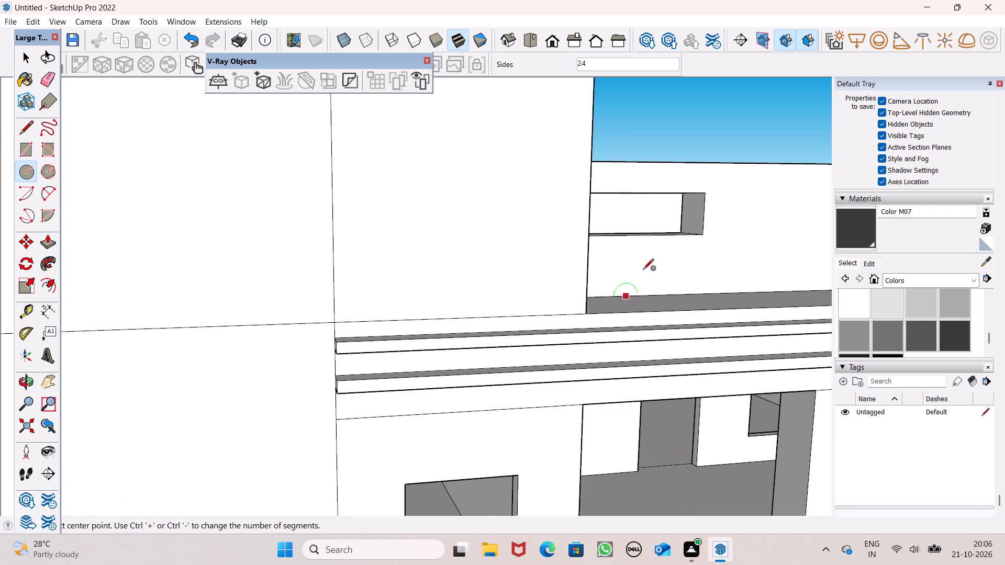
scroll(744, 211, up, 3)
middle_drag(649, 214, 700, 240)
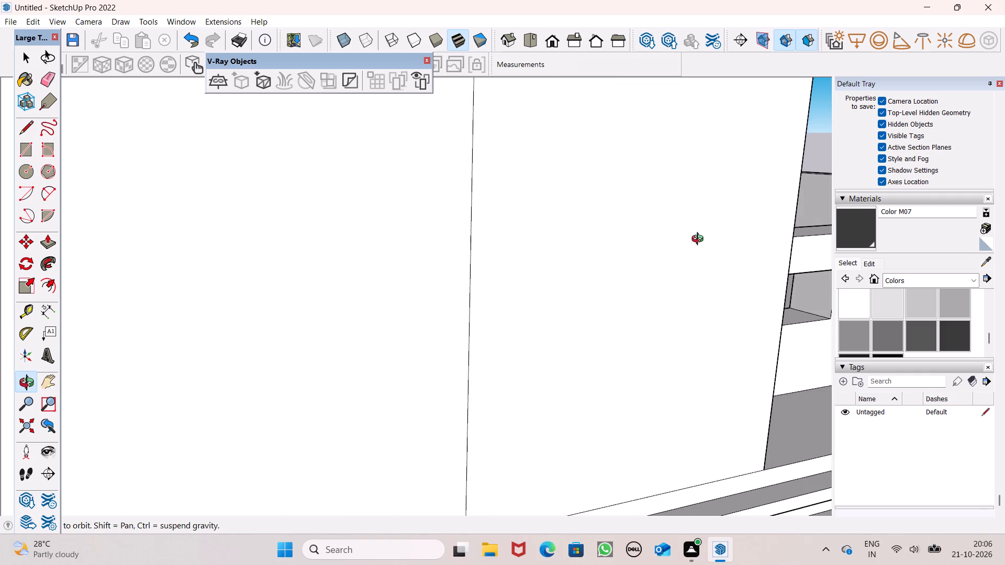
middle_drag(700, 240, 698, 240)
scroll(533, 250, down, 5)
scroll(409, 250, down, 2)
middle_drag(396, 252, 414, 286)
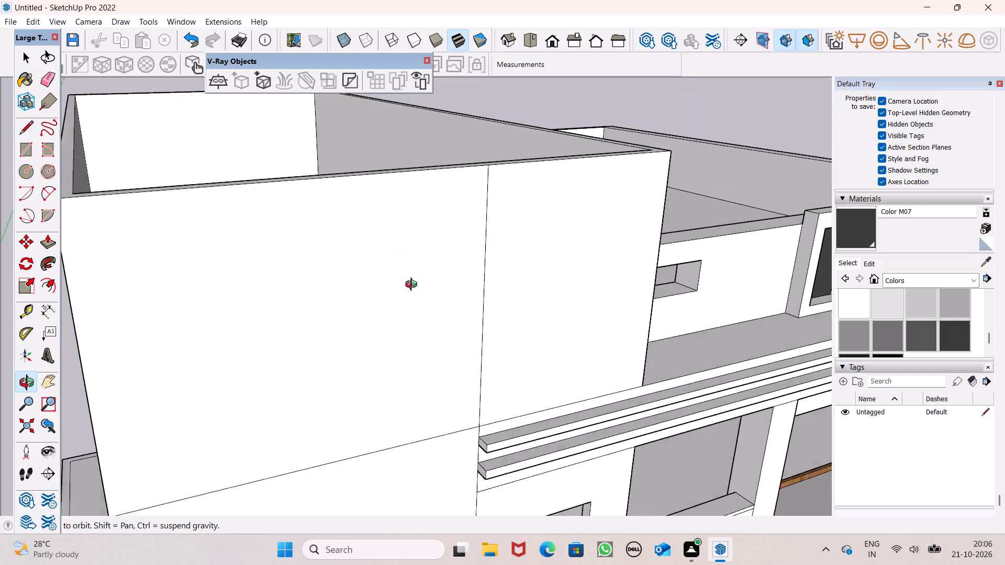
middle_drag(414, 286, 537, 283)
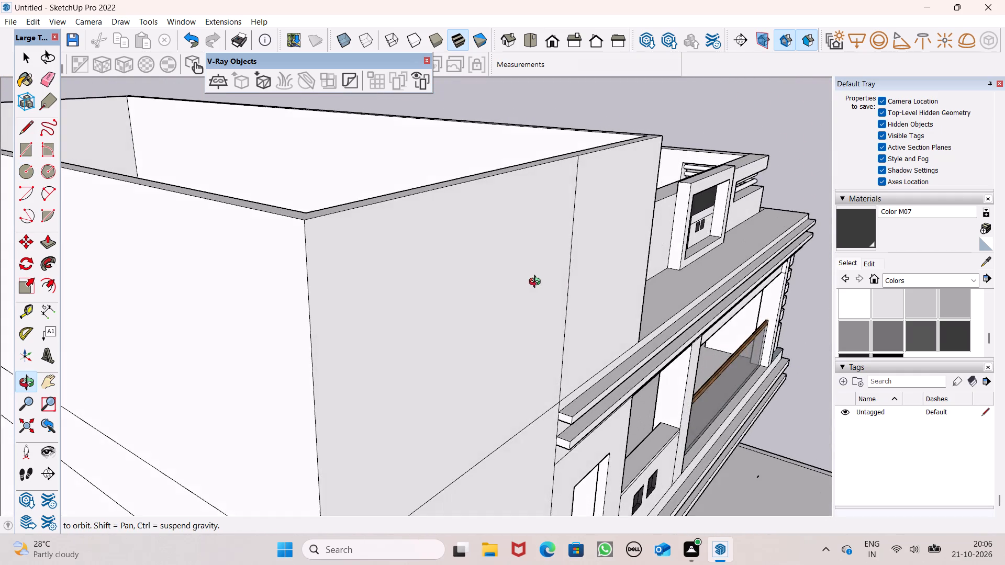
middle_drag(537, 283, 484, 285)
scroll(666, 255, up, 6)
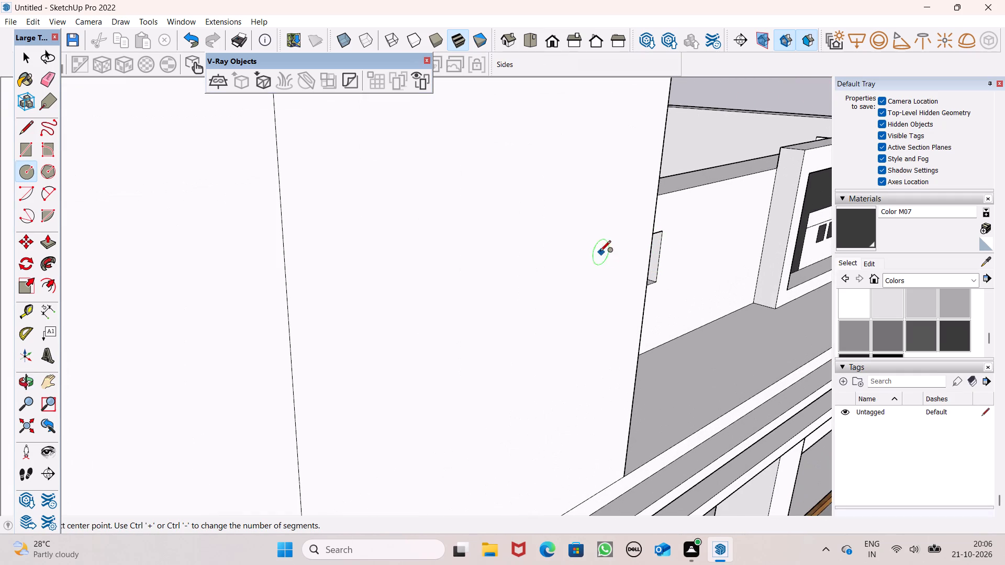
scroll(669, 254, up, 12)
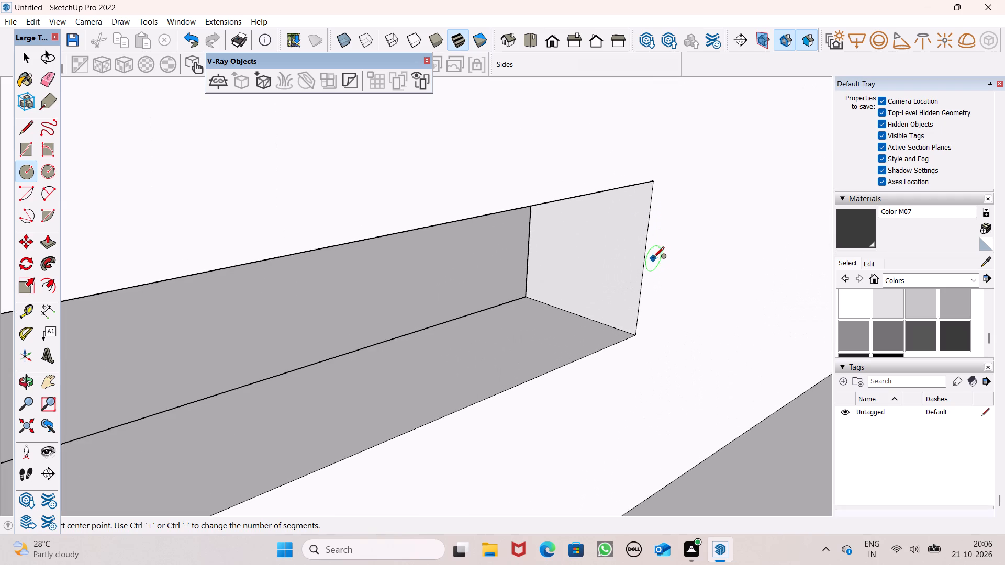
middle_drag(593, 270, 631, 201)
middle_drag(551, 244, 596, 244)
scroll(551, 244, up, 1)
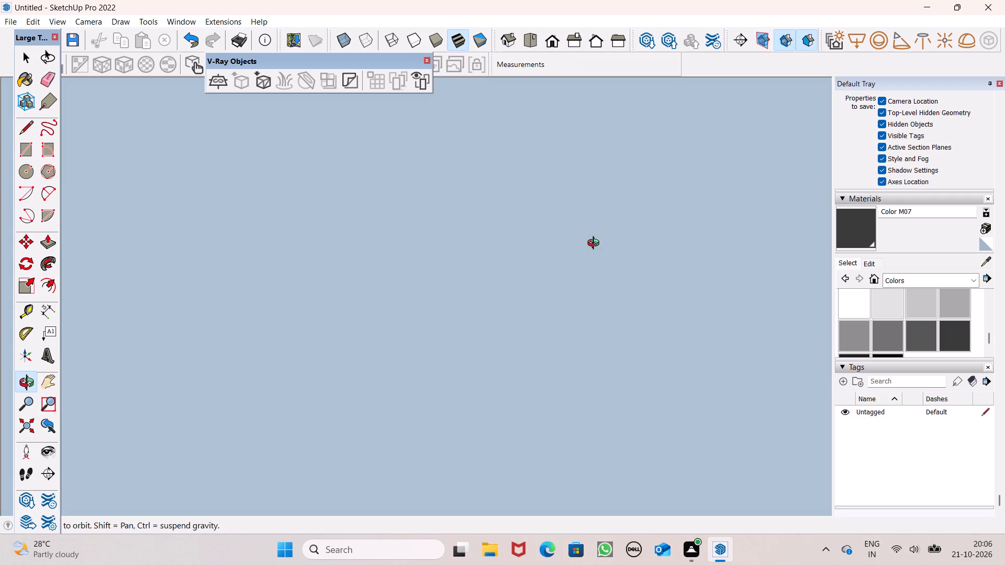
middle_drag(596, 244, 589, 251)
scroll(566, 279, up, 3)
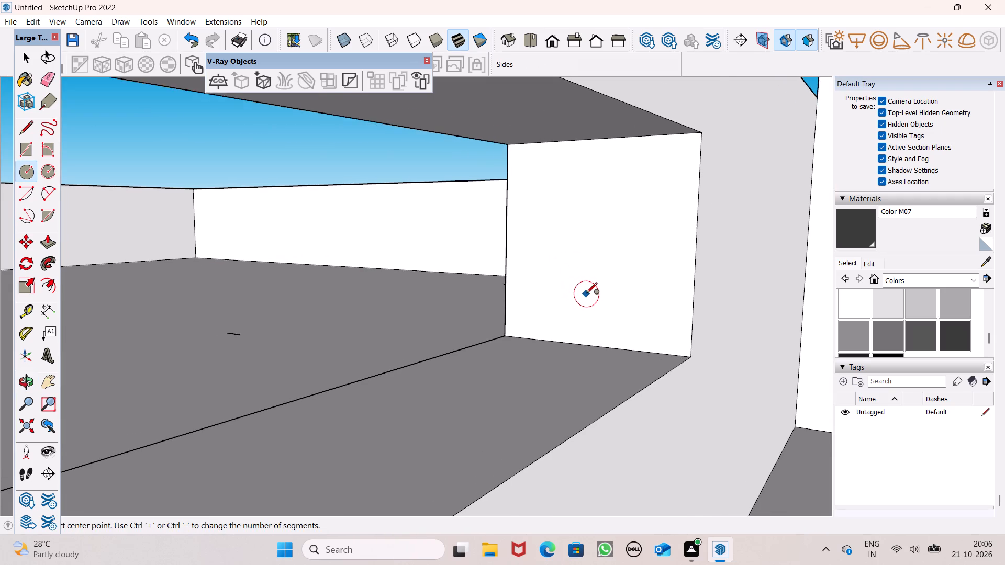
scroll(586, 294, up, 1)
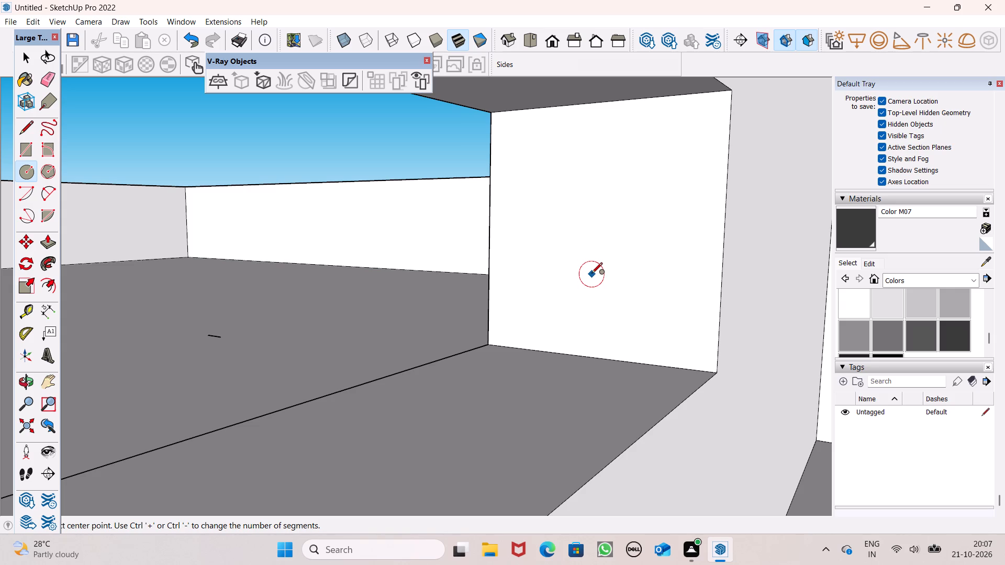
click(591, 274)
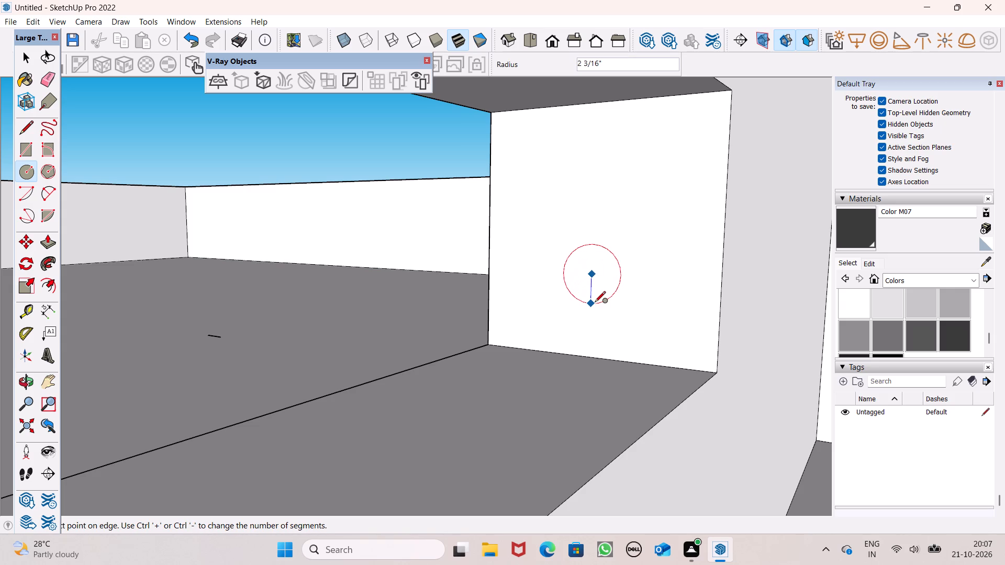
click(595, 302)
Copy the circle about 8 11/16" straight up on the same slot end face.
key(space)
double_click(588, 287)
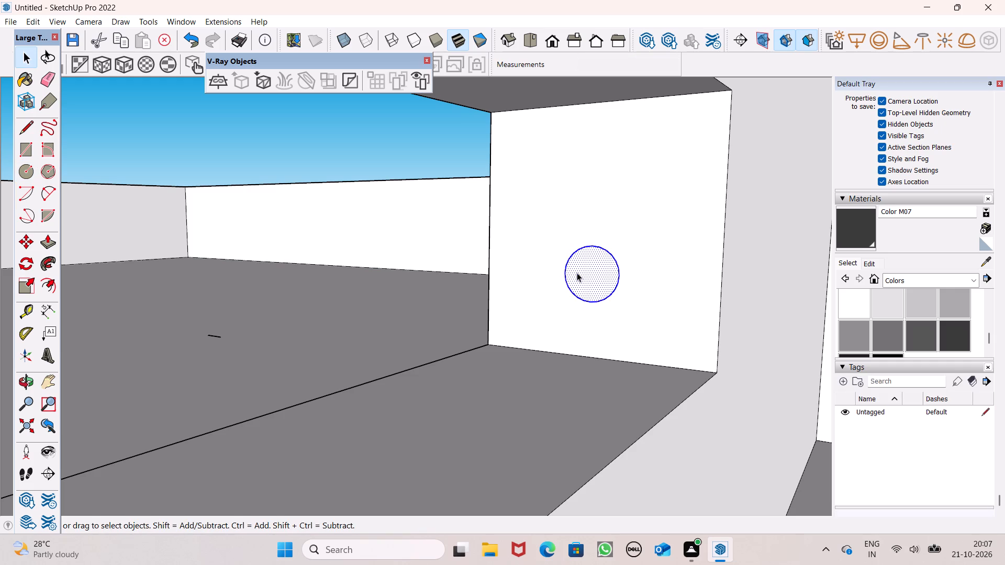
key(m)
key(Return)
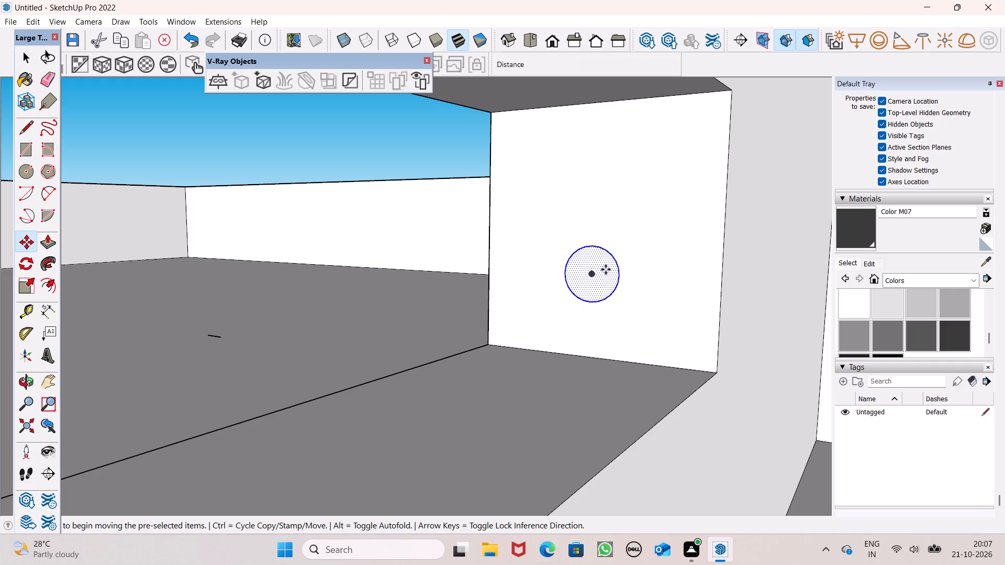
drag(605, 270, 589, 155)
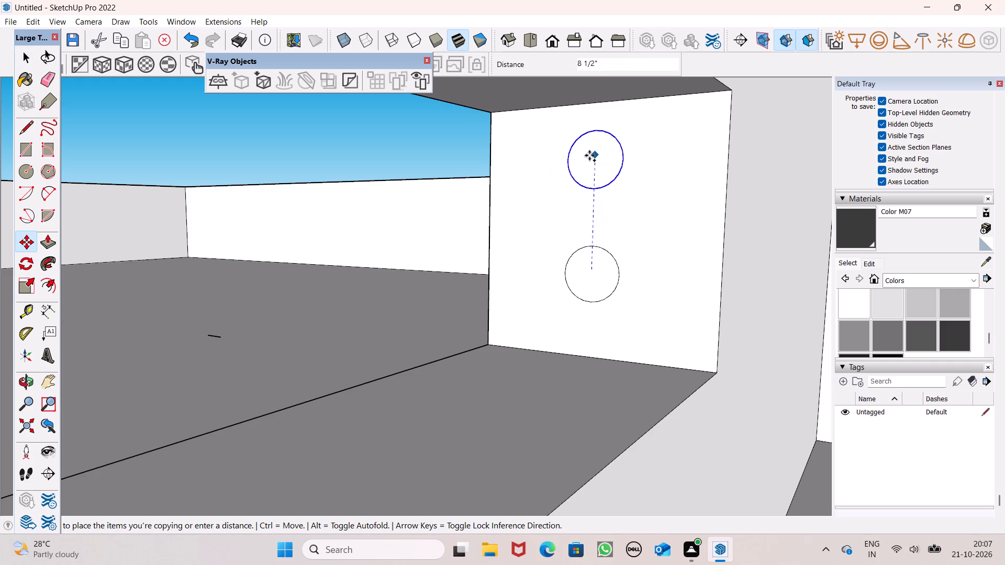
drag(589, 155, 591, 152)
key(space)
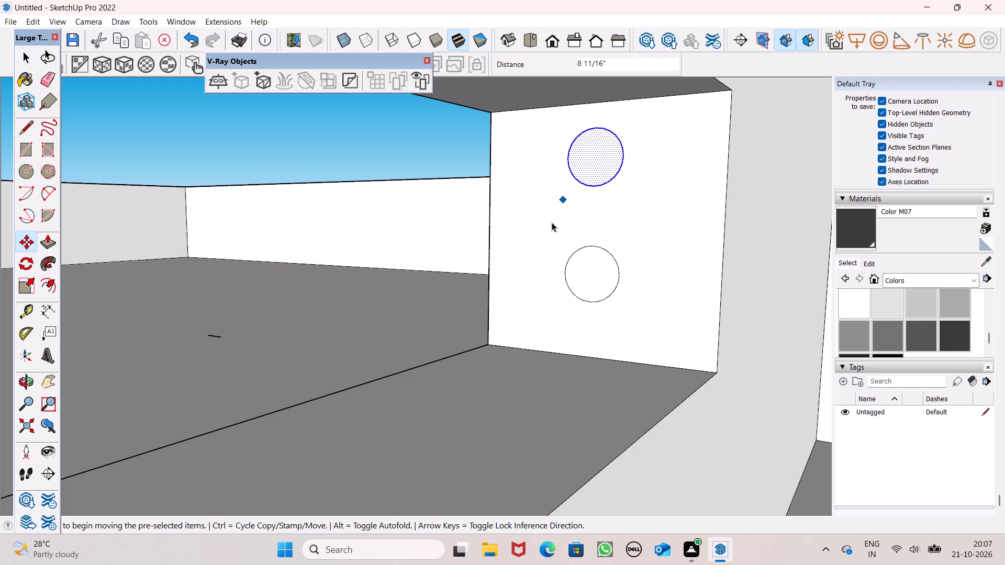
click(382, 126)
Push/Pull both circles out along the small slot into round rails, the lower one about 3' 11/16" long.
drag(45, 240, 51, 240)
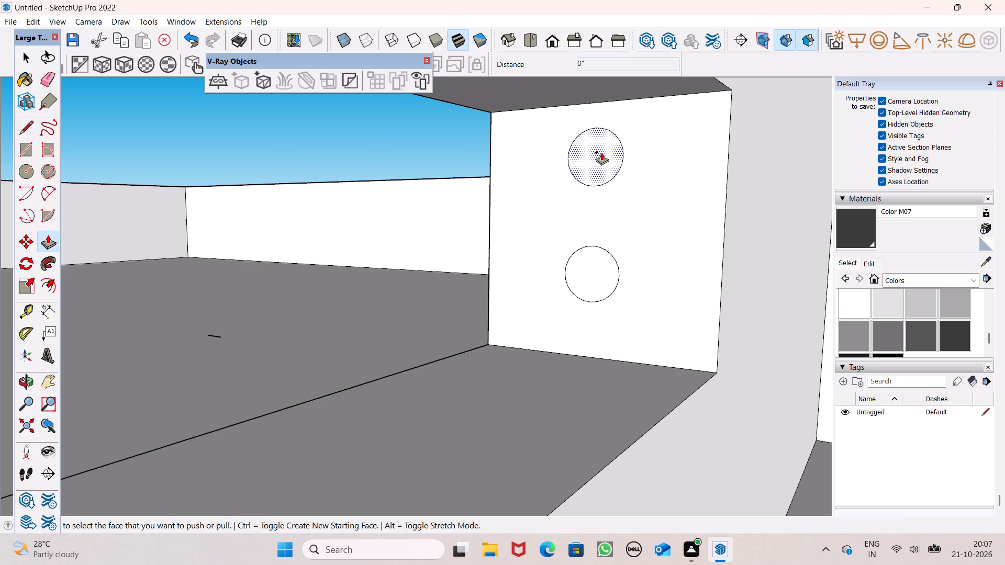
drag(601, 152, 206, 372)
drag(596, 274, 228, 462)
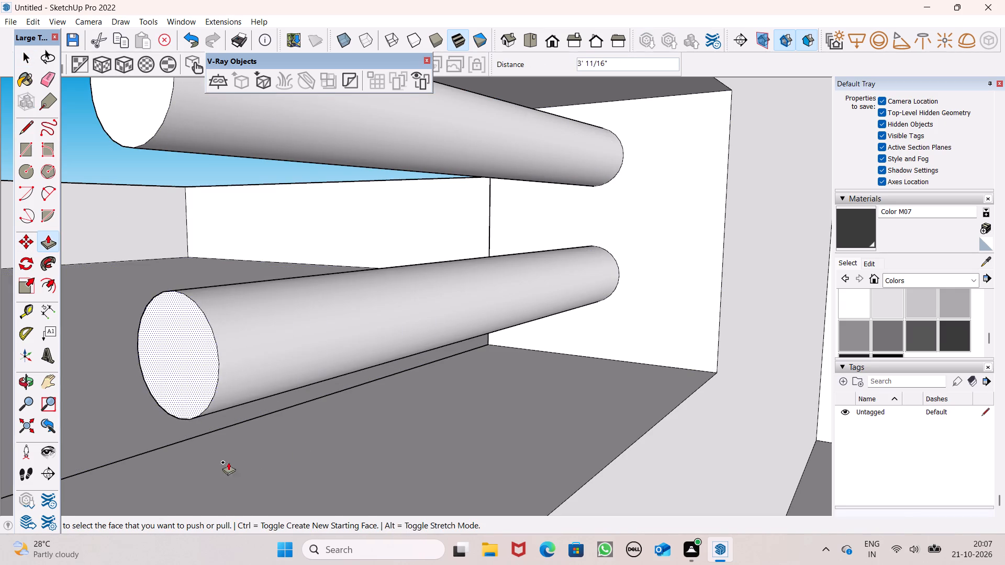
drag(228, 462, 218, 465)
Extend the small slot's upper rail by about 2' 10 15/16" toward the tall block with Push/Pull.
scroll(650, 197, down, 8)
middle_drag(674, 220, 426, 284)
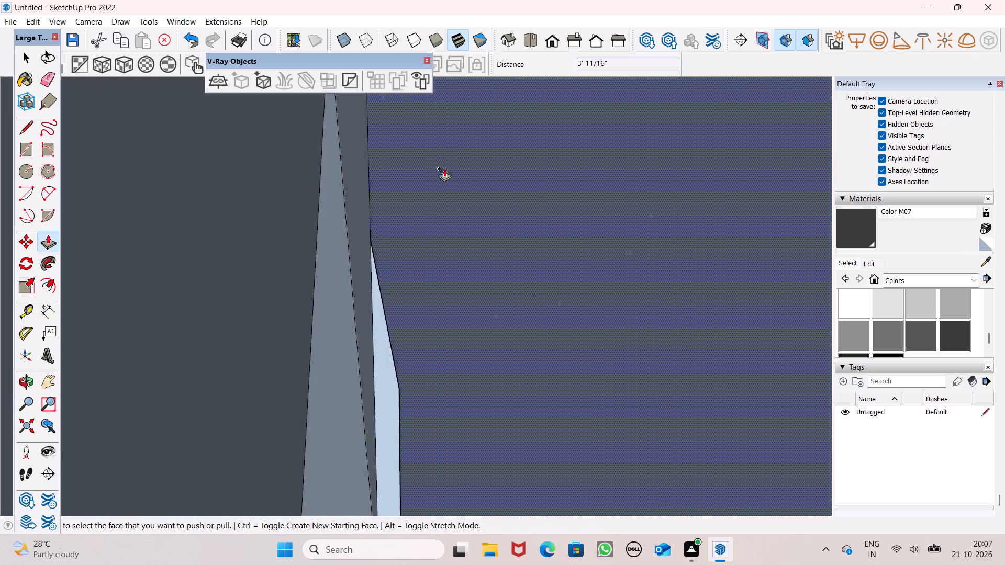
click(555, 44)
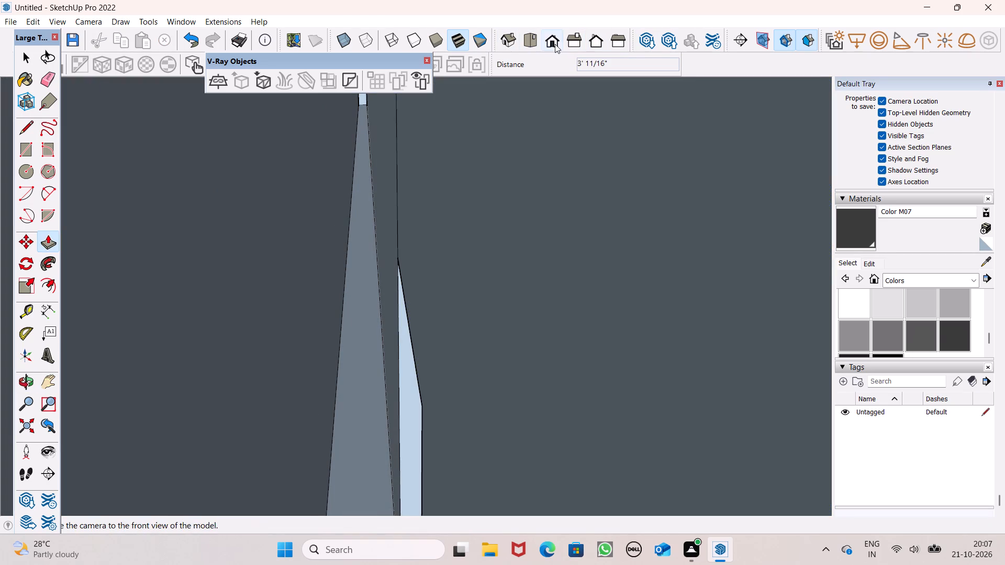
drag(566, 46, 573, 45)
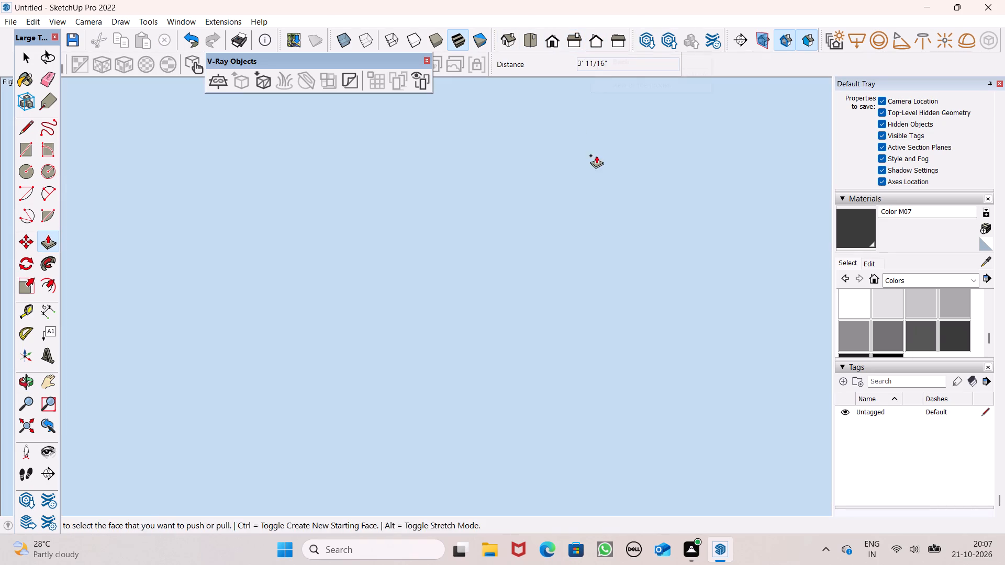
click(529, 42)
scroll(613, 139, down, 15)
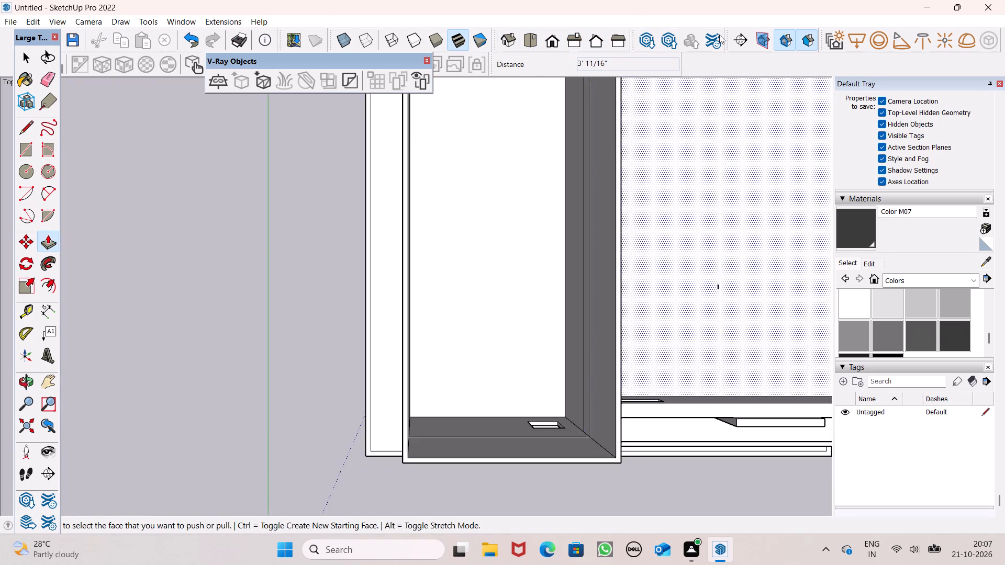
scroll(719, 35, down, 4)
middle_drag(722, 258, 672, 21)
scroll(672, 21, up, 1)
scroll(621, 258, down, 3)
middle_drag(563, 401, 244, 255)
scroll(410, 252, down, 3)
middle_drag(552, 334, 655, 303)
scroll(512, 295, up, 7)
scroll(371, 282, up, 3)
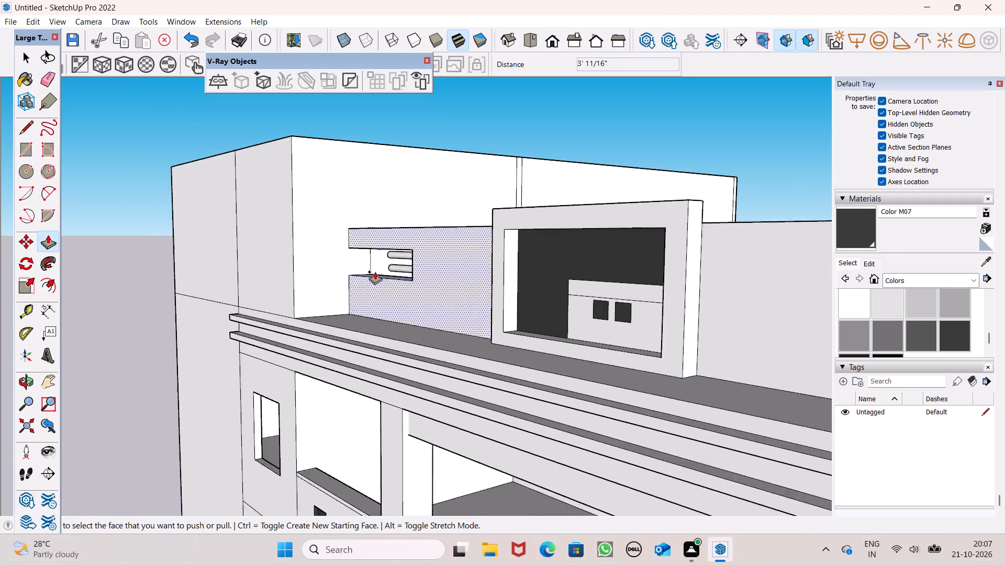
scroll(375, 272, up, 5)
middle_drag(430, 308, 528, 316)
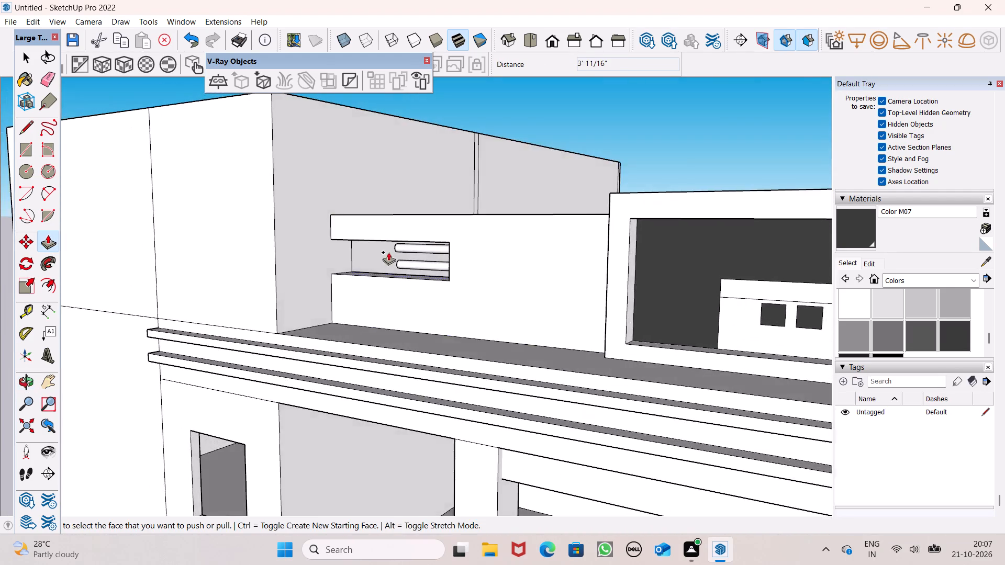
scroll(388, 252, down, 7)
scroll(315, 259, up, 4)
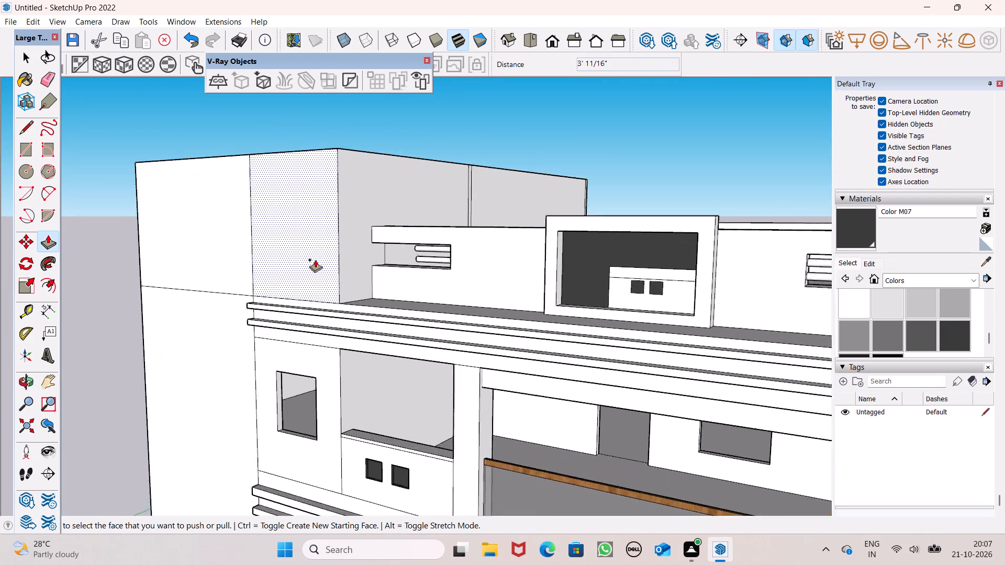
scroll(315, 259, up, 3)
scroll(441, 253, up, 6)
middle_drag(496, 291, 537, 309)
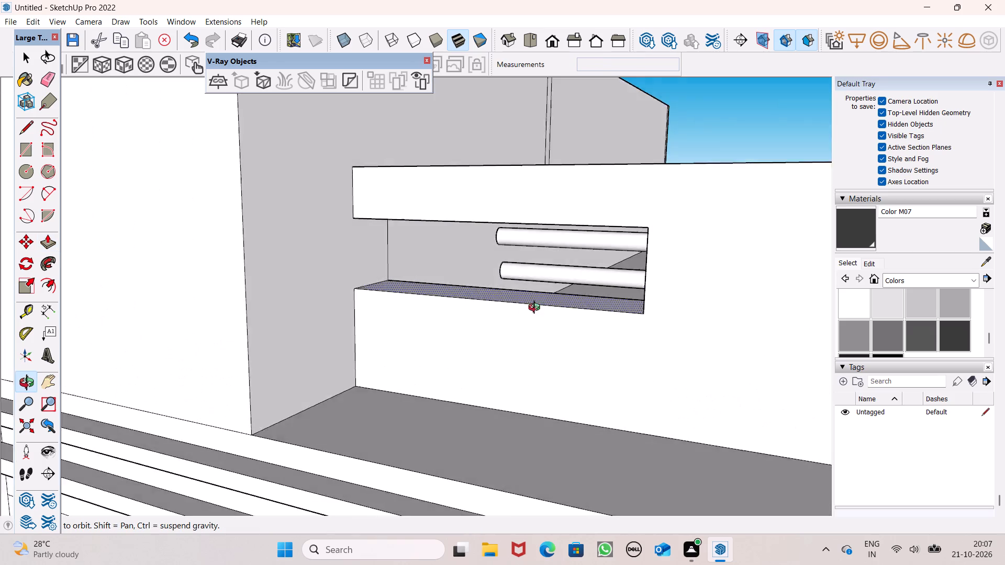
middle_drag(537, 309, 741, 293)
scroll(450, 246, up, 3)
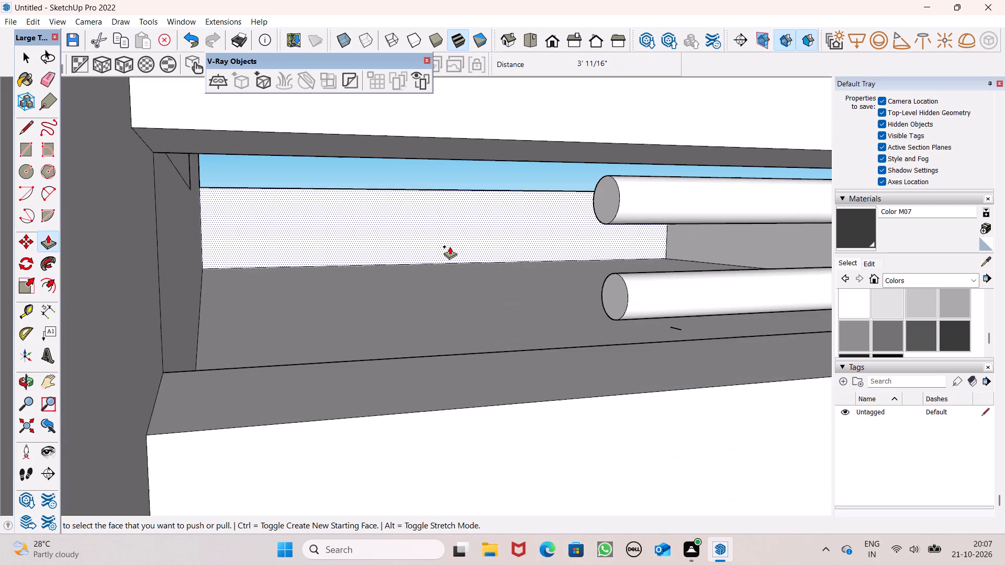
scroll(456, 245, down, 3)
scroll(496, 221, up, 3)
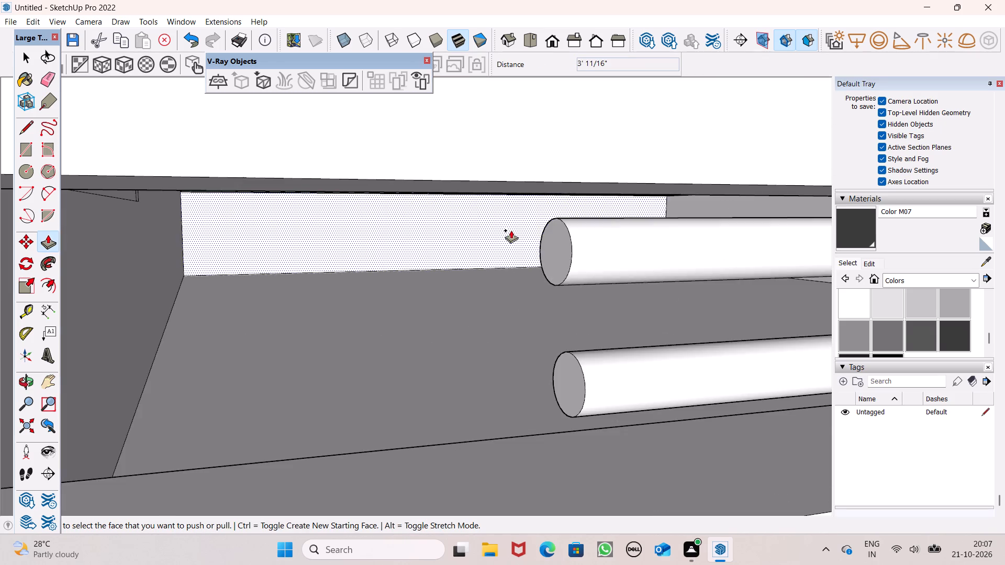
scroll(511, 230, down, 2)
drag(538, 240, 281, 280)
Extend the small slot's upper rail by about 3 3/16" with Push/Pull so it meets the tall block.
scroll(512, 236, down, 3)
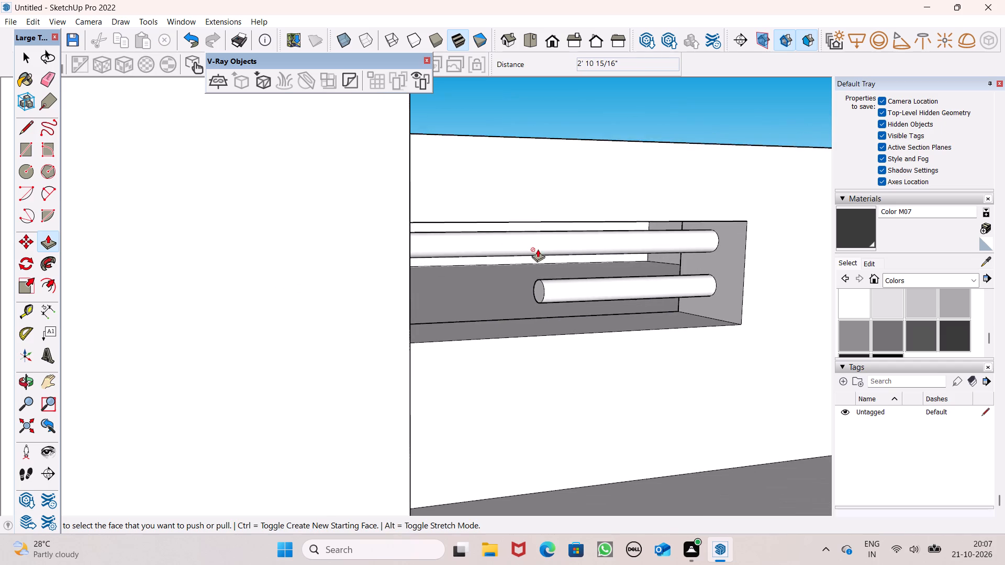
middle_drag(538, 249, 460, 262)
middle_drag(343, 296, 387, 297)
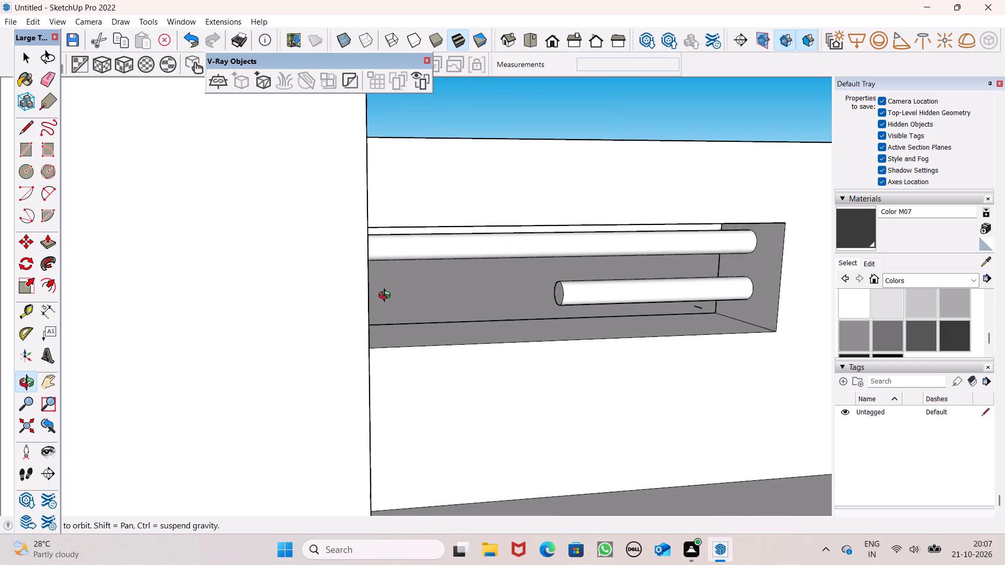
middle_drag(387, 297, 377, 302)
scroll(339, 286, up, 6)
scroll(339, 276, down, 4)
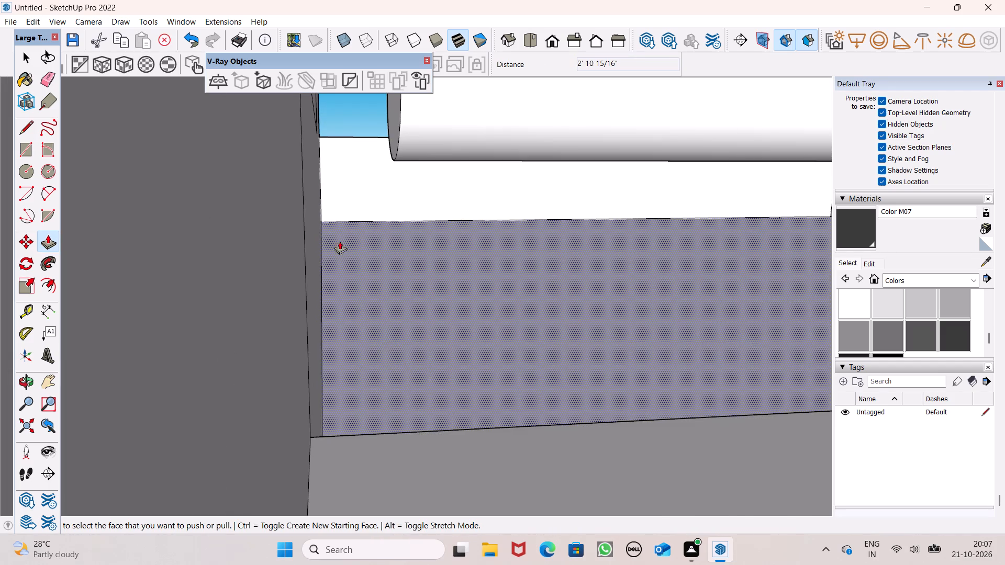
drag(364, 195, 307, 203)
Extend the small slot's lower rail by about 3' 3 5/16" with Push/Pull up to the tall block.
scroll(301, 201, down, 2)
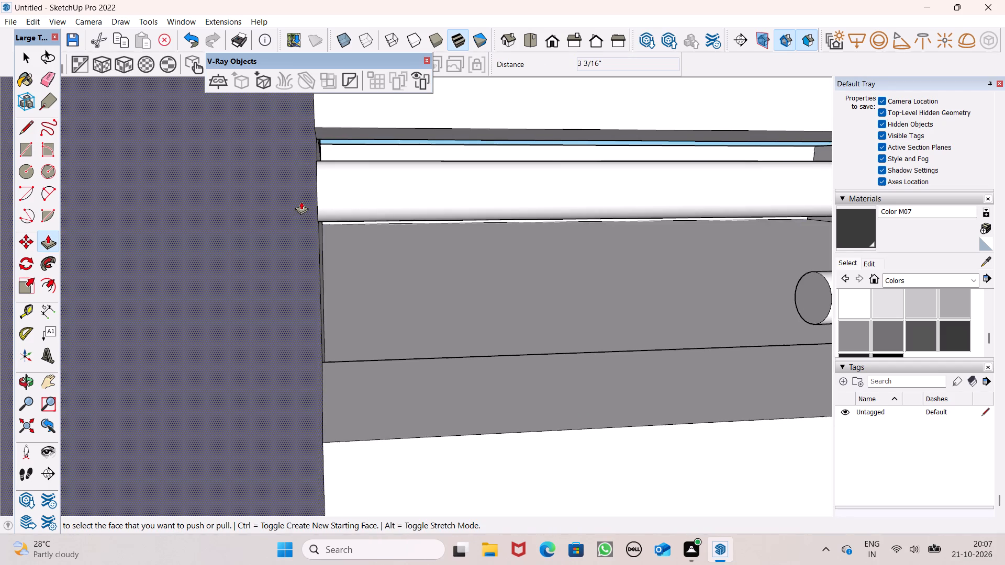
scroll(301, 201, down, 1)
drag(804, 301, 310, 416)
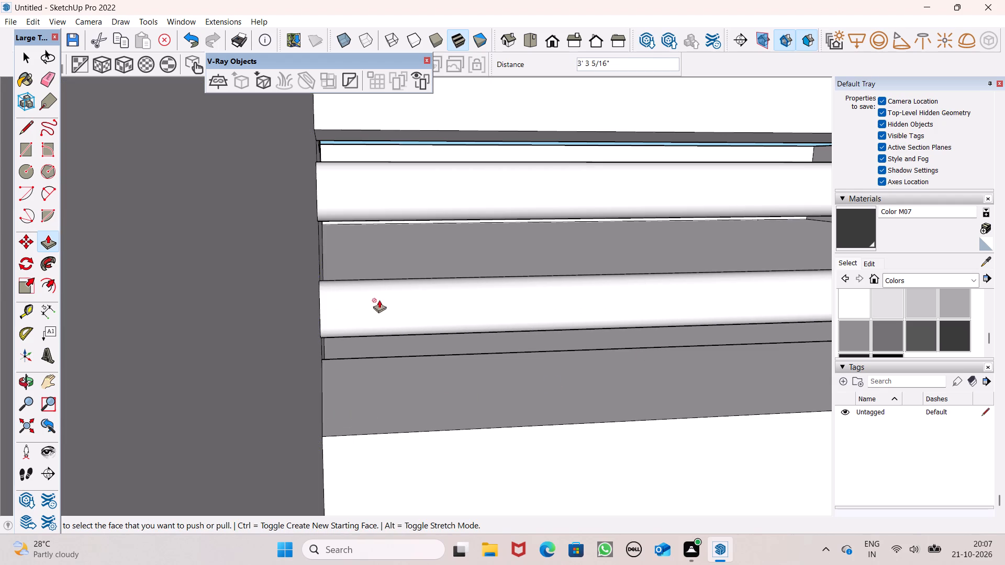
key(space)
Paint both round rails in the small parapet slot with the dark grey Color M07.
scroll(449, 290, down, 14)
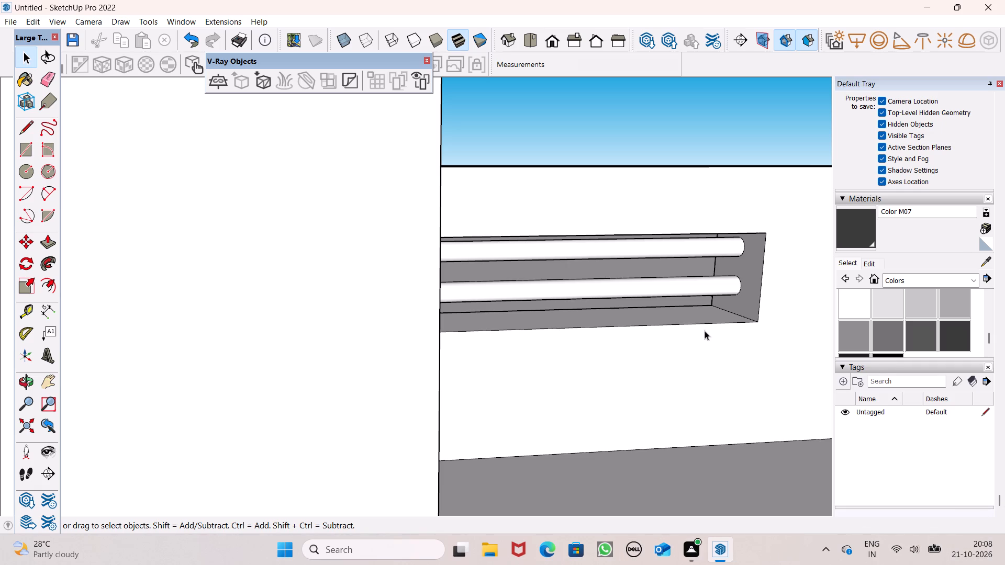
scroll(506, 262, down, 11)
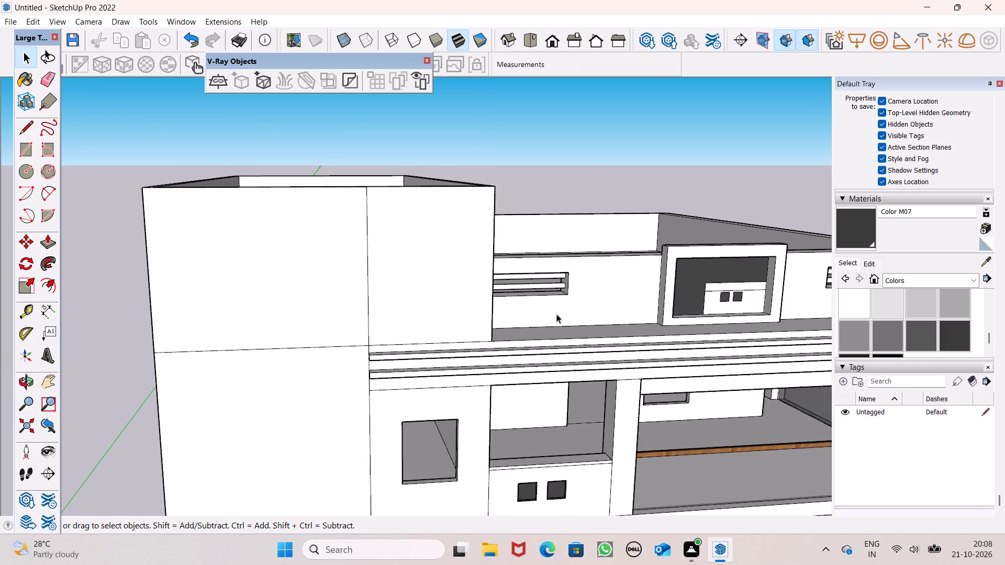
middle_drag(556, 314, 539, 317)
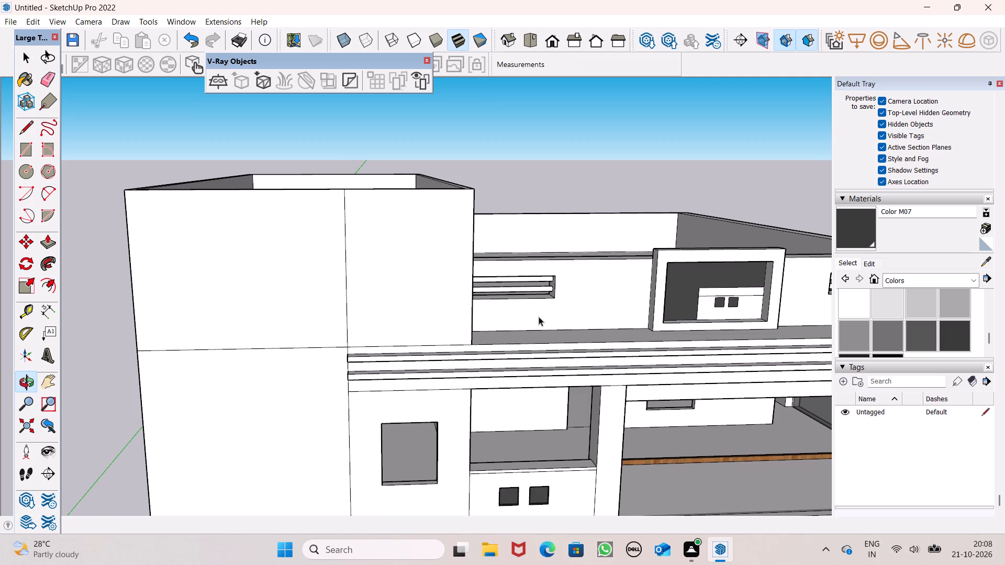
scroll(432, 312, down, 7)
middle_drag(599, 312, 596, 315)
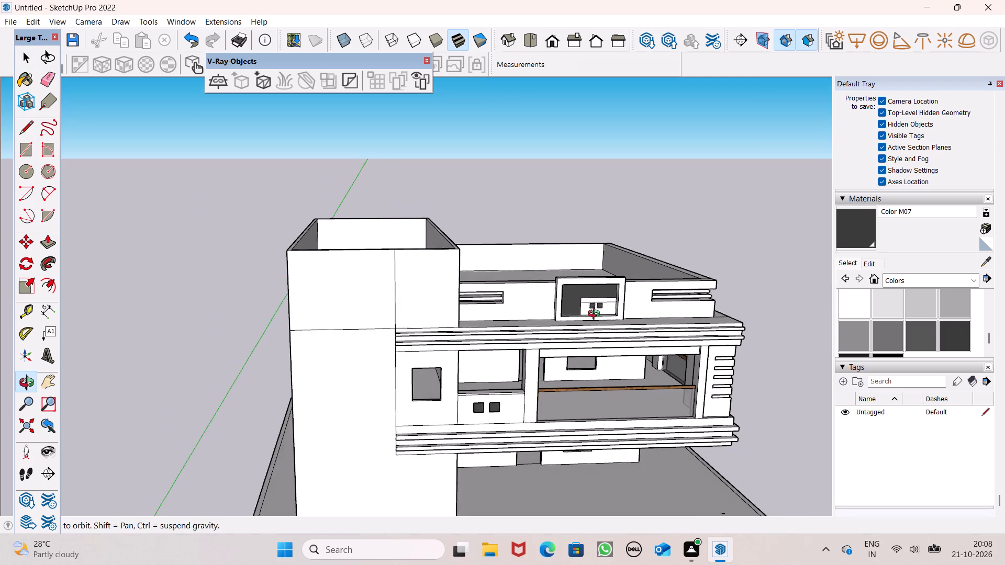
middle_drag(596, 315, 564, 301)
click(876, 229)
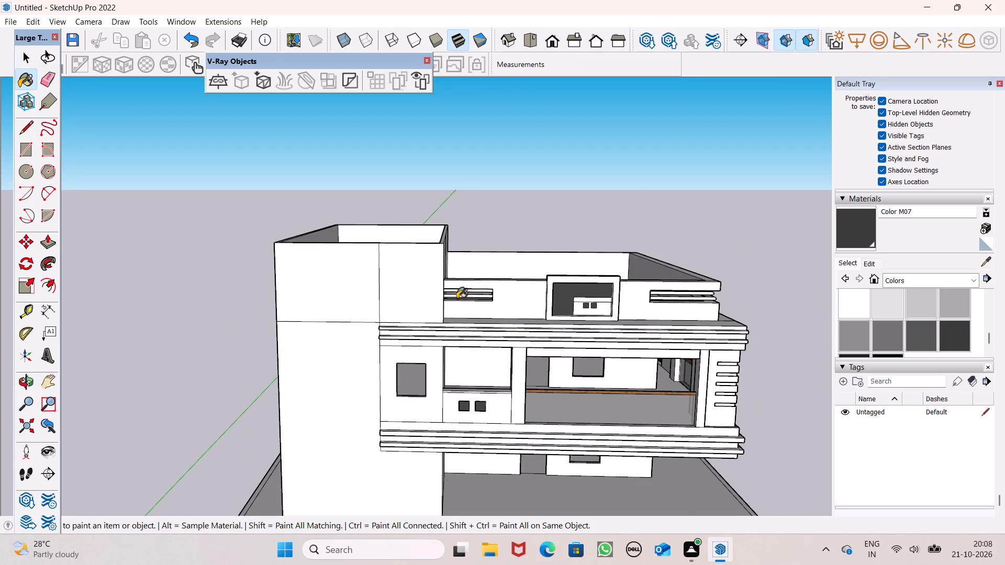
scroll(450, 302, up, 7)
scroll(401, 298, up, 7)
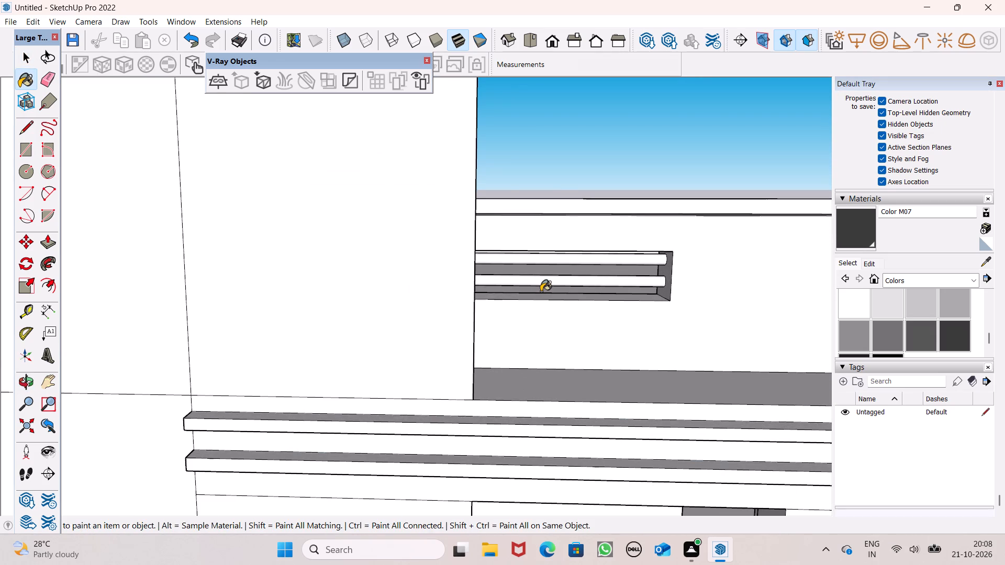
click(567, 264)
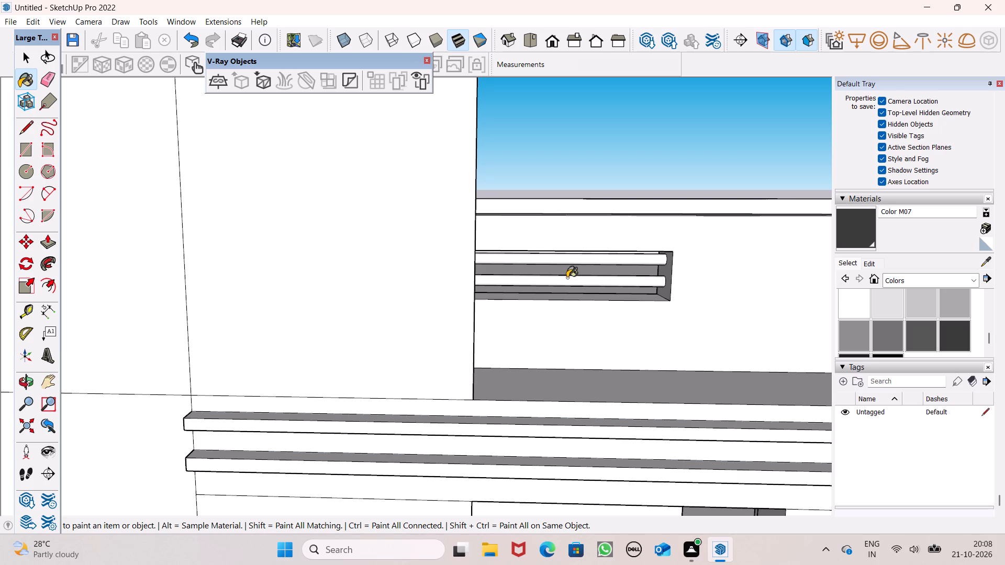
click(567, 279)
Paint both round rails in the small parapet slot with the dark brown Color C08.
scroll(939, 332, up, 1)
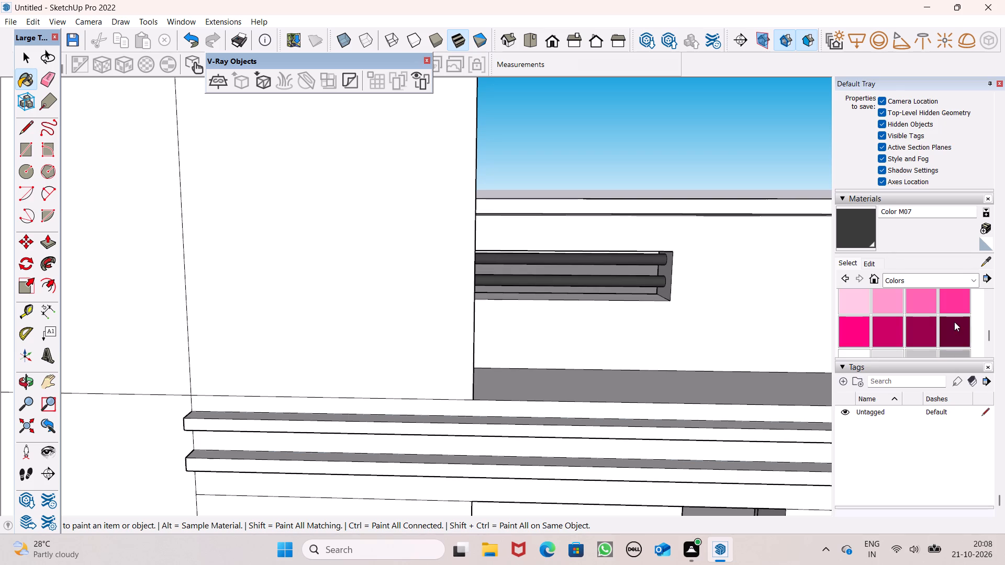
scroll(953, 318, up, 1)
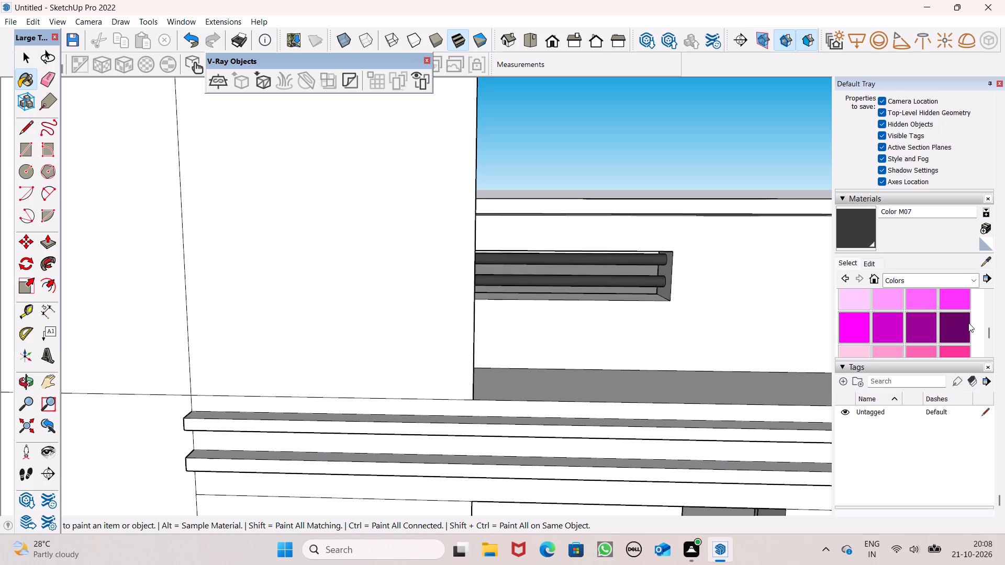
scroll(955, 321, down, 2)
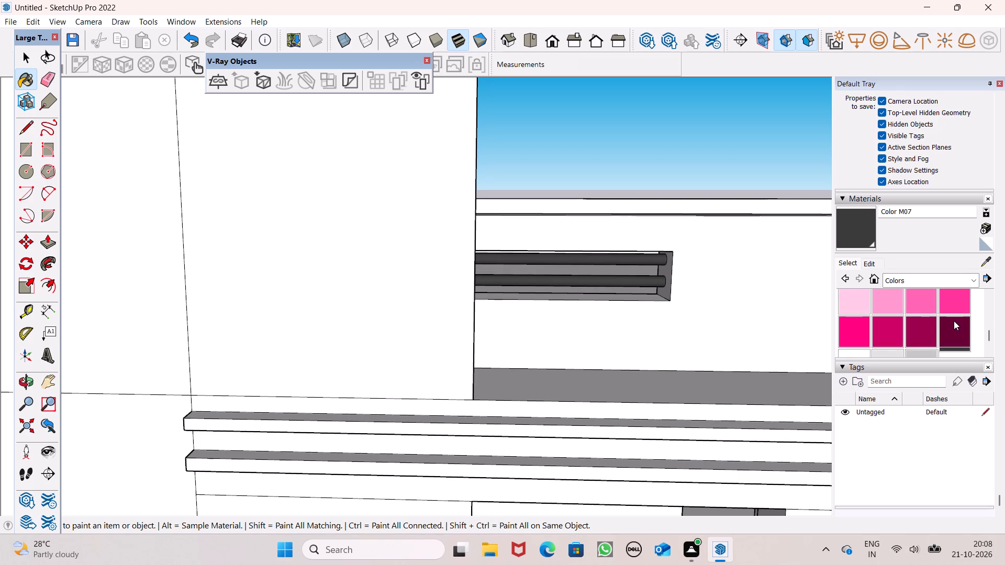
scroll(954, 321, down, 1)
scroll(954, 321, up, 6)
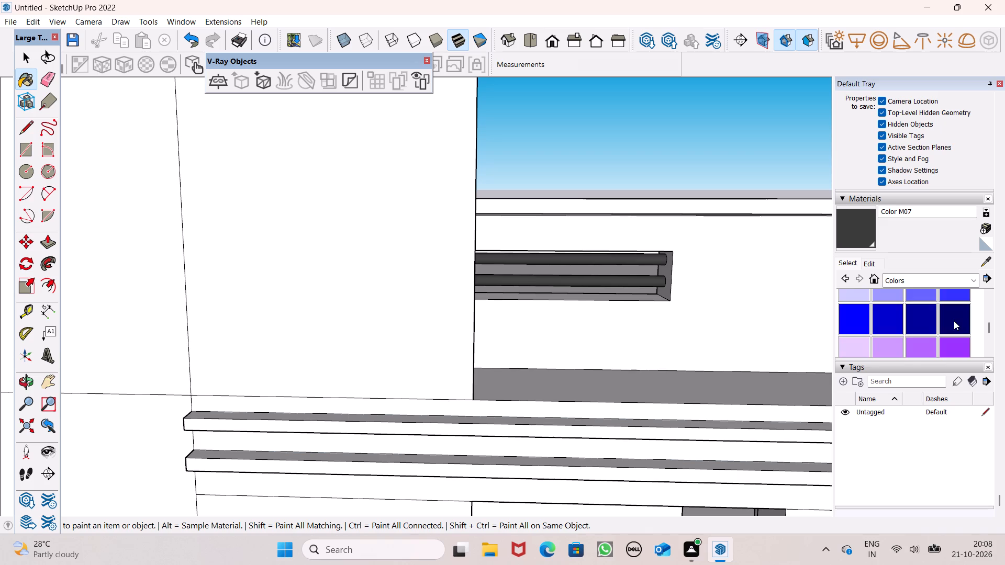
scroll(954, 321, up, 5)
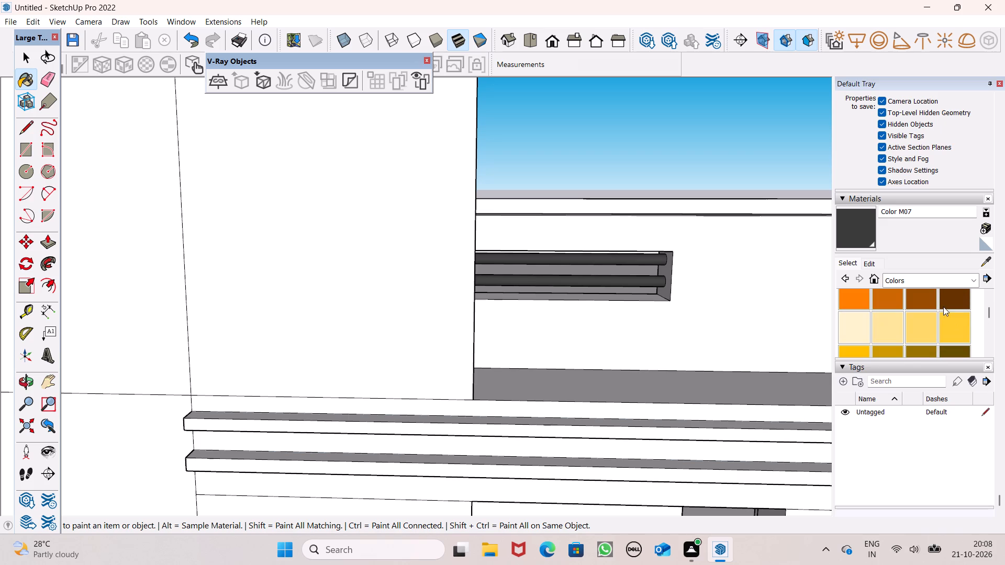
click(944, 303)
scroll(707, 274, up, 3)
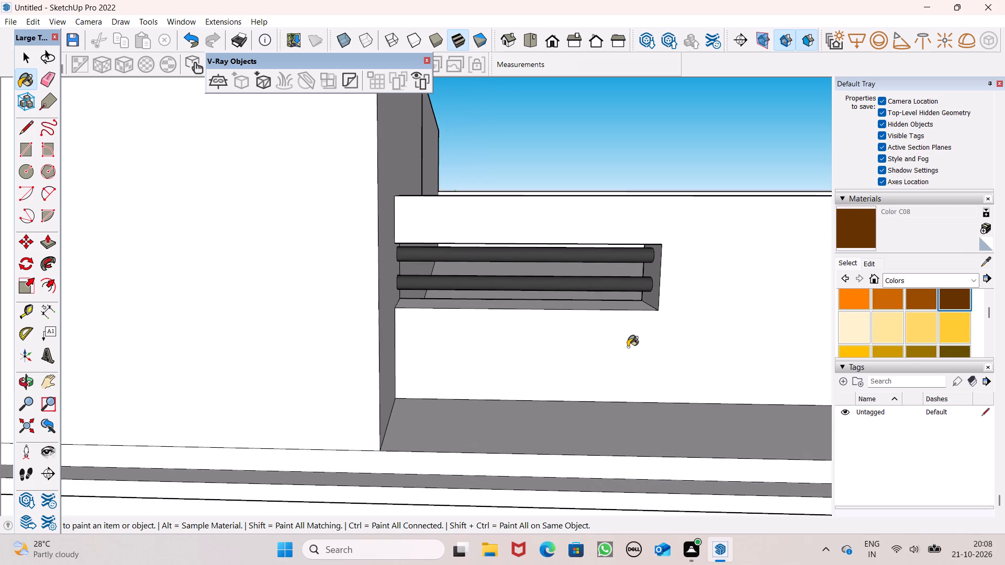
click(568, 257)
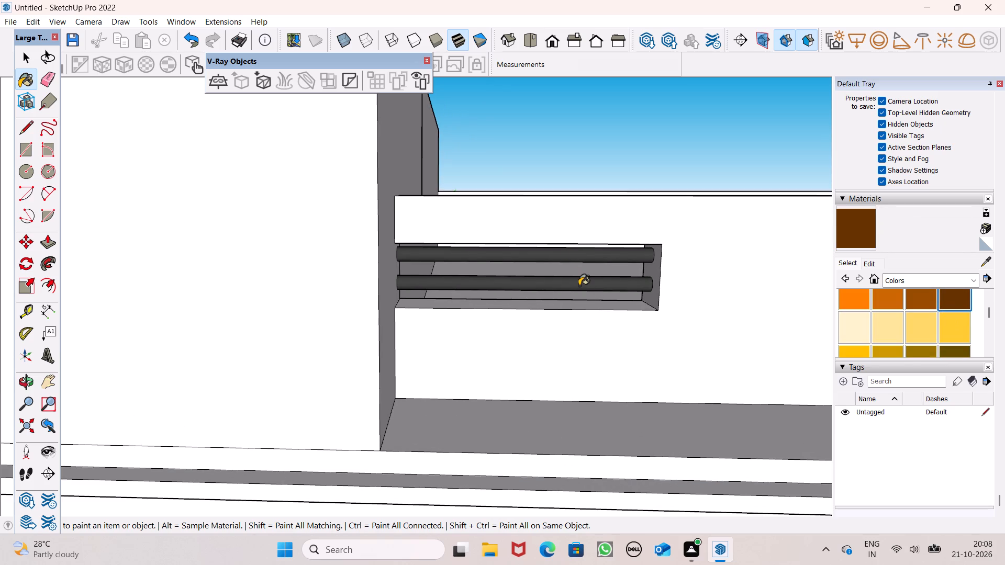
click(579, 286)
Paint the two front rails of the parapet's corner slot with the brown Color C08.
scroll(321, 262, down, 6)
scroll(132, 300, down, 4)
scroll(280, 280, down, 5)
scroll(896, 219, up, 4)
scroll(742, 245, up, 12)
middle_click(696, 299)
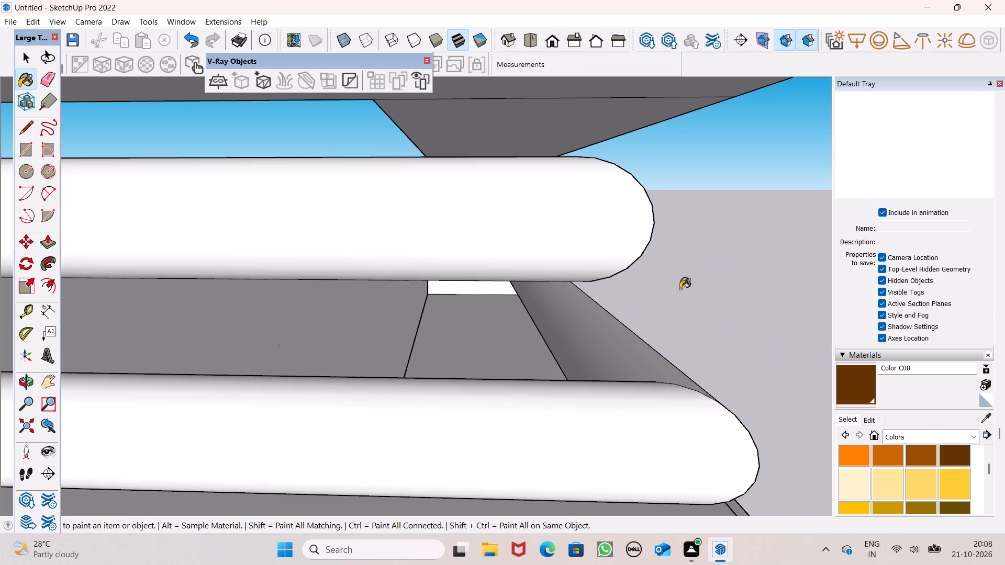
click(605, 246)
click(651, 431)
Paint the two rails on the side face of the parapet's corner slot with the brown Color C08.
scroll(683, 312, down, 7)
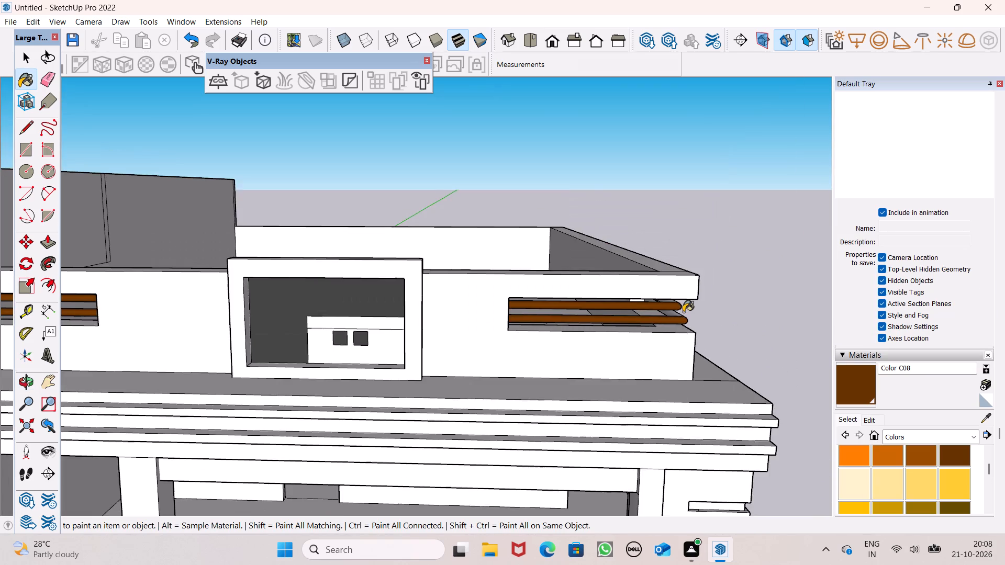
middle_drag(688, 330, 450, 331)
scroll(520, 325, up, 6)
click(518, 346)
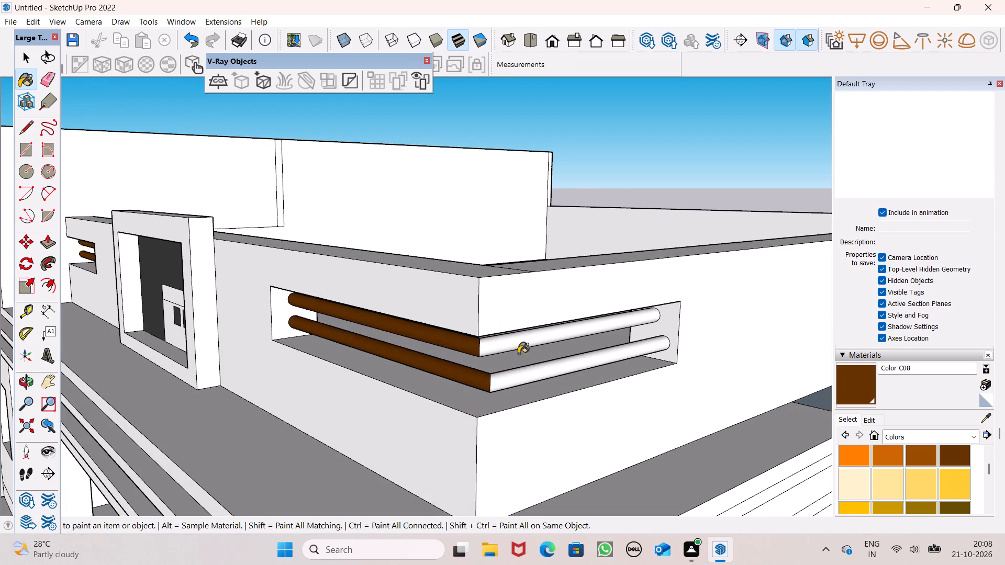
click(527, 370)
scroll(548, 330, down, 3)
middle_drag(544, 329, 870, 285)
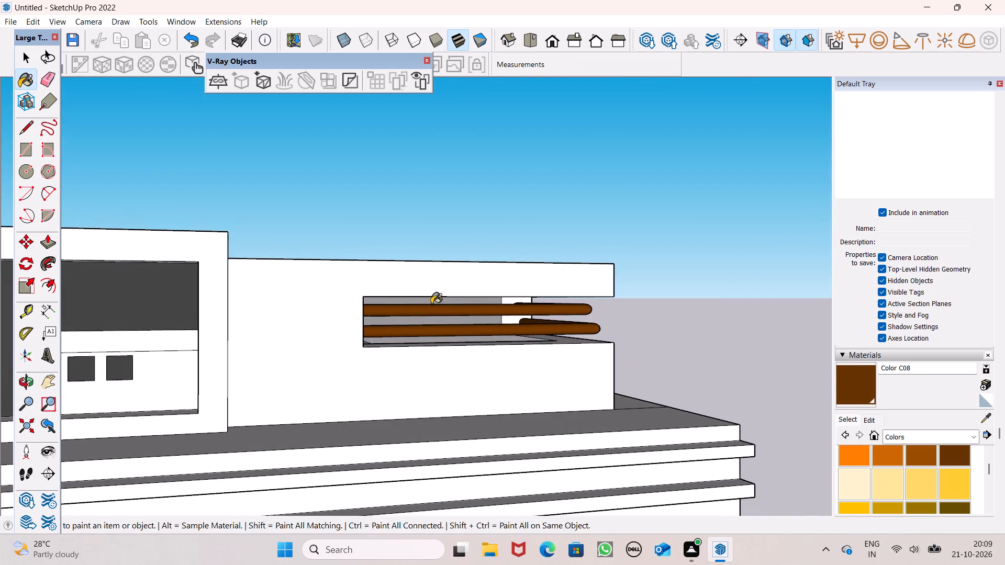
middle_drag(431, 304, 351, 341)
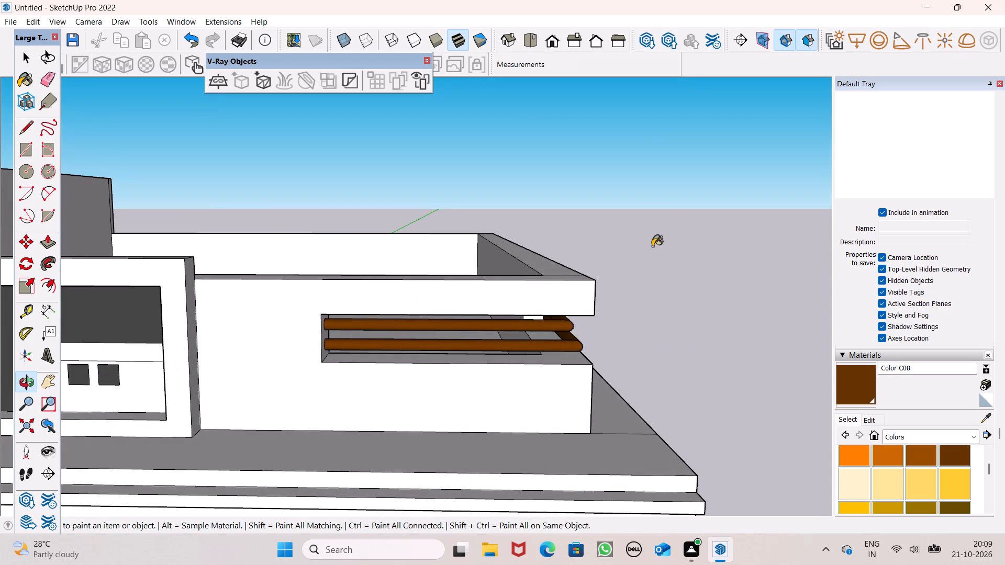
key(space)
Examine the roof terrace, parapet and facades of the house from several sides, above and below.
scroll(666, 233, down, 4)
middle_drag(682, 251, 388, 287)
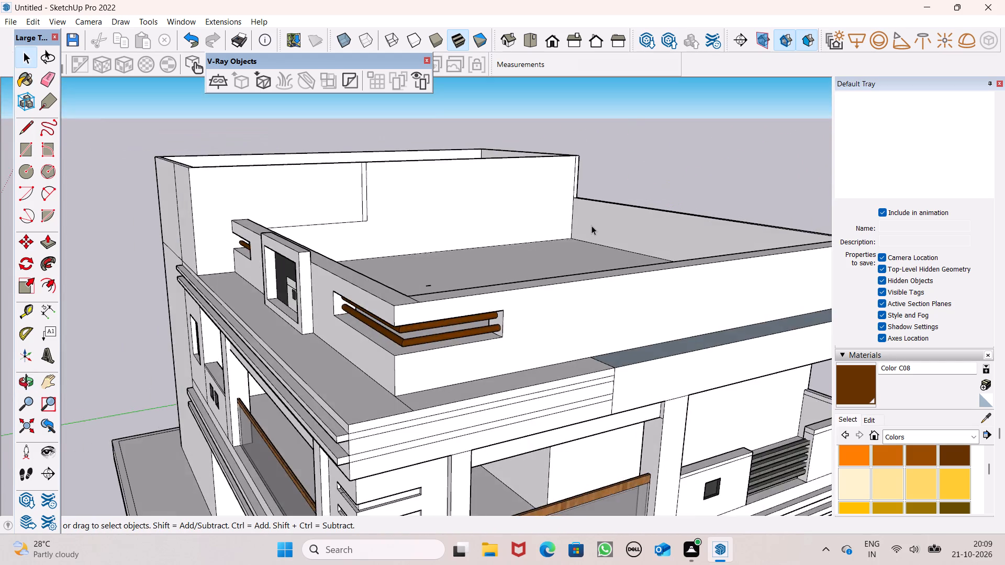
scroll(591, 225, down, 7)
middle_drag(726, 258, 502, 302)
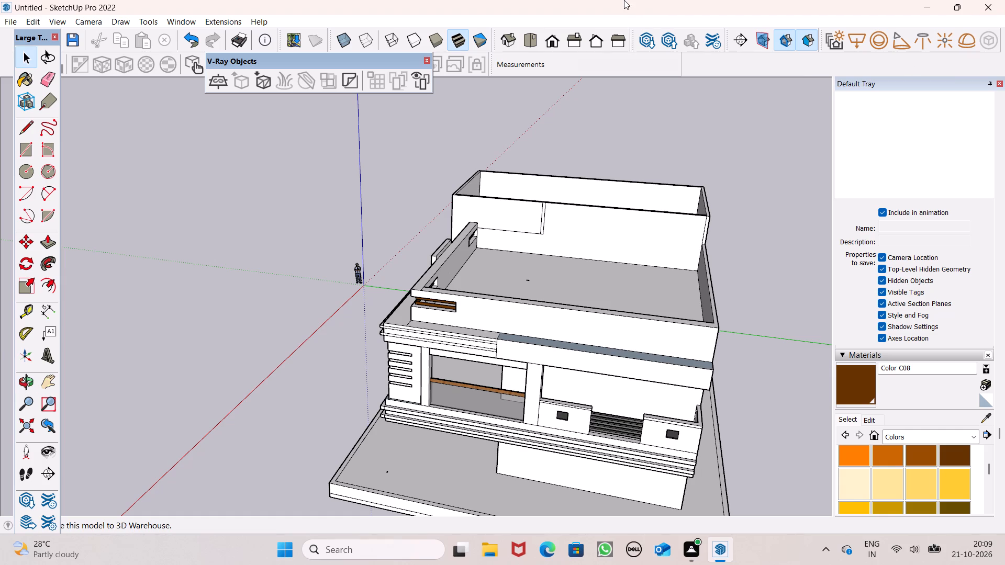
middle_drag(607, 39, 633, 56)
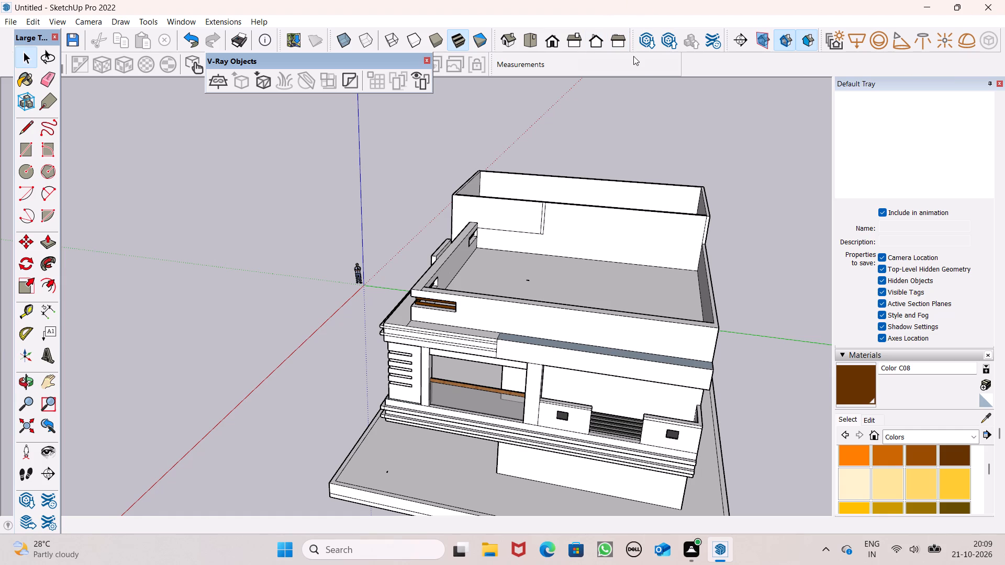
middle_drag(633, 56, 691, 65)
middle_drag(557, 414, 830, 203)
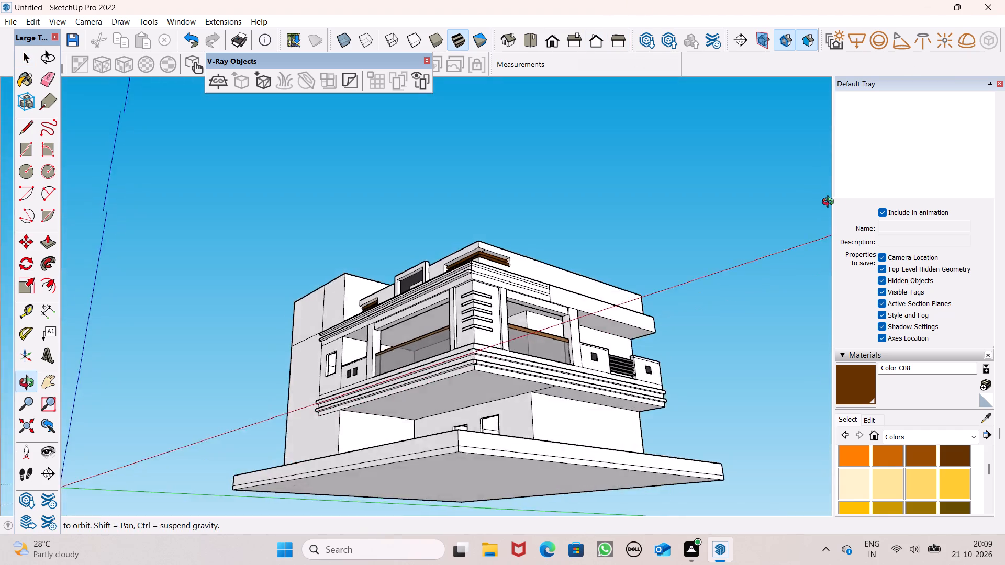
middle_drag(830, 203, 713, 564)
scroll(631, 377, up, 6)
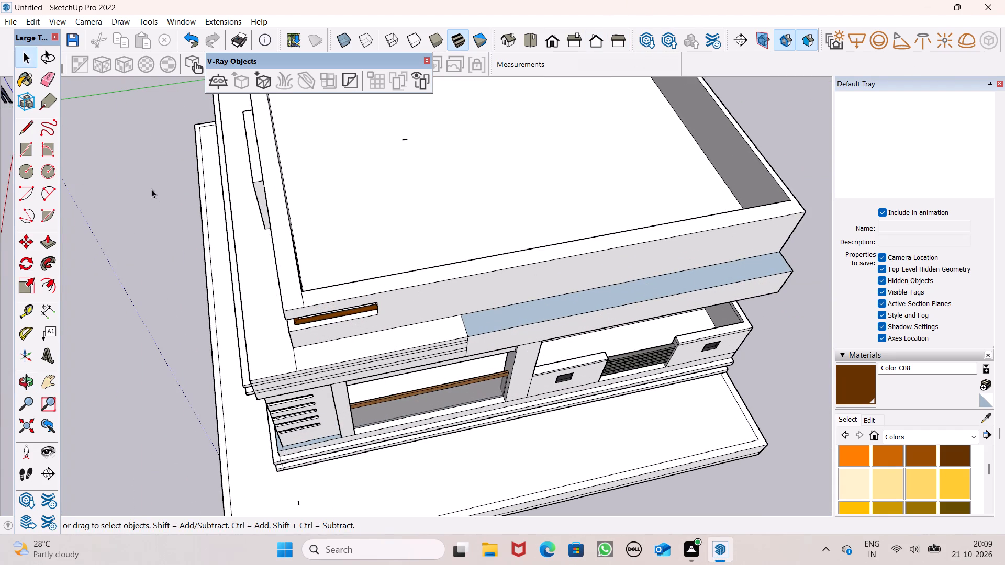
Draw a 5' vertical line up the front parapet face, just inside the end of the projecting ledge nearest the slot.
click(27, 130)
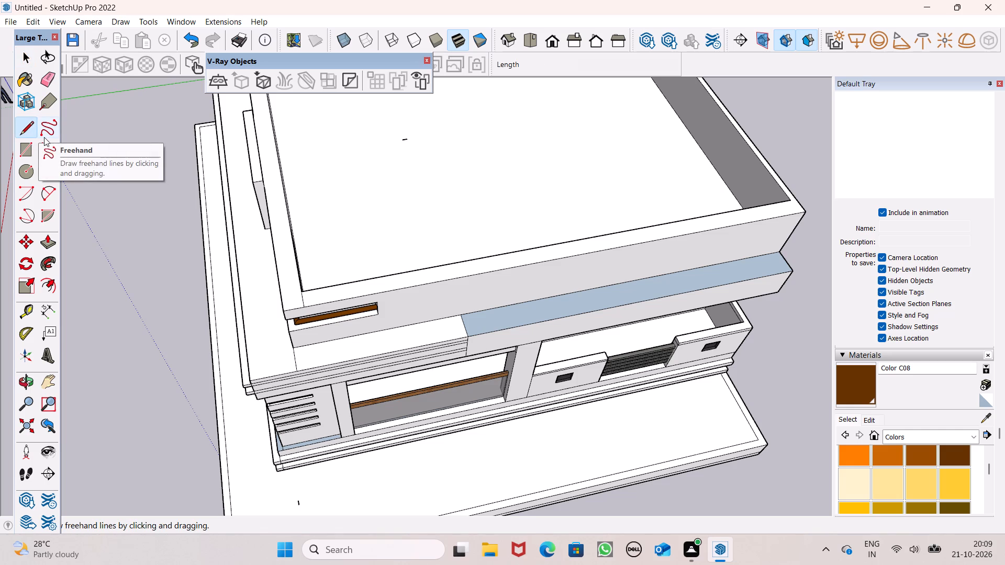
scroll(516, 122, down, 2)
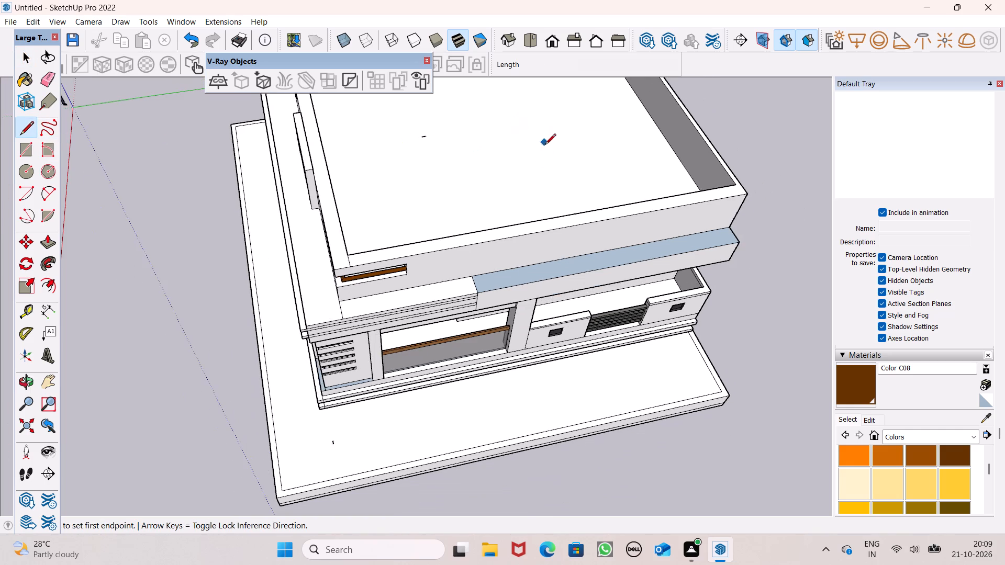
middle_drag(544, 157, 508, 161)
scroll(506, 146, down, 1)
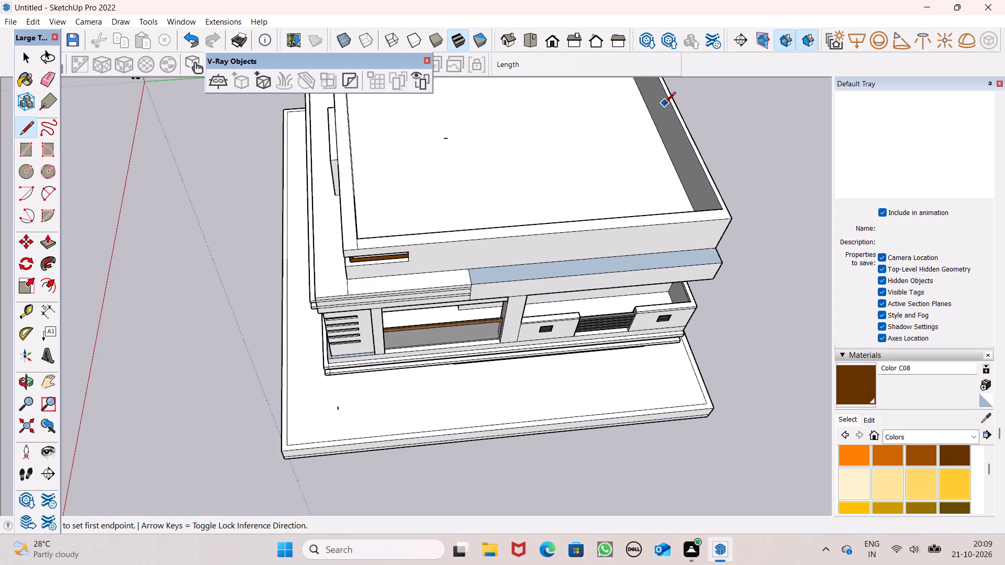
middle_drag(679, 131, 653, 139)
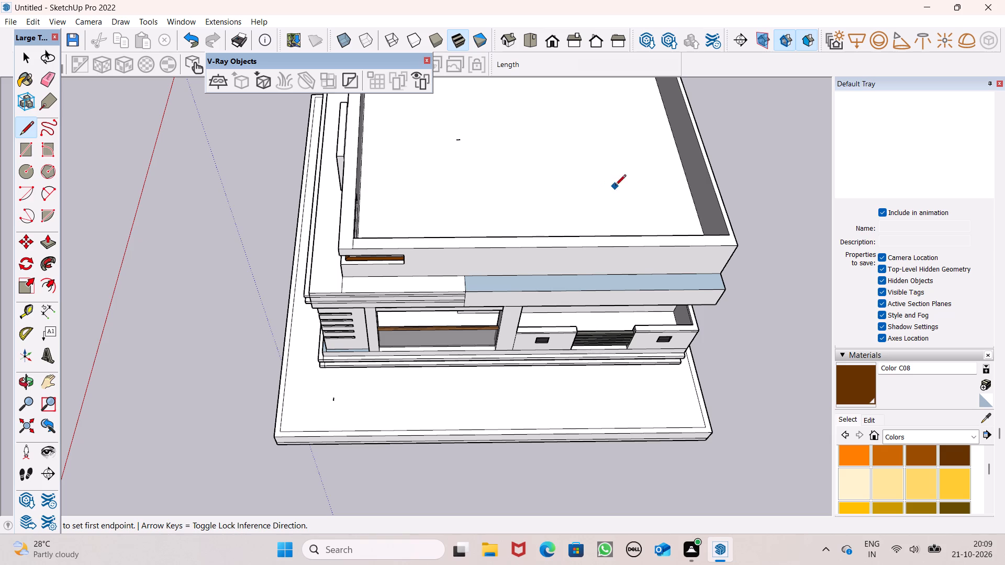
scroll(577, 301, down, 1)
middle_drag(635, 291, 624, 286)
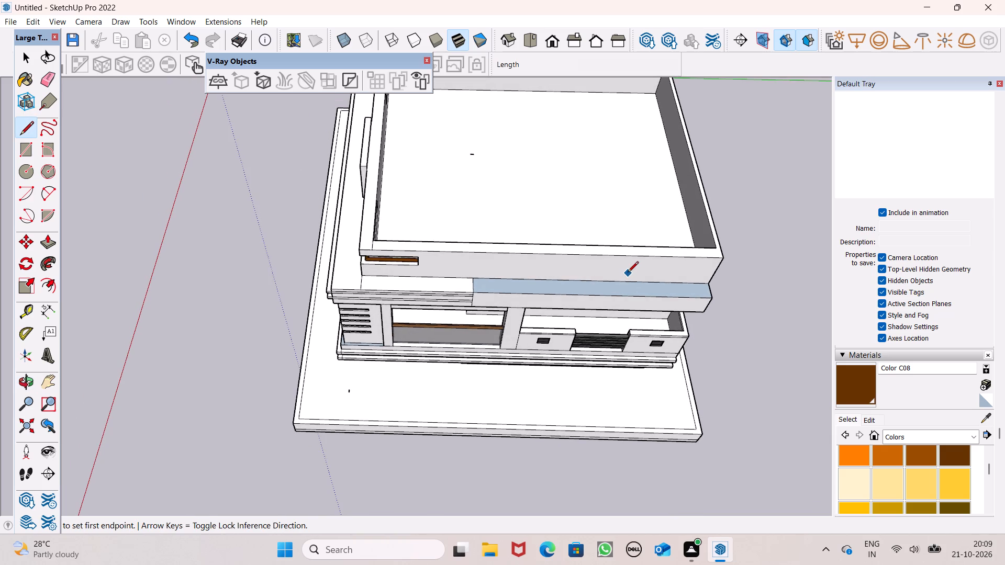
scroll(628, 209, up, 5)
scroll(573, 231, down, 2)
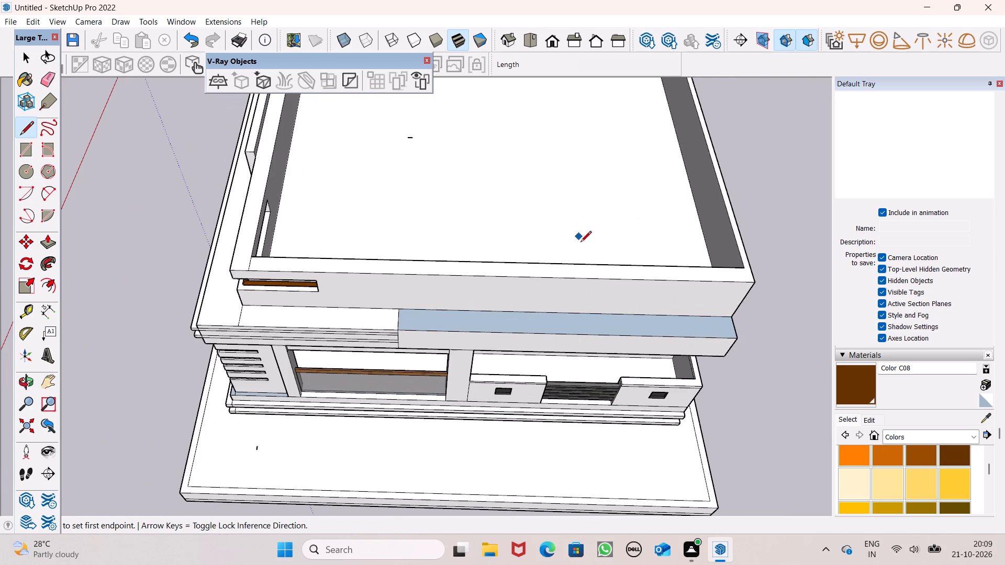
scroll(592, 229, down, 3)
middle_drag(594, 271, 592, 276)
scroll(521, 280, up, 5)
scroll(596, 236, down, 2)
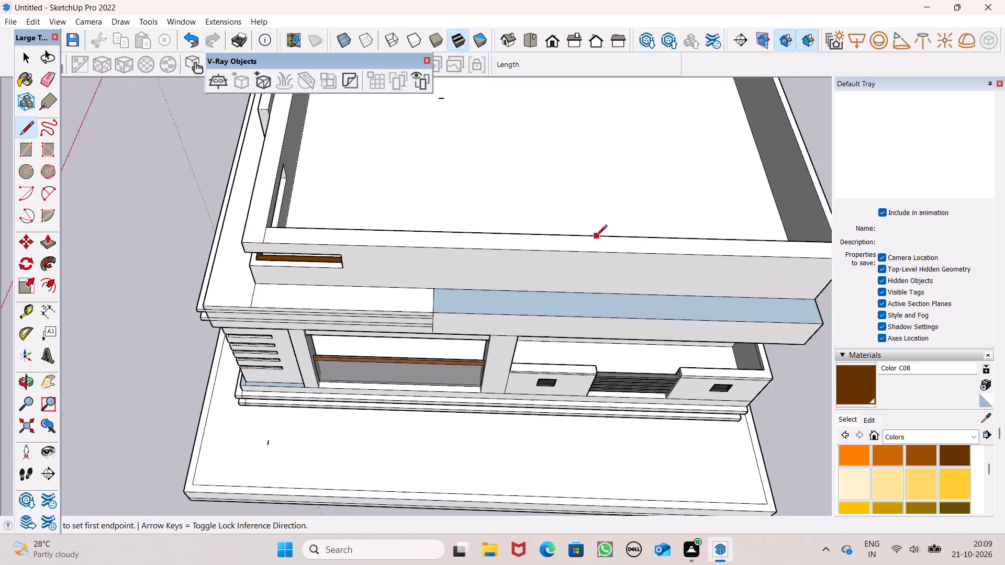
scroll(596, 236, down, 1)
middle_drag(582, 281, 560, 291)
scroll(505, 285, up, 5)
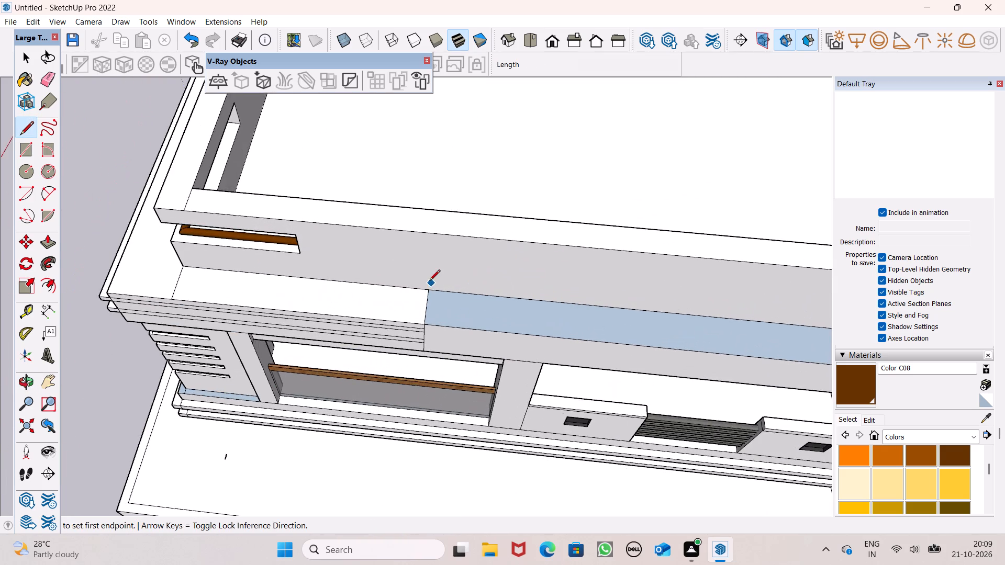
scroll(510, 253, down, 5)
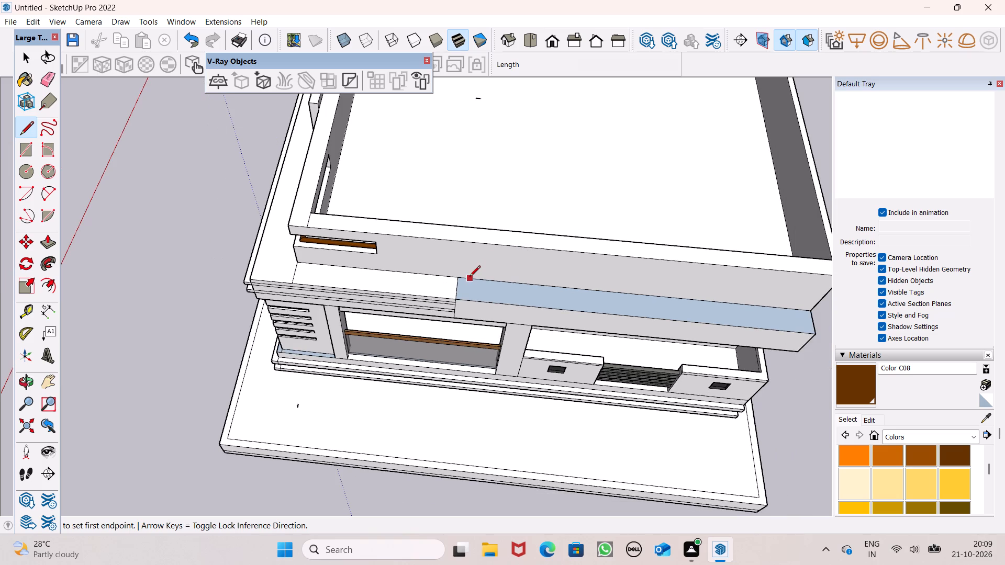
click(470, 277)
middle_drag(478, 262, 461, 201)
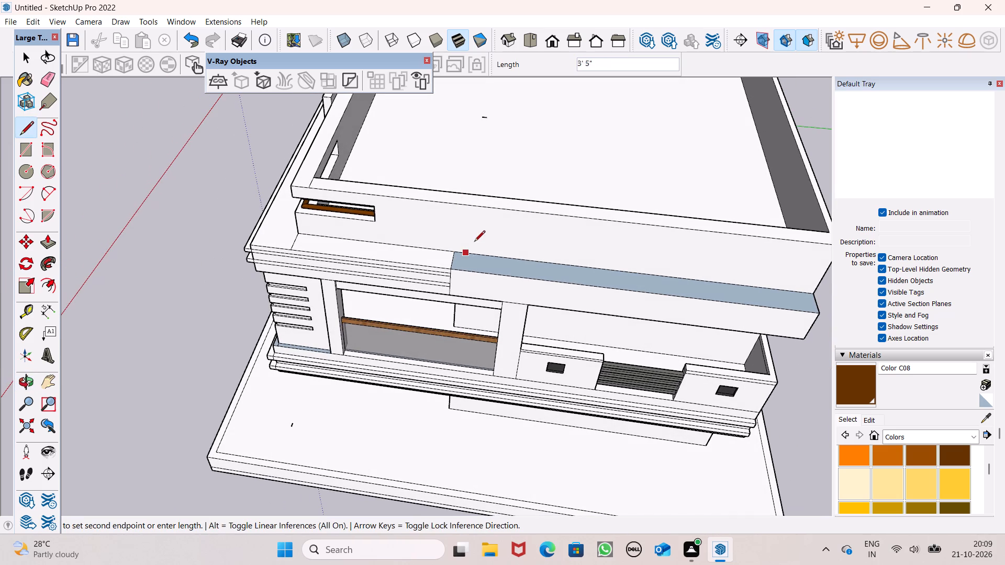
click(467, 206)
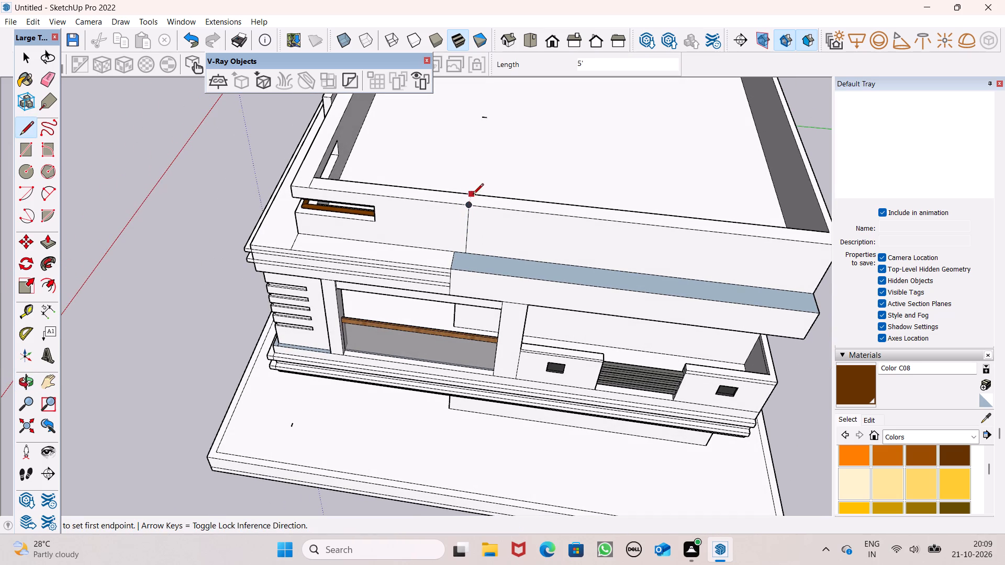
click(473, 193)
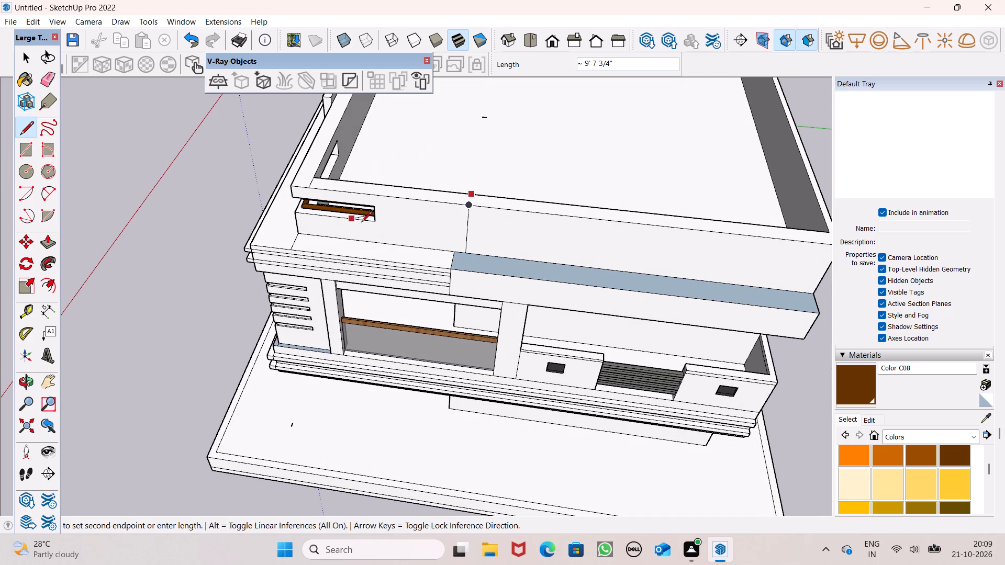
key(space)
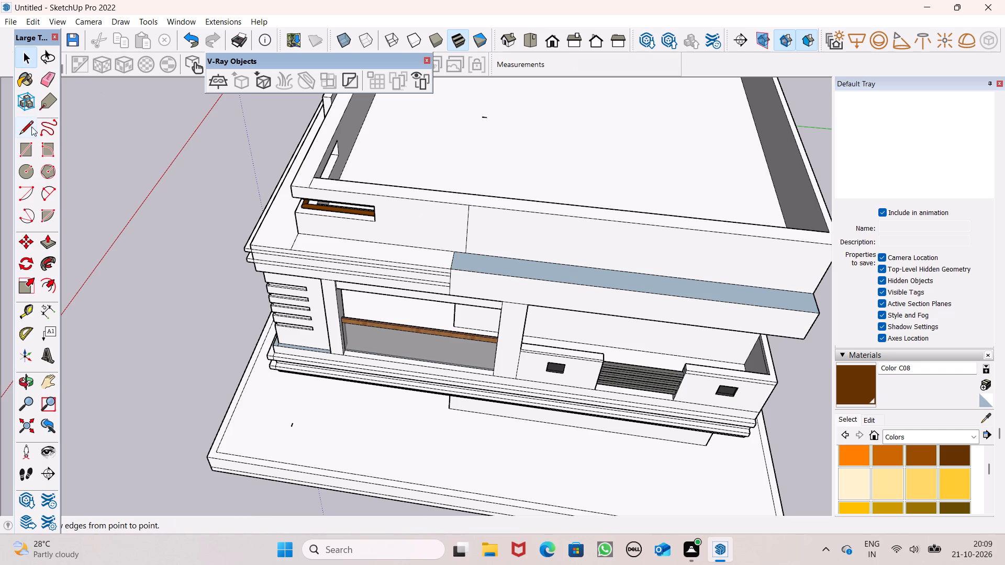
Draw a second full-height 5' vertical line farther along the front parapet face, rising from the ledge.
click(31, 127)
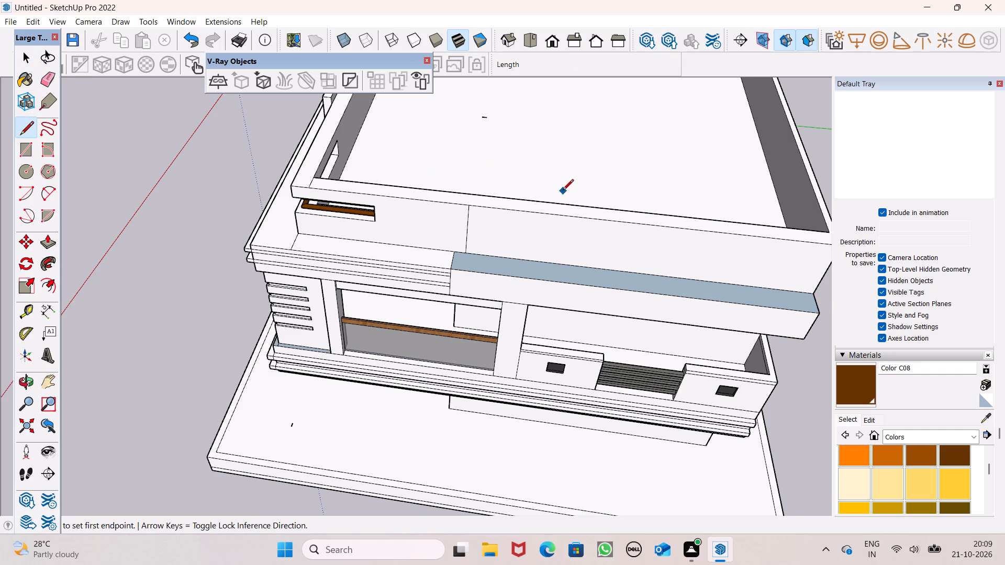
scroll(563, 191, up, 1)
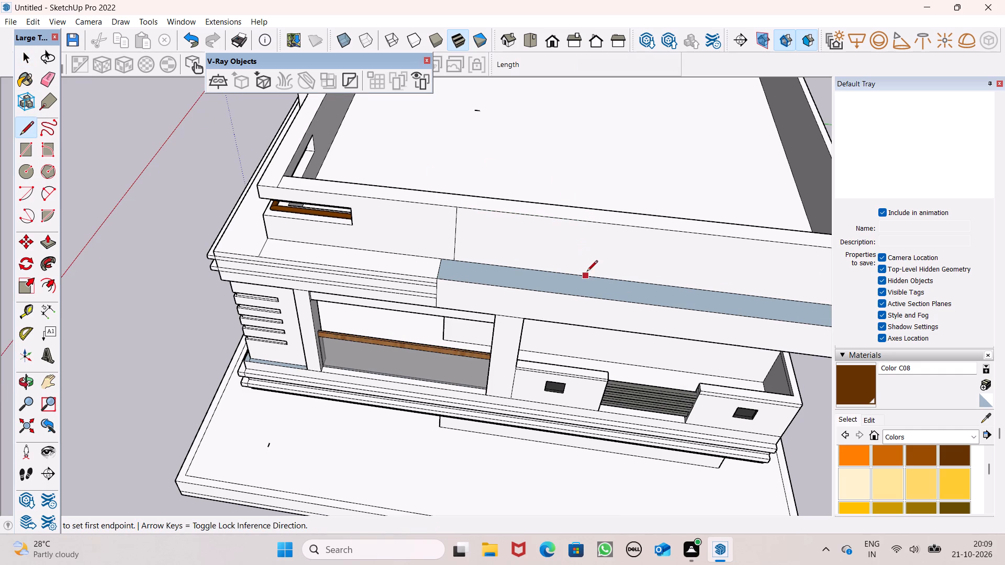
drag(596, 279, 596, 274)
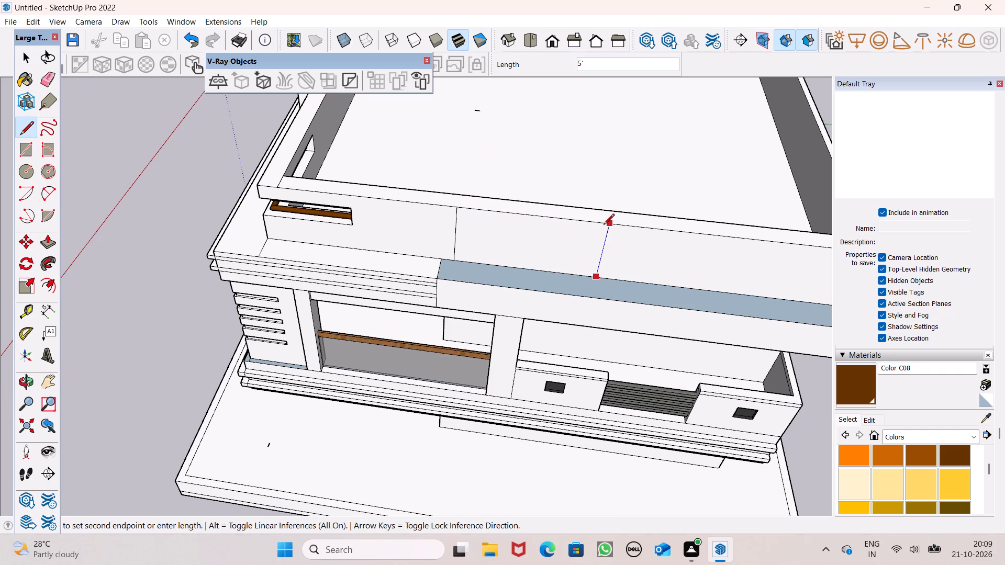
click(604, 225)
middle_drag(564, 278, 568, 243)
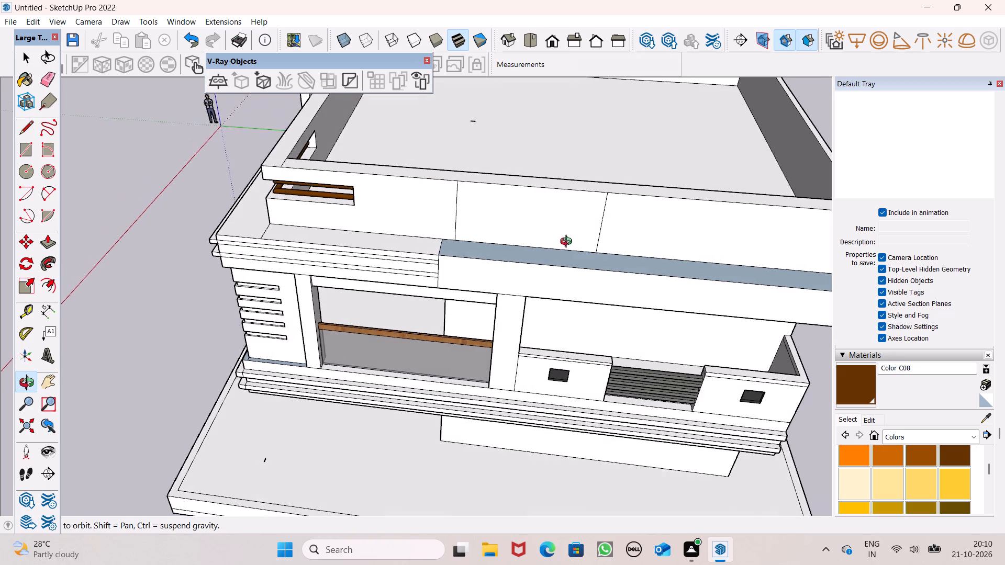
middle_drag(568, 243, 568, 241)
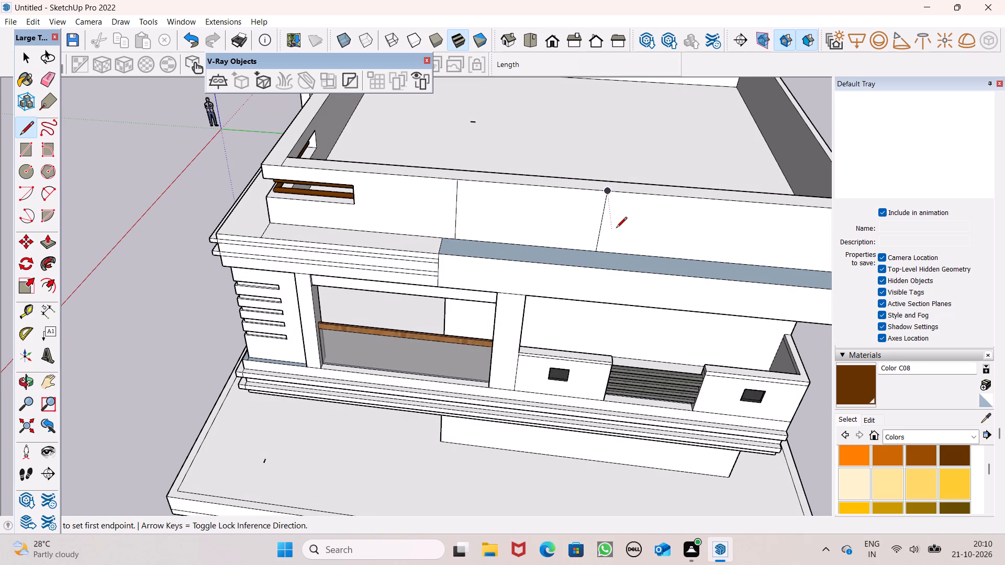
Outline an inner opening between the two vertical lines, about 8' wide and 4' 1" high, standing on the ledge.
scroll(638, 222, up, 6)
scroll(578, 212, down, 1)
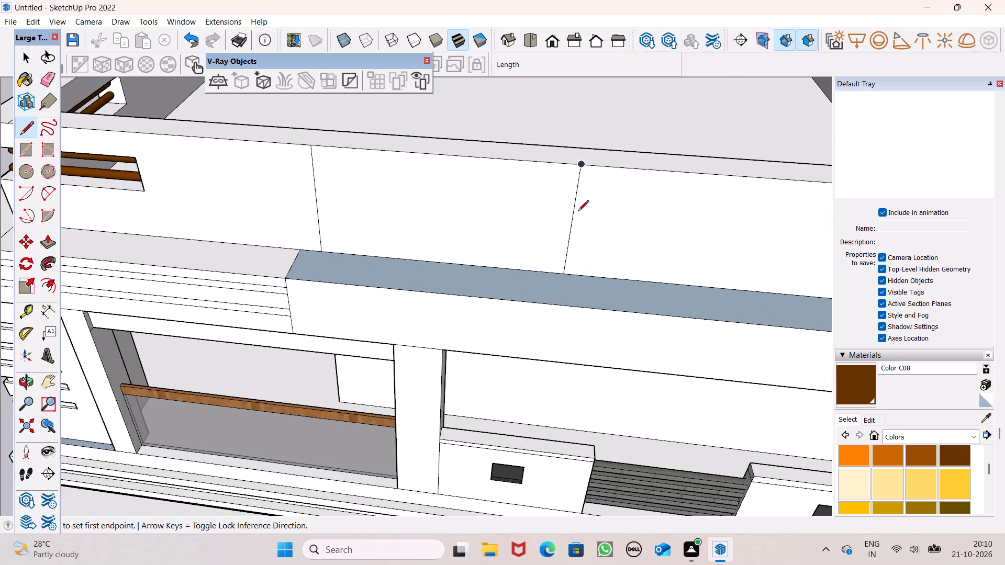
scroll(578, 212, down, 1)
scroll(568, 225, up, 1)
middle_drag(568, 225, 568, 215)
scroll(518, 190, down, 3)
scroll(349, 149, up, 3)
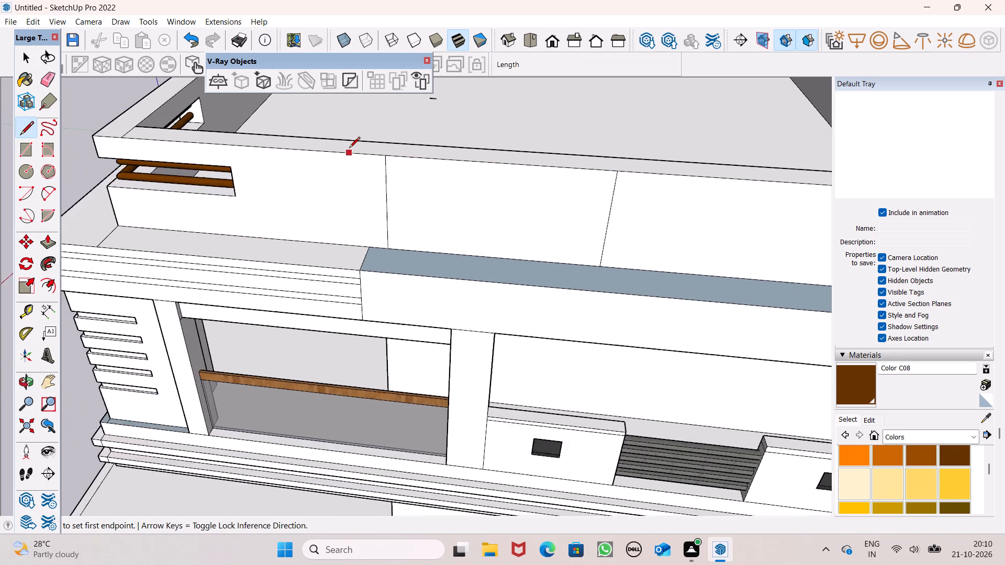
scroll(349, 149, up, 2)
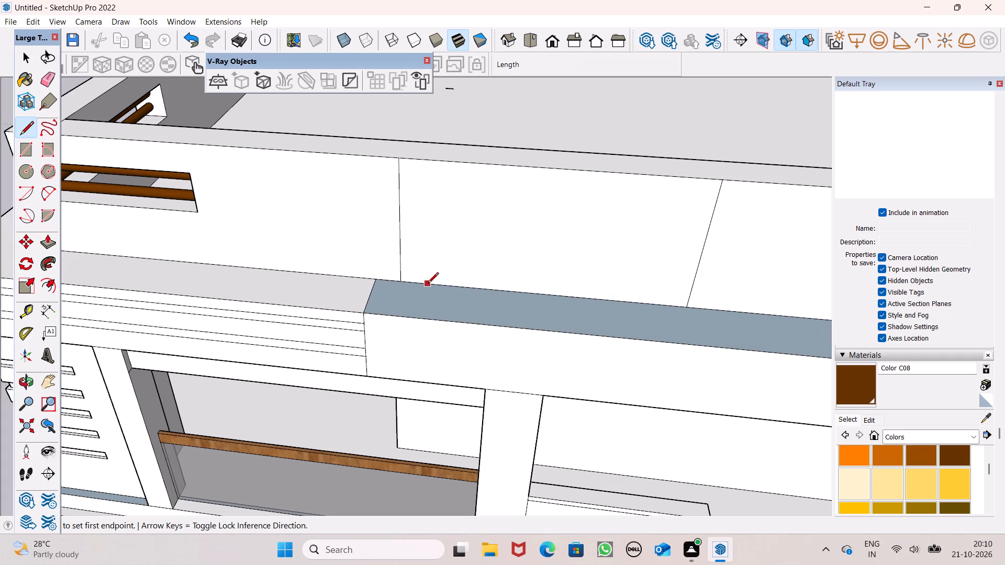
click(427, 283)
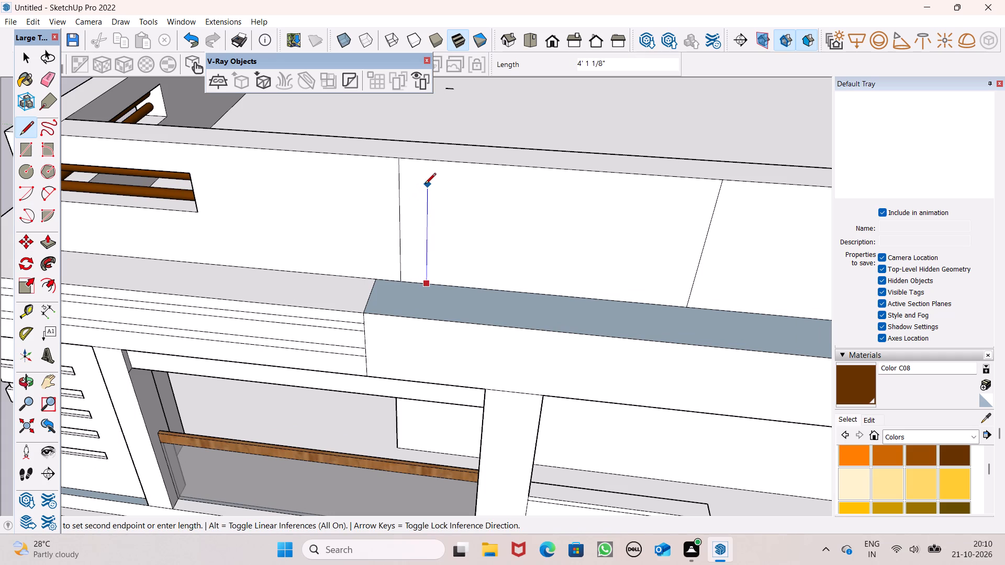
click(425, 185)
scroll(442, 186, down, 1)
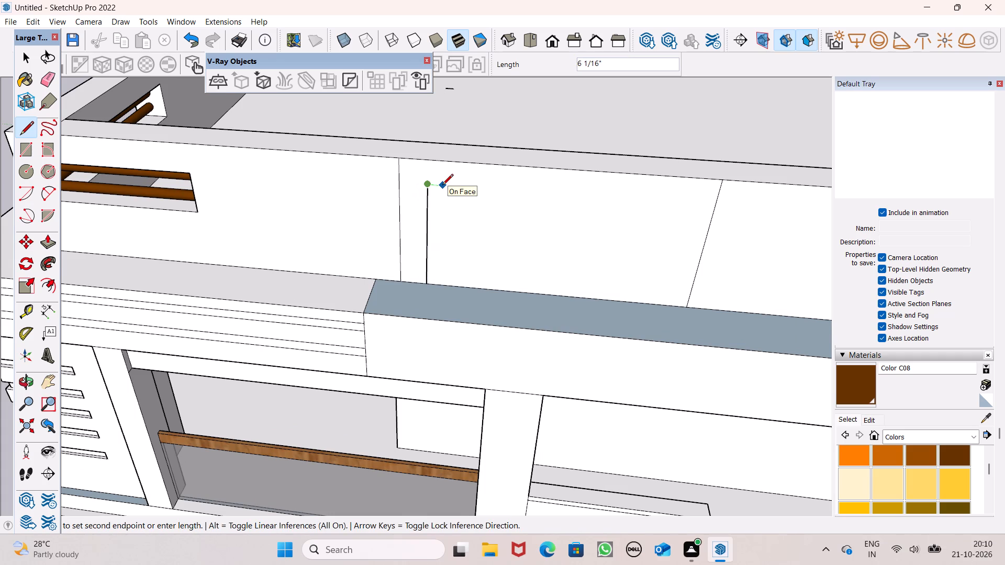
scroll(442, 186, down, 3)
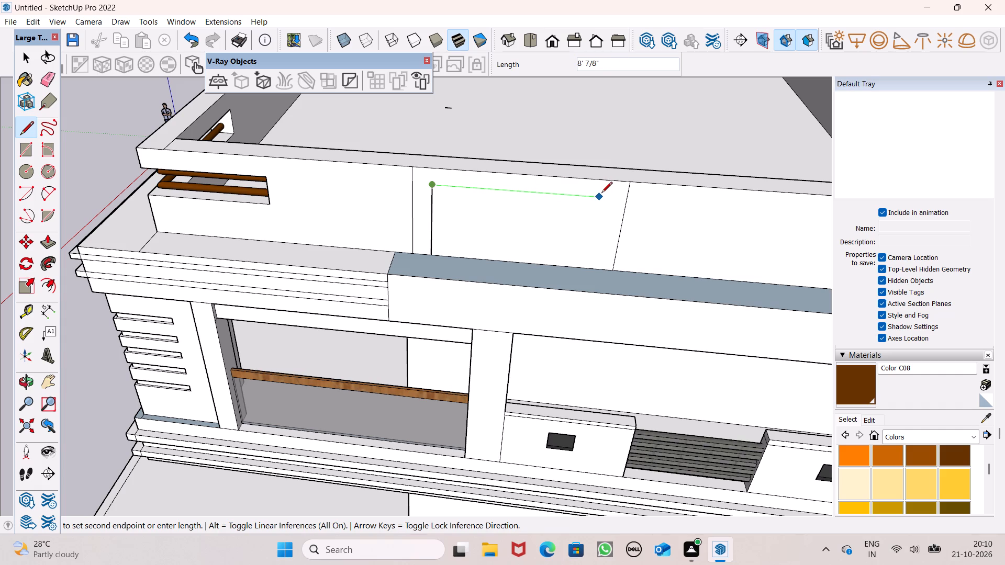
click(602, 194)
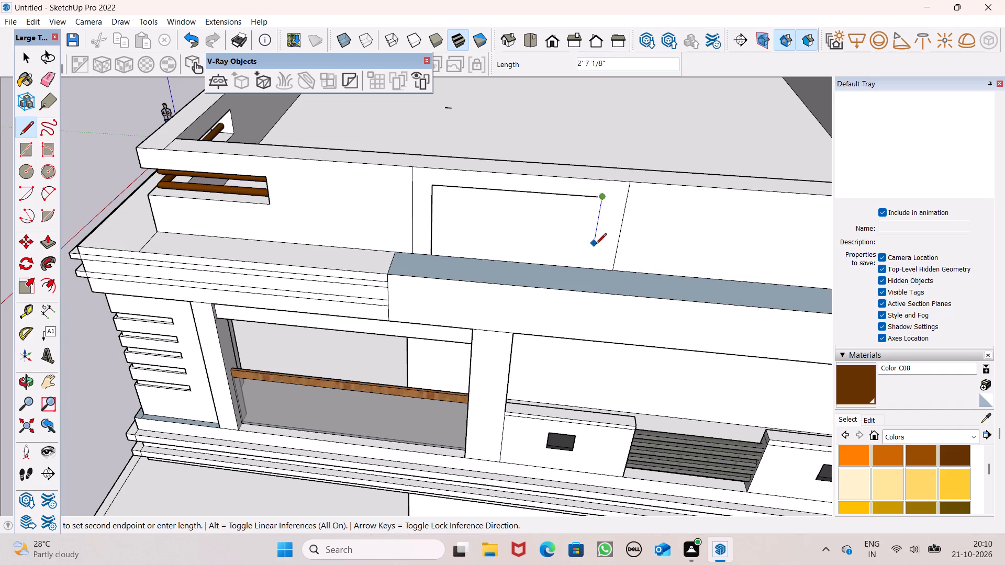
click(591, 264)
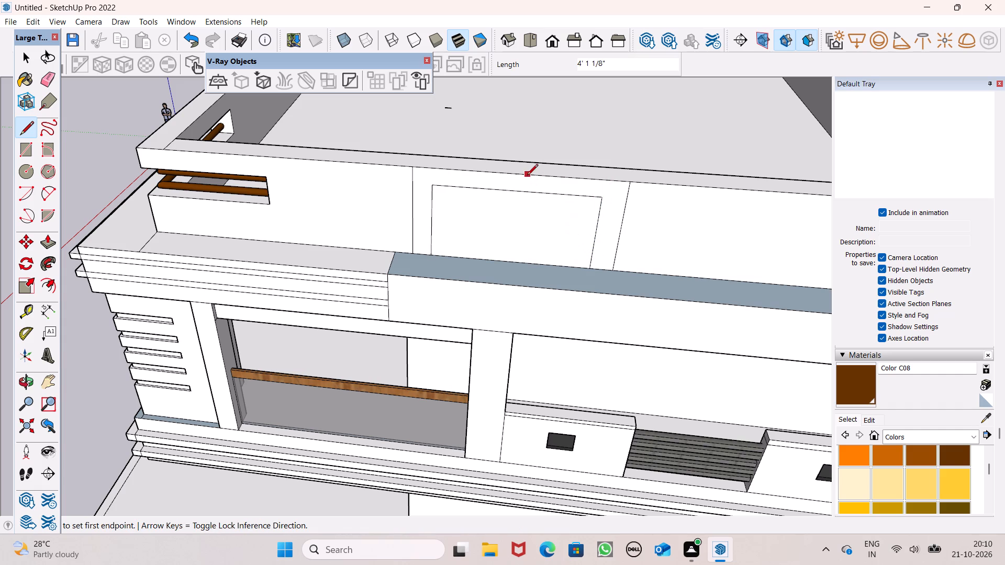
key(space)
scroll(574, 161, down, 1)
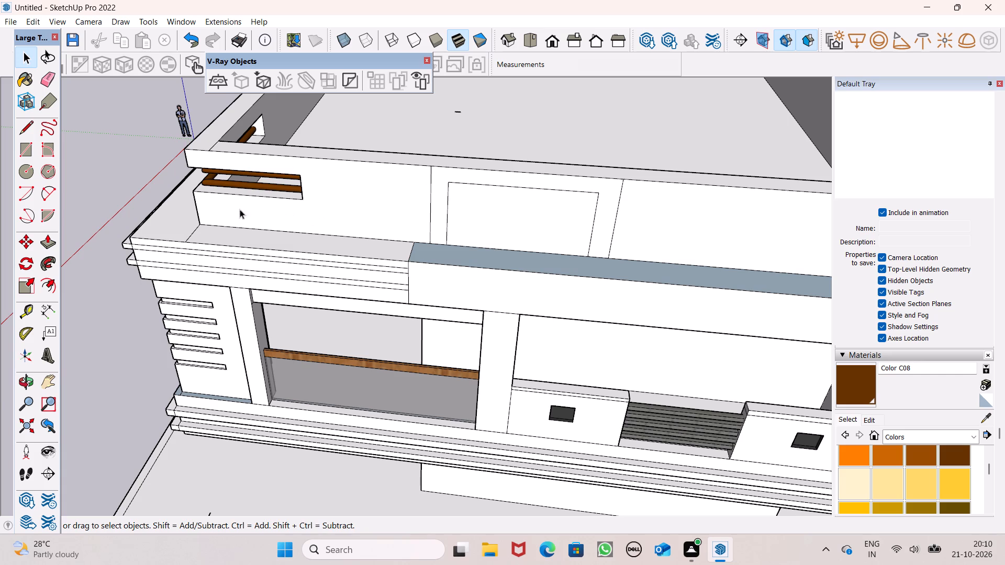
Push/Pull the U-shaped frame face around the inner outline outward from the front parapet by about 9 1/4".
click(44, 246)
scroll(417, 172, down, 2)
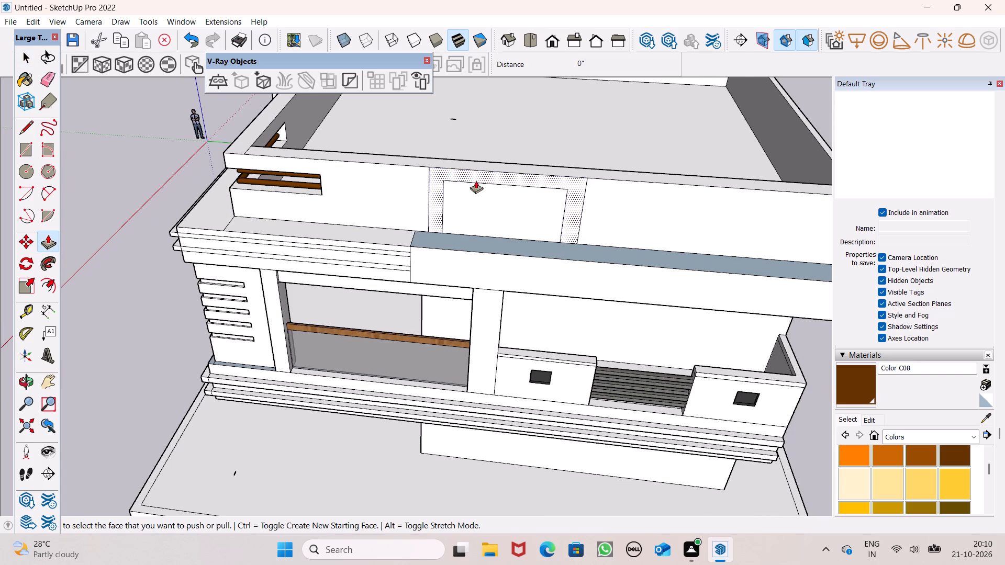
middle_drag(488, 188, 551, 212)
scroll(479, 207, up, 1)
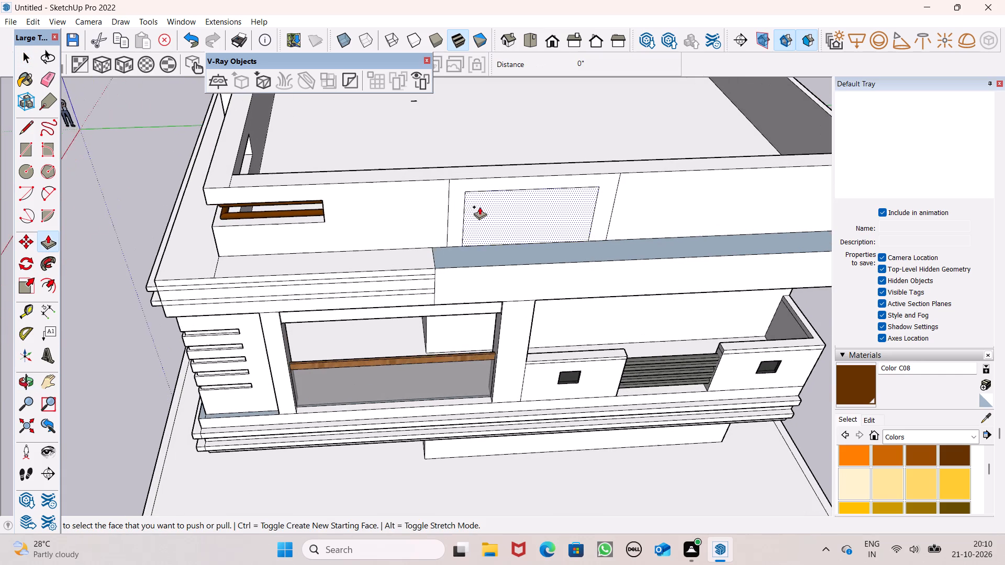
scroll(479, 207, up, 2)
drag(454, 208, 454, 216)
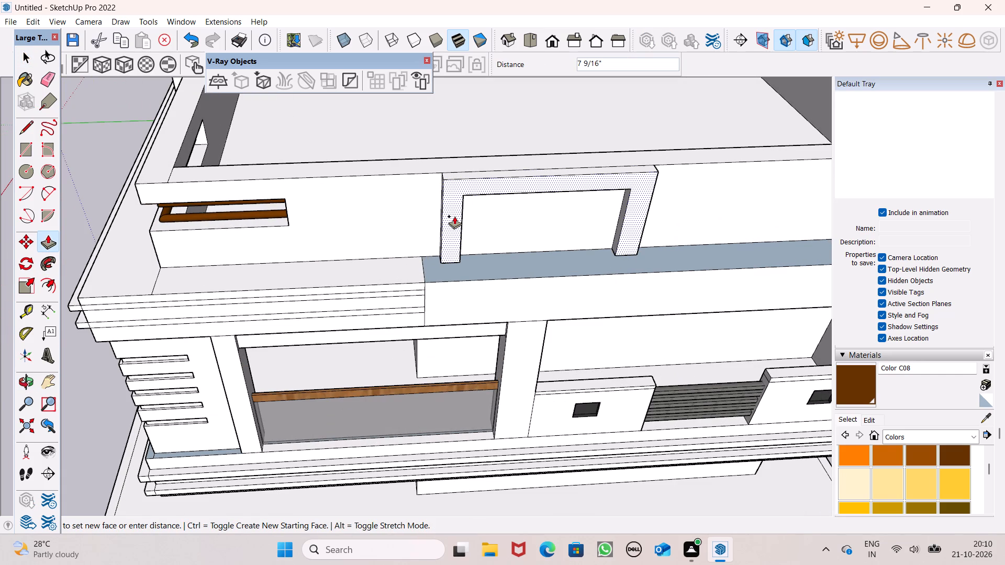
drag(454, 216, 455, 217)
middle_drag(521, 228, 459, 269)
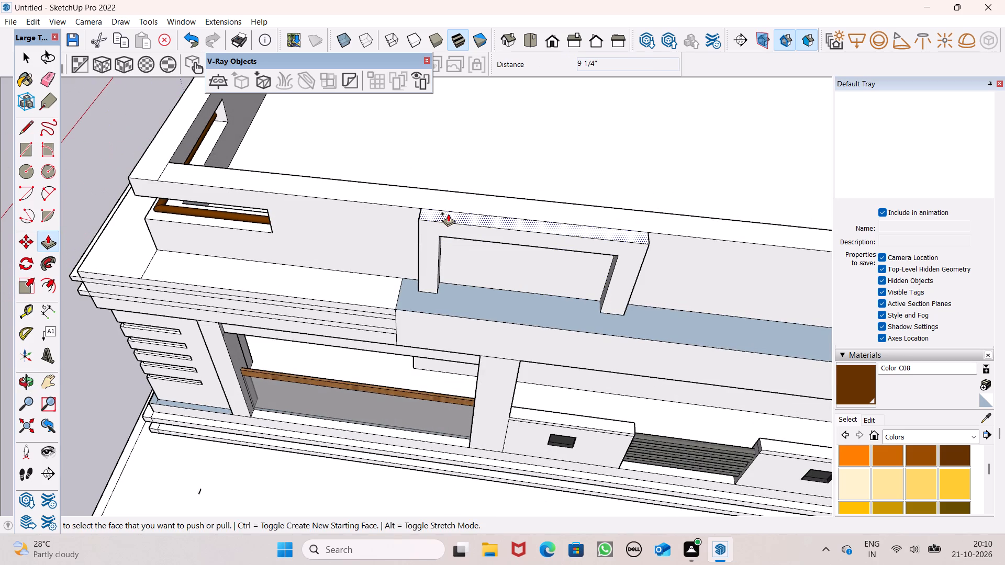
Pull the top face of the parapet frame up by about 11 7/16", above the parapet.
drag(450, 218, 448, 202)
Push the underside of the frame's top bar up by about 10 7/8" to heighten the opening.
middle_drag(479, 227, 469, 156)
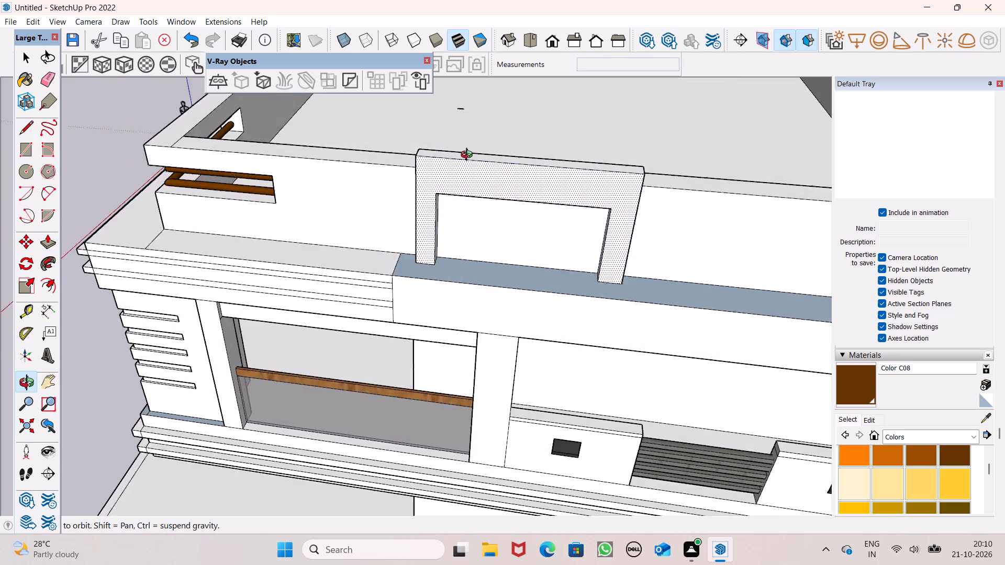
middle_drag(469, 156, 461, 129)
scroll(457, 179, down, 4)
middle_drag(465, 174, 468, 77)
scroll(468, 77, up, 1)
scroll(463, 132, down, 5)
scroll(445, 103, up, 5)
scroll(577, 149, up, 1)
middle_drag(577, 149, 560, 89)
scroll(560, 89, up, 5)
scroll(560, 89, down, 5)
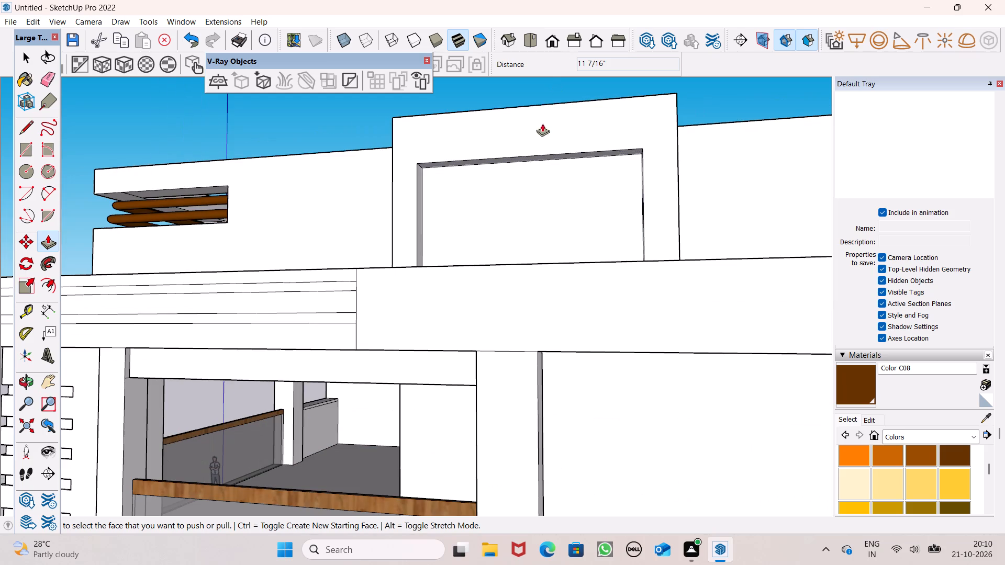
drag(498, 163, 502, 154)
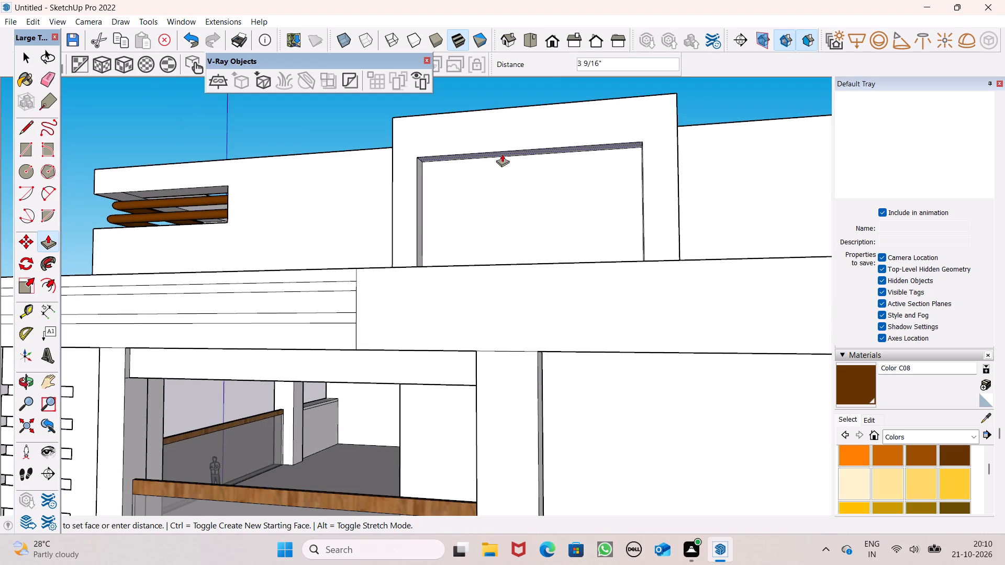
drag(502, 154, 506, 142)
scroll(481, 186, down, 4)
middle_drag(486, 201, 508, 254)
scroll(430, 198, down, 3)
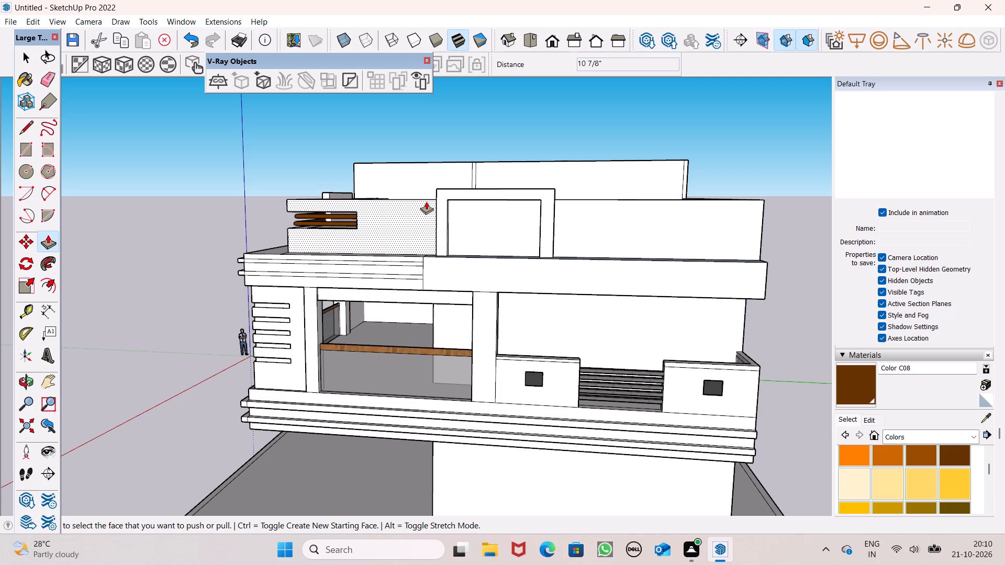
Examine the raised parapet frame and the overall house model from the front, side and above.
scroll(324, 195, down, 2)
middle_drag(346, 223, 358, 234)
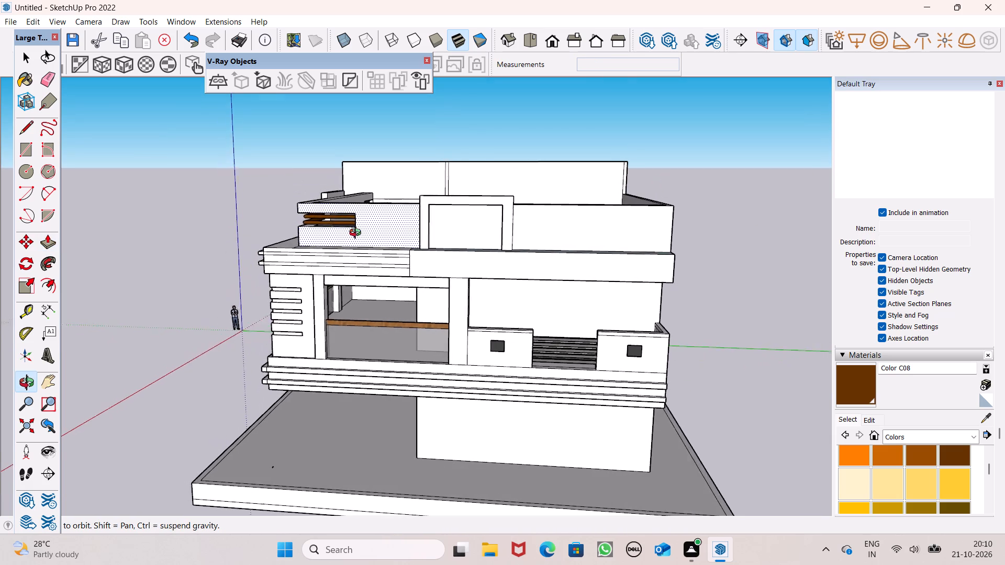
middle_drag(358, 234, 341, 230)
key(space)
scroll(453, 211, up, 1)
scroll(483, 179, down, 2)
middle_drag(497, 184, 283, 268)
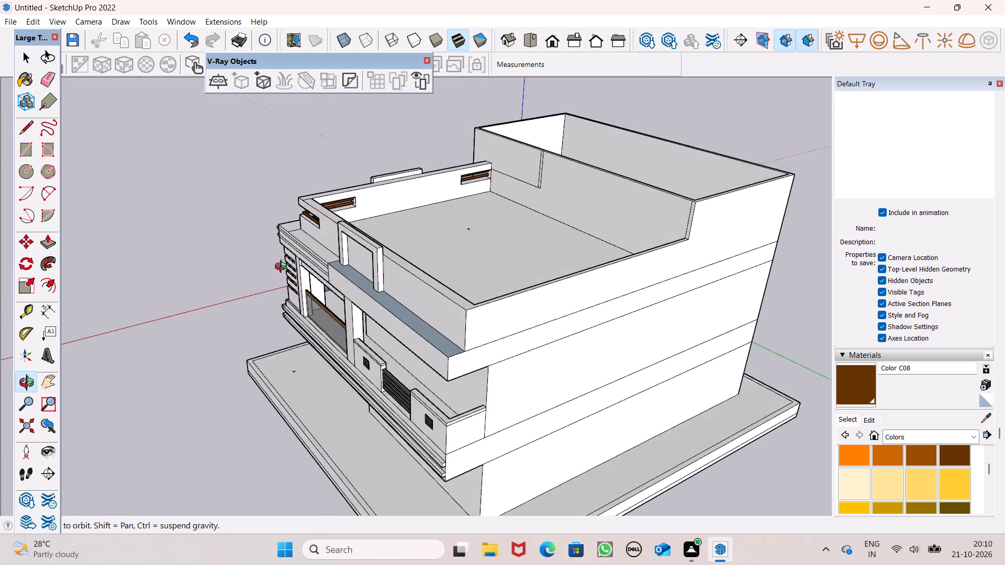
middle_drag(283, 268, 483, 211)
scroll(477, 194, down, 2)
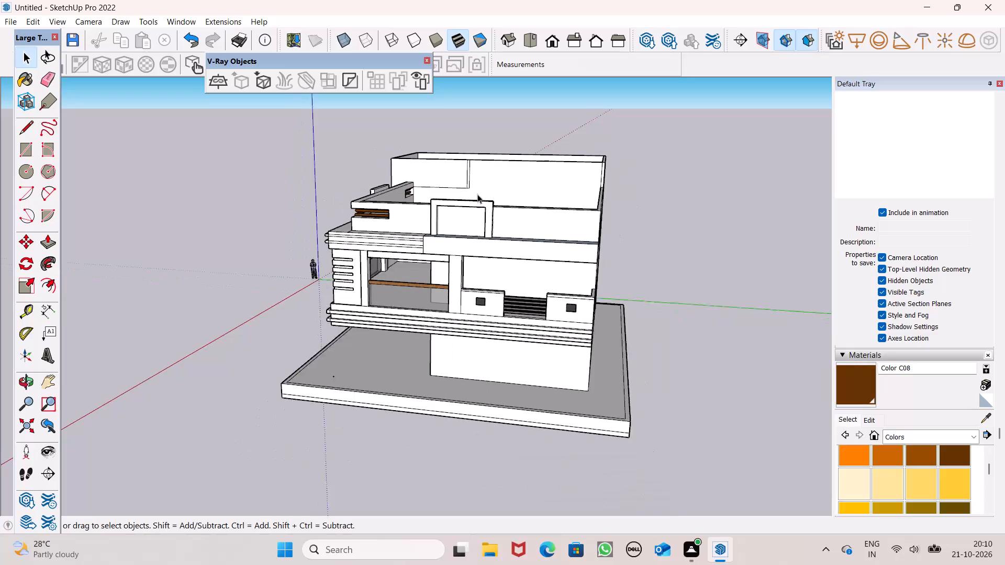
scroll(477, 194, down, 3)
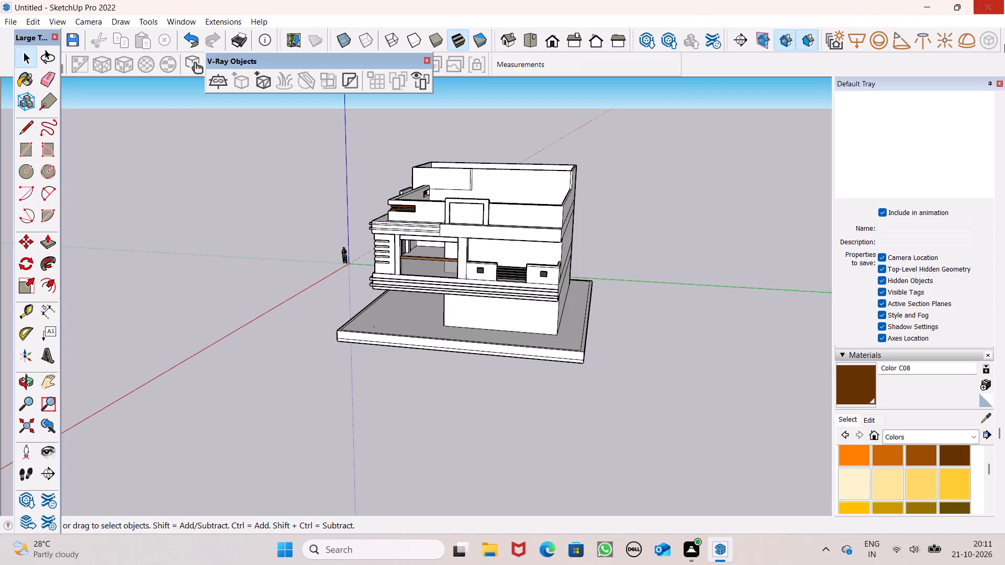
scroll(943, 61, down, 1)
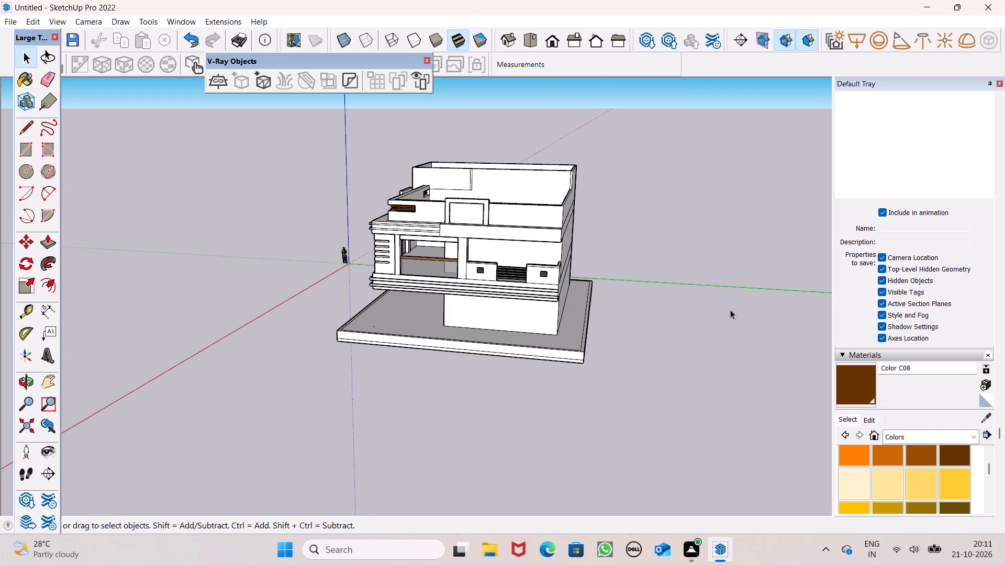
scroll(599, 74, down, 3)
middle_drag(642, 136, 311, 174)
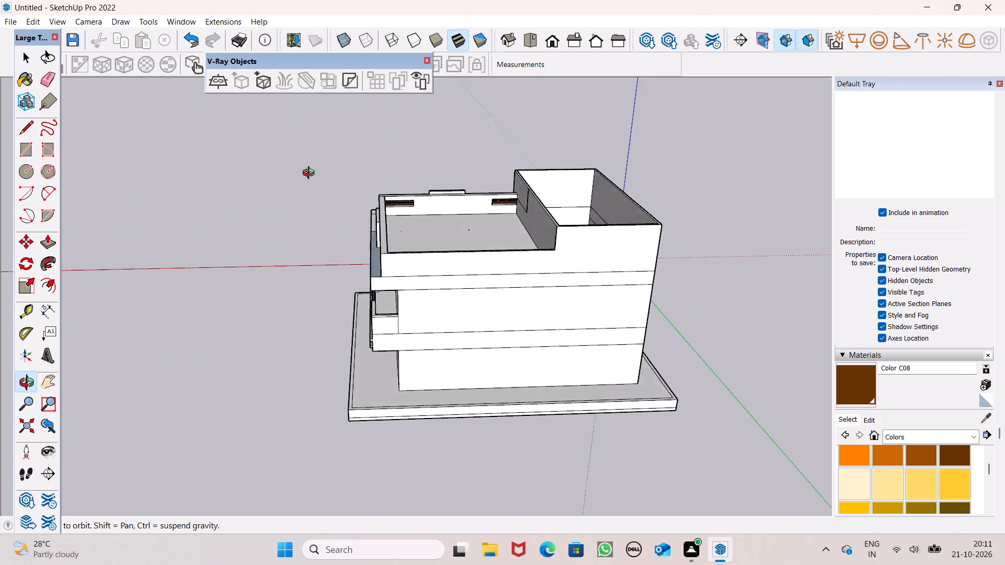
middle_drag(311, 174, 629, 178)
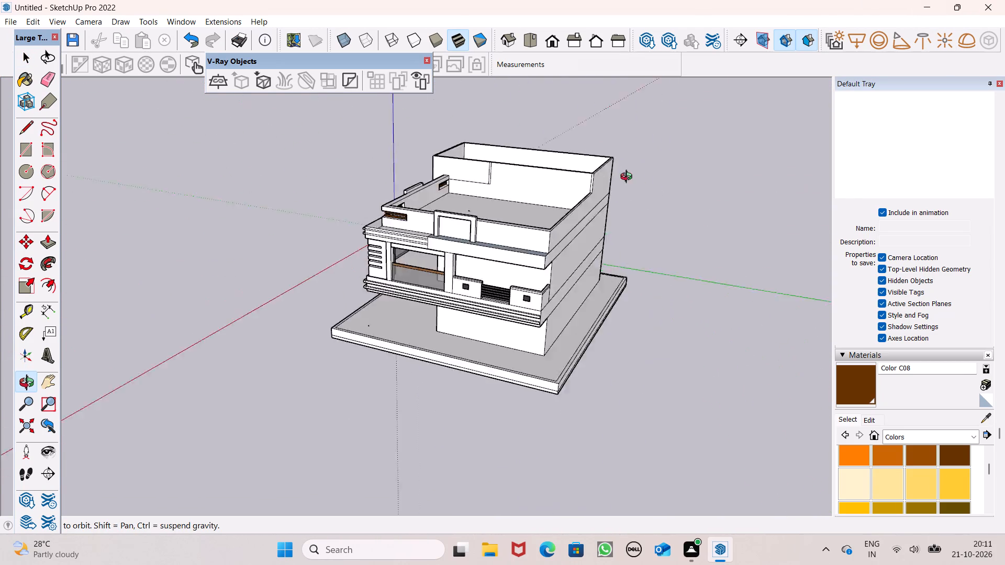
middle_drag(629, 178, 781, 137)
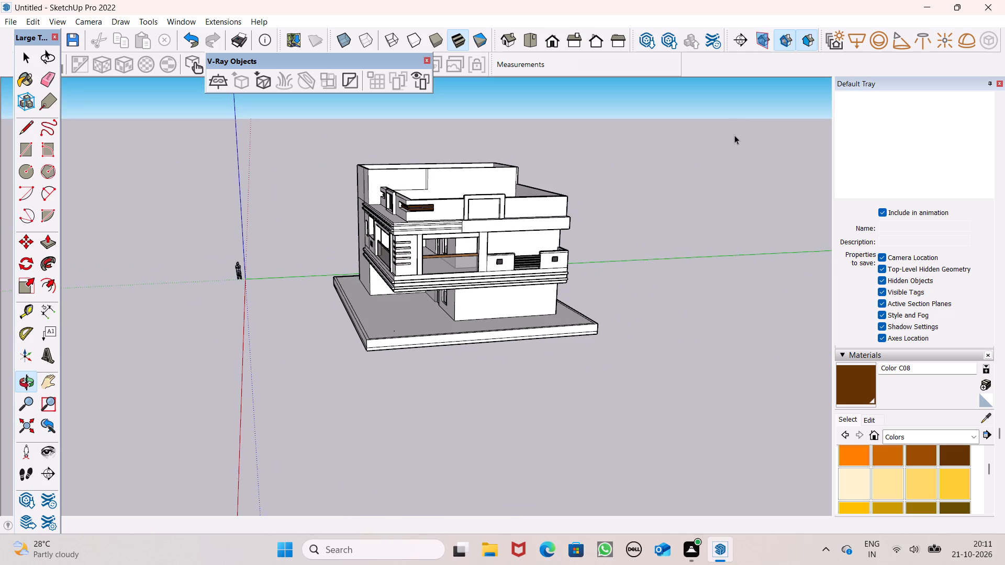
scroll(813, 190, down, 1)
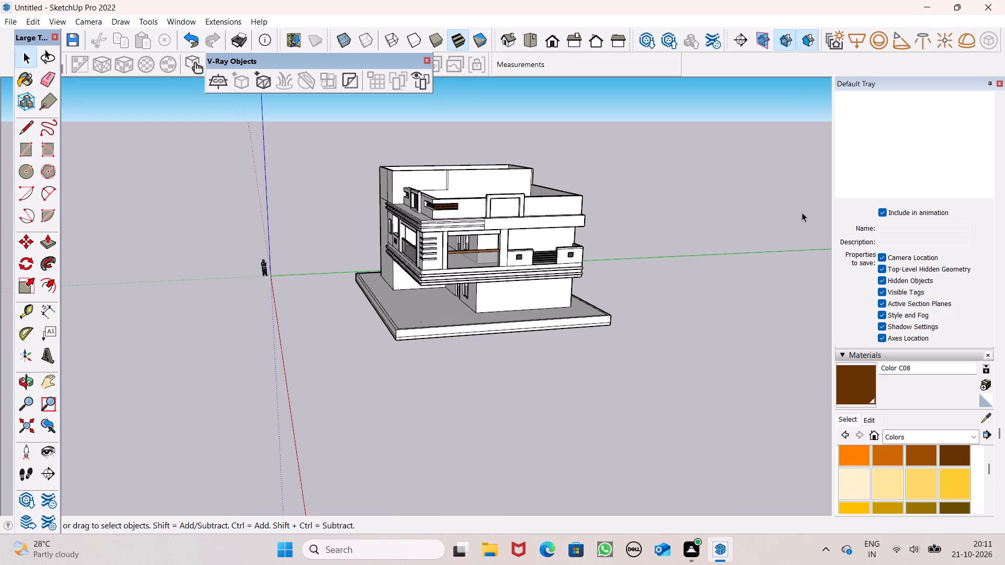
scroll(414, 199, up, 6)
scroll(587, 182, up, 2)
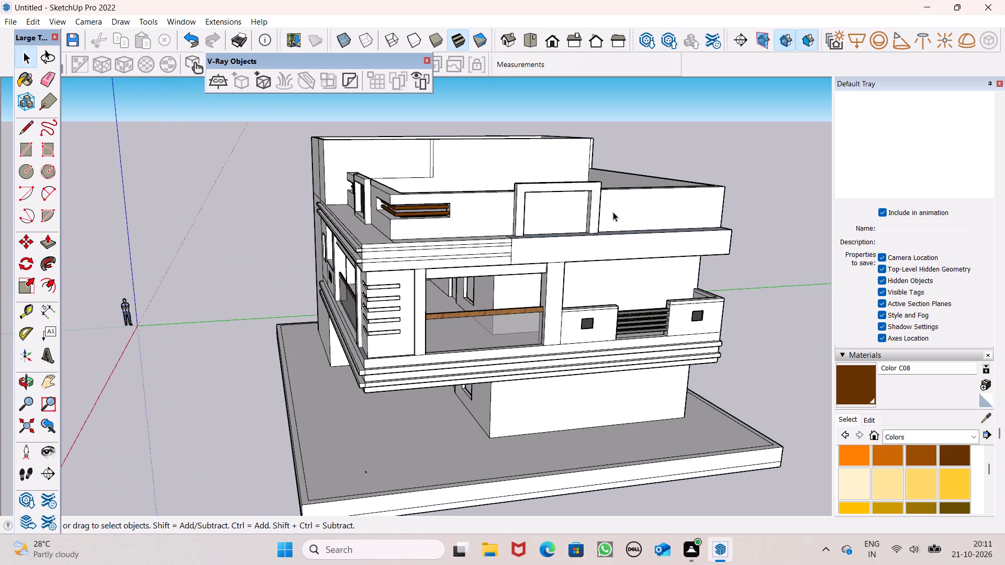
Undo the front parapet frame's extrusions, its inner opening outline and its second vertical line, keeping only the first vertical line.
key(ctrl+z)
key(ctrl+z)
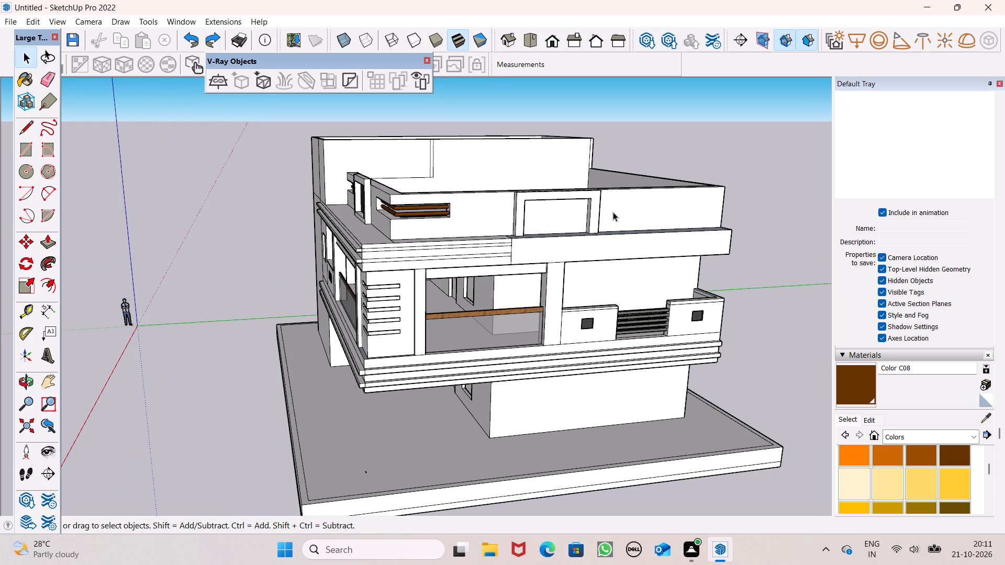
key(ctrl+z)
key(ctrl+z)
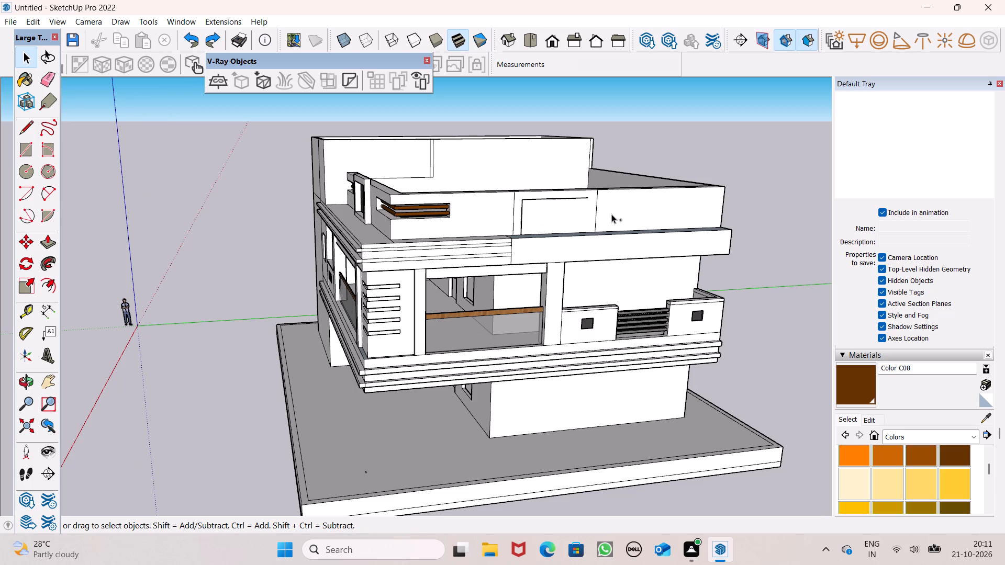
key(ctrl+z)
key(ctrl+z)
key(ctrl+z)
Draw a 1' 4 15/16" line across the front parapet's top from the upper end of the remaining vertical line.
scroll(589, 191, down, 1)
middle_drag(577, 248, 540, 296)
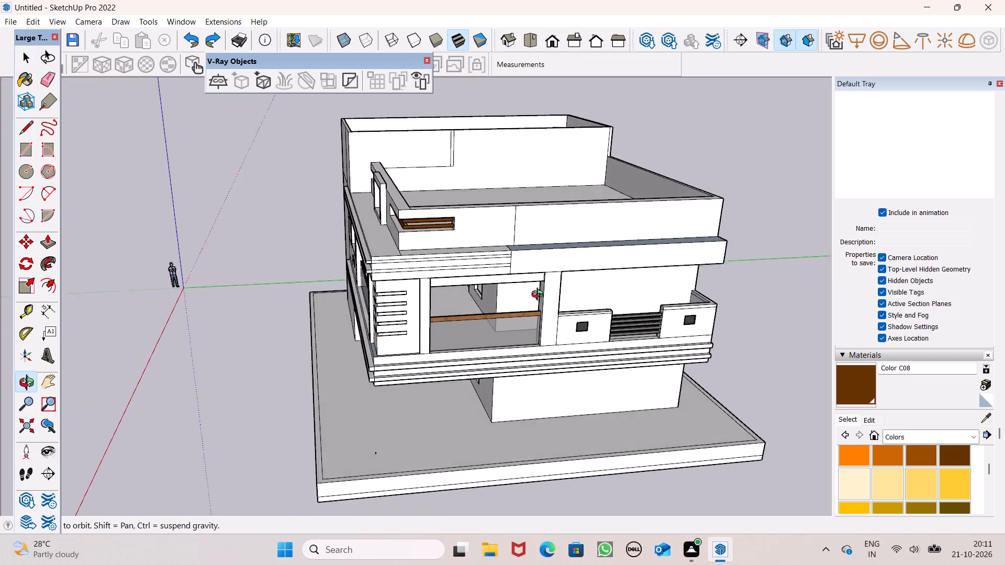
middle_drag(540, 296, 441, 353)
click(26, 134)
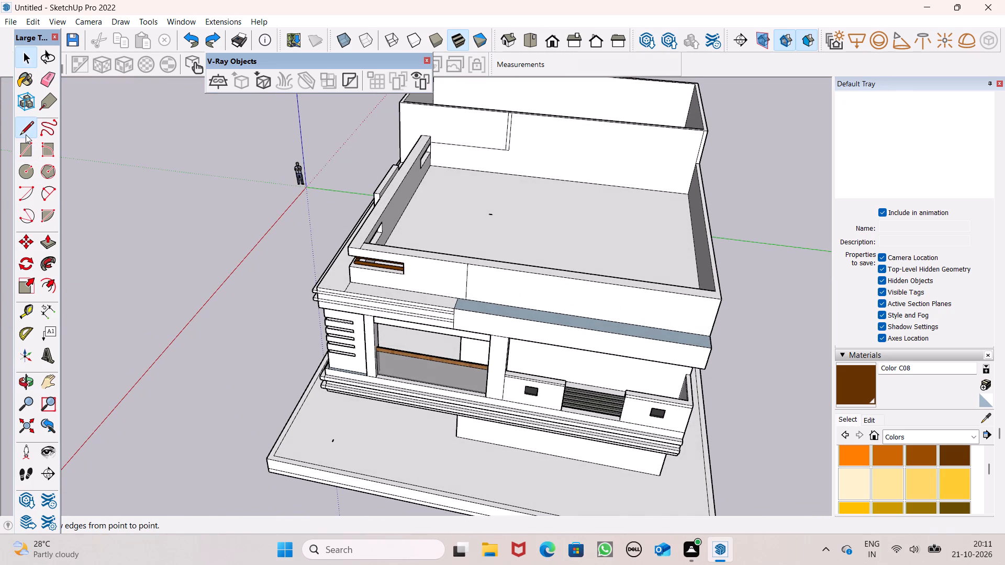
scroll(443, 235, up, 5)
click(452, 286)
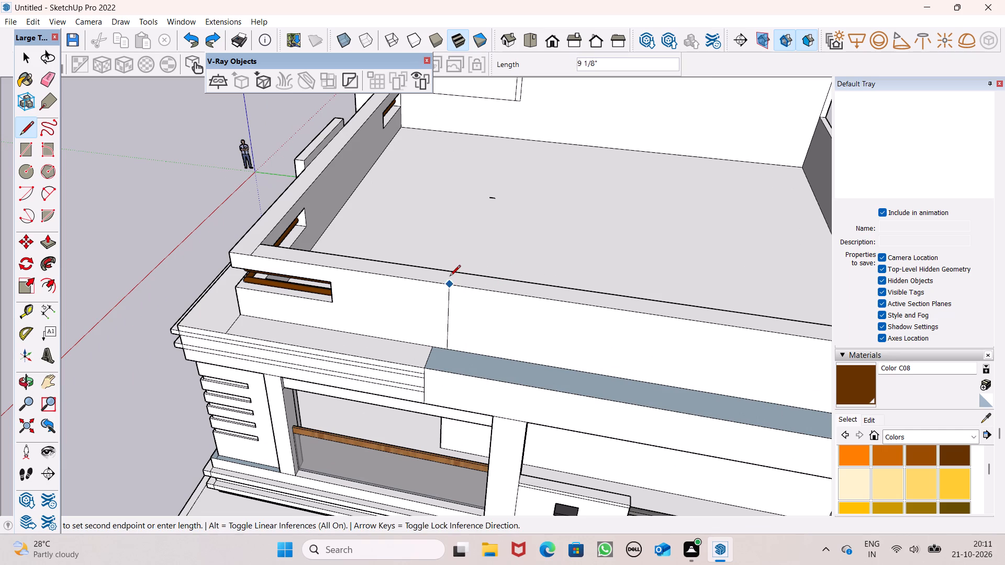
click(452, 272)
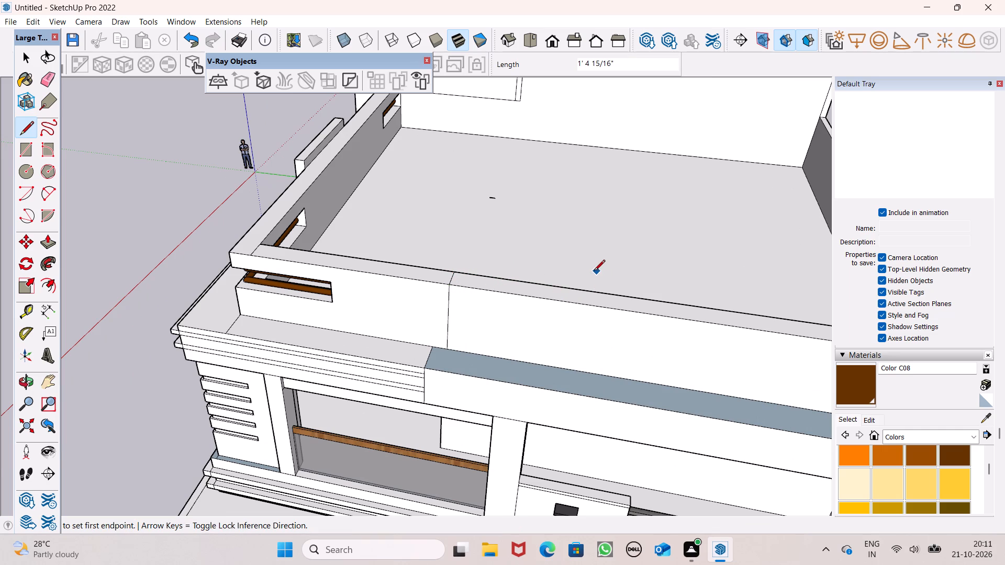
Draw a second division line across the front parapet's top and down its outer face to the ledge.
scroll(588, 272, down, 4)
middle_drag(608, 296, 615, 298)
scroll(611, 279, up, 4)
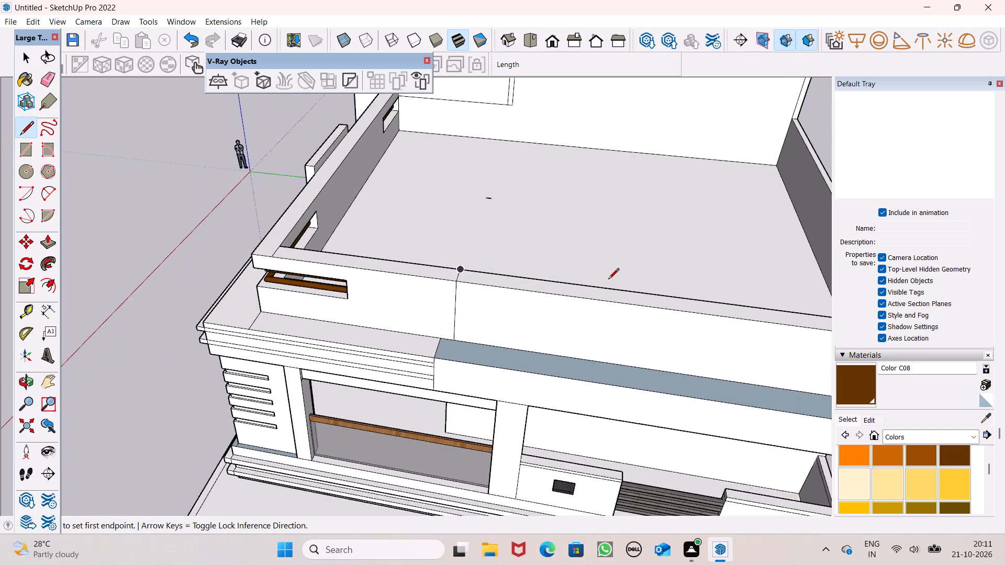
click(600, 292)
click(602, 306)
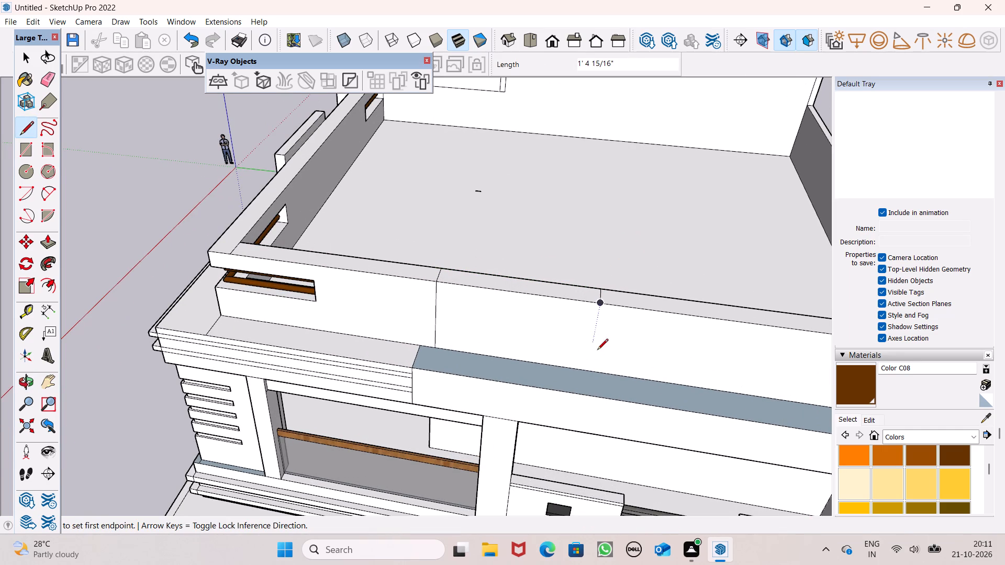
click(598, 306)
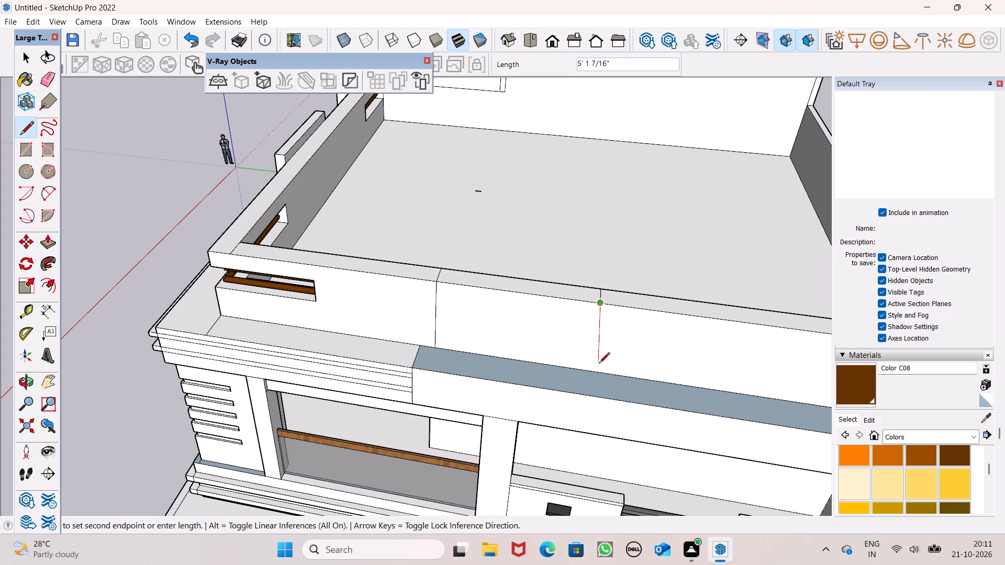
click(589, 374)
Draw a third division line across the front parapet's top and 5' down its outer face to the ledge.
scroll(556, 288, down, 3)
middle_drag(555, 293, 556, 287)
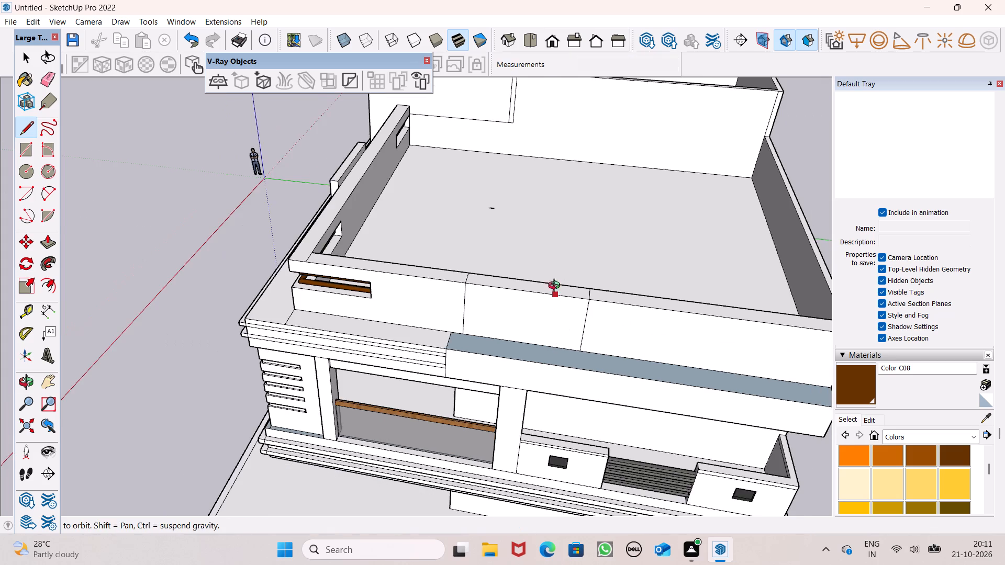
middle_drag(556, 287, 557, 245)
scroll(549, 241, down, 5)
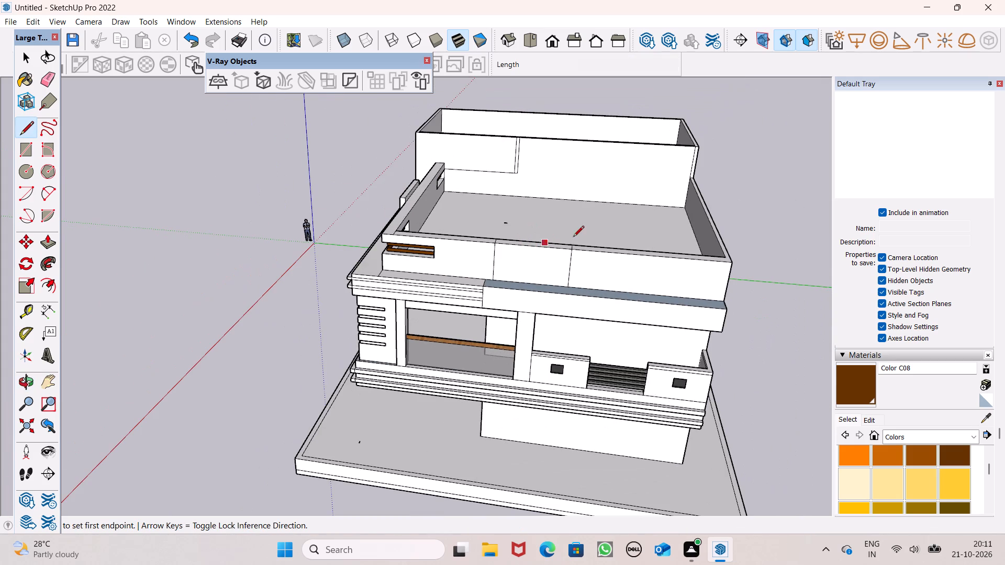
scroll(654, 237, up, 4)
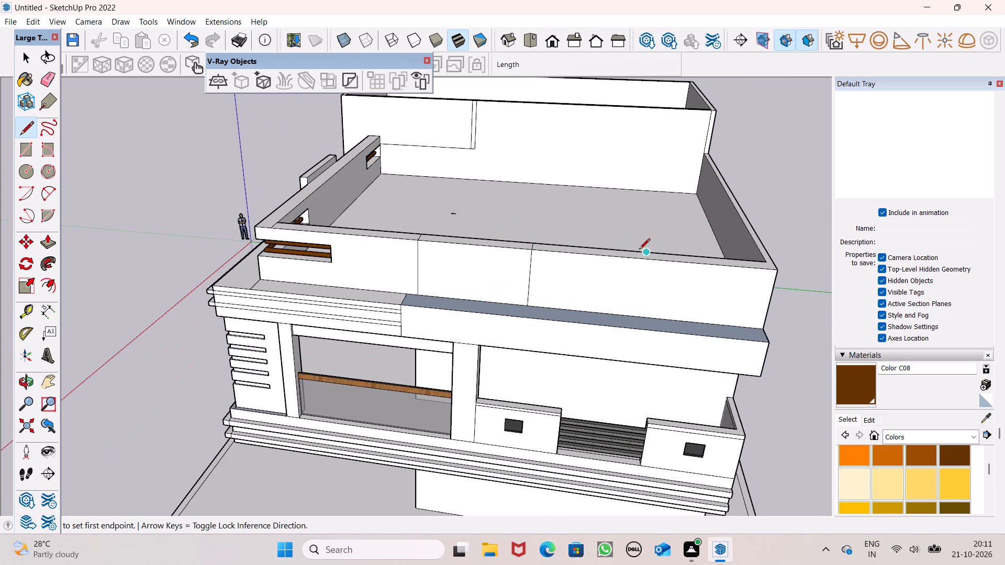
scroll(631, 251, up, 1)
middle_drag(630, 251, 629, 288)
scroll(631, 286, up, 3)
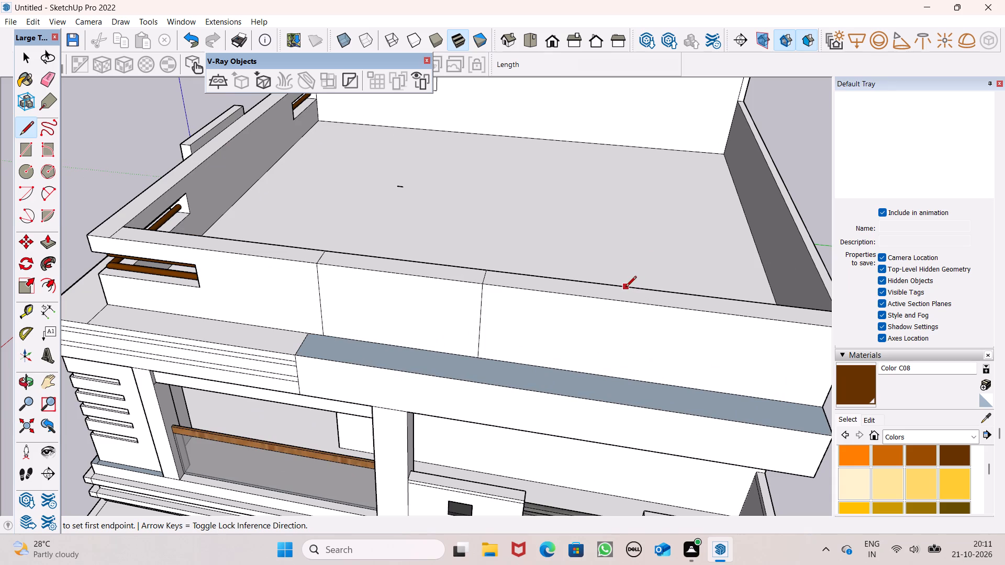
click(626, 288)
click(627, 302)
click(629, 303)
click(611, 375)
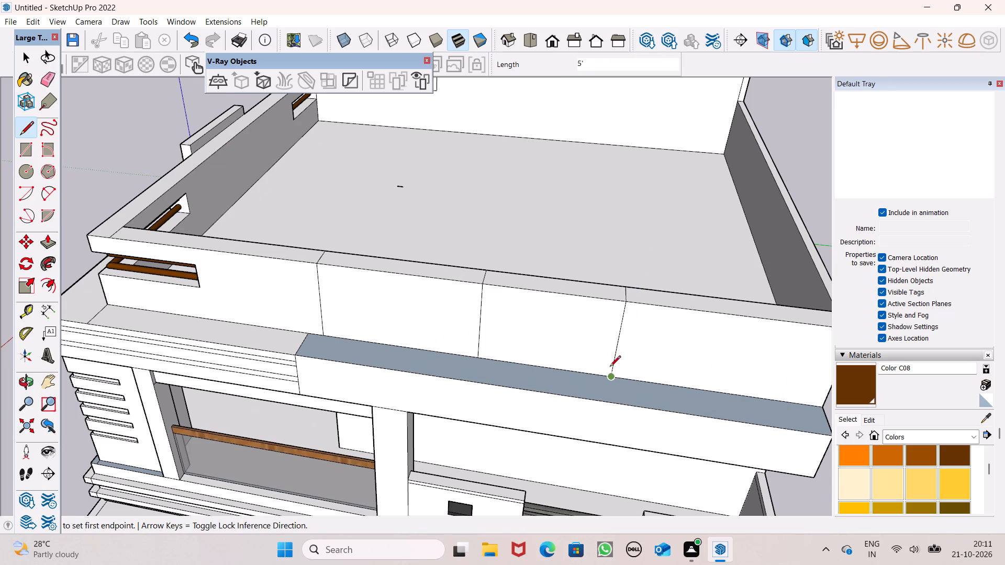
Draw a fourth division line near the far end of the front parapet, across its top and 5' down to the ledge.
scroll(647, 280, down, 1)
scroll(724, 308, up, 3)
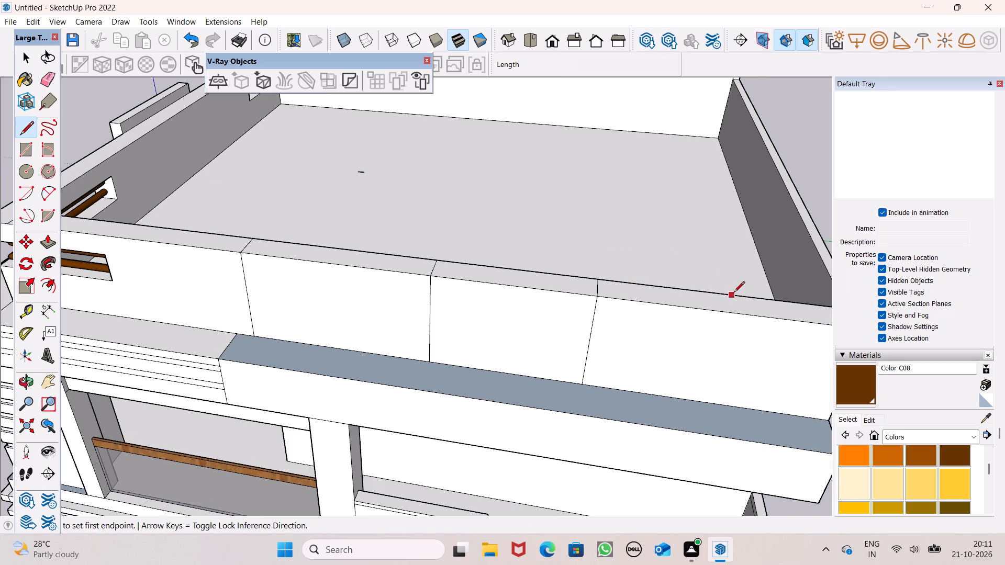
click(757, 298)
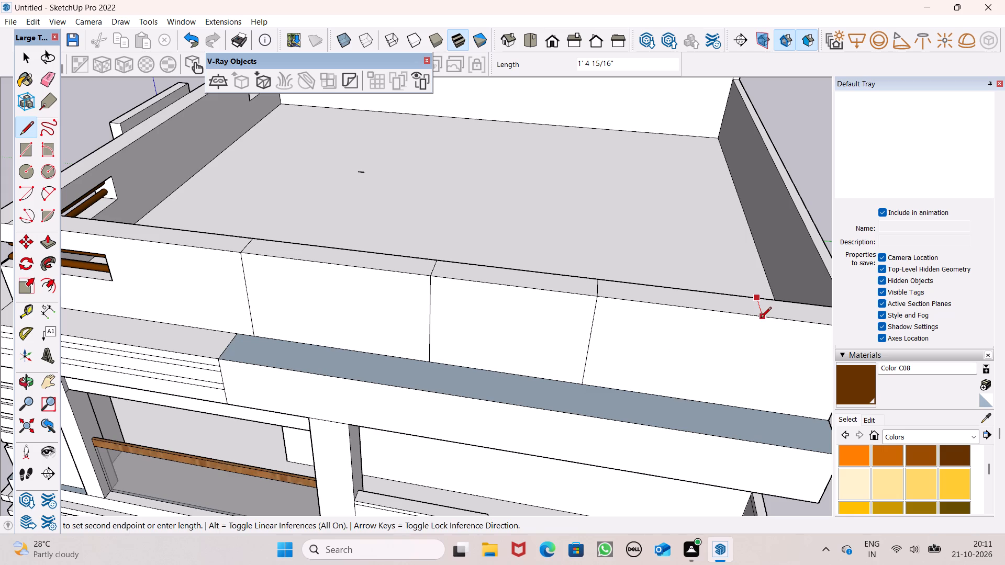
click(761, 319)
click(758, 317)
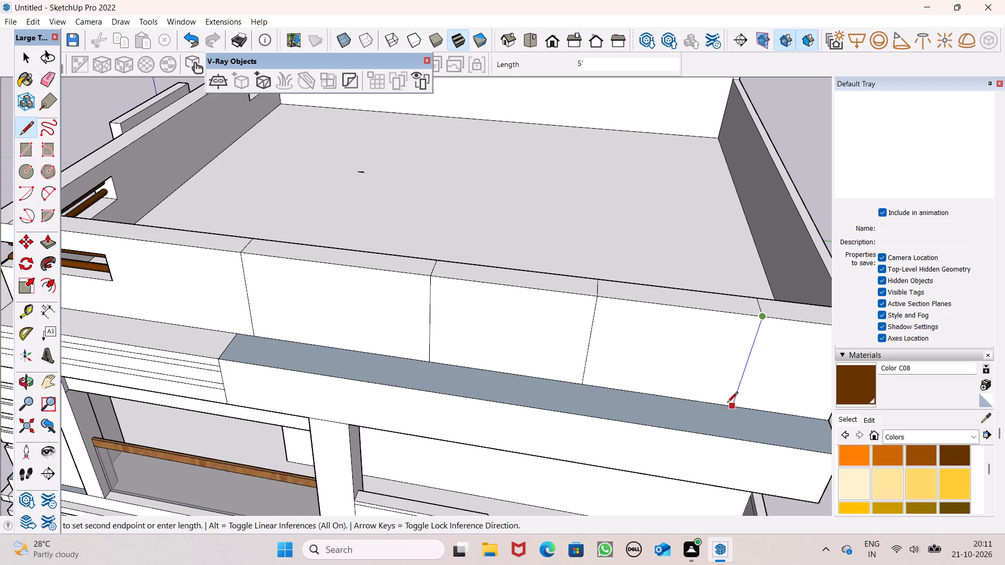
click(725, 405)
key(space)
Push the parapet top between the first and second division lines down 5' to cut an opening.
scroll(728, 296, down, 5)
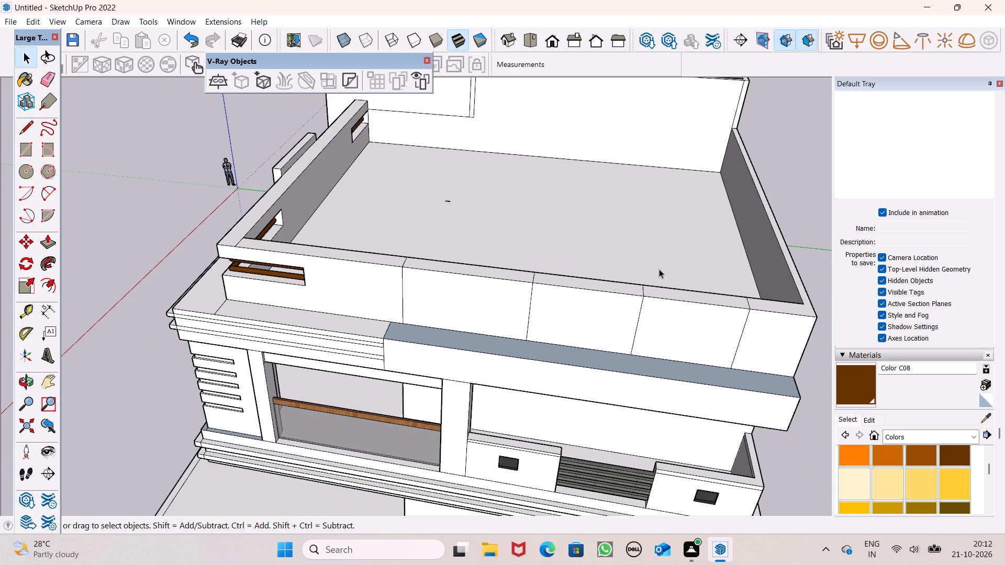
scroll(494, 241, up, 1)
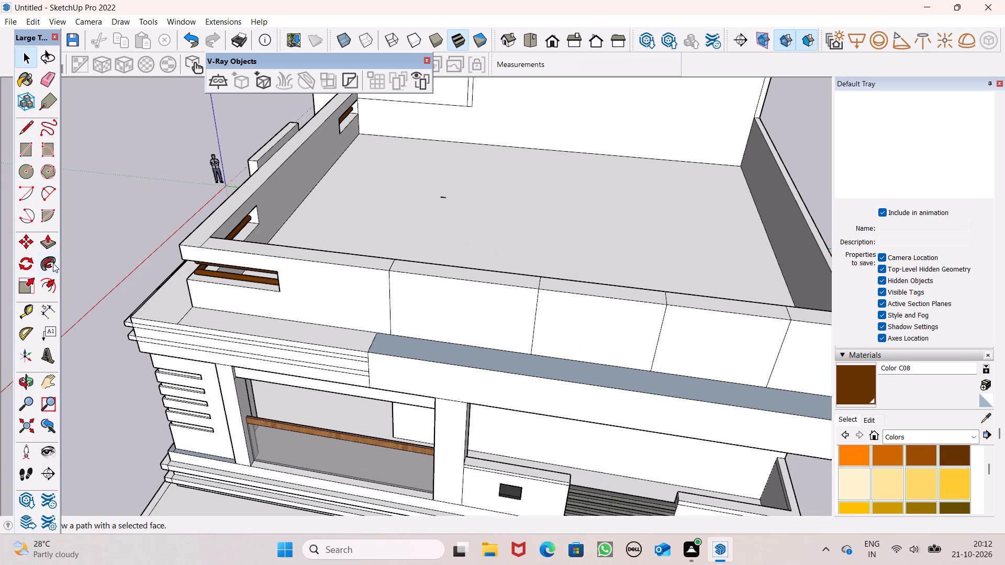
click(44, 238)
scroll(199, 236, up, 3)
drag(489, 281, 489, 285)
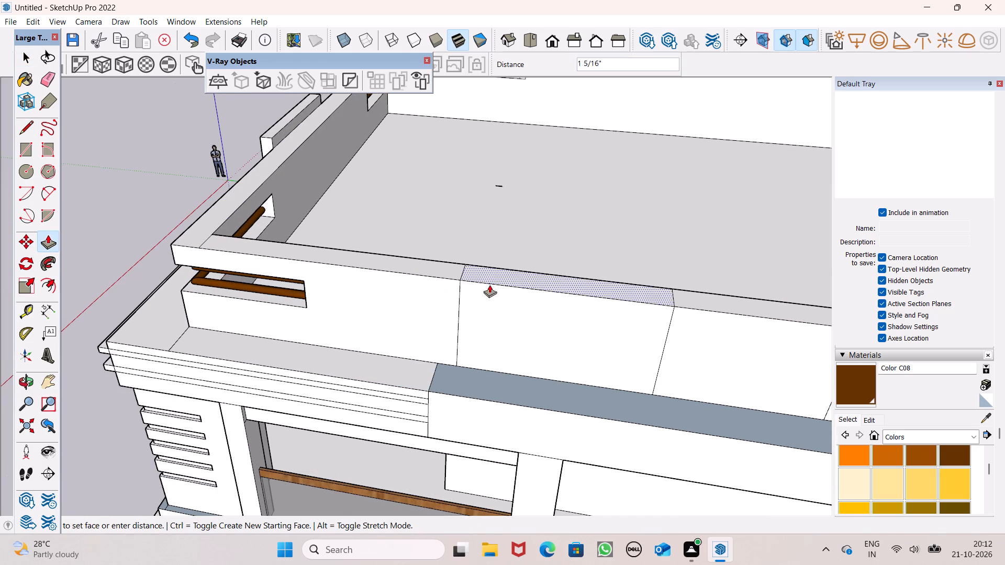
drag(489, 285, 495, 369)
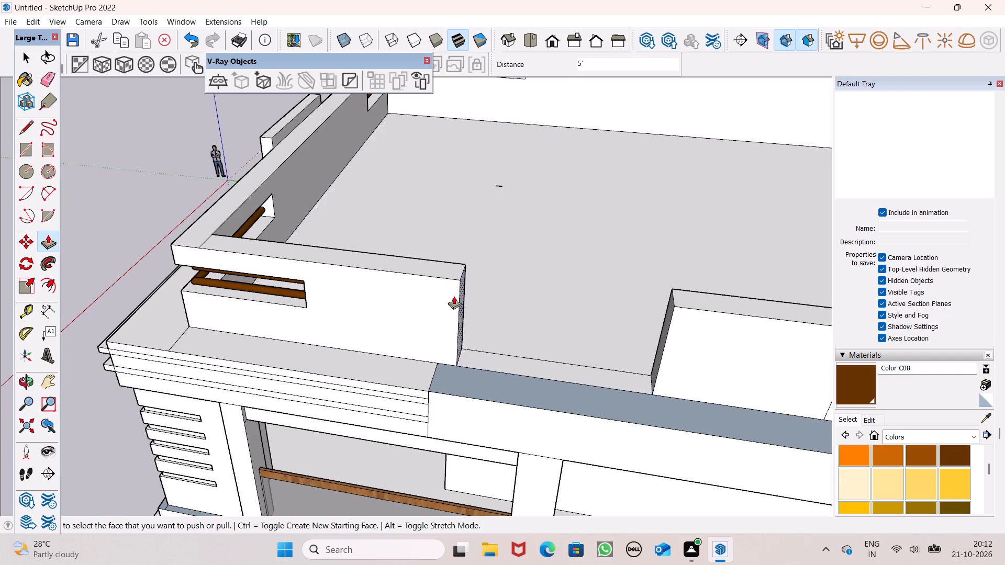
Push the parapet top between the third and fourth division lines down 5' to cut a second opening.
scroll(453, 298, down, 4)
scroll(356, 281, down, 4)
scroll(649, 306, up, 3)
drag(638, 308, 636, 349)
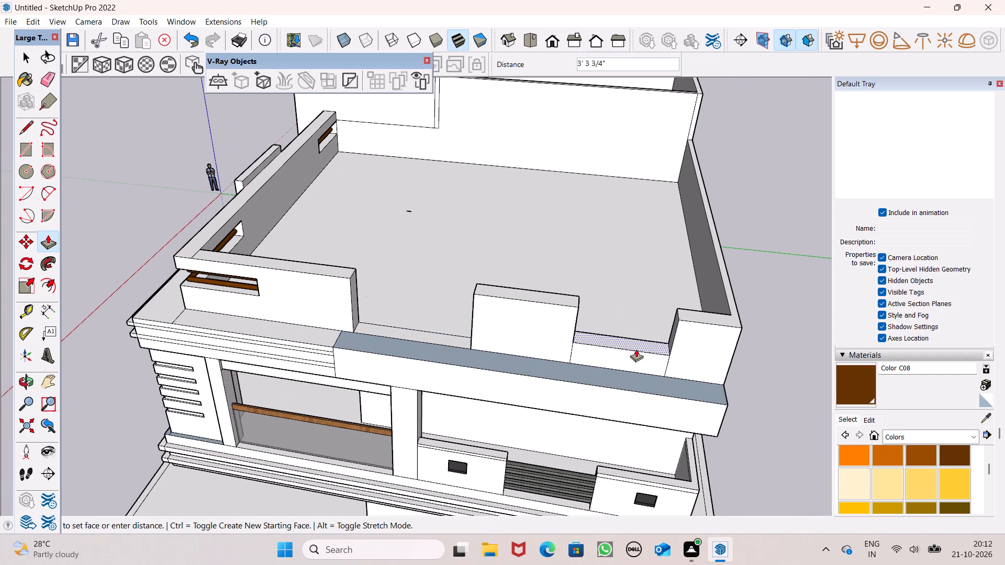
drag(636, 349, 626, 374)
scroll(517, 295, down, 2)
scroll(349, 285, up, 4)
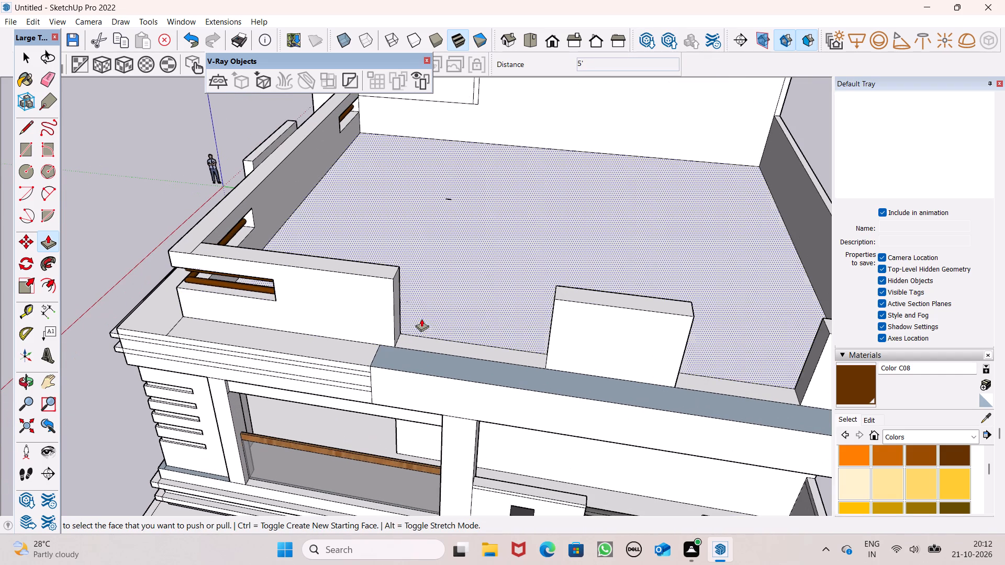
Raise the bottom face of the first front parapet opening by about 1' 2 3/8" to form a low sill.
scroll(417, 345, up, 1)
middle_drag(416, 344, 406, 292)
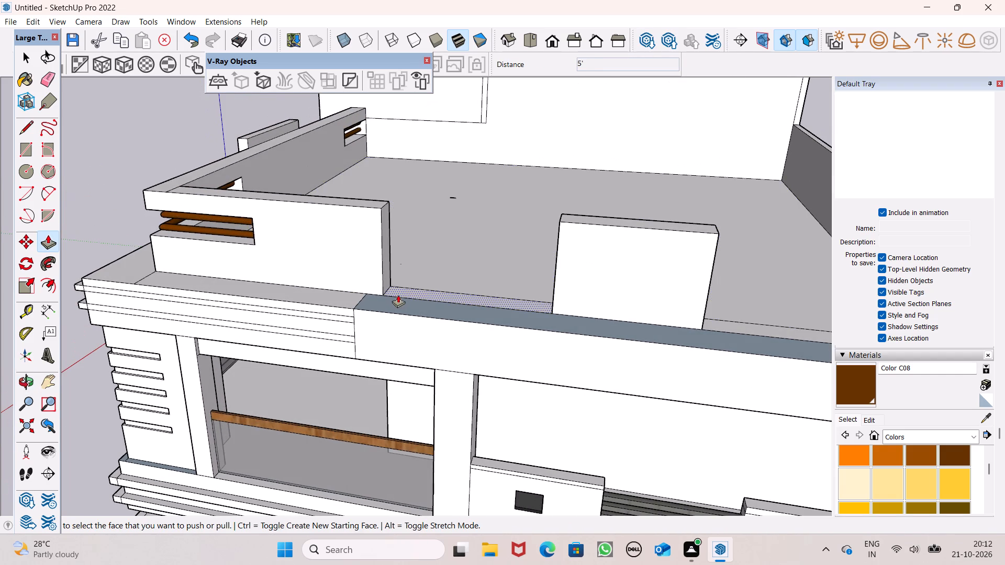
drag(398, 291, 399, 273)
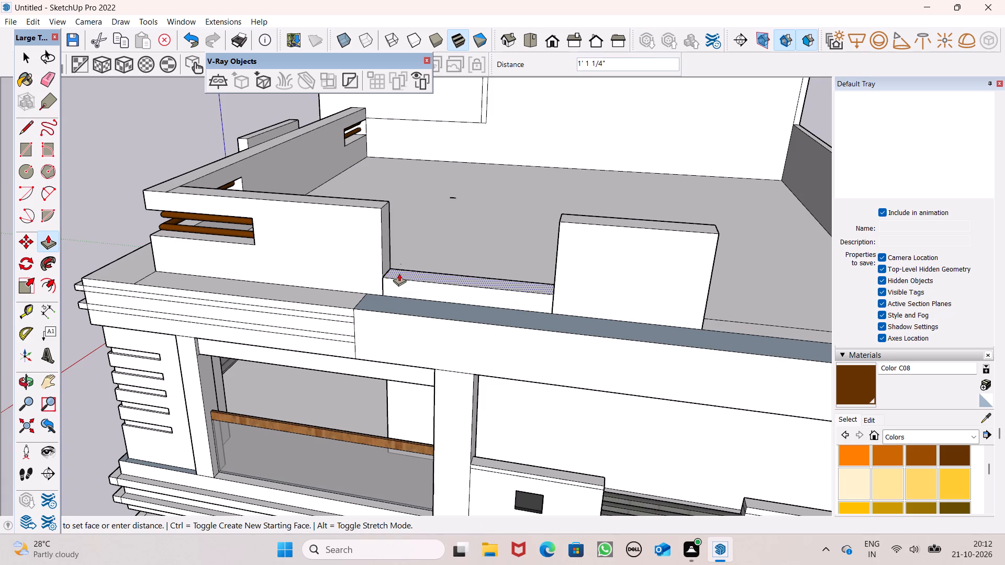
drag(399, 273, 400, 272)
Raise the bottom face of the second front parapet opening to match the first opening's sill, about 1' 2 3/8".
scroll(471, 244, down, 1)
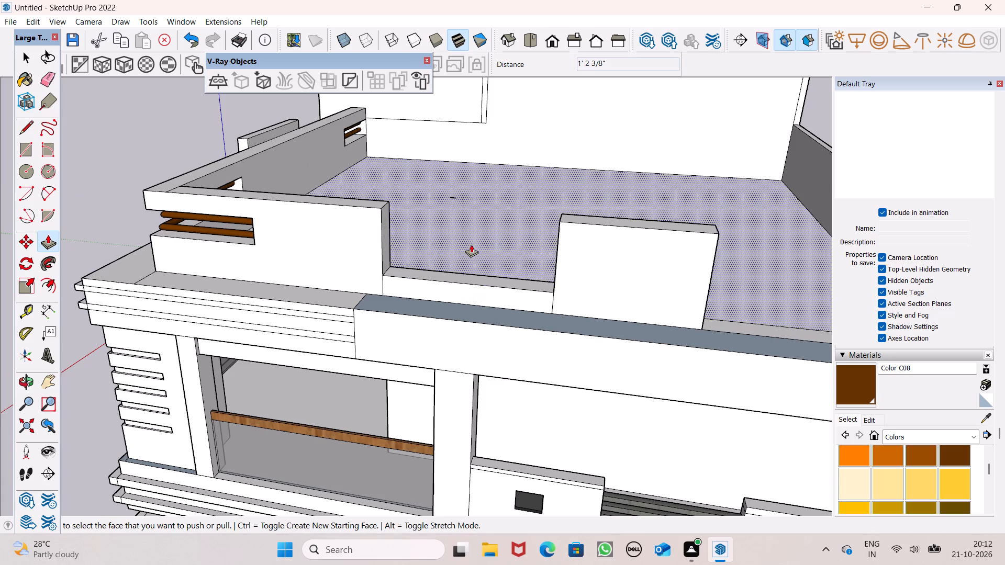
scroll(471, 244, down, 2)
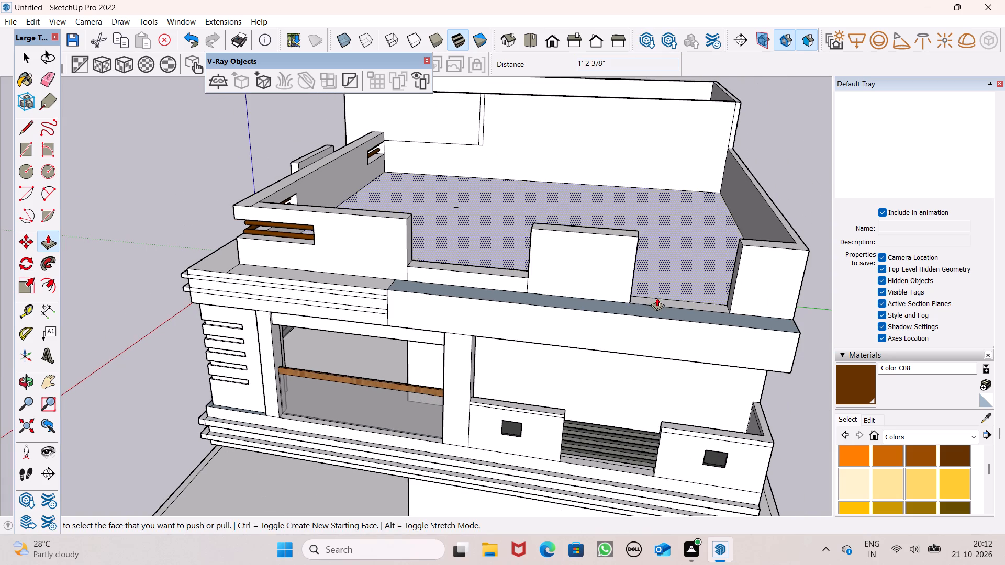
drag(656, 299, 524, 288)
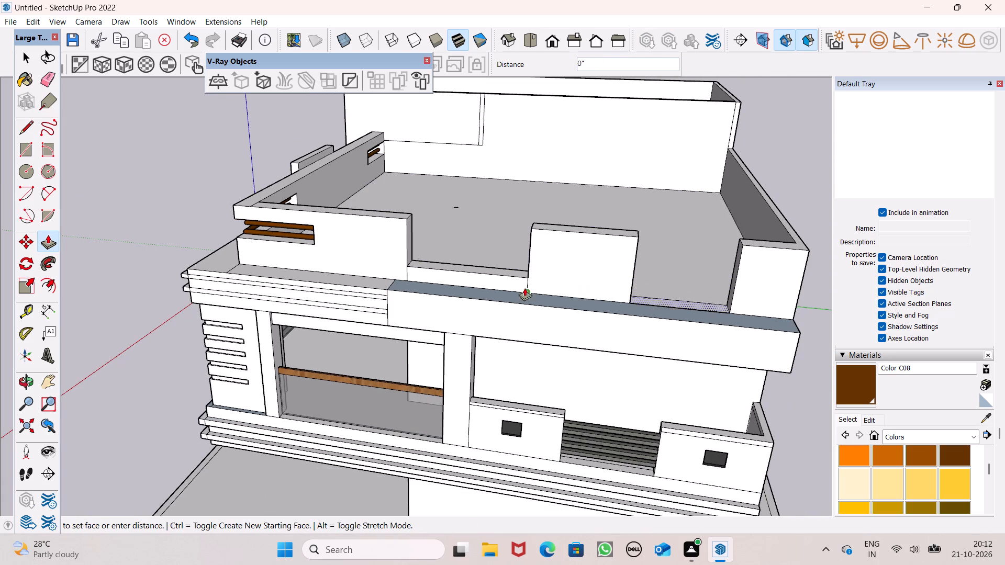
drag(524, 288, 505, 275)
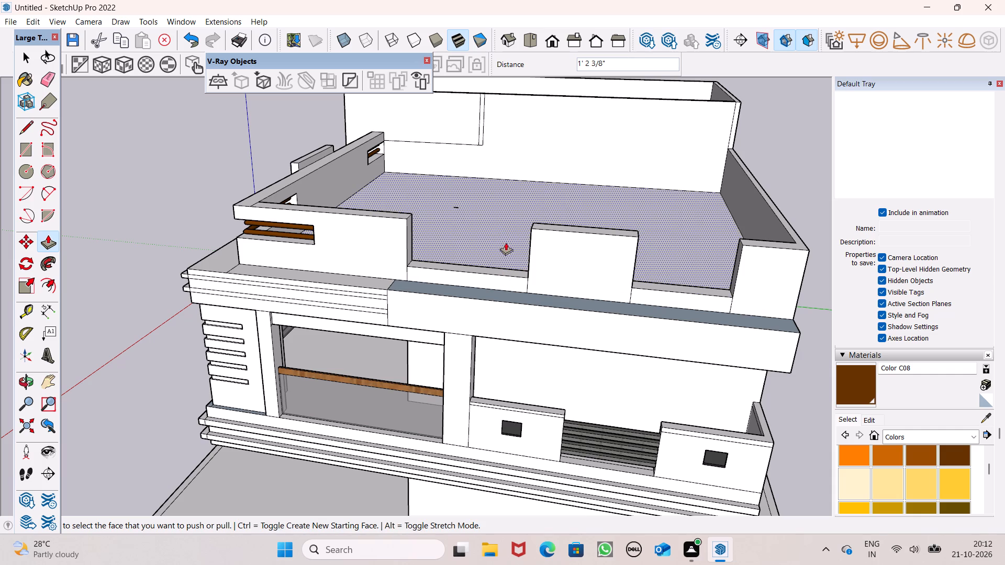
Draw a circle of about 3" radius low on the parapet's end face beside the first opening.
middle_drag(518, 279, 479, 279)
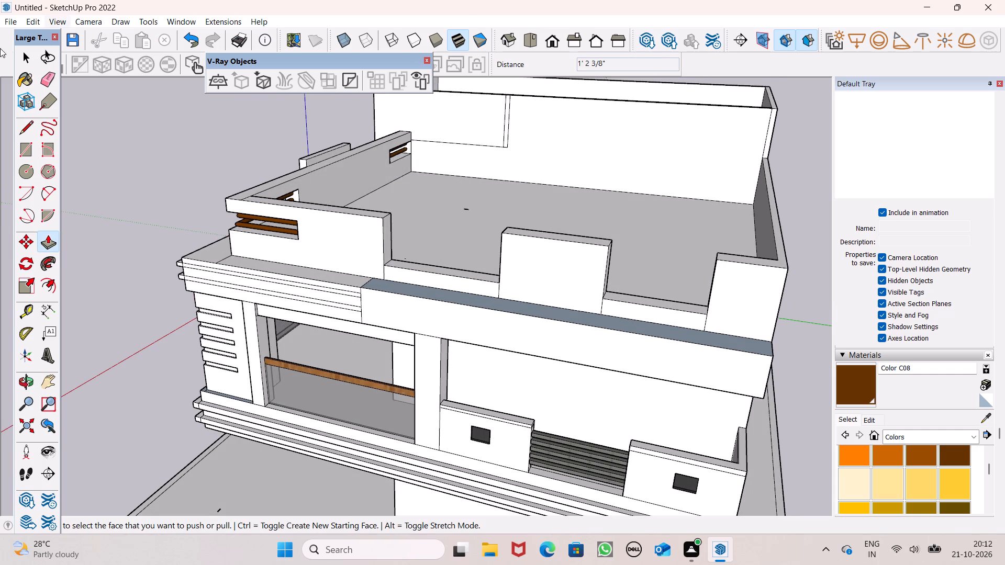
click(27, 174)
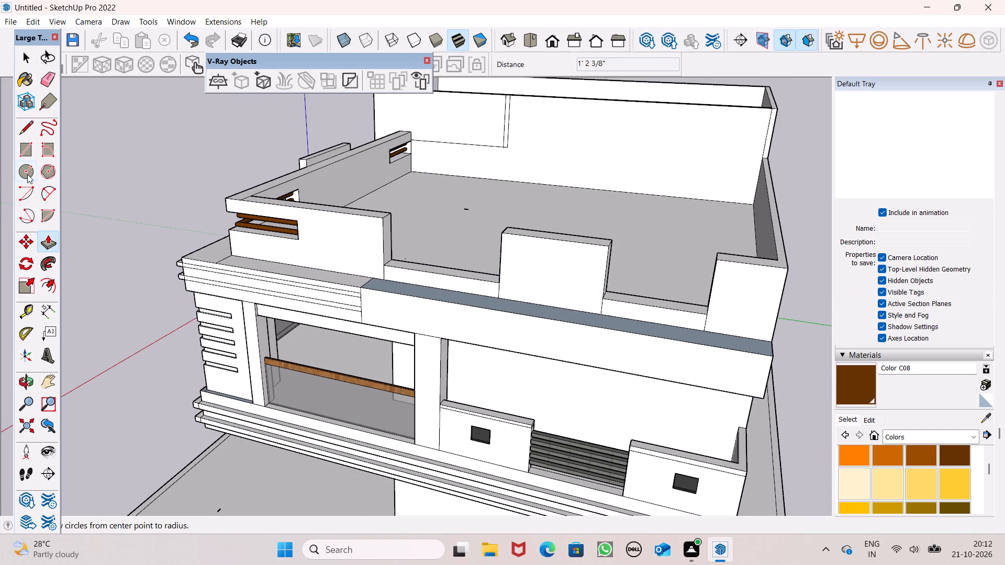
scroll(365, 157, down, 2)
middle_drag(514, 244, 435, 234)
scroll(699, 139, down, 5)
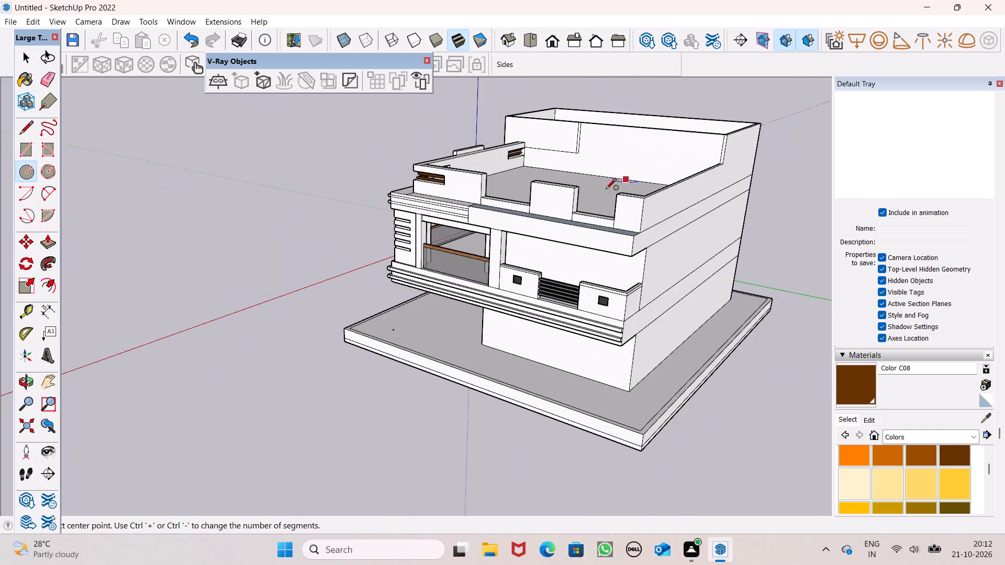
scroll(473, 221, up, 6)
middle_drag(546, 174, 479, 182)
scroll(479, 182, up, 7)
middle_drag(492, 200, 437, 223)
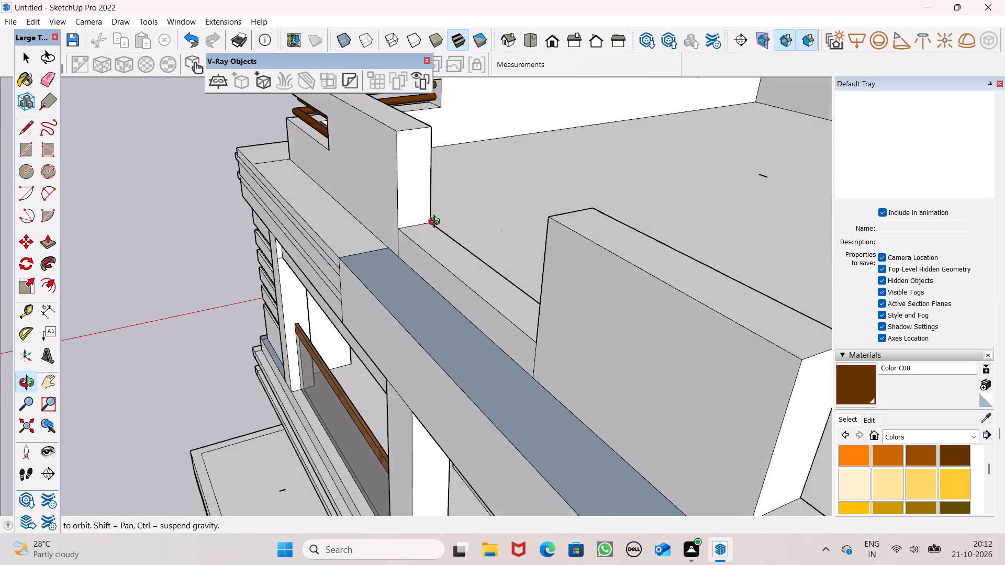
middle_drag(437, 223, 433, 217)
scroll(386, 162, up, 5)
scroll(559, 182, down, 3)
middle_drag(559, 216, 496, 220)
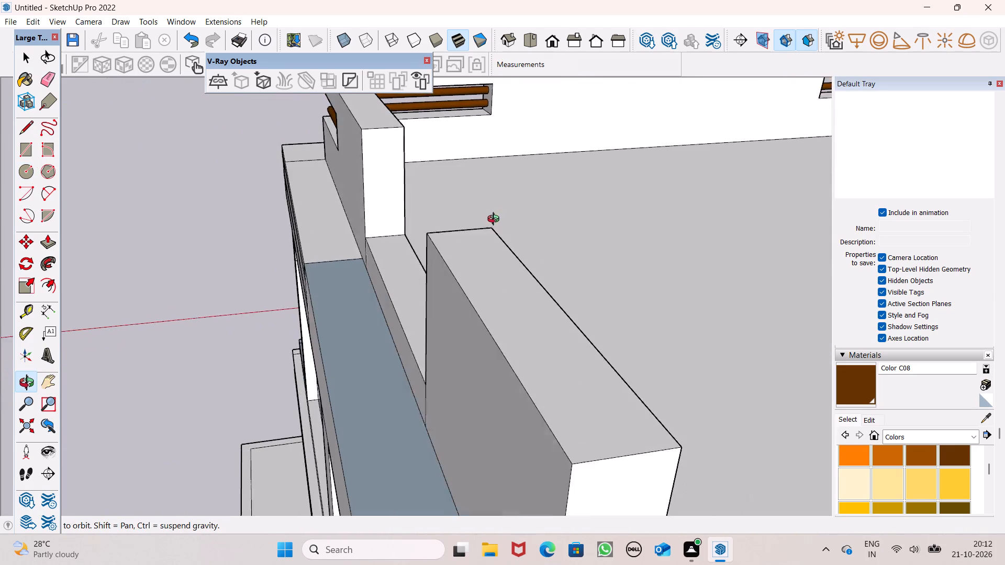
middle_drag(496, 220, 495, 218)
scroll(489, 193, down, 3)
scroll(468, 154, up, 4)
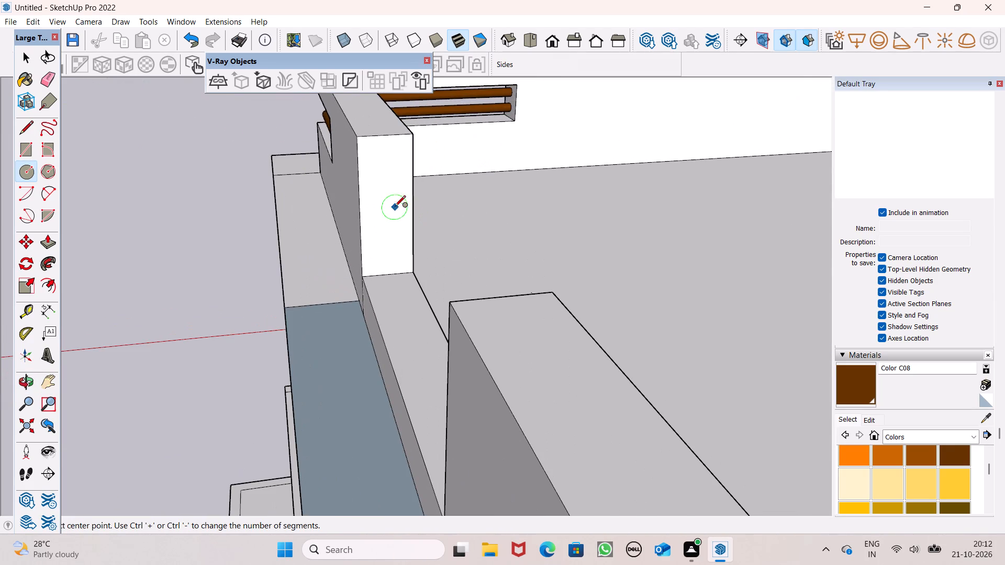
scroll(395, 212, down, 2)
middle_drag(393, 213, 395, 175)
scroll(383, 190, down, 3)
scroll(381, 138, up, 5)
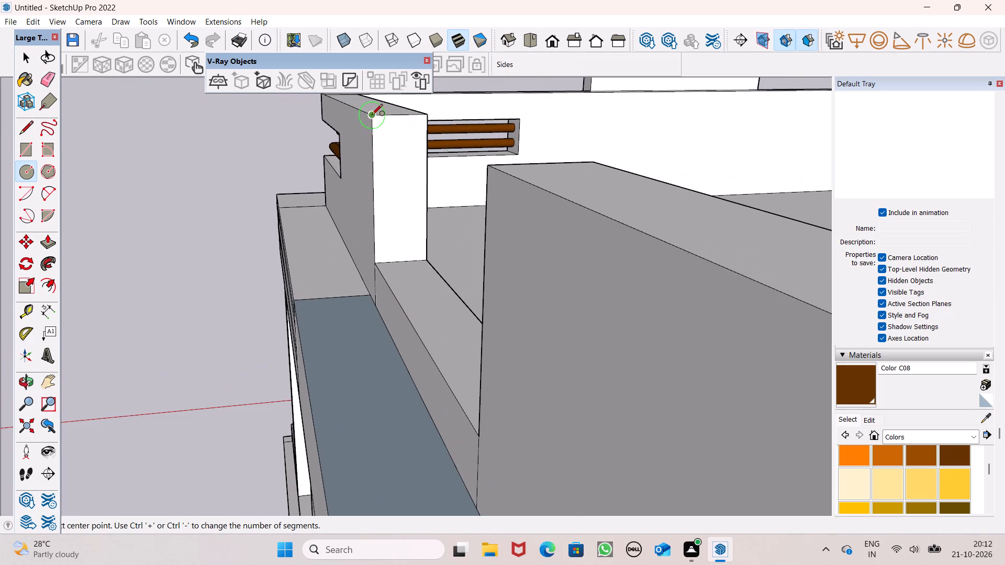
scroll(406, 146, up, 2)
scroll(427, 174, down, 1)
middle_click(459, 193)
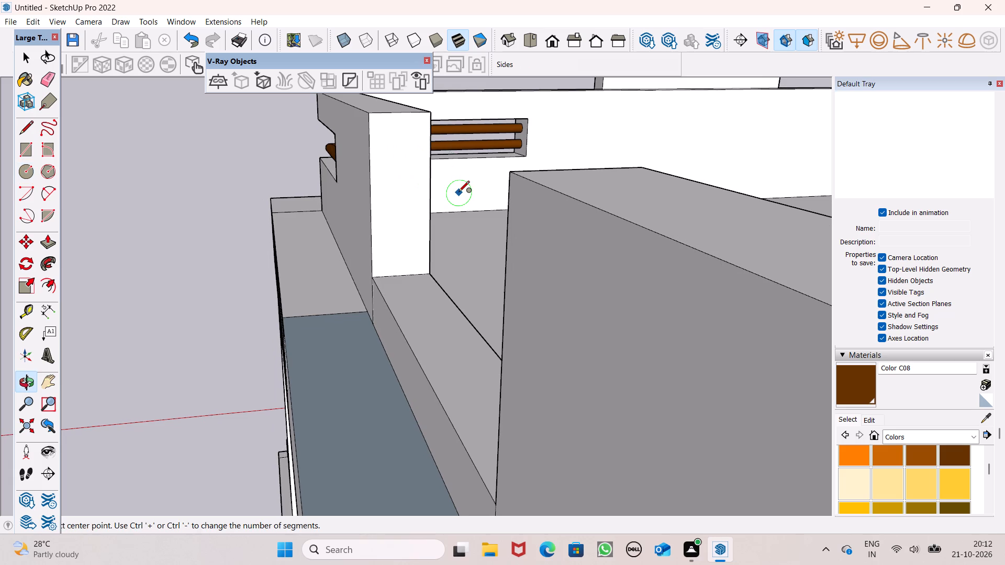
scroll(457, 194, down, 1)
scroll(417, 227, up, 2)
scroll(418, 236, down, 3)
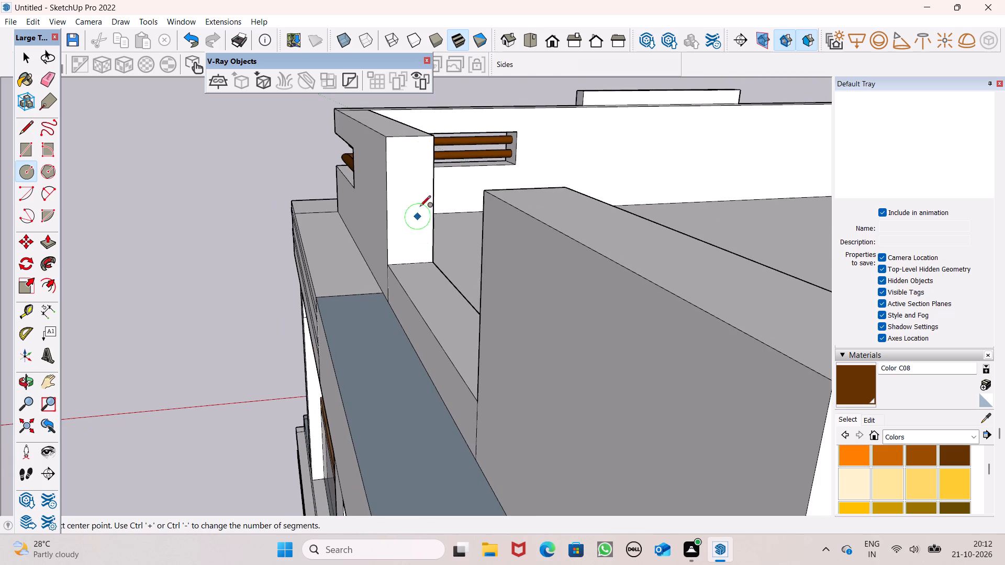
scroll(427, 127, up, 4)
middle_drag(427, 149, 433, 126)
scroll(441, 148, down, 1)
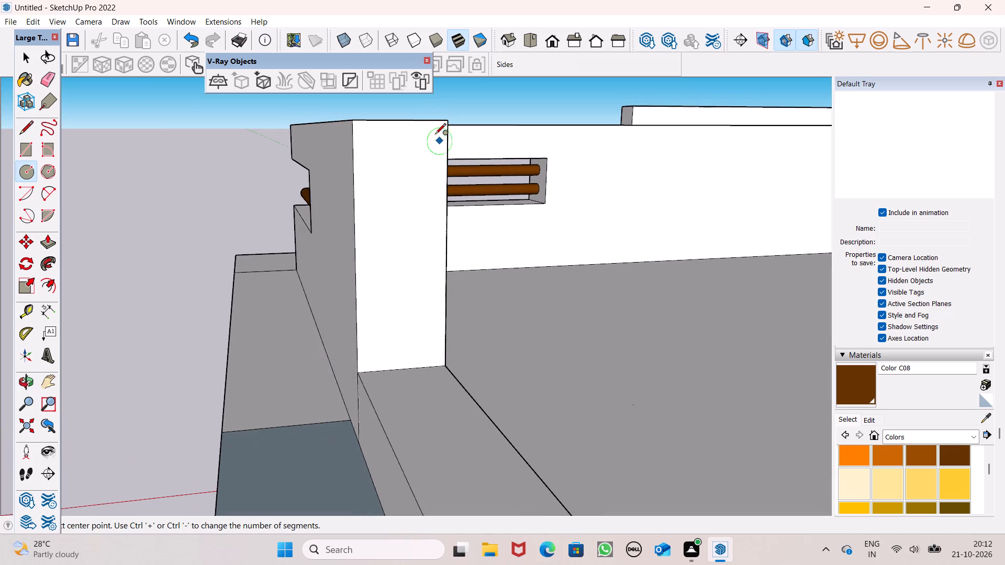
middle_drag(495, 249, 494, 255)
scroll(524, 219, down, 2)
middle_drag(503, 258, 487, 258)
scroll(401, 273, up, 1)
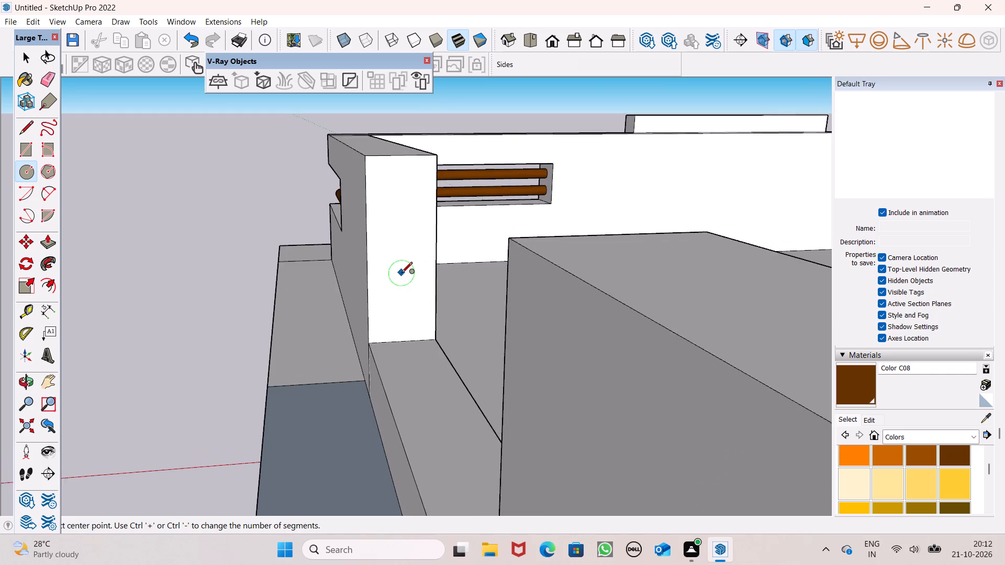
scroll(401, 274, up, 2)
drag(402, 307, 402, 312)
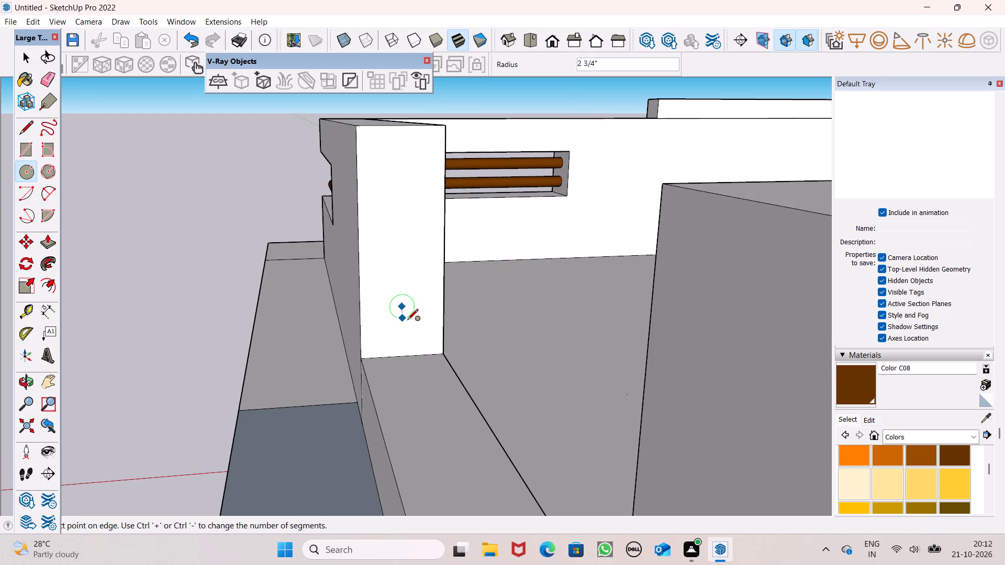
click(407, 321)
Copy the circle straight up three times, about 10" apart, to make a column of four on the end face.
key(space)
double_click(402, 310)
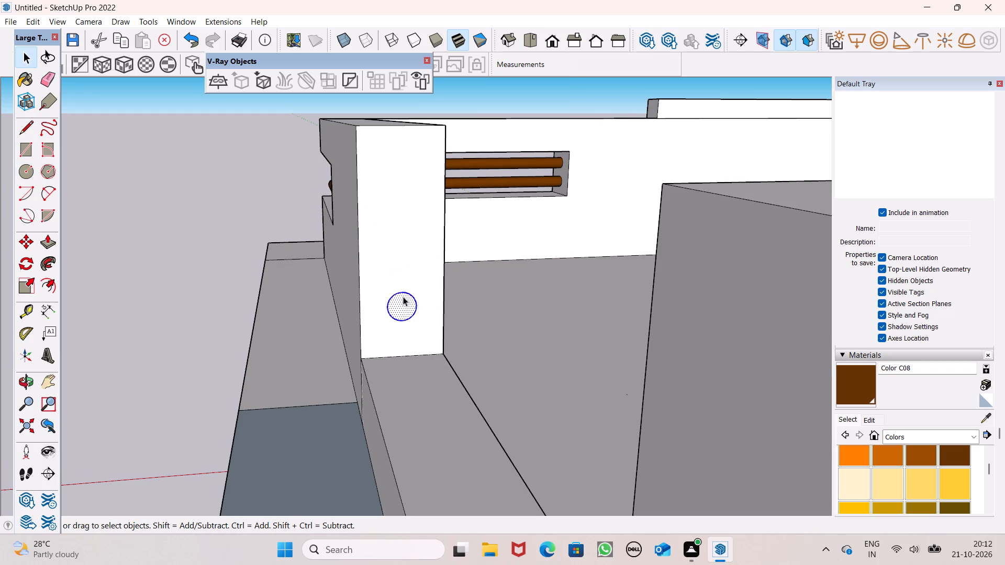
key(m)
key(Return)
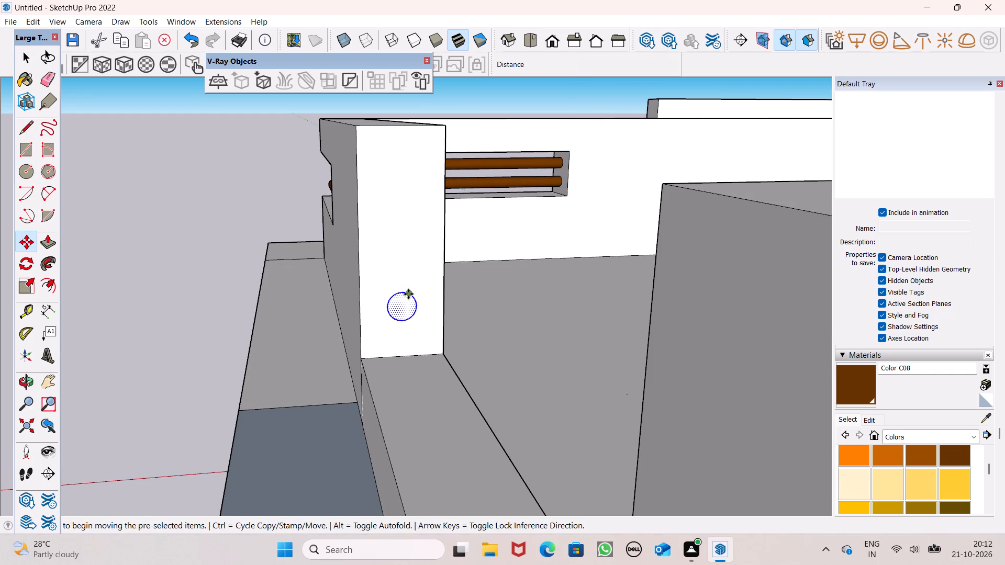
ctrl+drag(408, 293, 398, 236)
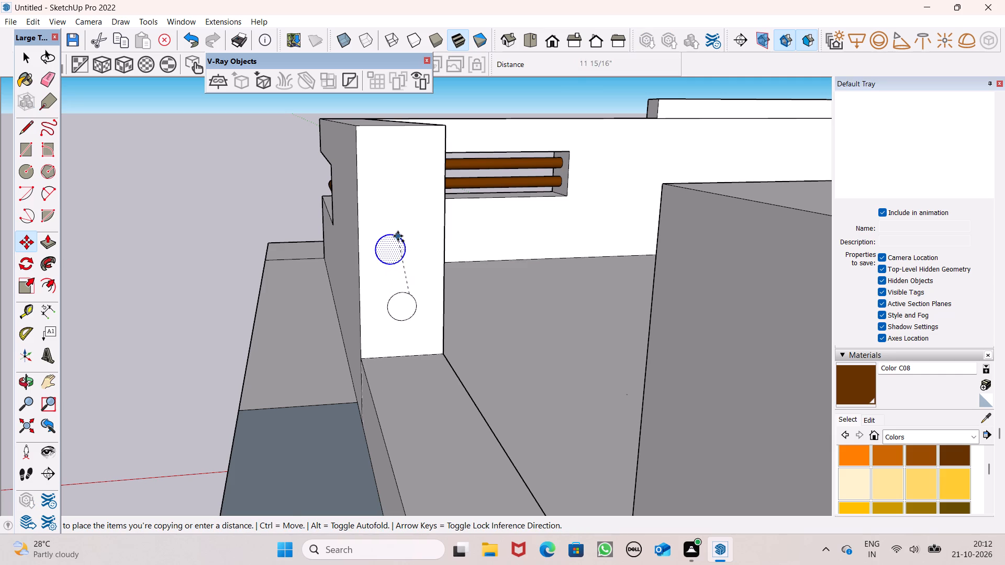
ctrl+drag(398, 236, 406, 241)
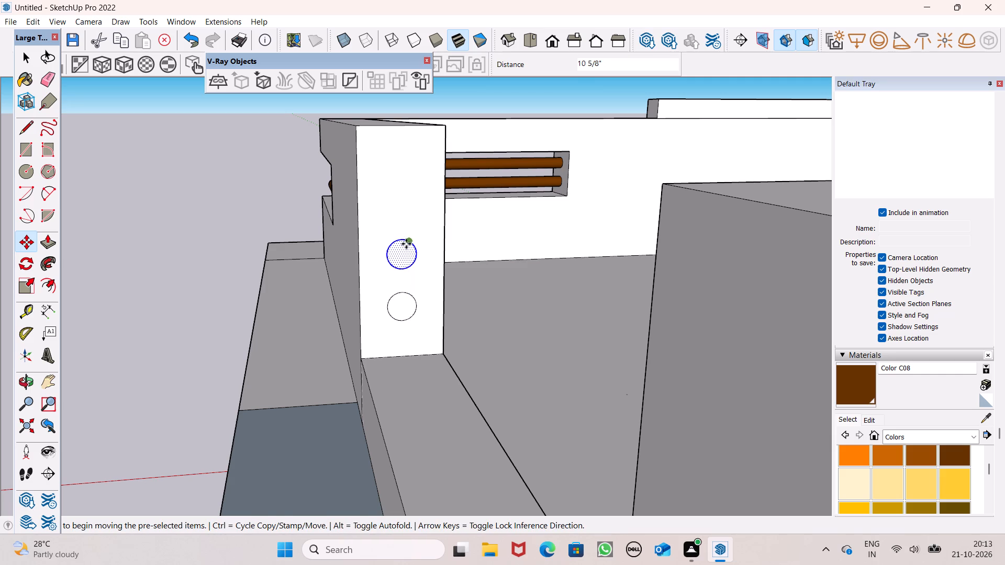
drag(407, 242, 410, 185)
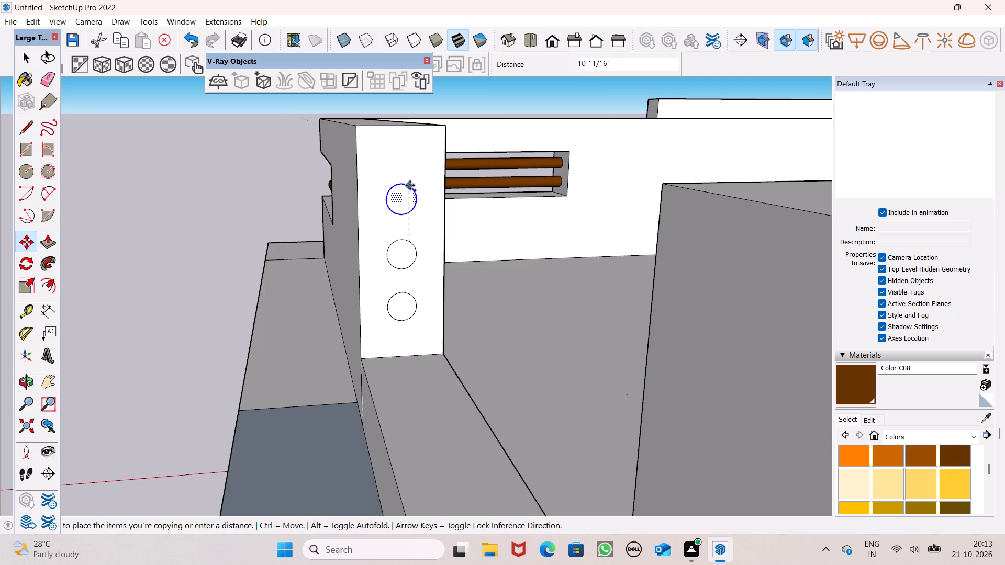
drag(410, 185, 404, 192)
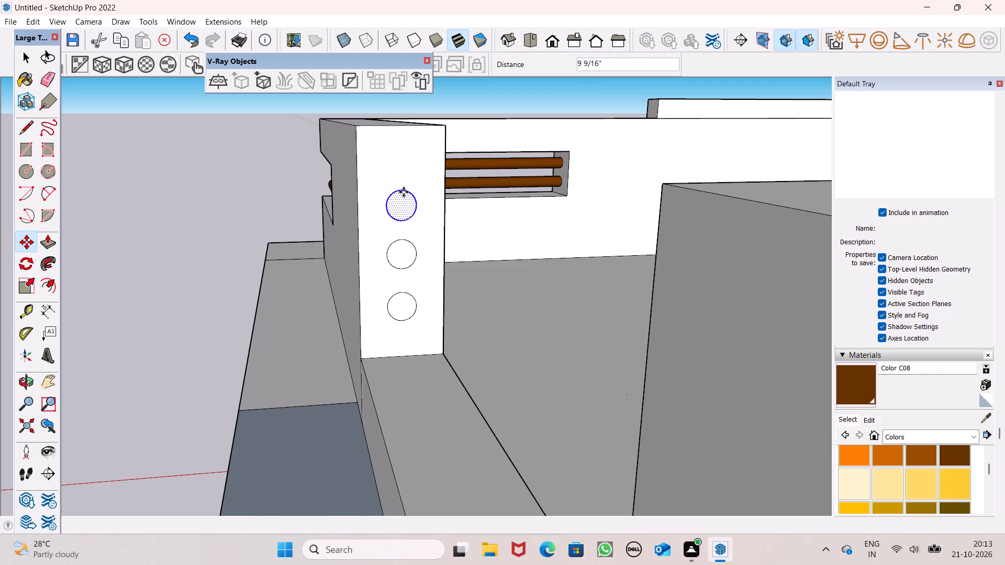
ctrl+drag(406, 193, 406, 140)
key(space)
click(269, 149)
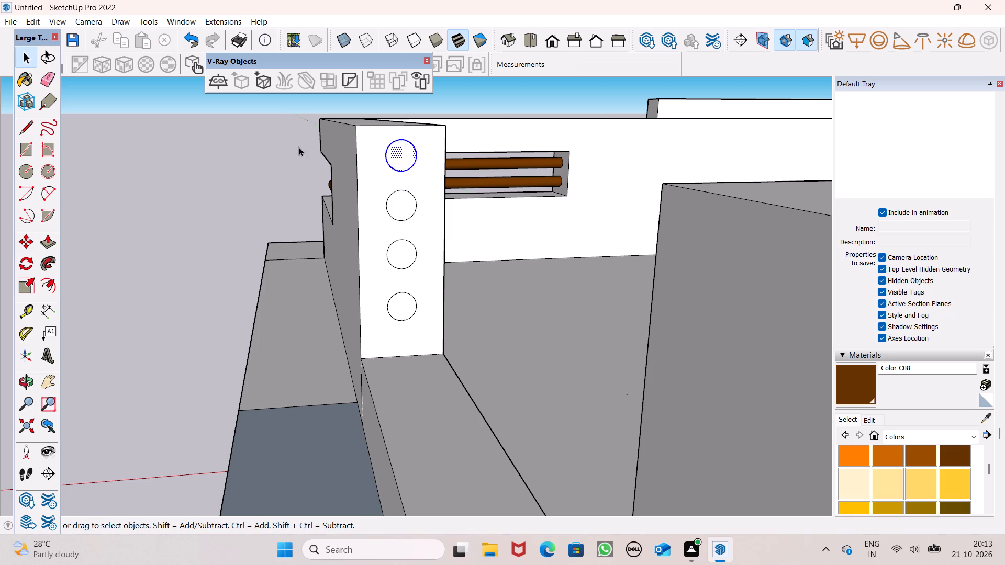
Extrude the top circle about 8' 7 9/16" across the first opening as a round rail.
scroll(300, 147, down, 3)
middle_drag(385, 188, 448, 200)
scroll(448, 187, down, 3)
scroll(311, 138, up, 3)
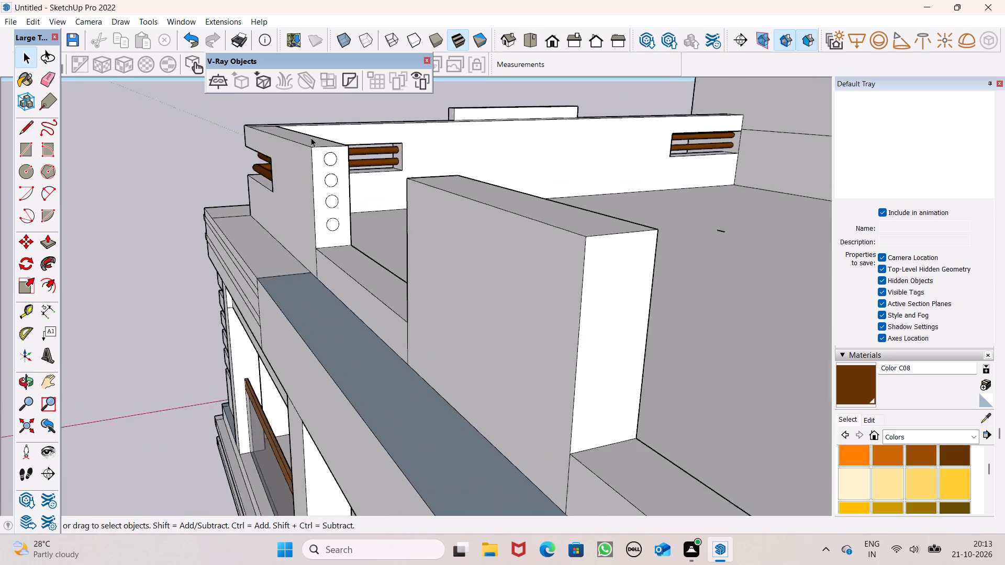
scroll(311, 138, up, 2)
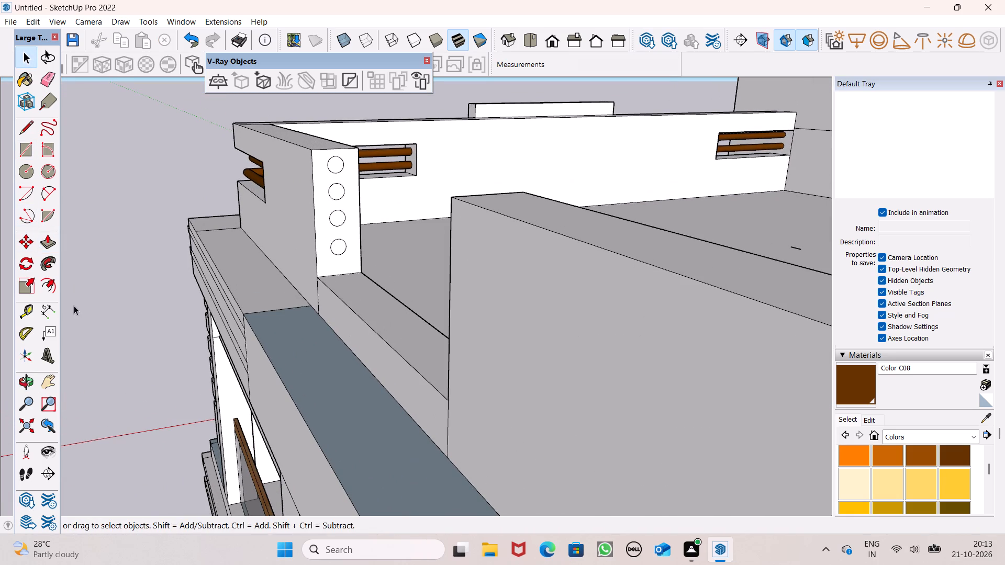
click(47, 242)
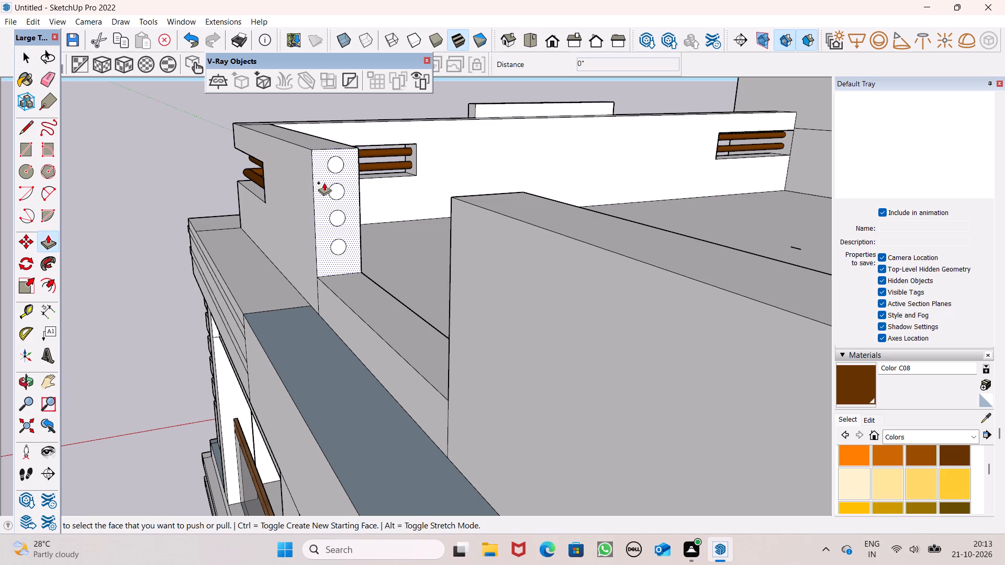
drag(339, 166, 465, 239)
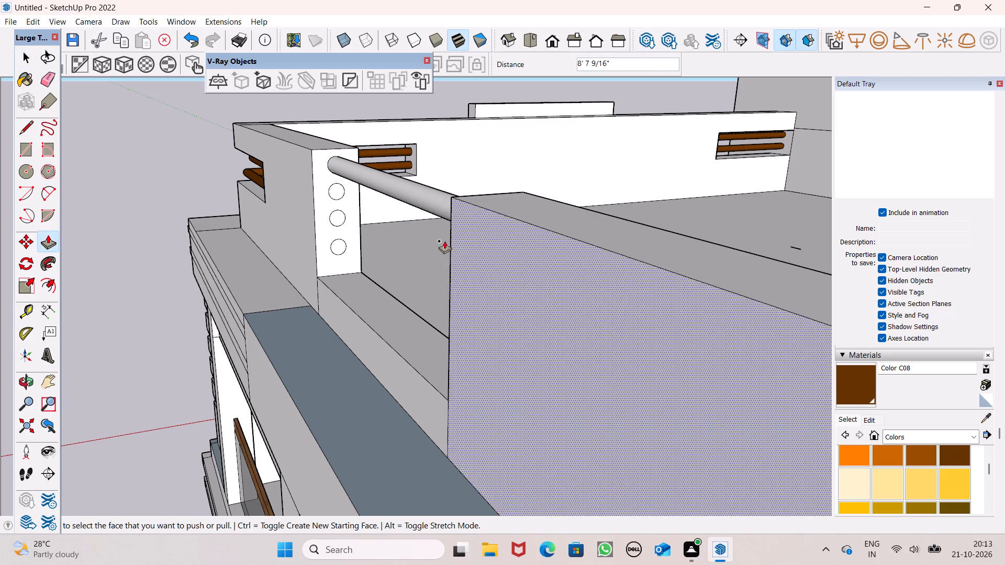
Extrude the three lower circles about 9' 4 5/16" across the first opening up to the middle parapet block.
middle_drag(444, 240, 574, 211)
scroll(516, 201, down, 5)
middle_drag(560, 216, 563, 238)
scroll(580, 195, up, 6)
scroll(462, 169, down, 5)
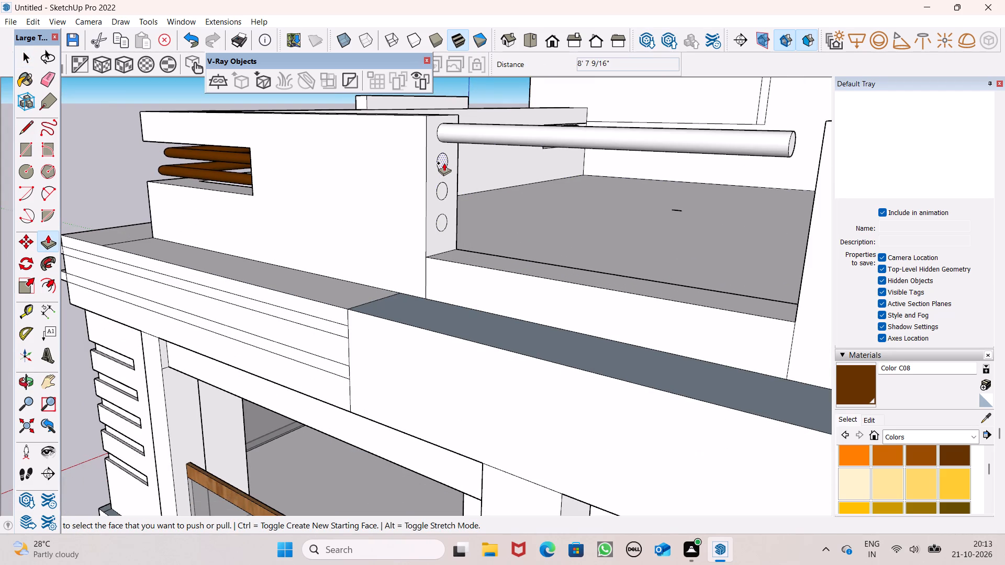
drag(442, 162, 806, 267)
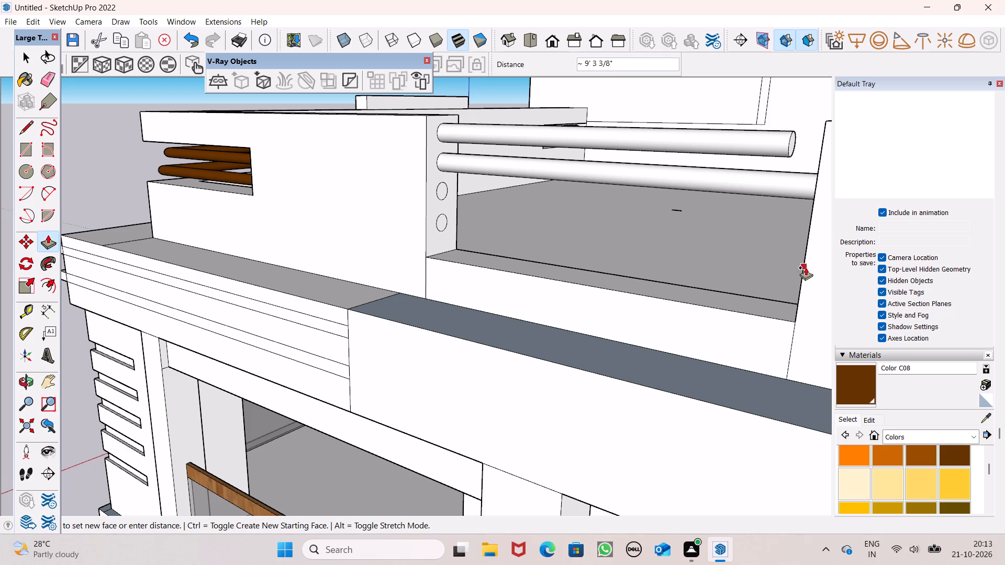
drag(806, 267, 802, 267)
drag(441, 191, 726, 275)
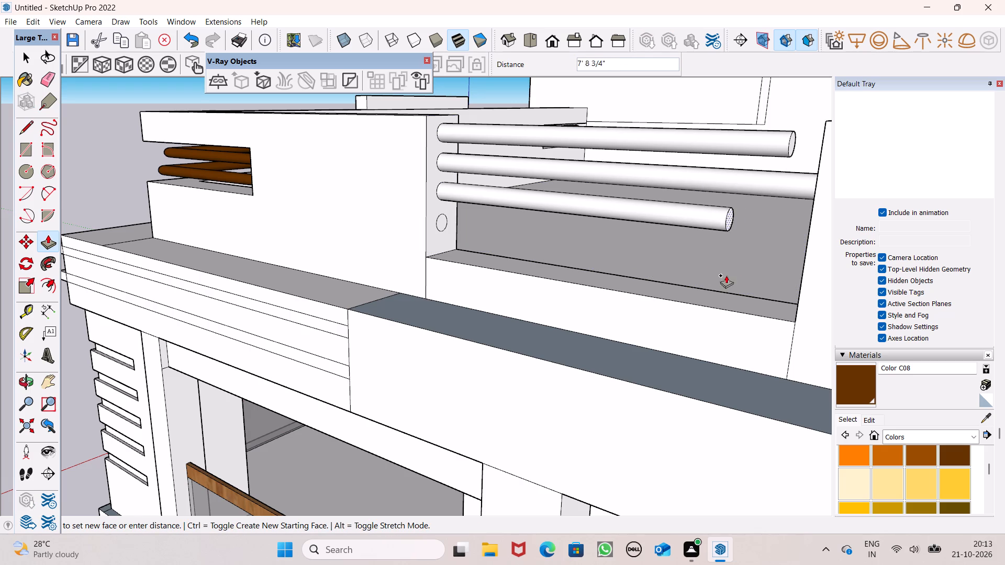
drag(726, 275, 812, 299)
drag(438, 224, 509, 262)
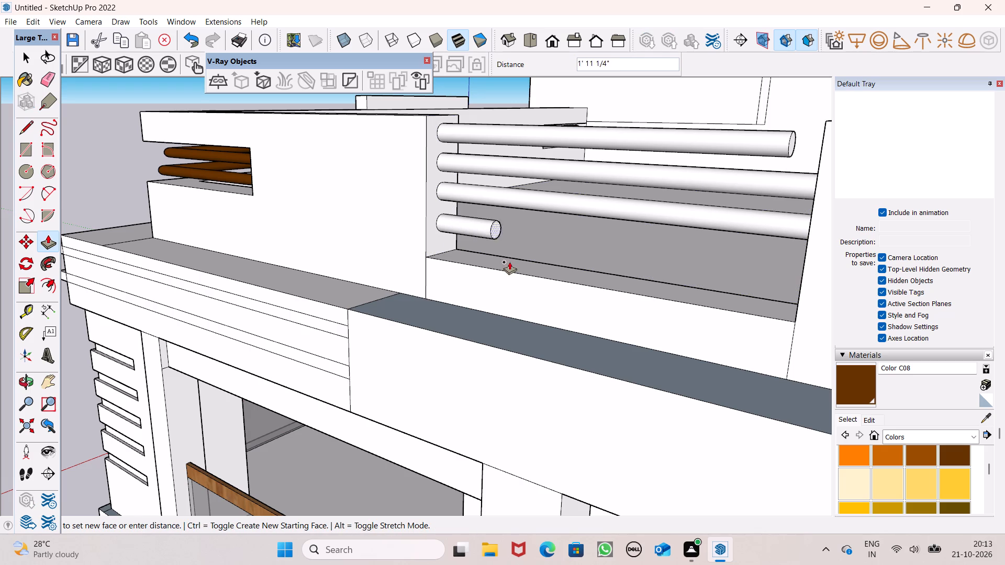
drag(509, 262, 801, 330)
Extend the top rail's free end by about 8 13/16" to meet the middle parapet block.
scroll(616, 231, down, 4)
middle_drag(619, 262, 792, 281)
scroll(787, 178, up, 12)
middle_drag(786, 178, 643, 230)
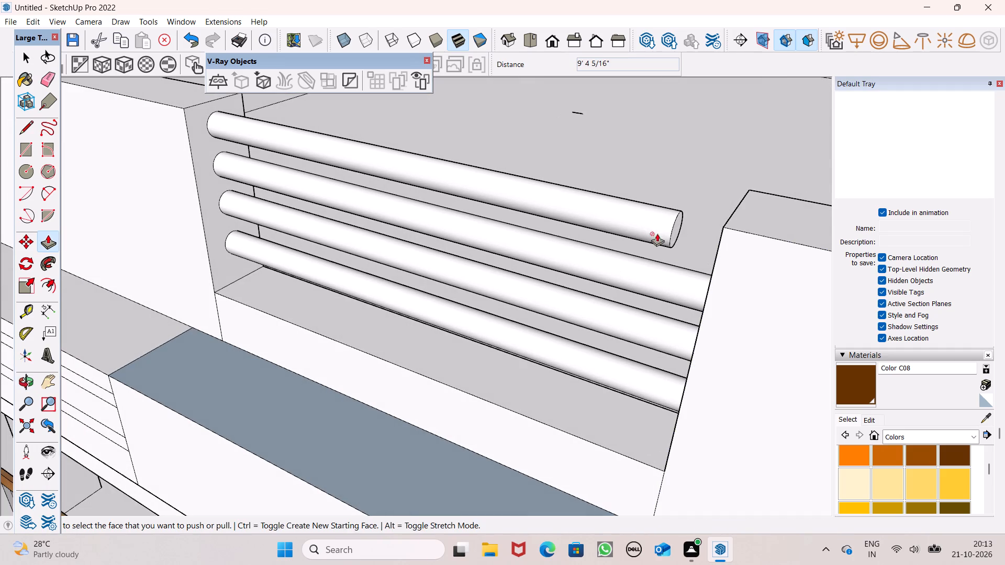
drag(675, 231, 737, 240)
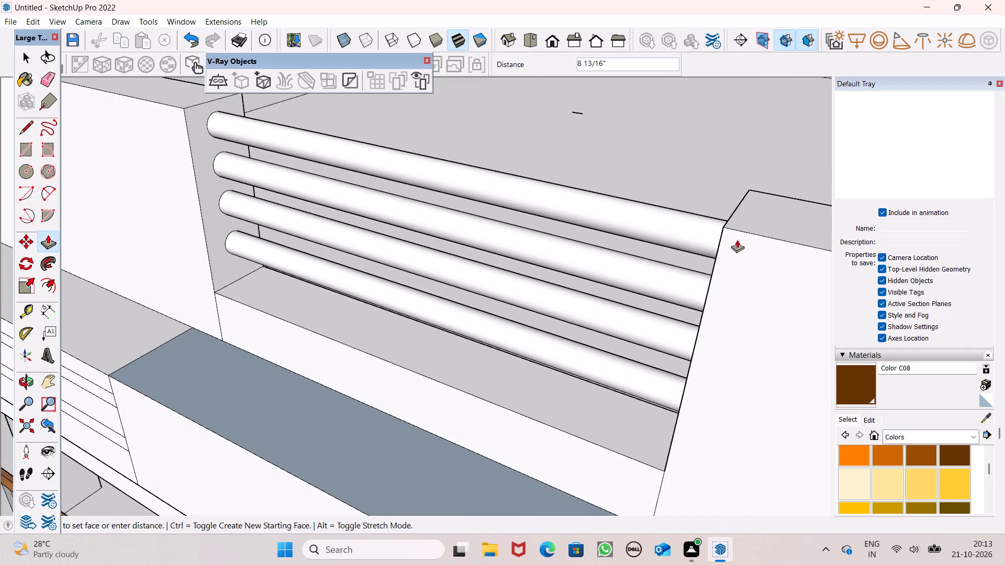
Finish extending the top rail's free end, about 9" in all, into the middle parapet block.
drag(737, 240, 738, 240)
Draw a line across the corner parapet's top beside the first opening and raise the narrow end strip about 1' 2 9/16" as a post.
scroll(658, 200, down, 3)
middle_drag(652, 205, 803, 166)
scroll(658, 149, down, 8)
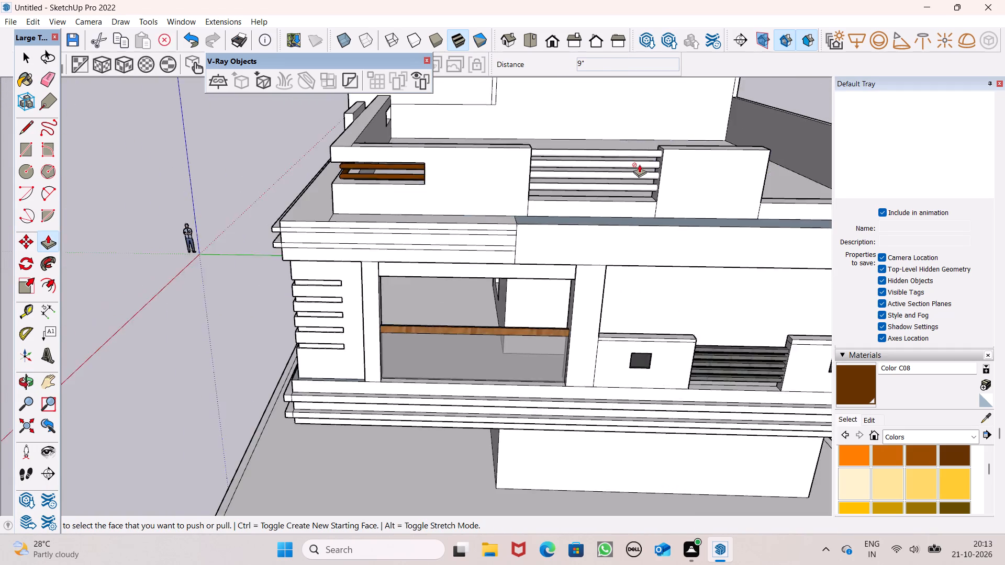
middle_drag(639, 164, 566, 275)
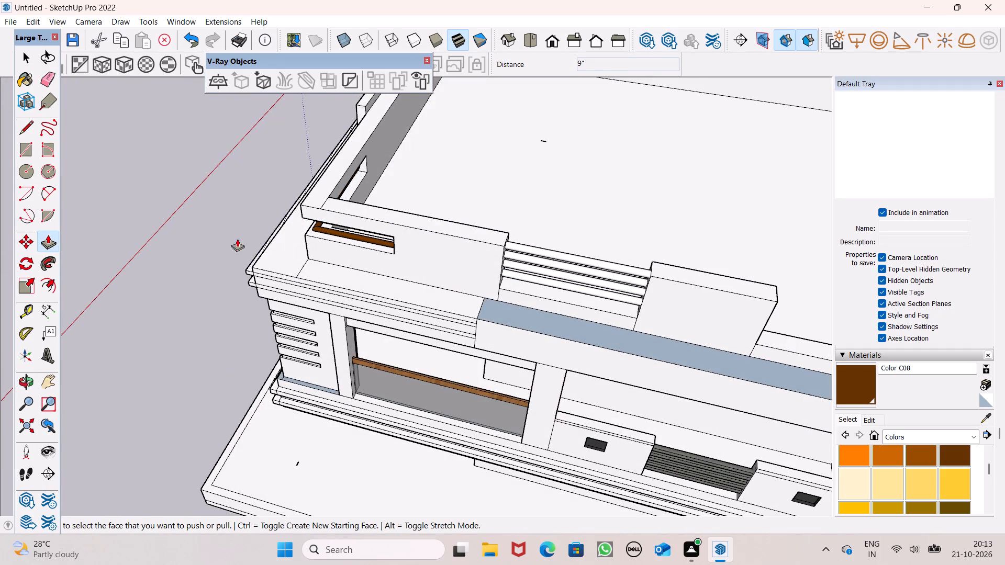
click(24, 127)
scroll(554, 218, up, 5)
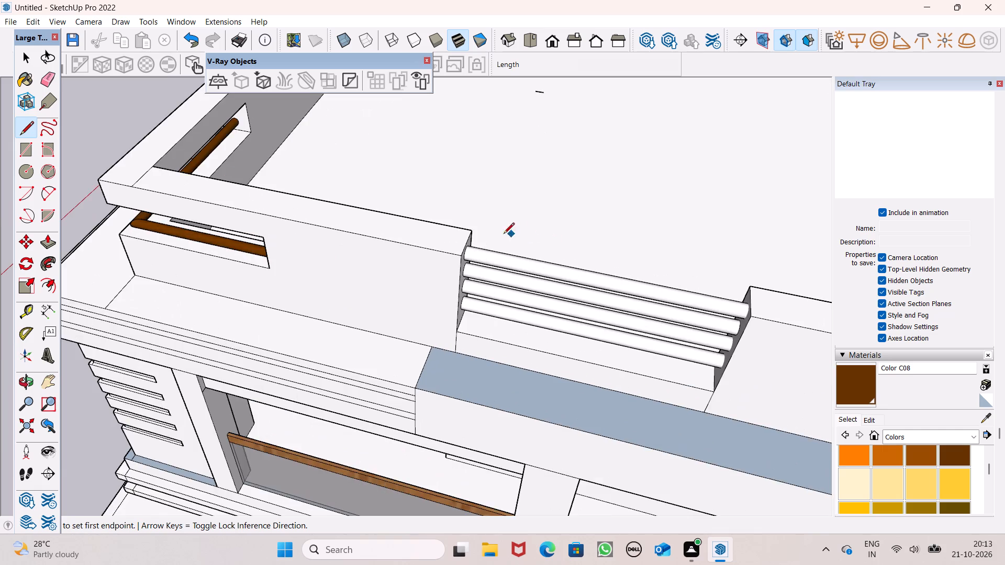
scroll(471, 240, up, 4)
drag(444, 263, 444, 249)
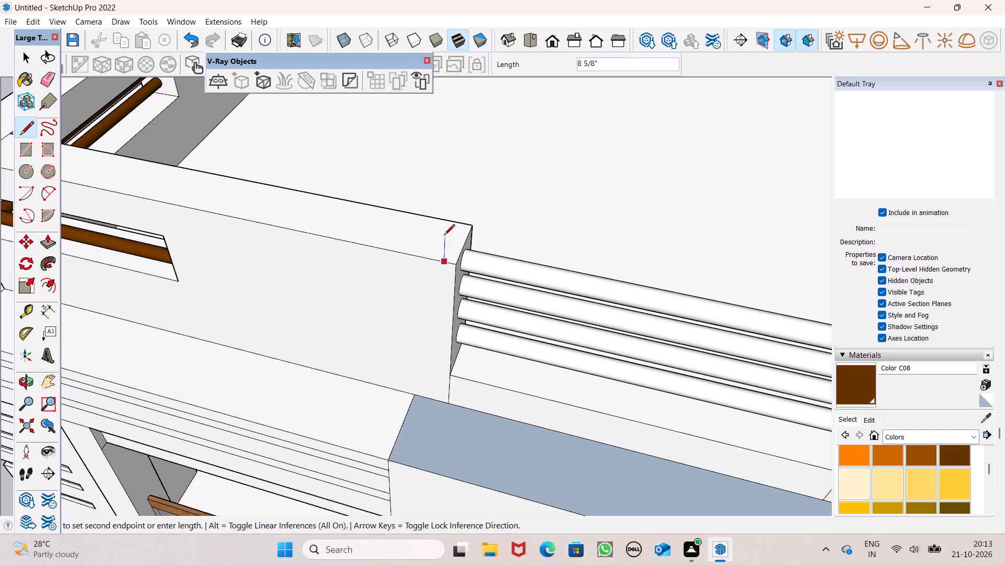
click(459, 225)
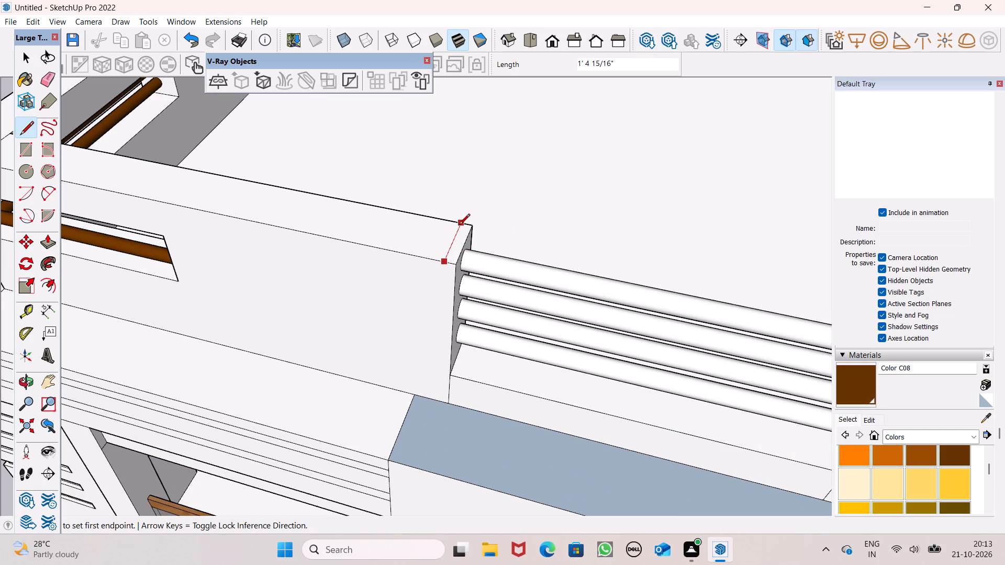
click(47, 238)
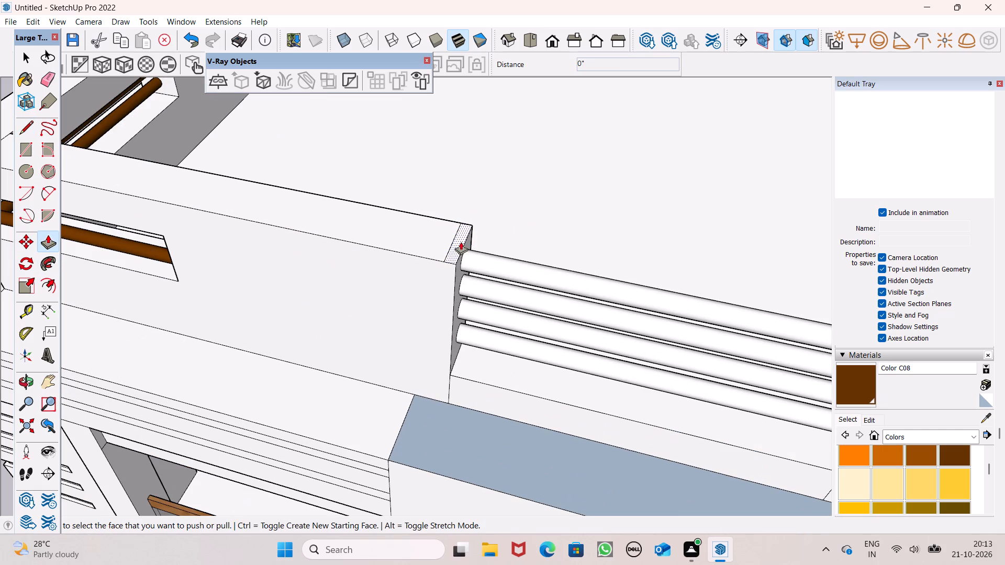
drag(458, 247, 475, 205)
Draw a line across the post's inner face near its top and extrude the upper part about 9' 9 5/16" over the opening as a beam.
scroll(475, 205, down, 5)
middle_drag(552, 239, 533, 182)
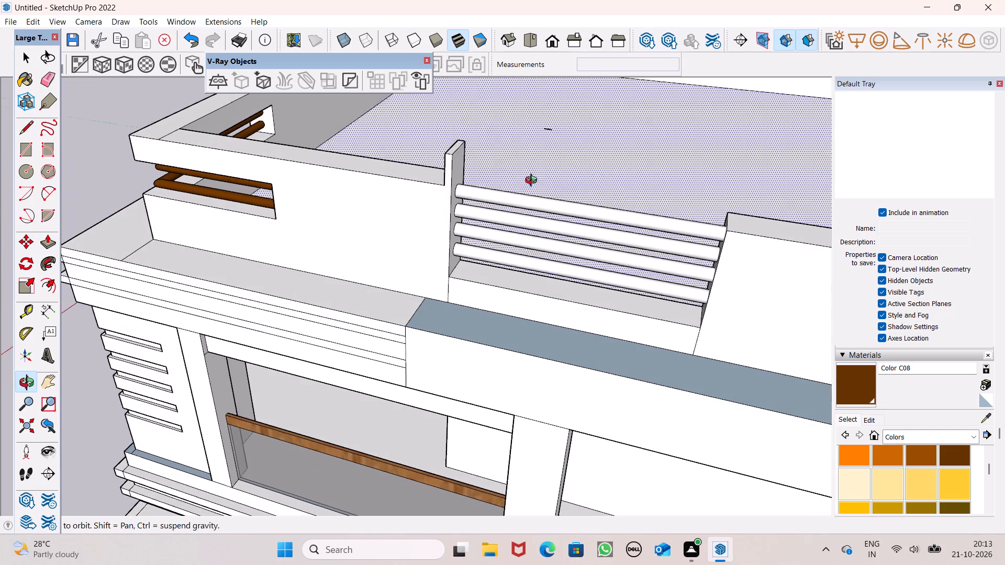
middle_drag(533, 182, 533, 181)
middle_drag(548, 199, 420, 163)
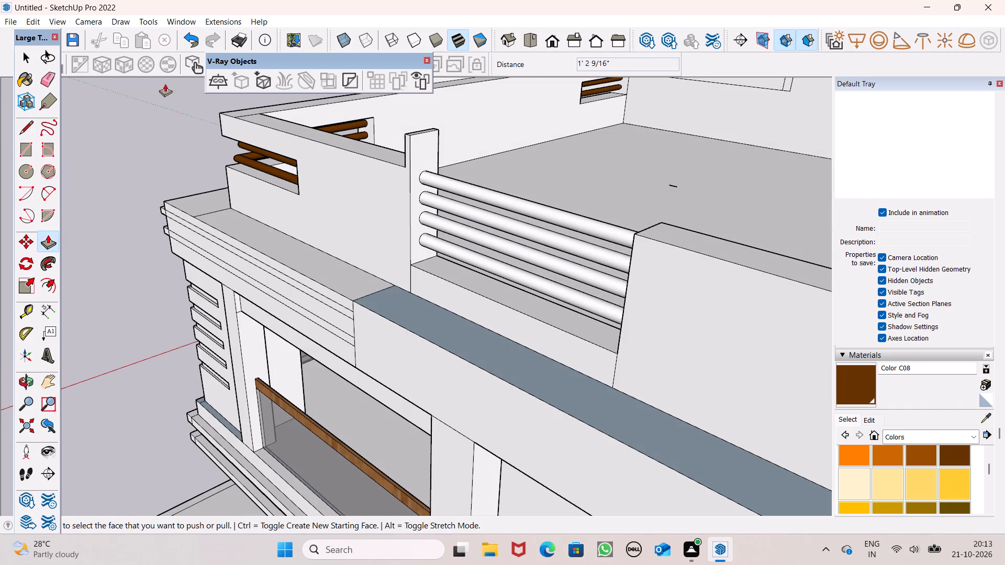
click(29, 128)
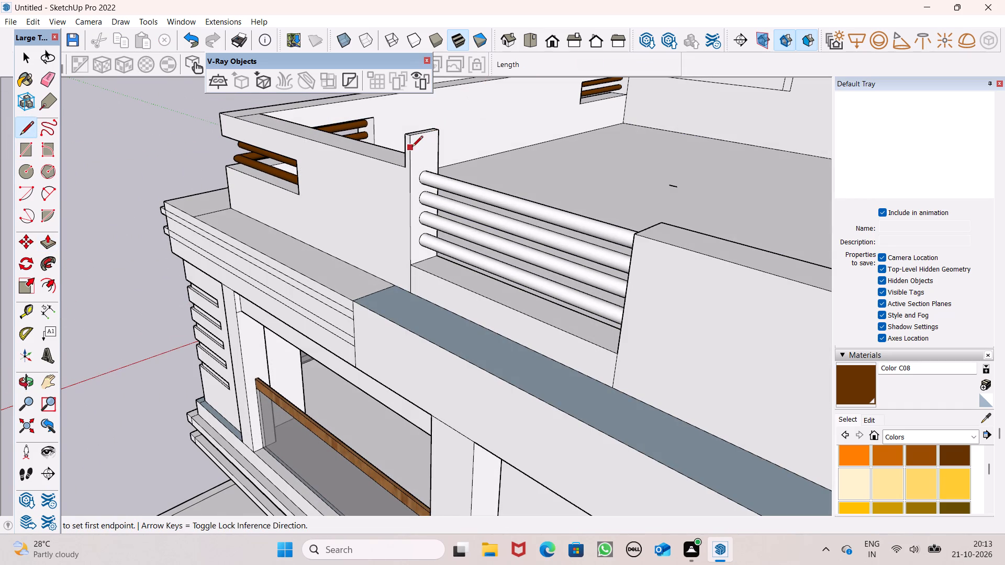
drag(411, 147, 417, 147)
click(438, 140)
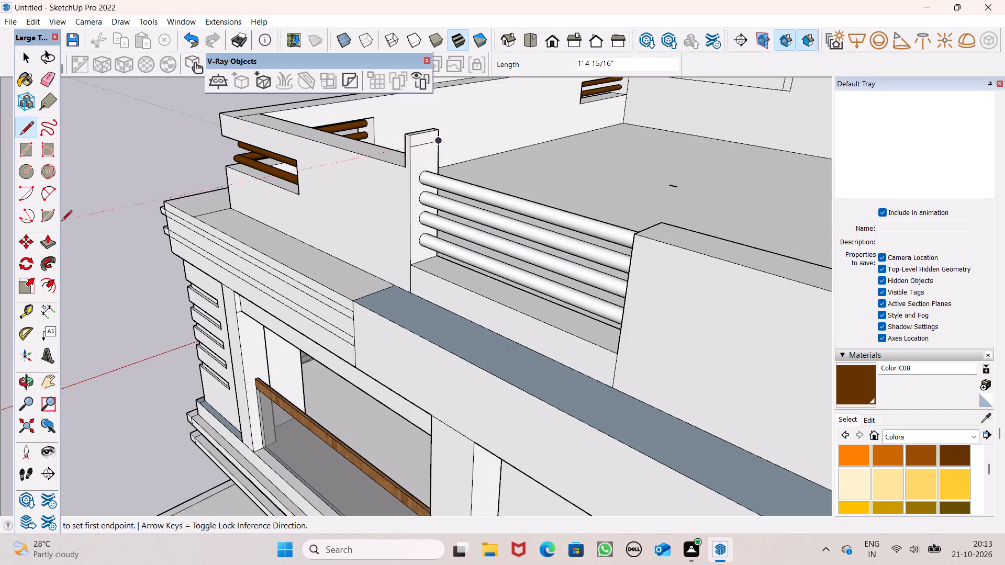
drag(46, 242, 52, 238)
drag(423, 137, 460, 144)
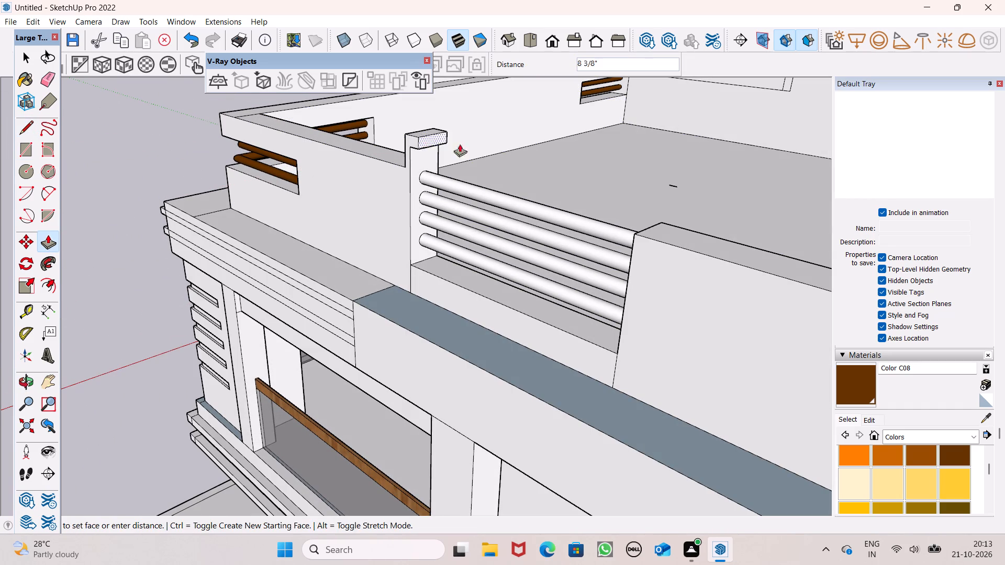
drag(460, 144, 669, 195)
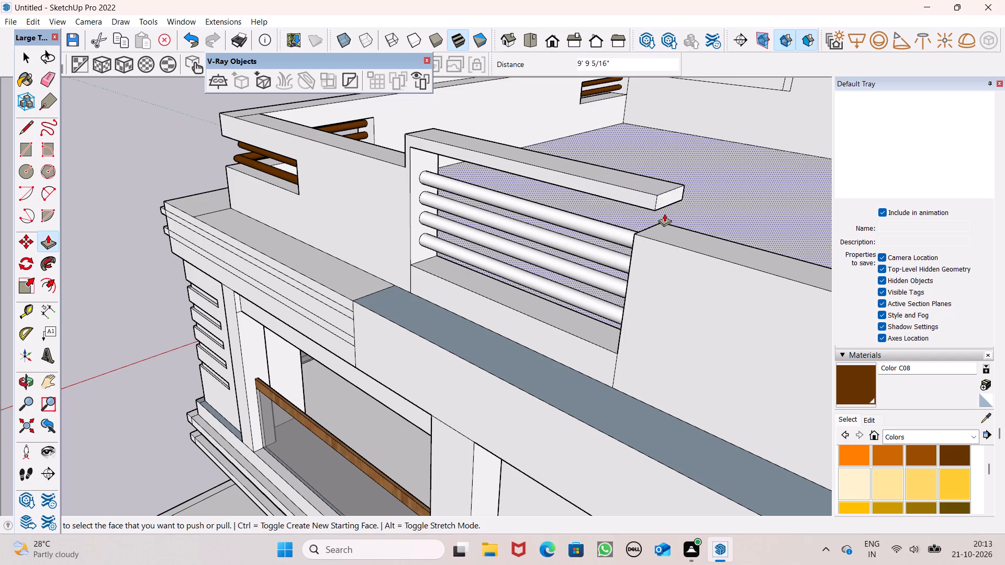
Draw a line across the beam's underside near its free end, above the middle parapet block.
middle_drag(662, 202, 720, 72)
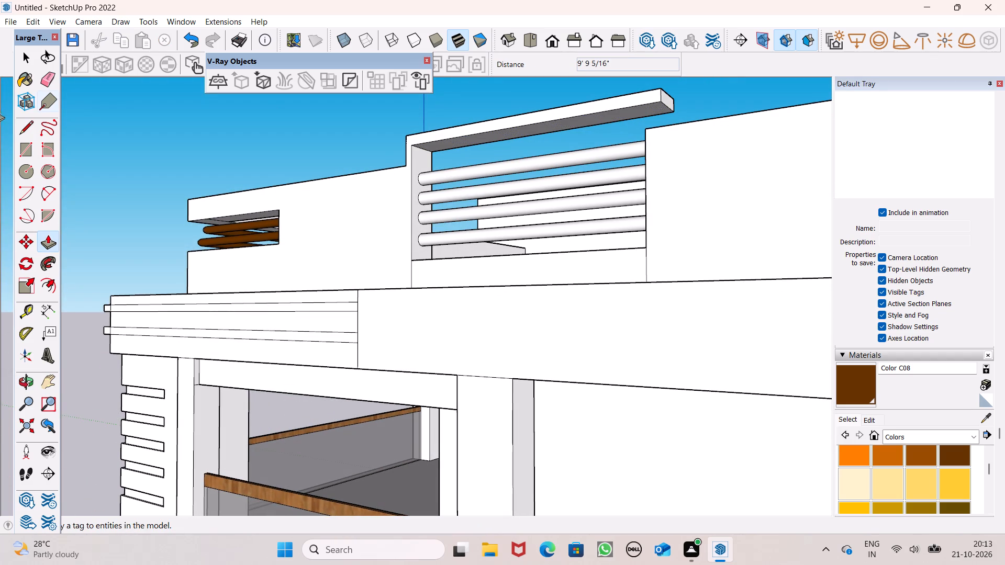
drag(21, 127, 30, 127)
scroll(471, 128, up, 5)
scroll(562, 148, down, 4)
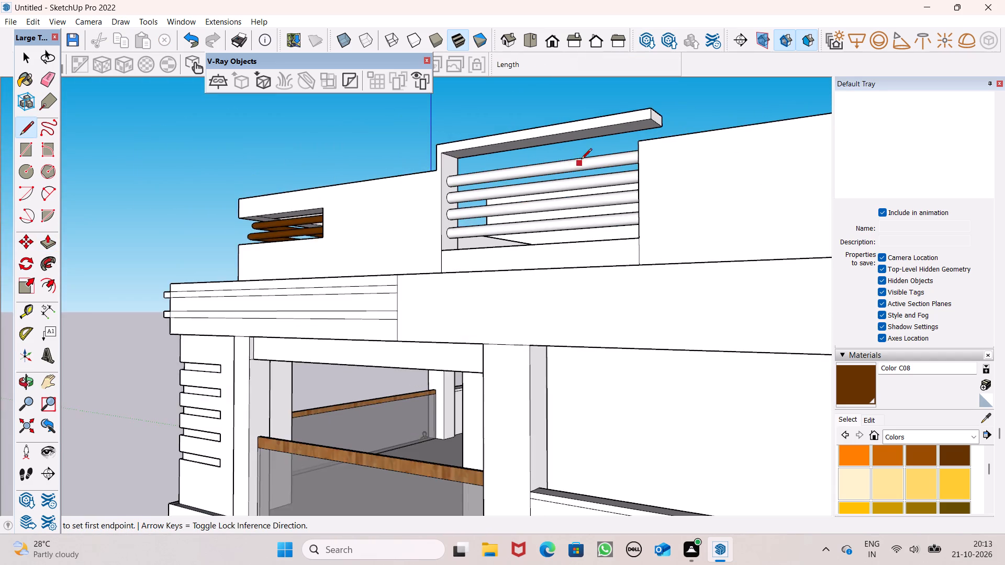
middle_drag(581, 160, 653, 162)
scroll(676, 151, up, 6)
scroll(731, 141, down, 1)
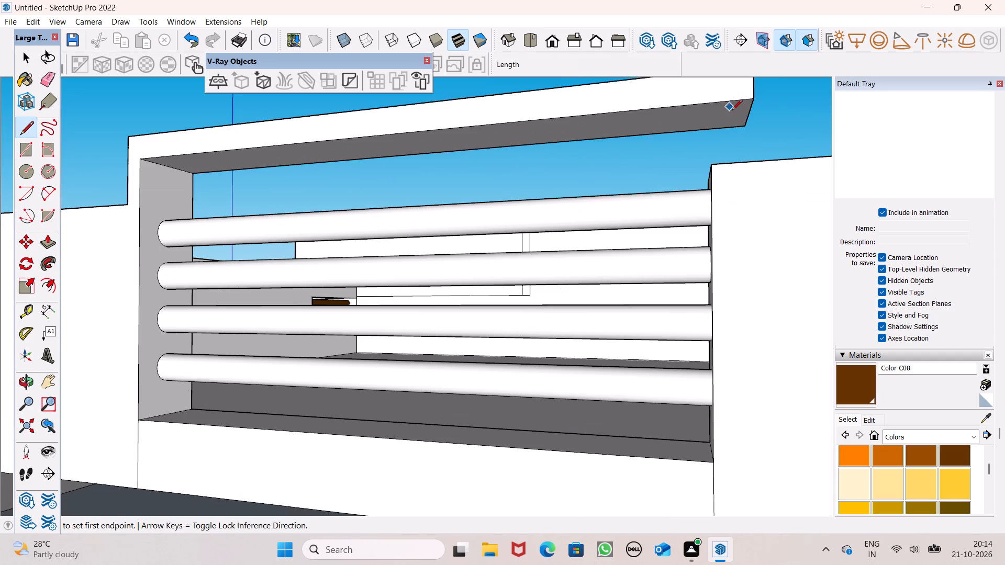
middle_drag(732, 115, 735, 107)
scroll(679, 193, down, 3)
scroll(725, 114, up, 5)
middle_drag(740, 128, 747, 113)
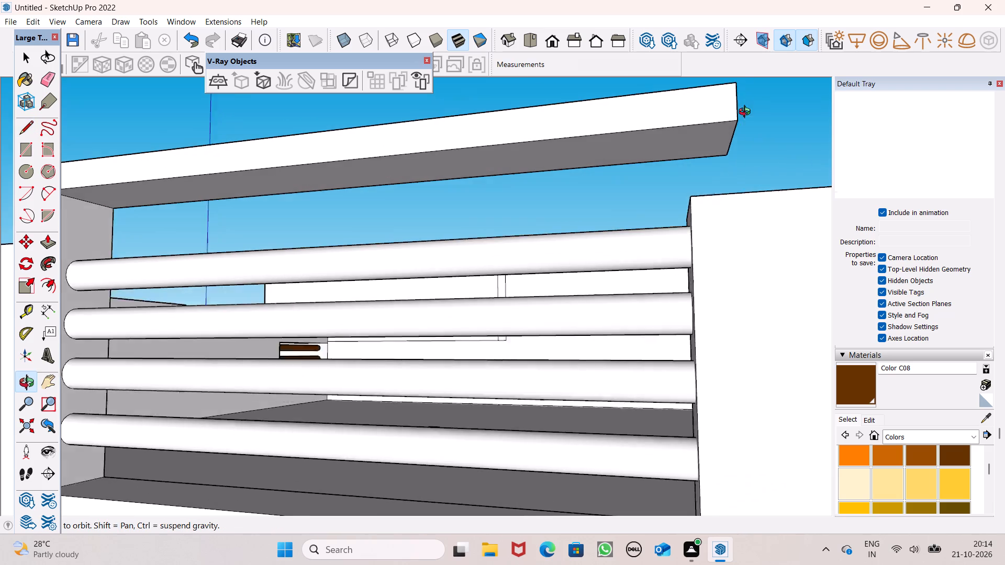
middle_drag(747, 113, 754, 98)
scroll(722, 95, up, 5)
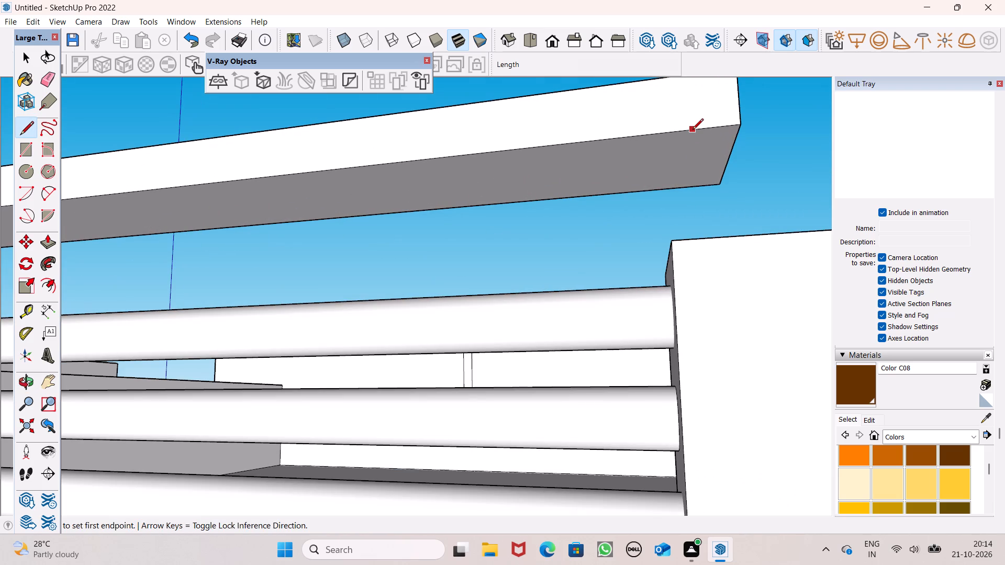
click(693, 130)
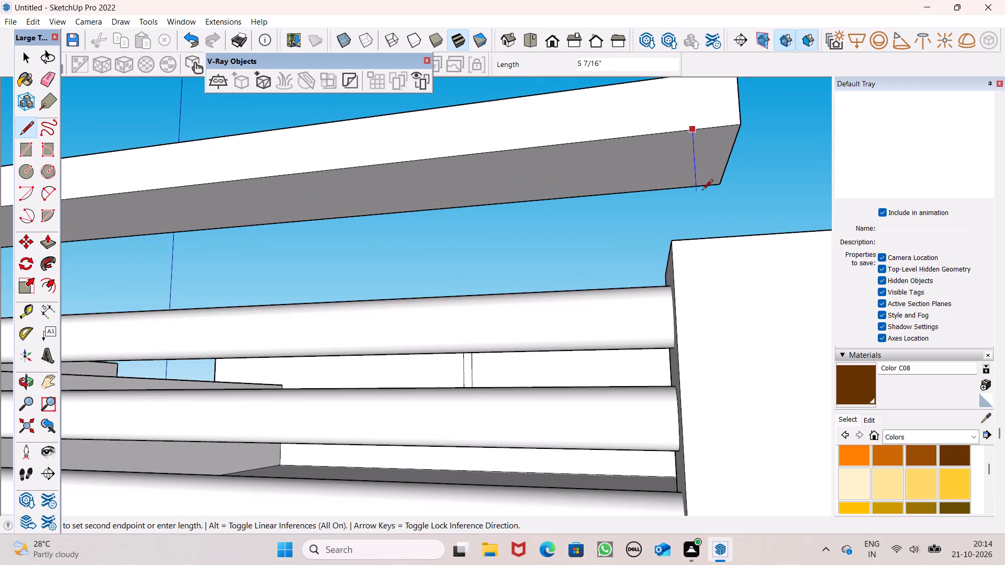
scroll(695, 189, up, 6)
scroll(694, 189, down, 3)
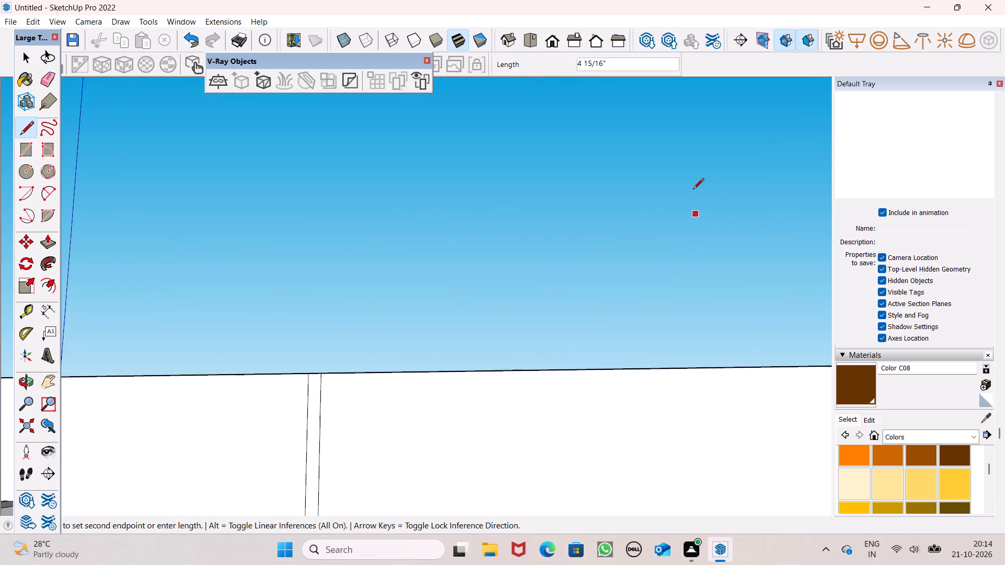
scroll(693, 190, down, 7)
middle_drag(693, 190, 689, 163)
scroll(689, 164, up, 7)
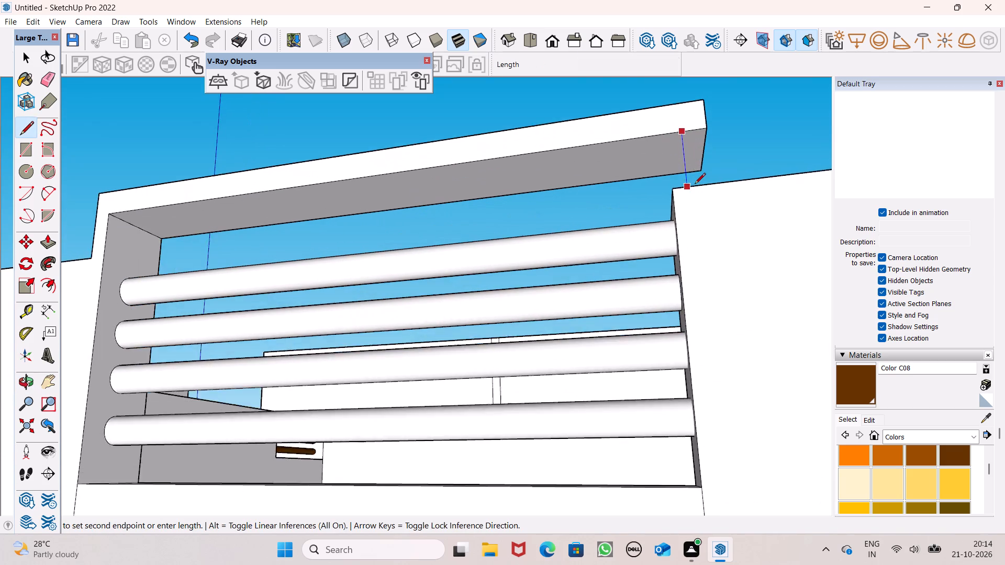
scroll(687, 174, up, 5)
scroll(686, 173, down, 5)
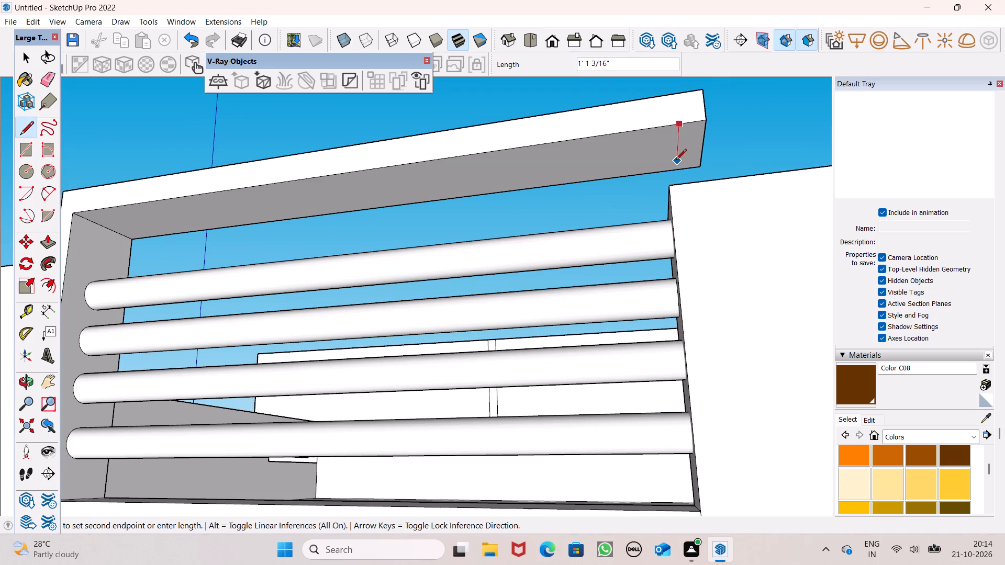
click(672, 175)
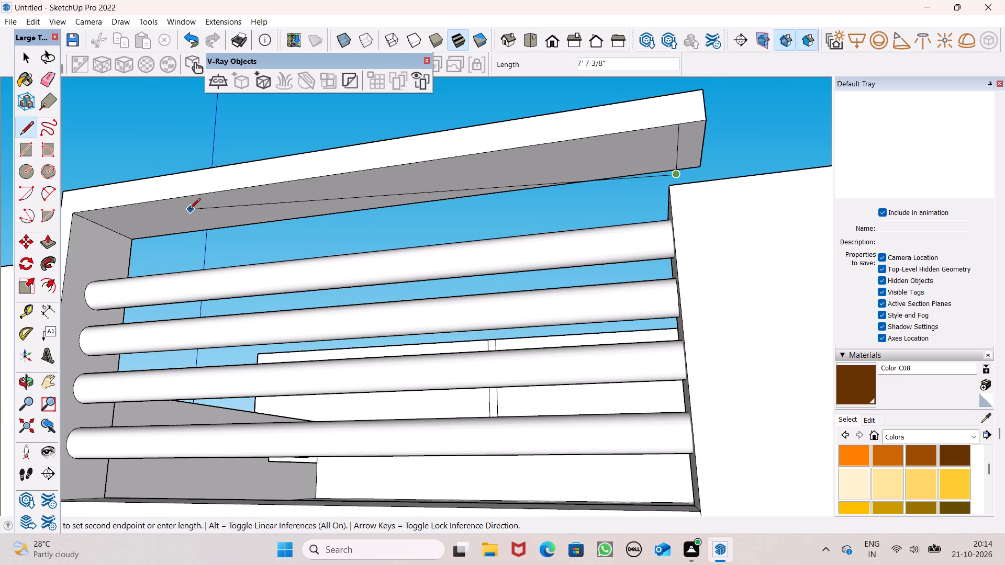
key(b)
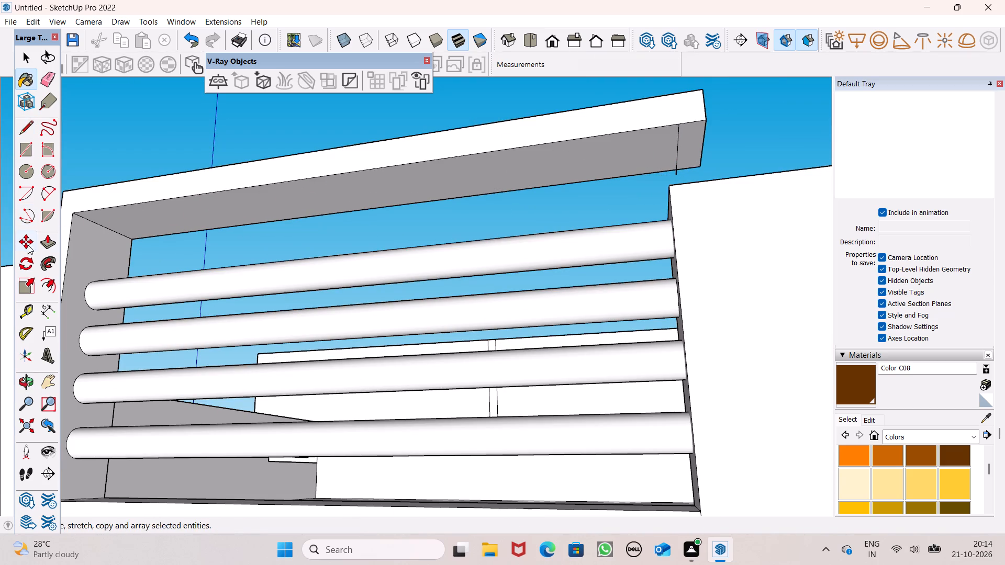
Extrude the marked end of the beam's underside about 9 9/16" down to the middle parapet block as a short leg.
drag(46, 241, 77, 241)
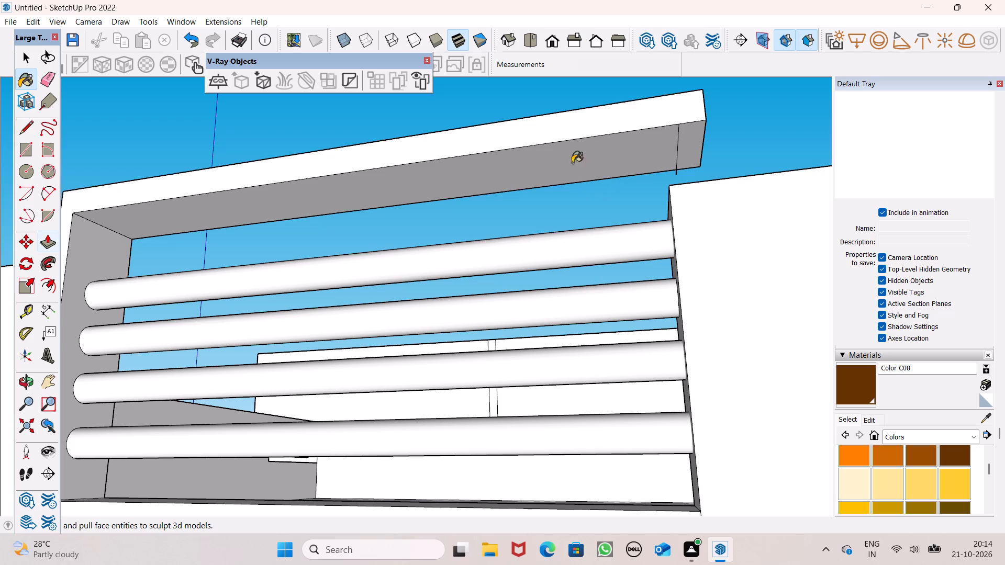
click(52, 240)
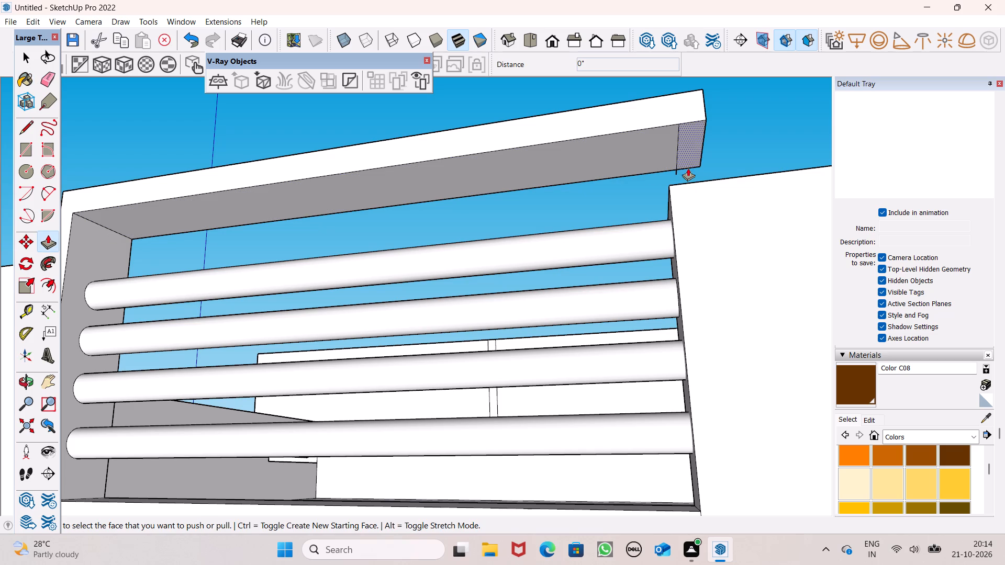
drag(685, 153, 694, 180)
Pull the short leg's inner face about 2 3/16" towards the opening, flush with the end of the middle parapet block.
scroll(710, 169, down, 3)
middle_drag(722, 198, 735, 250)
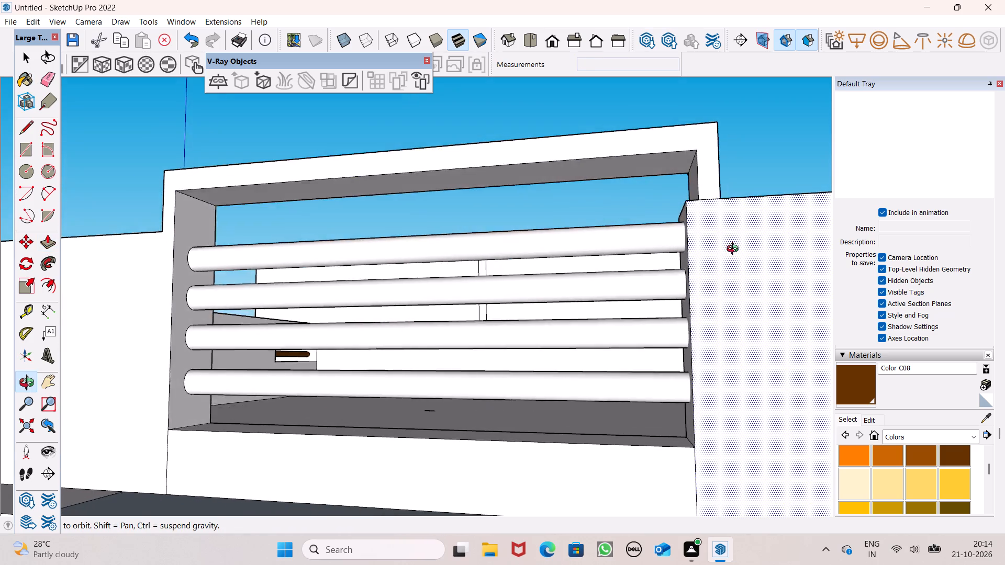
middle_drag(735, 250, 736, 262)
scroll(730, 200, down, 4)
middle_drag(736, 212, 754, 269)
scroll(695, 231, up, 6)
scroll(728, 228, down, 2)
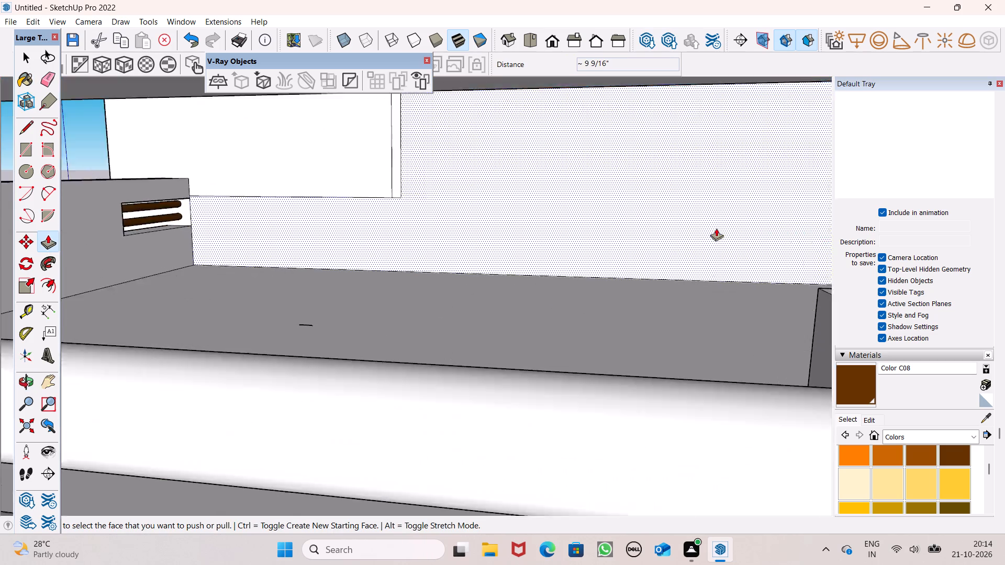
scroll(716, 228, down, 2)
middle_drag(696, 228, 711, 267)
scroll(700, 250, down, 1)
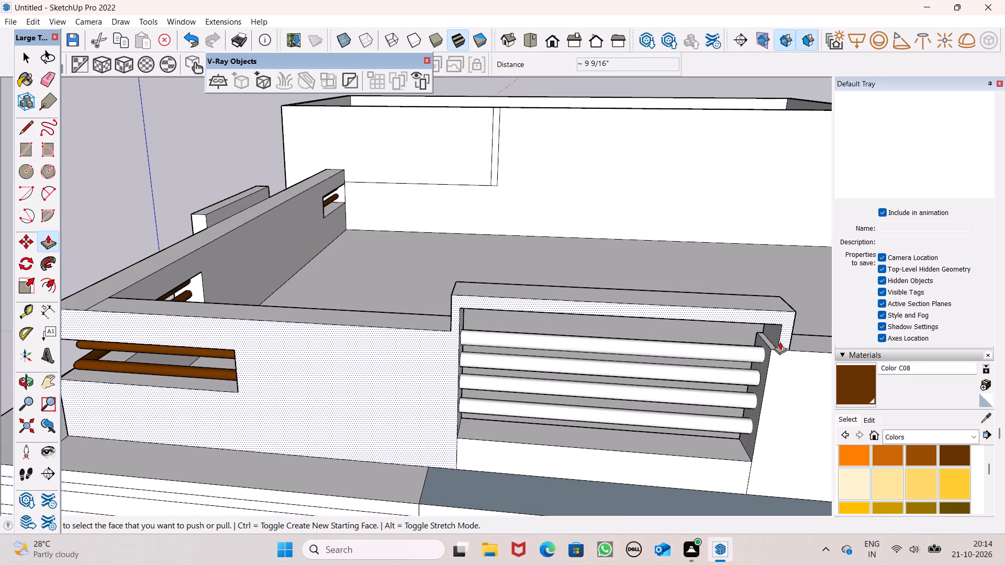
scroll(779, 345, up, 4)
drag(773, 342, 767, 353)
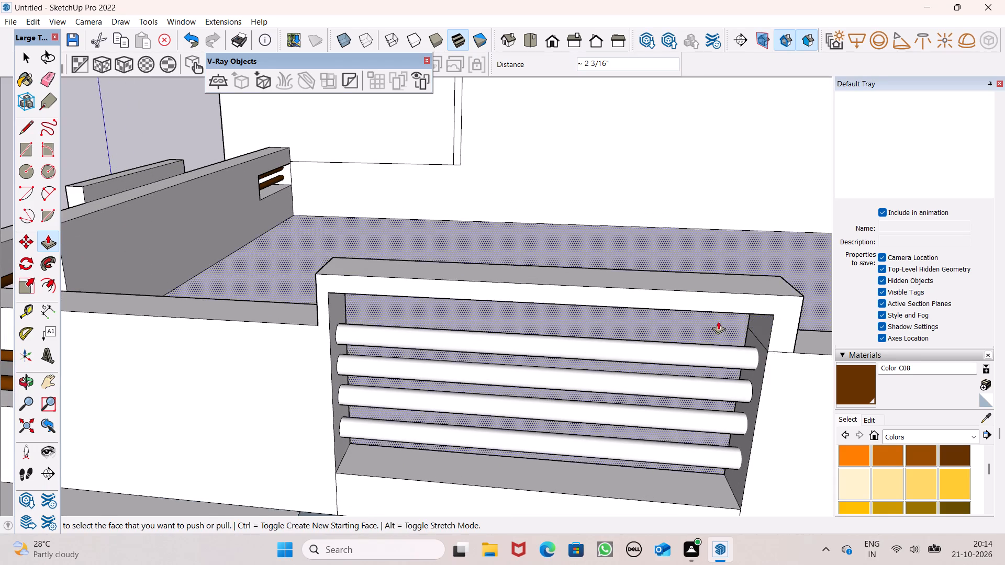
Push the outer end face of the beam and short leg in by about 1 11/16".
scroll(718, 321, down, 3)
middle_drag(738, 337, 591, 338)
scroll(696, 395, up, 5)
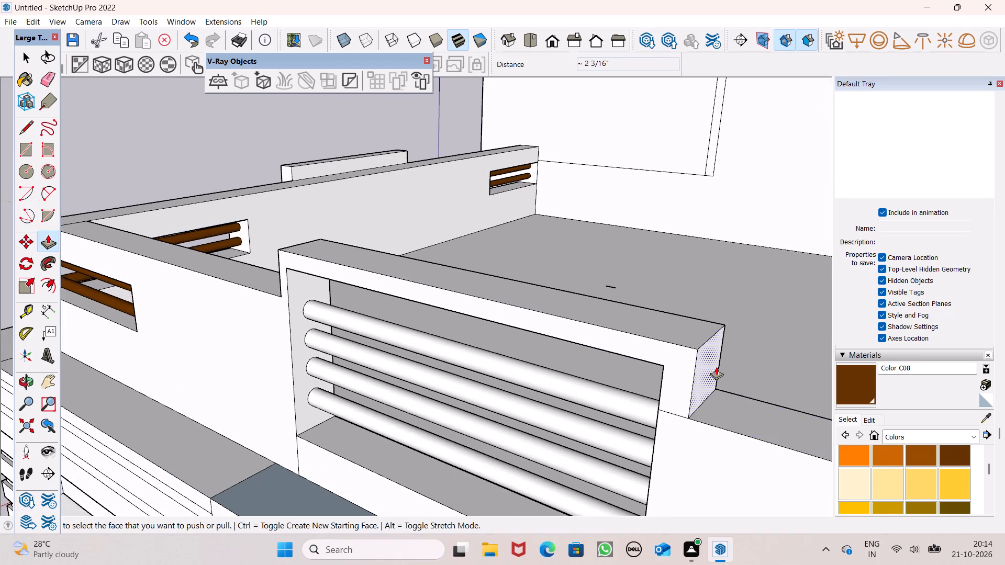
scroll(716, 367, down, 6)
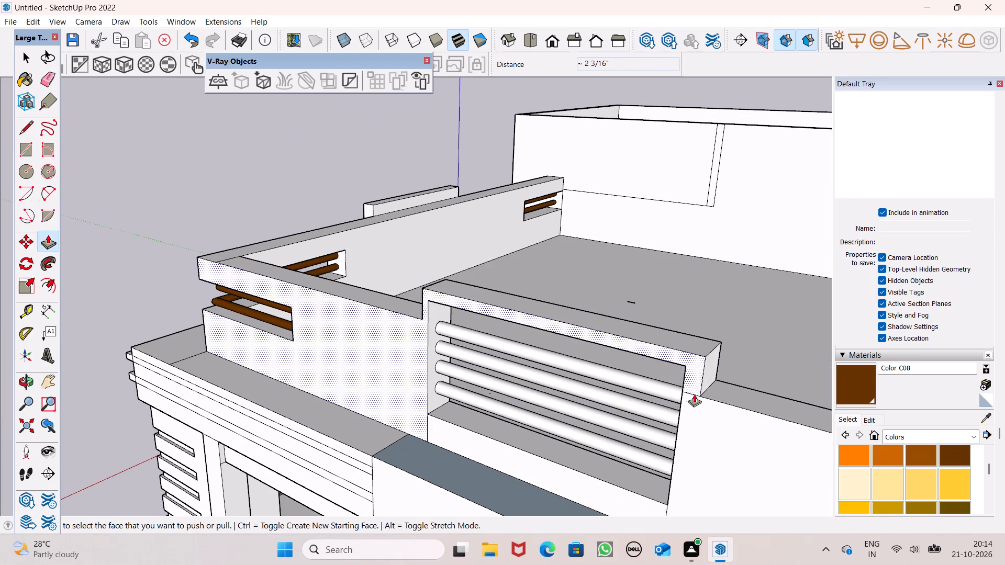
drag(705, 378, 699, 379)
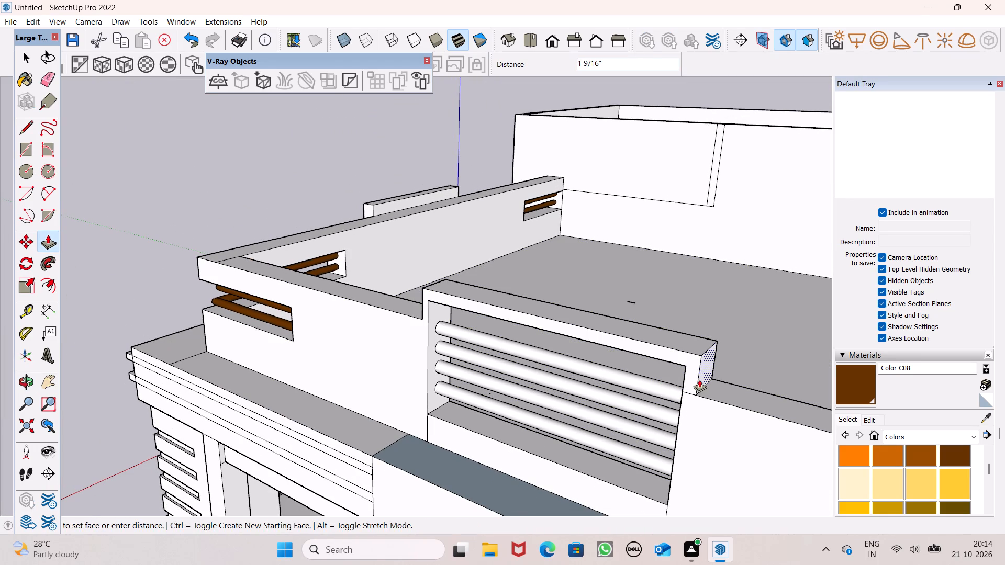
drag(699, 379, 699, 379)
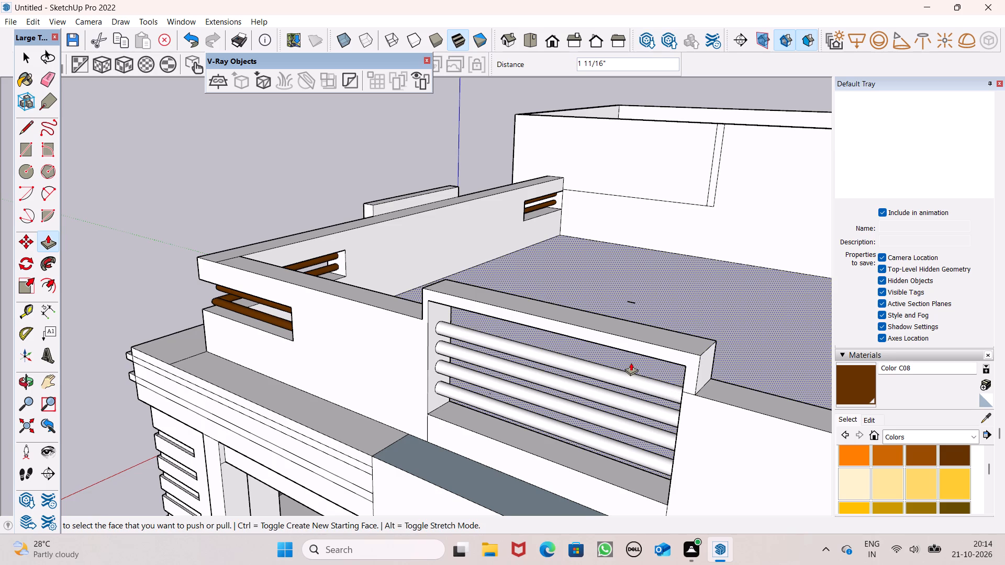
Thicken the beam over the first opening by pulling its underside down about 6 9/16".
scroll(735, 360, down, 3)
middle_drag(701, 357, 703, 239)
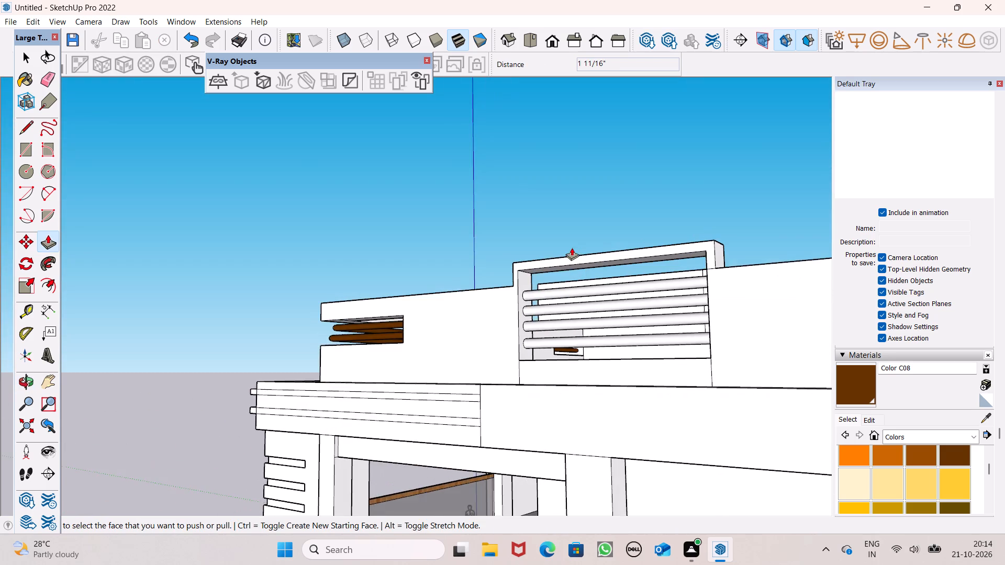
scroll(558, 252, up, 2)
scroll(561, 255, down, 1)
middle_drag(607, 261, 650, 239)
scroll(575, 288, up, 2)
drag(567, 256, 571, 278)
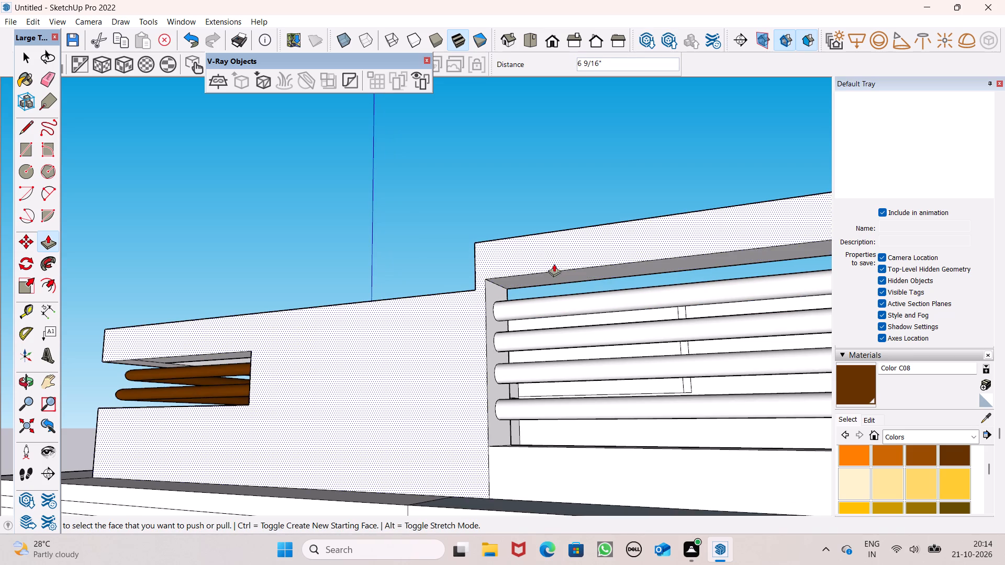
Examine the roof terrace parapet and the raised frame over the first front opening from several angles.
scroll(550, 250, down, 7)
middle_drag(647, 296, 660, 348)
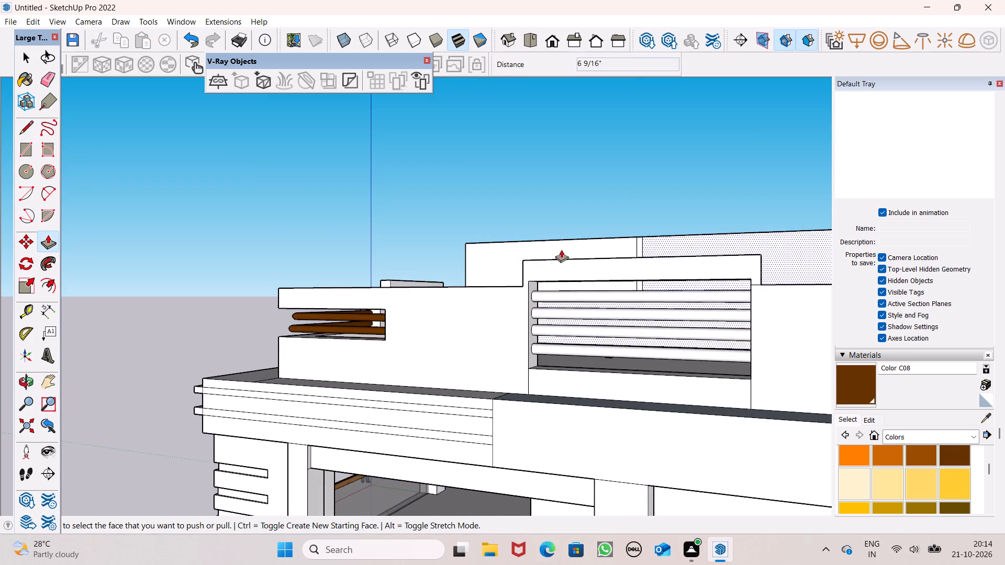
scroll(445, 212, down, 4)
middle_drag(531, 288, 557, 331)
scroll(517, 252, down, 1)
middle_drag(740, 299, 730, 312)
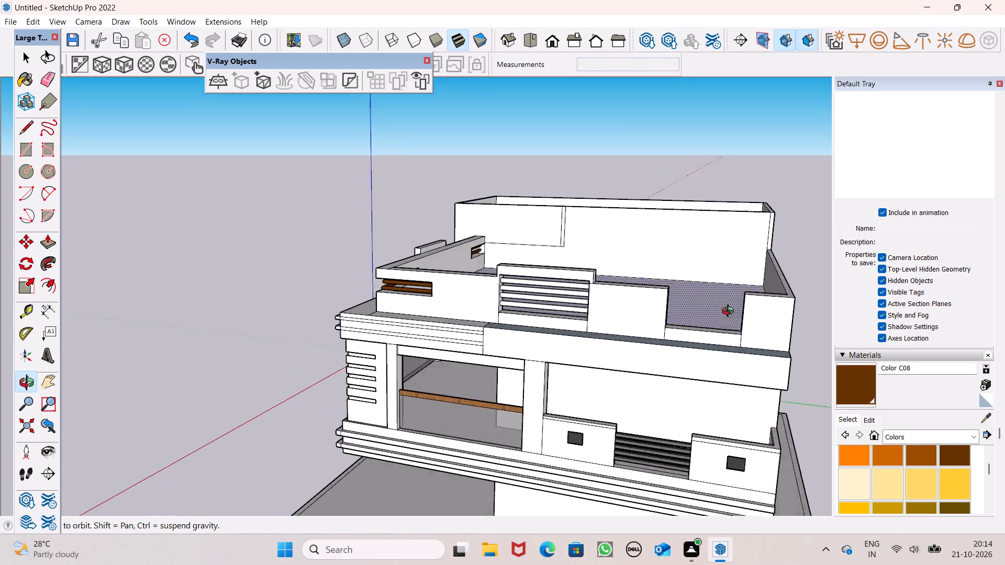
middle_drag(730, 312, 622, 318)
scroll(642, 314, down, 3)
middle_drag(654, 334, 644, 335)
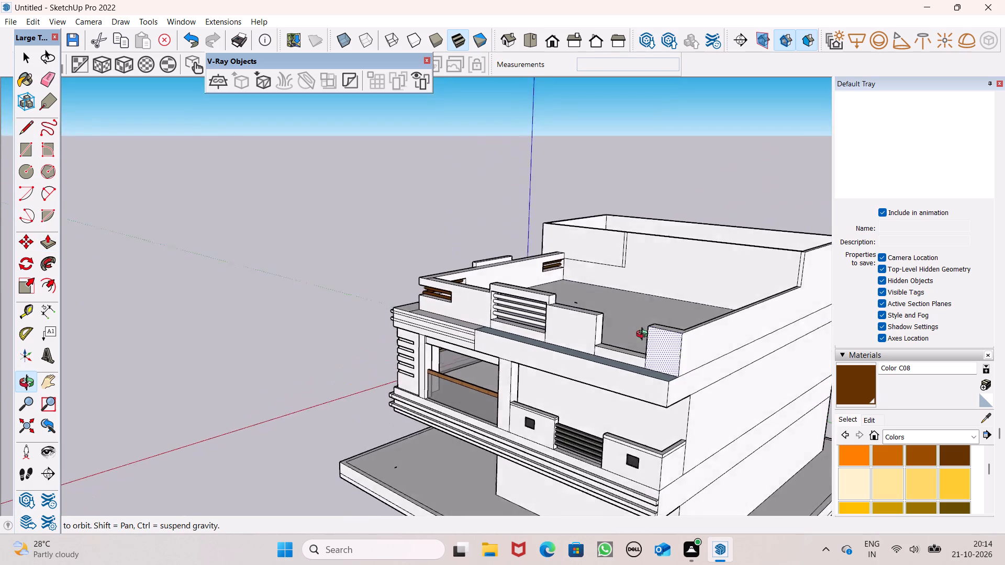
middle_drag(644, 335, 691, 260)
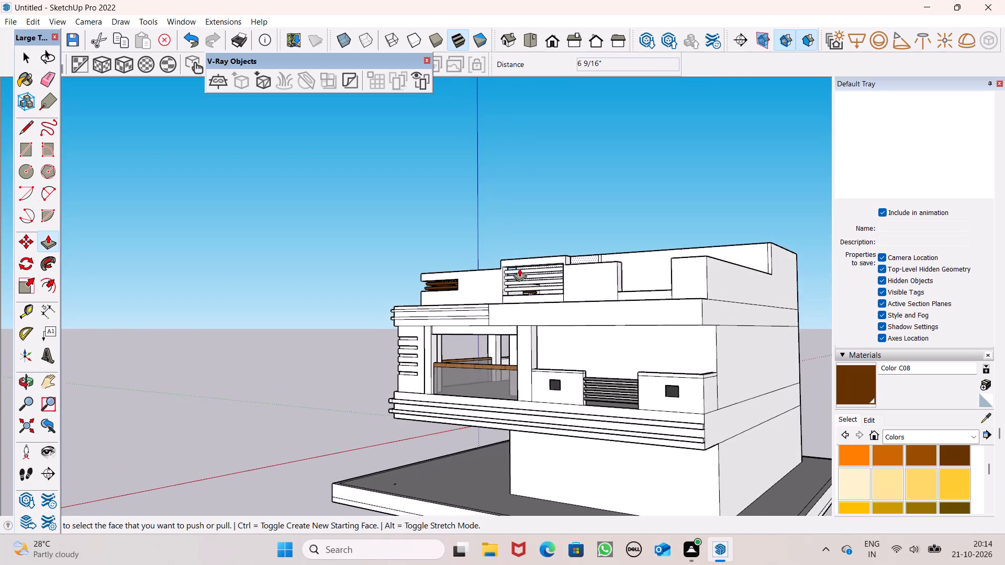
scroll(519, 268, up, 6)
scroll(519, 268, down, 3)
middle_drag(541, 321, 711, 380)
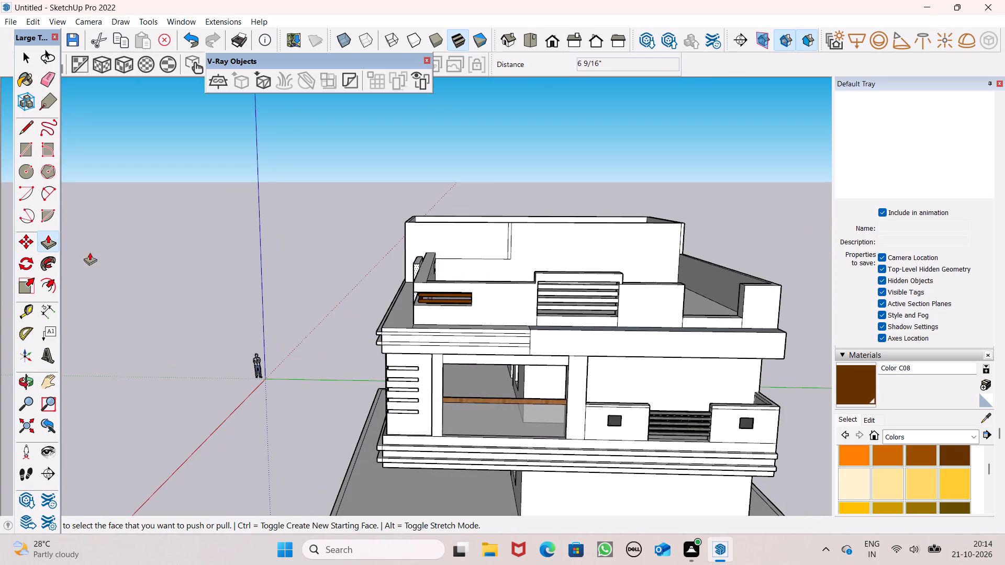
Draw a 5' vertical line on each side of the railed front opening, from the parapet top down to the ledge.
drag(20, 130, 25, 132)
scroll(281, 285, down, 2)
middle_drag(366, 301, 400, 359)
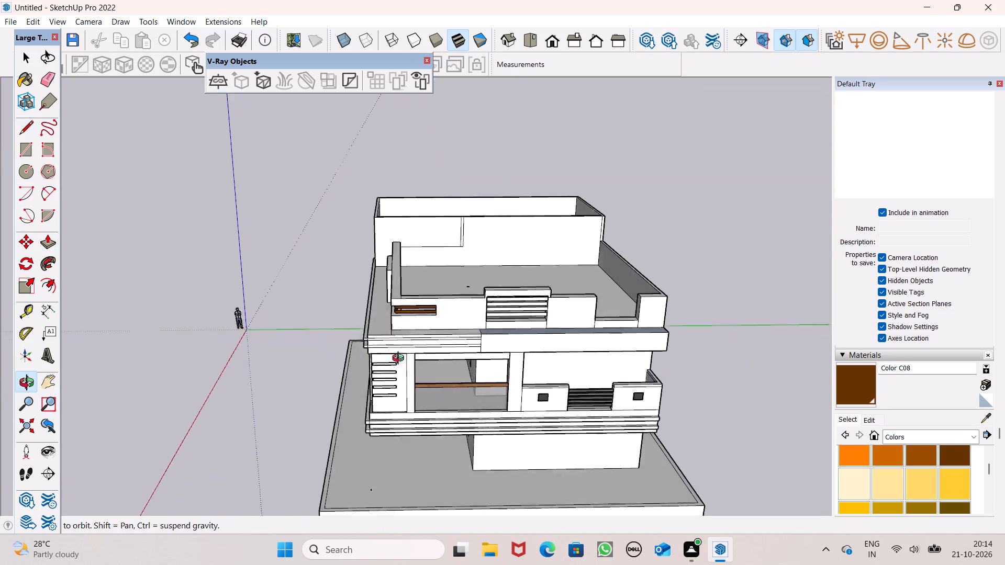
middle_drag(400, 359, 429, 385)
scroll(421, 342, up, 6)
scroll(615, 283, up, 7)
middle_drag(576, 290, 576, 291)
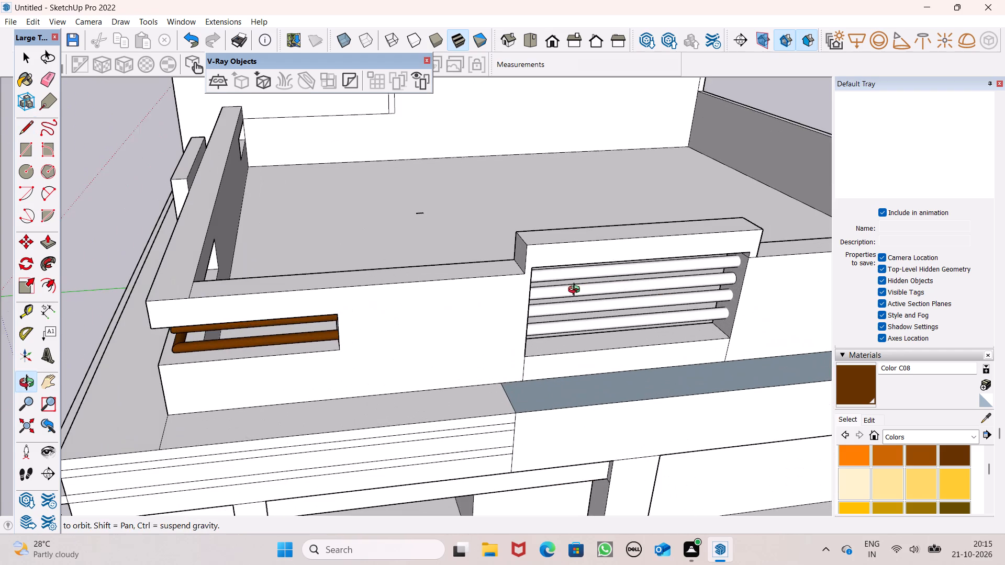
middle_drag(576, 291, 528, 283)
scroll(539, 289, up, 1)
scroll(494, 280, up, 3)
click(494, 272)
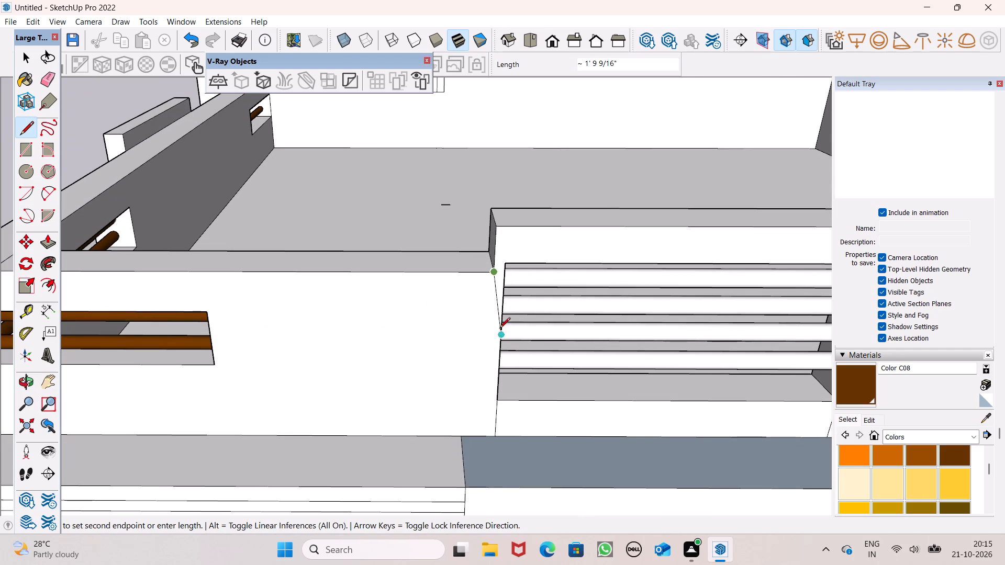
click(486, 437)
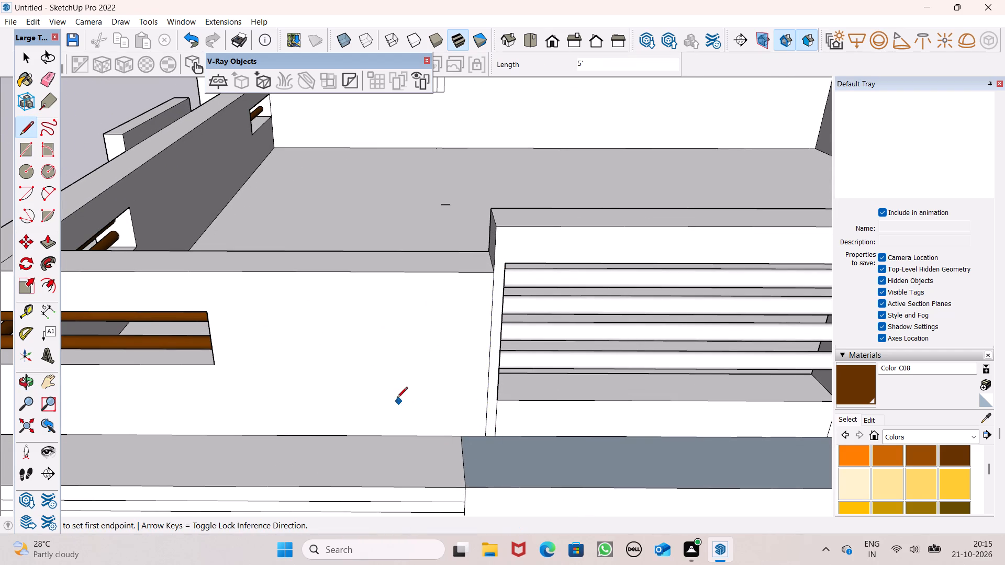
scroll(397, 399, down, 6)
scroll(691, 375, up, 4)
click(651, 311)
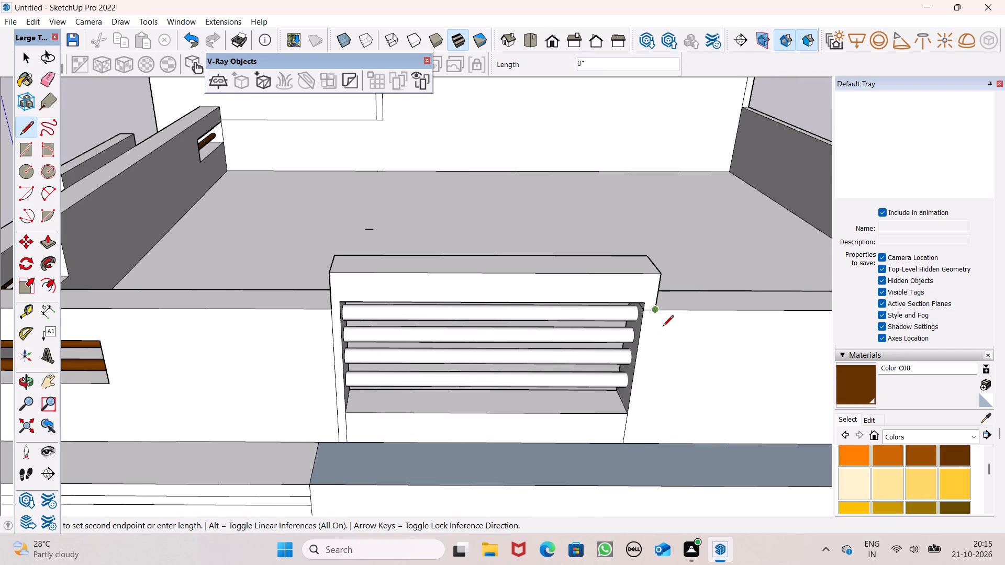
click(638, 446)
Erase the stray edge beside the opening's upper corner and the short diagonal edge inside that corner.
click(41, 85)
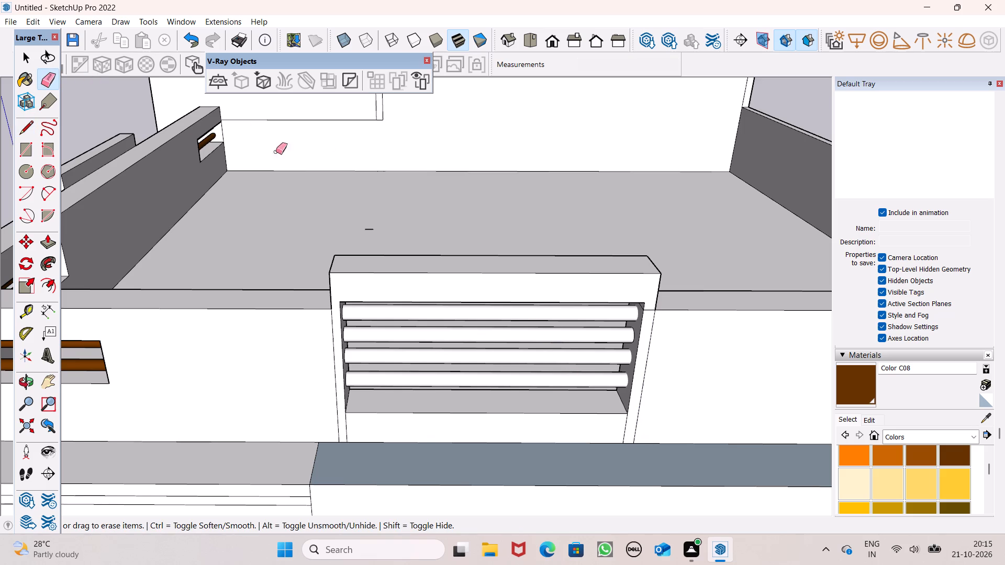
scroll(644, 331, up, 6)
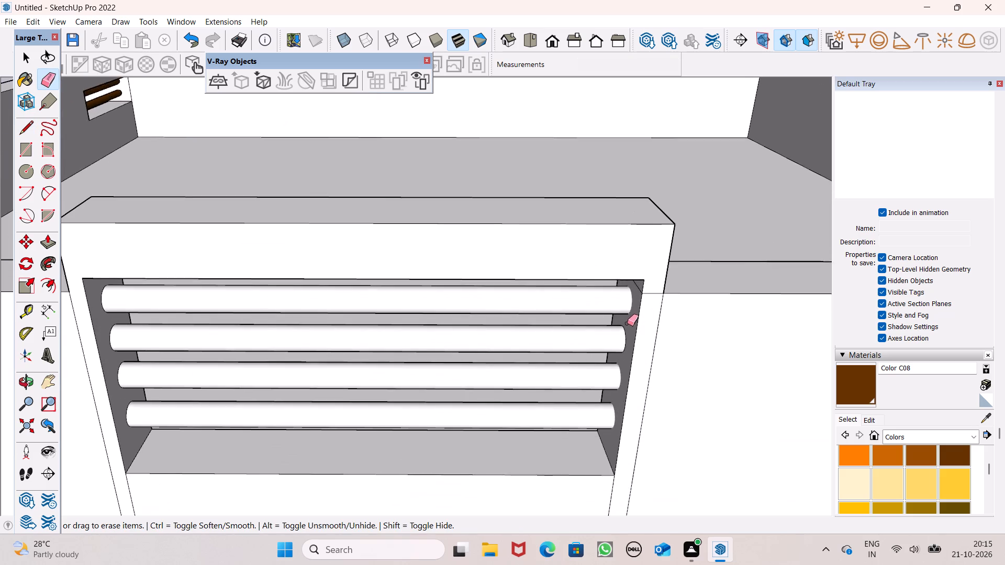
scroll(626, 325, up, 4)
click(664, 276)
middle_drag(640, 291, 649, 277)
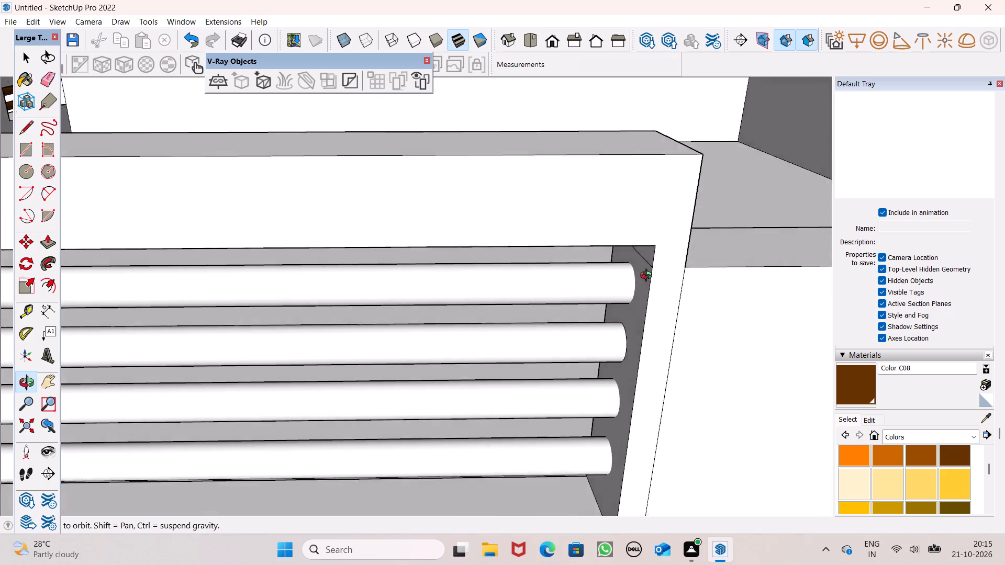
middle_drag(649, 277, 667, 246)
click(640, 243)
Extrude the frame face around the railed opening, beam and both side strips, outward by about 4 1/8".
scroll(685, 236, down, 10)
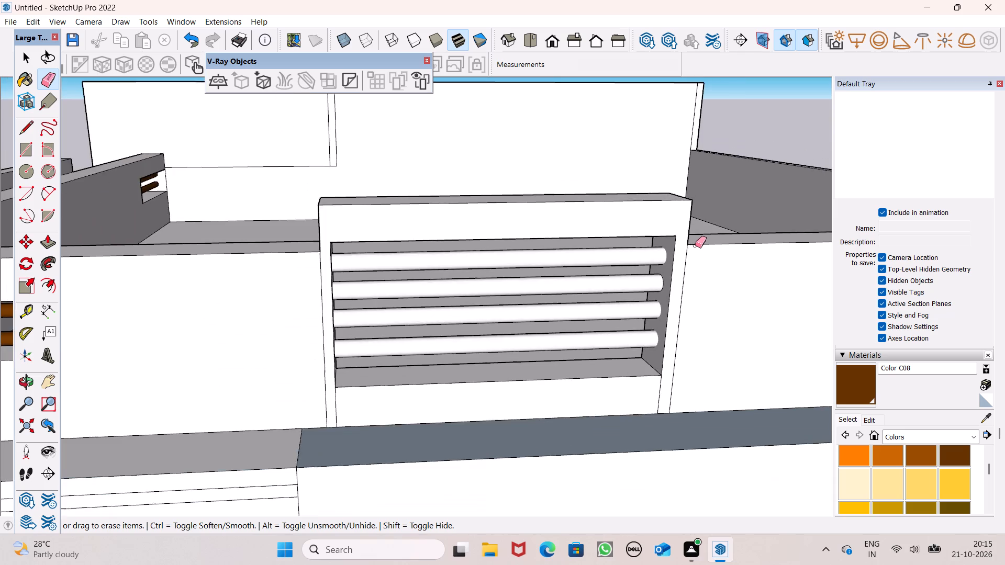
scroll(695, 245, down, 6)
scroll(424, 290, up, 6)
middle_drag(508, 357, 373, 358)
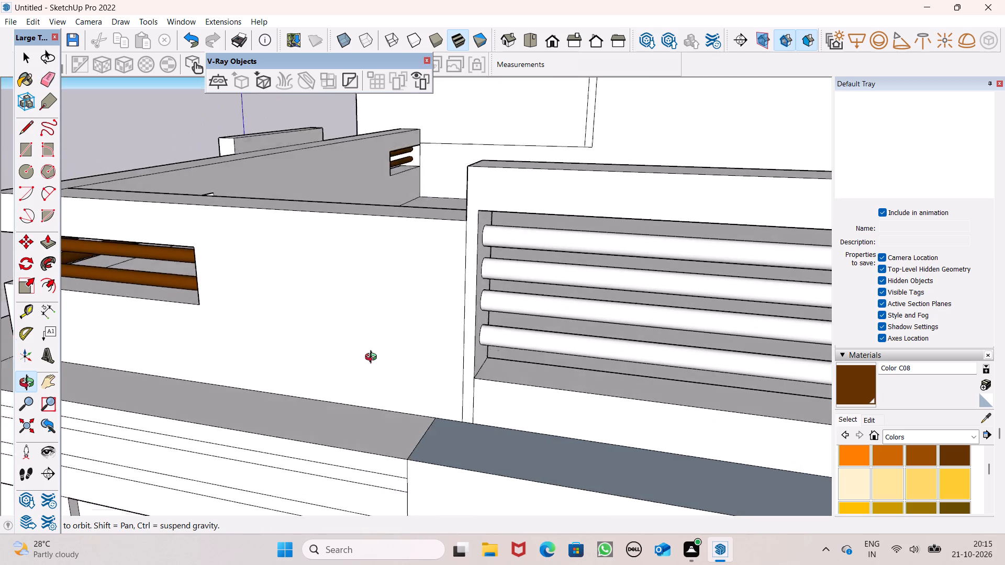
middle_drag(373, 358, 465, 361)
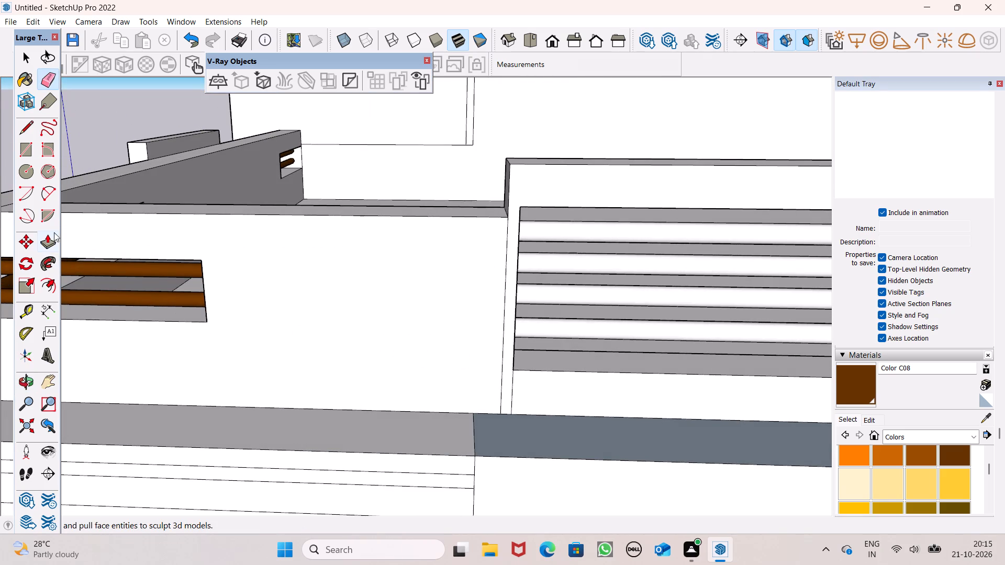
click(45, 245)
scroll(446, 293, down, 3)
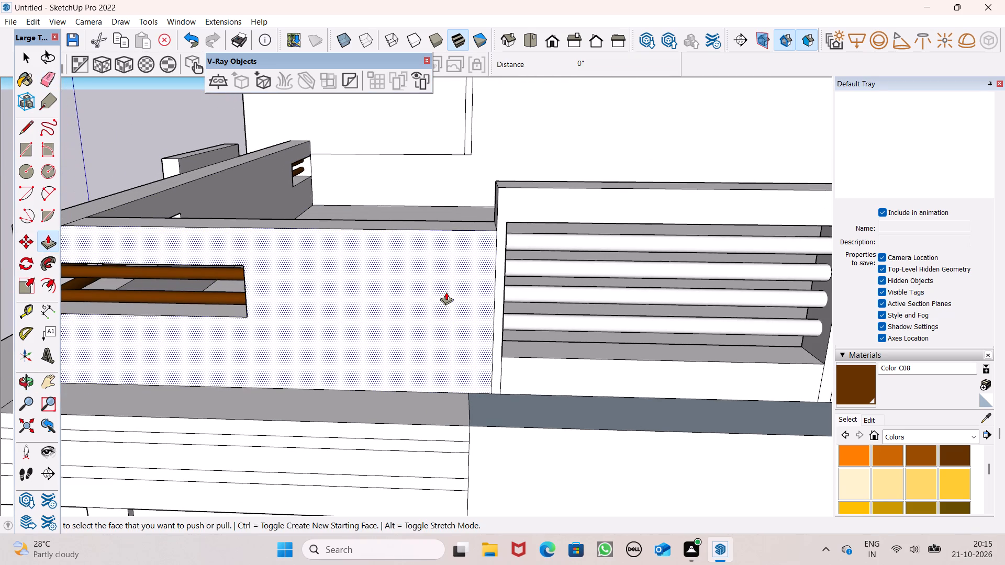
scroll(563, 352, down, 1)
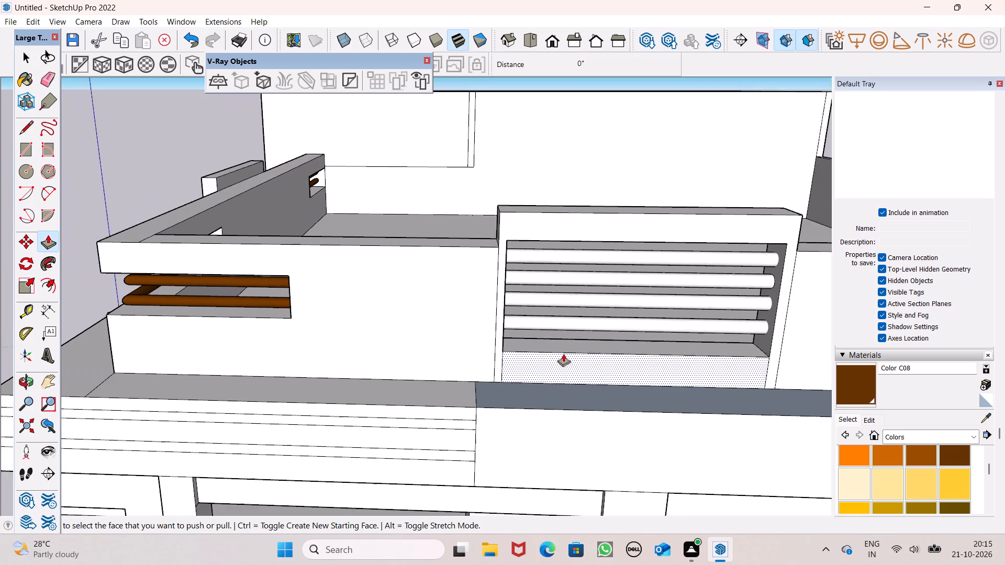
middle_drag(564, 378, 596, 424)
scroll(603, 381, up, 1)
middle_drag(539, 378, 554, 426)
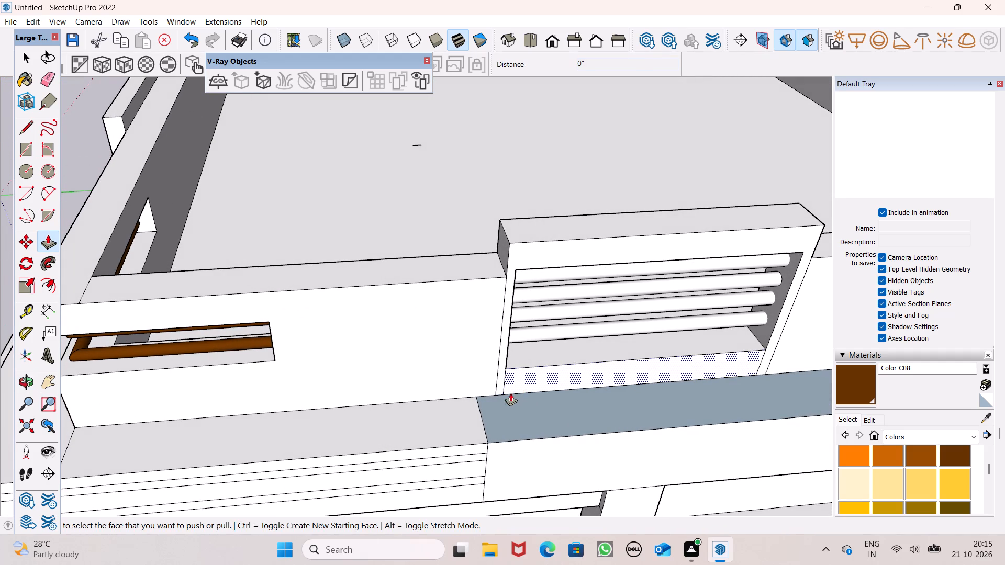
drag(499, 388, 499, 395)
Erase the leftover seam edges on the inner face of the frame leg nearest the brown-railed corner slot.
scroll(431, 393, down, 3)
middle_drag(466, 394, 635, 365)
scroll(598, 357, down, 1)
middle_drag(607, 360, 606, 369)
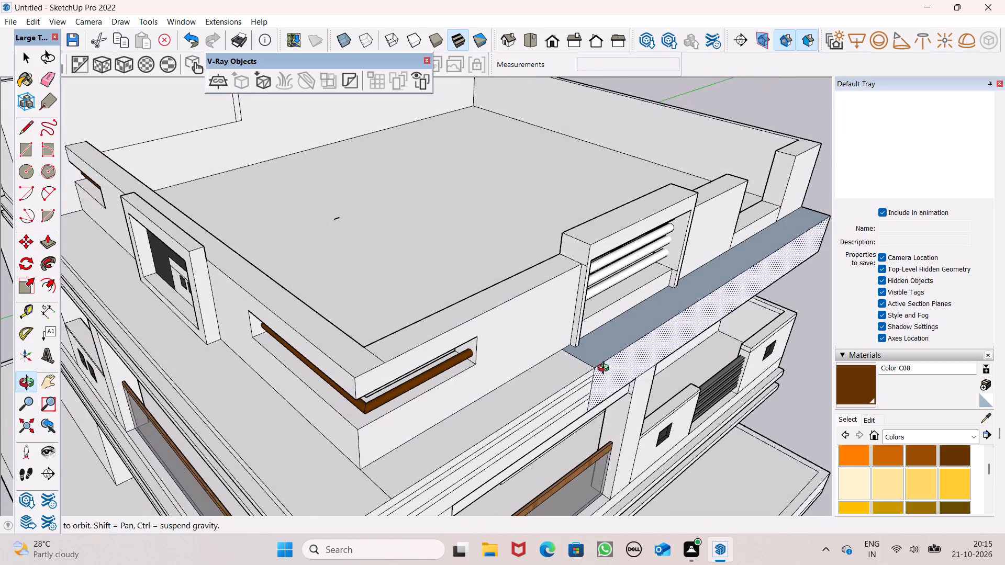
middle_drag(606, 369, 596, 382)
scroll(569, 348, up, 6)
scroll(574, 347, down, 2)
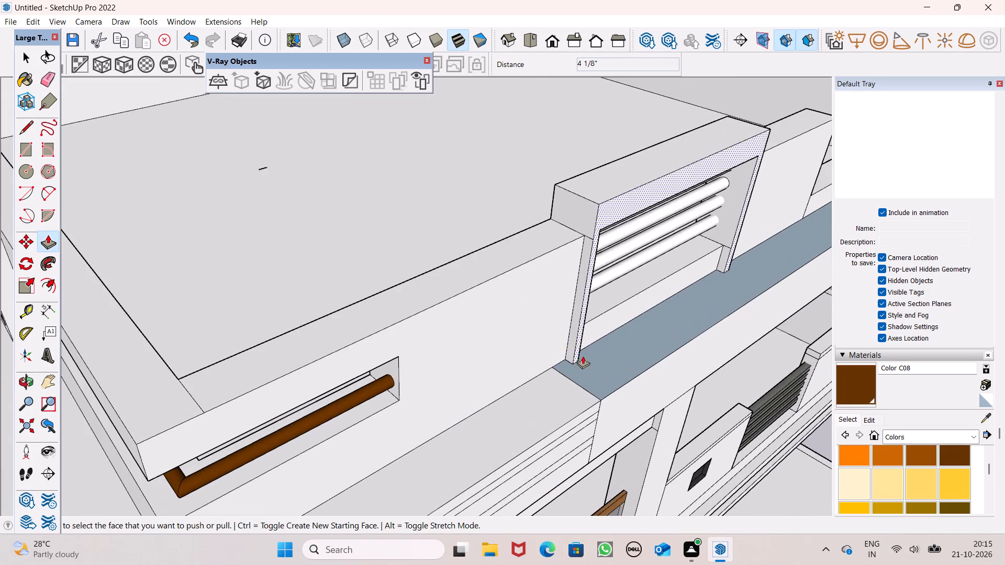
middle_drag(582, 358, 291, 357)
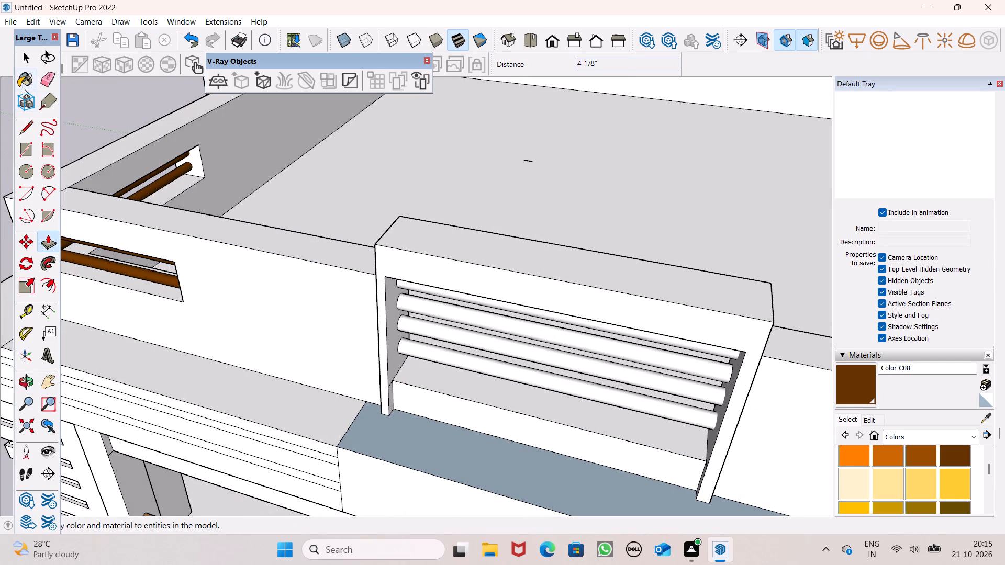
click(46, 80)
scroll(454, 439, up, 5)
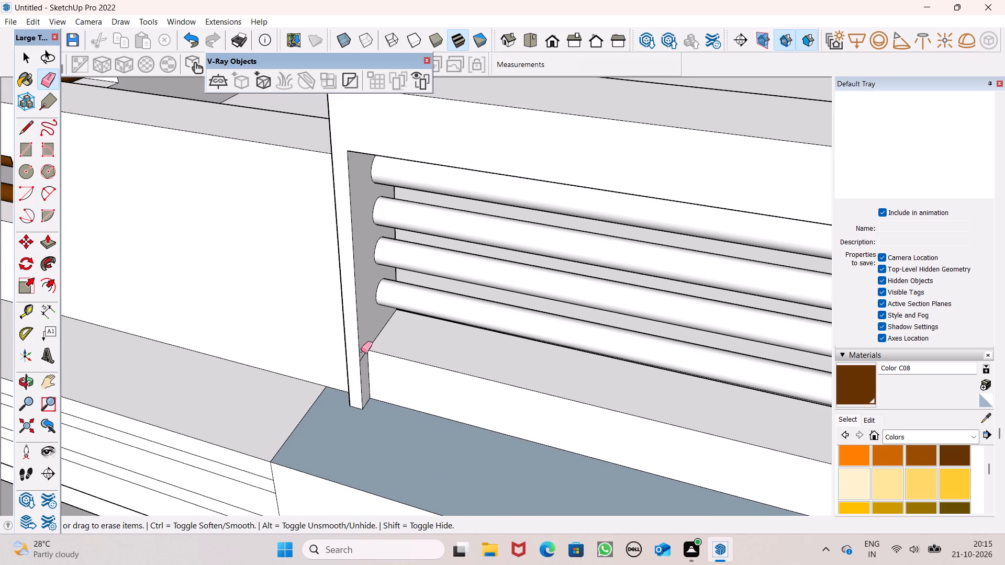
click(361, 352)
click(364, 354)
Erase the leftover seam edge on the outer side of the same leg, where it meets the beam end.
scroll(408, 350, down, 3)
middle_drag(383, 376, 756, 344)
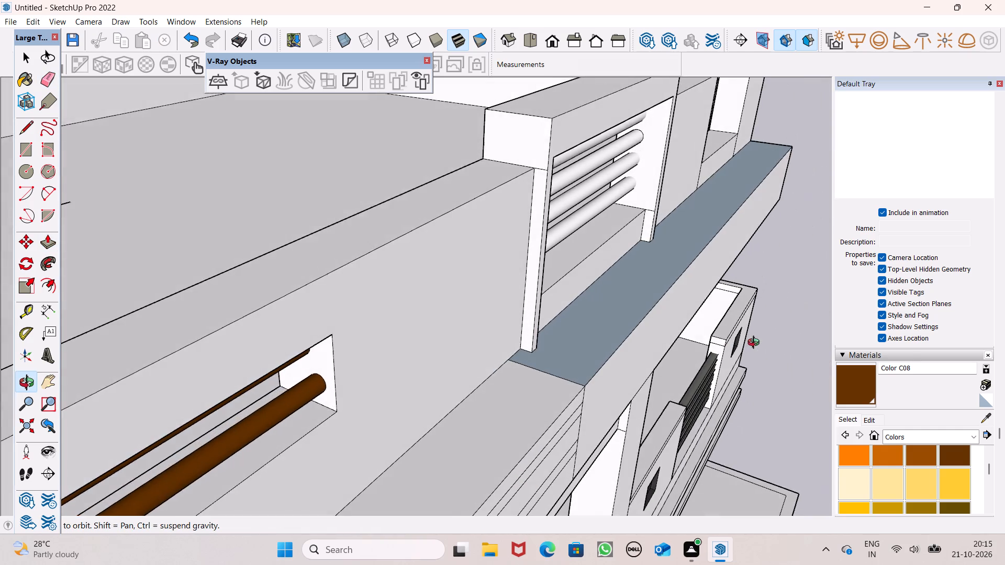
middle_drag(756, 344, 763, 333)
scroll(521, 148, up, 6)
drag(559, 168, 559, 187)
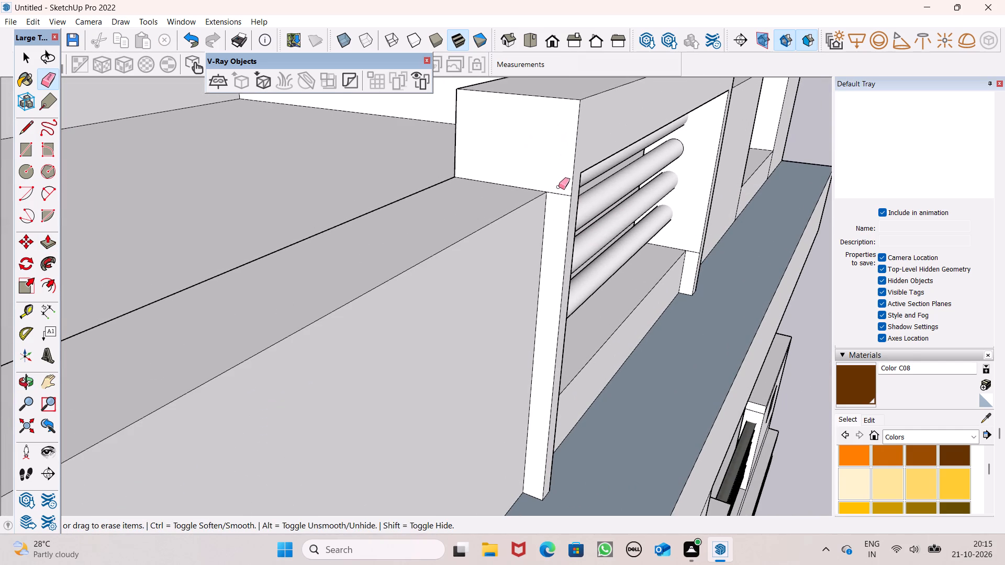
drag(559, 187, 558, 198)
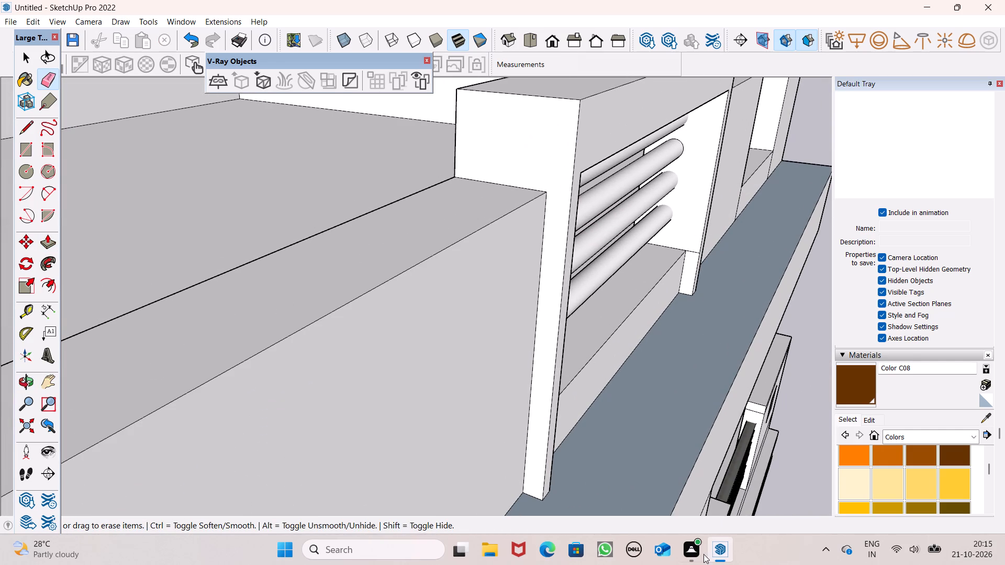
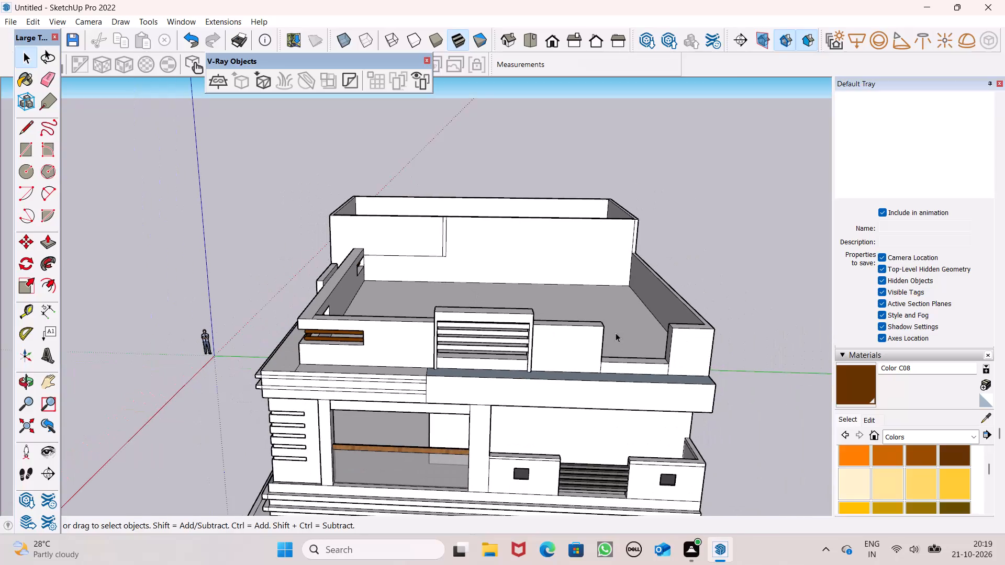
Draw a circle of about 2 3/4" radius low on the parapet pier's end face, facing the open gap in the front parapet.
middle_drag(616, 333, 531, 303)
scroll(658, 360, up, 4)
middle_drag(633, 360, 555, 404)
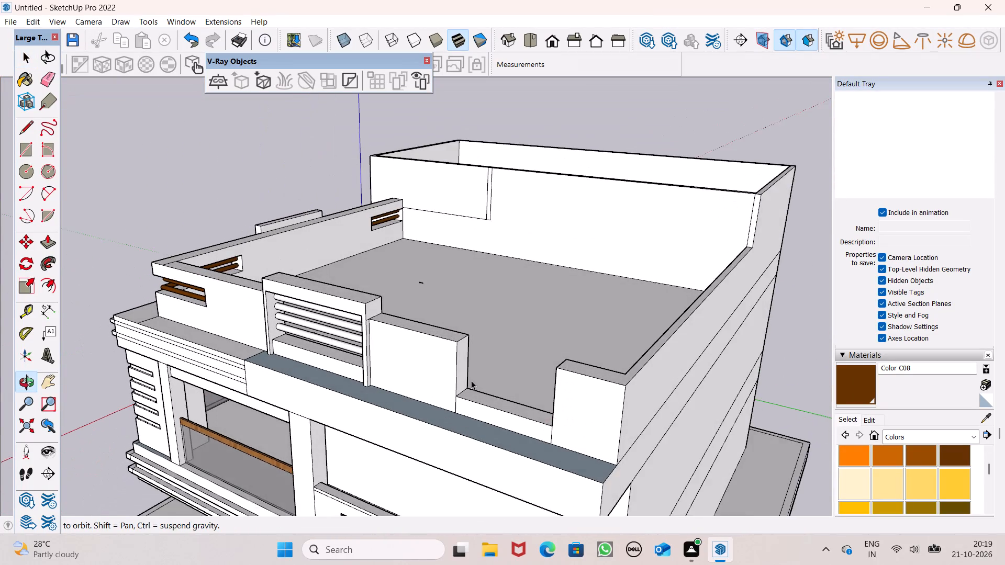
scroll(470, 378, up, 1)
click(17, 176)
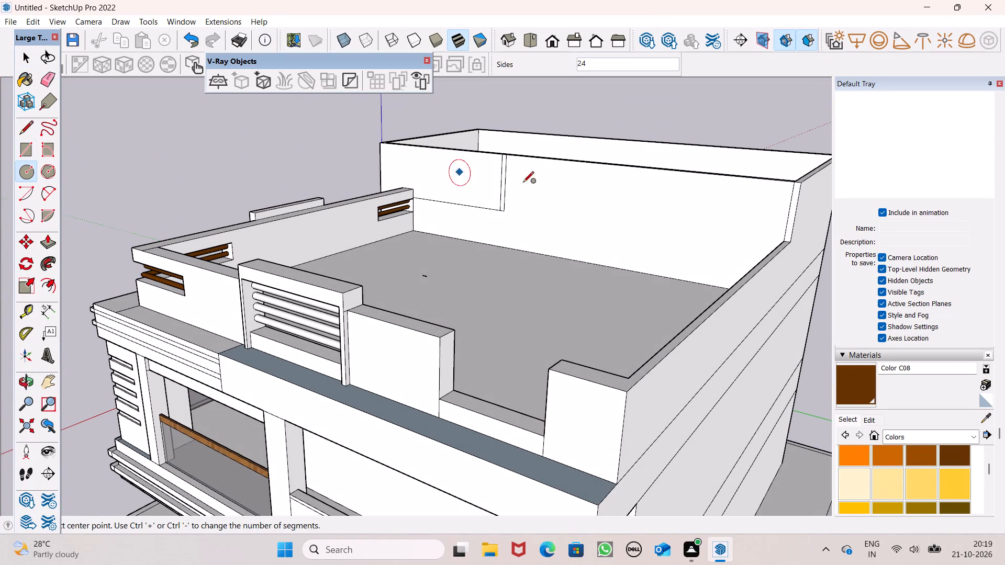
scroll(533, 208, down, 4)
middle_drag(535, 311, 427, 334)
scroll(392, 337, up, 10)
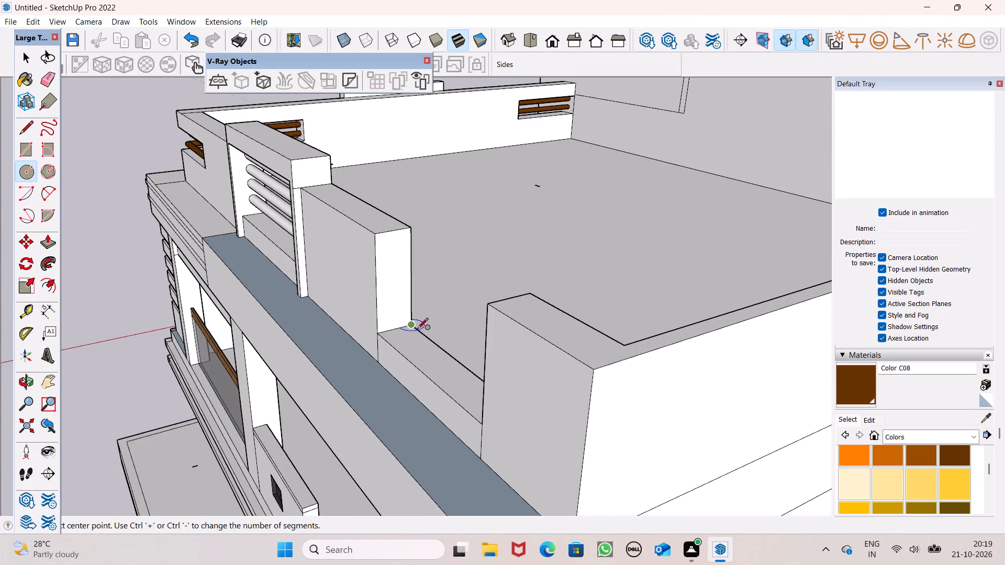
scroll(400, 324, up, 1)
middle_drag(392, 322, 374, 299)
scroll(372, 297, up, 6)
scroll(372, 273, down, 3)
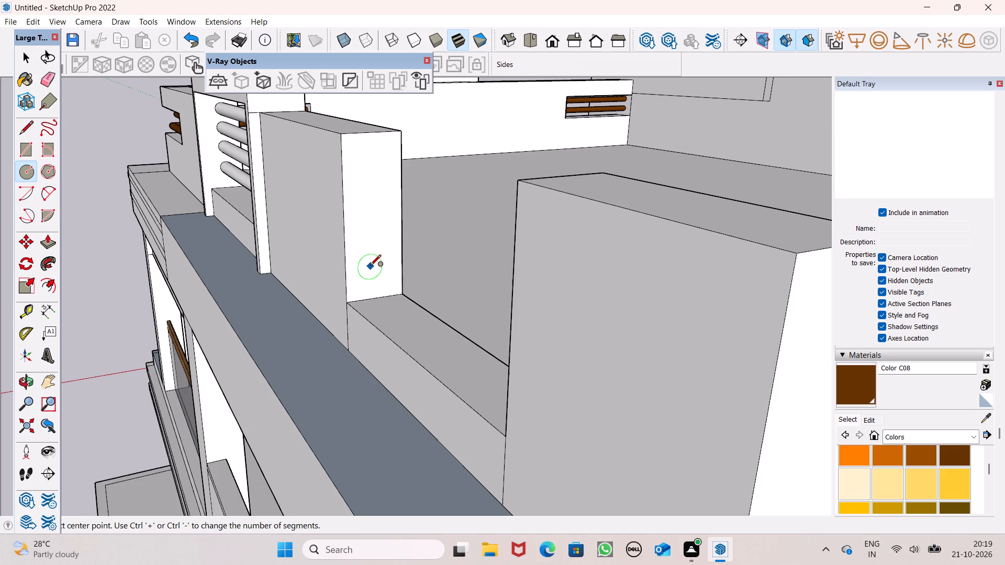
scroll(371, 265, up, 1)
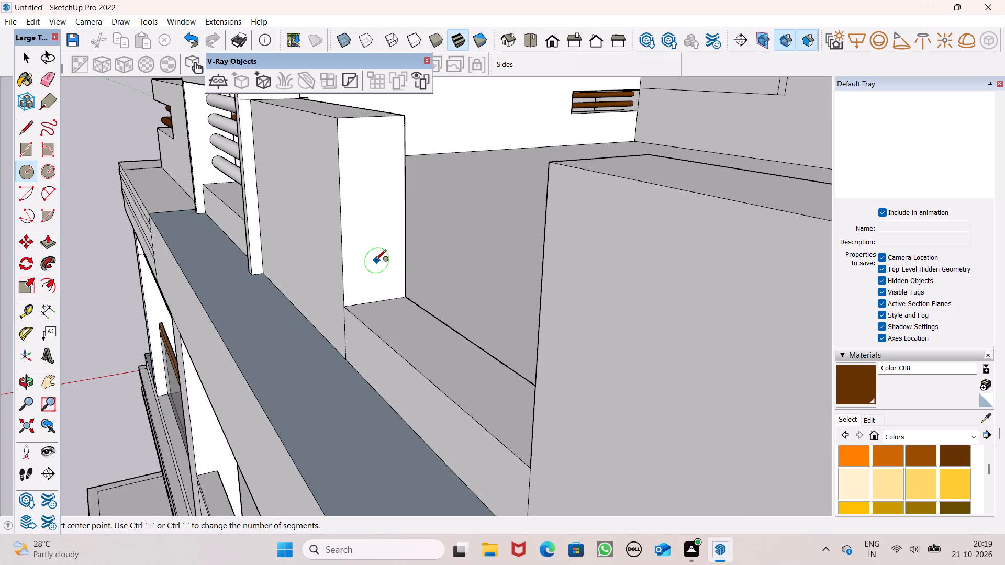
click(375, 261)
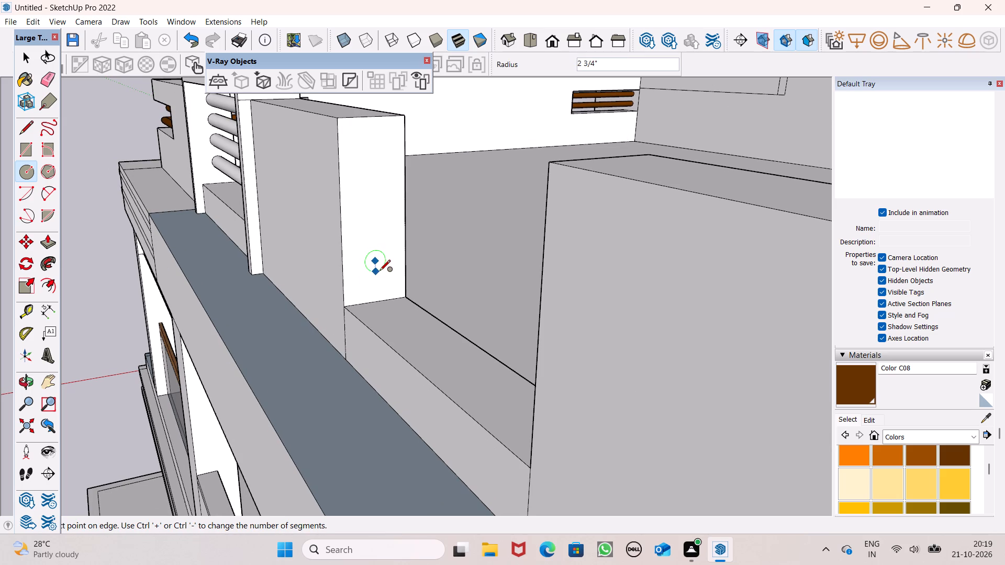
click(379, 271)
key(space)
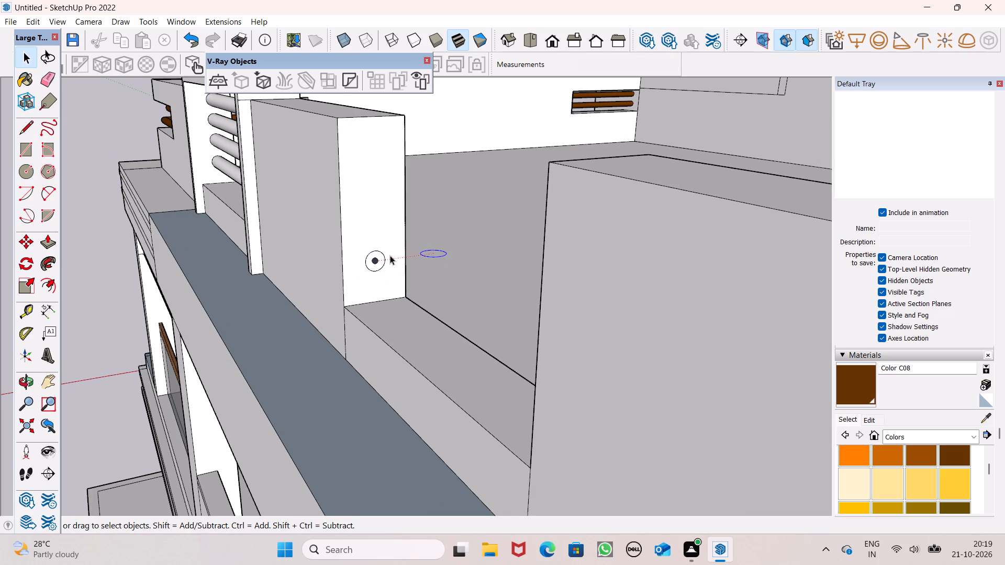
Copy the circle upward twice on the same end face, stacking the copies in a vertical row.
scroll(390, 255, down, 1)
scroll(377, 201, up, 4)
scroll(378, 202, down, 1)
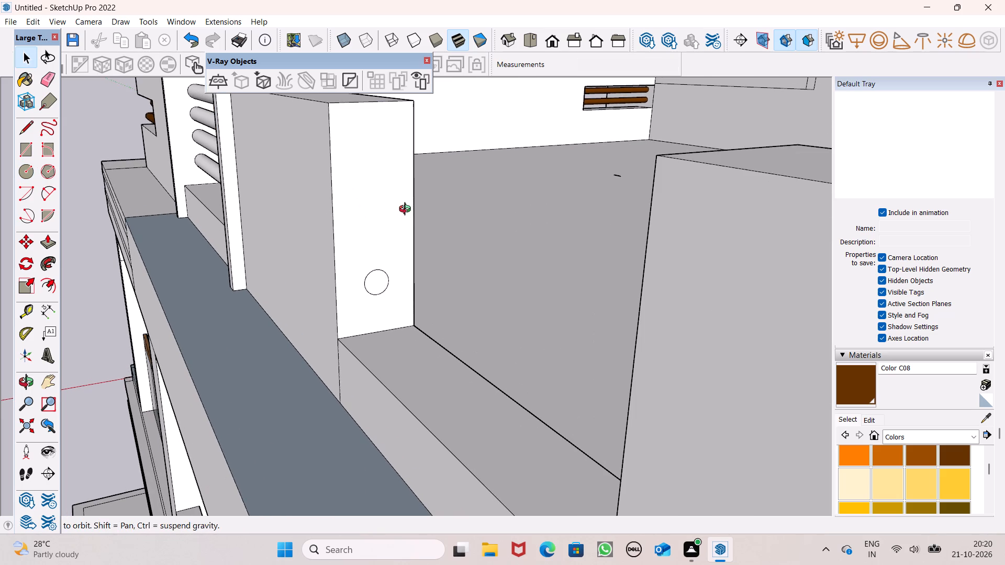
middle_click(407, 210)
double_click(373, 279)
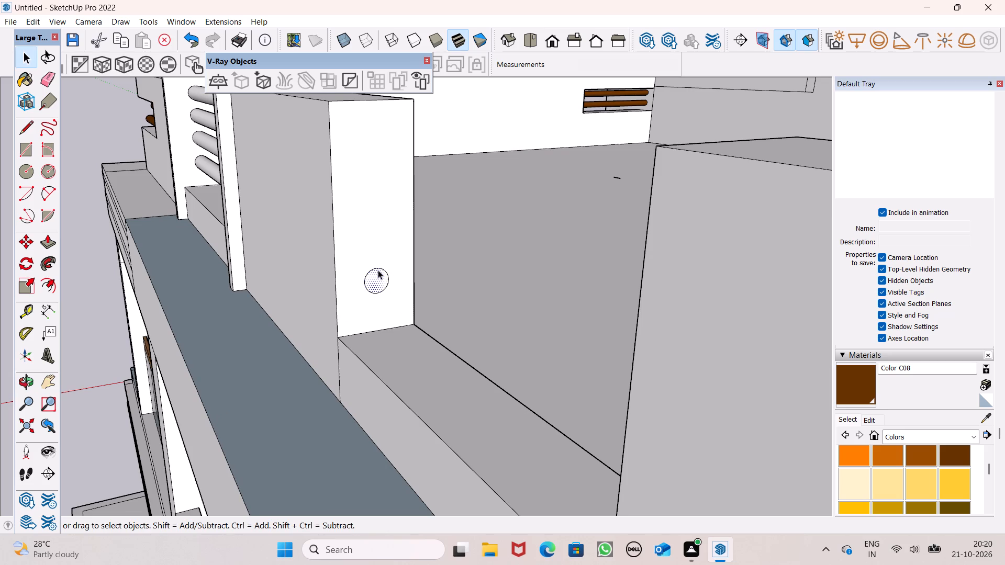
double_click(381, 276)
key(m)
key(Return)
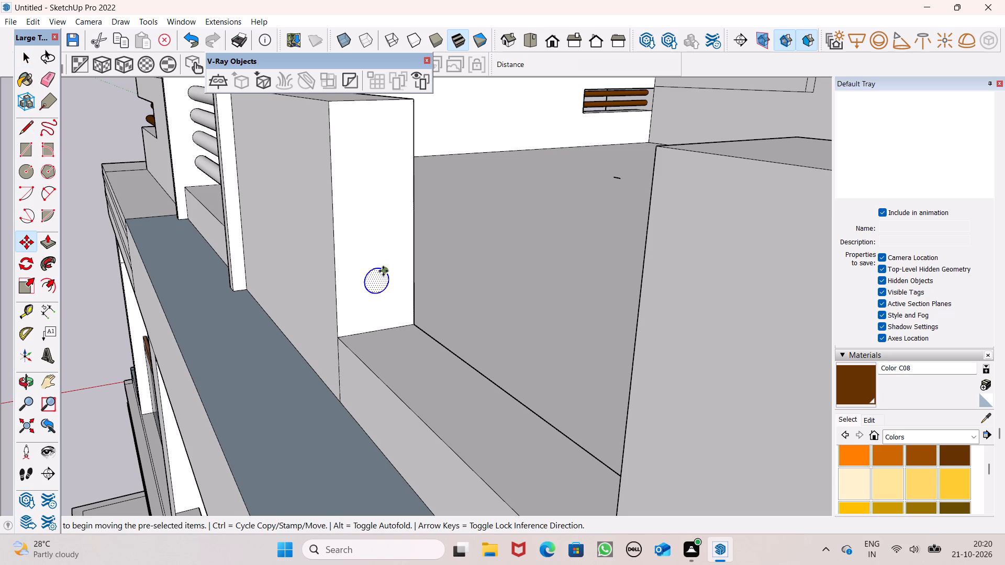
drag(389, 288, 388, 288)
drag(388, 288, 379, 241)
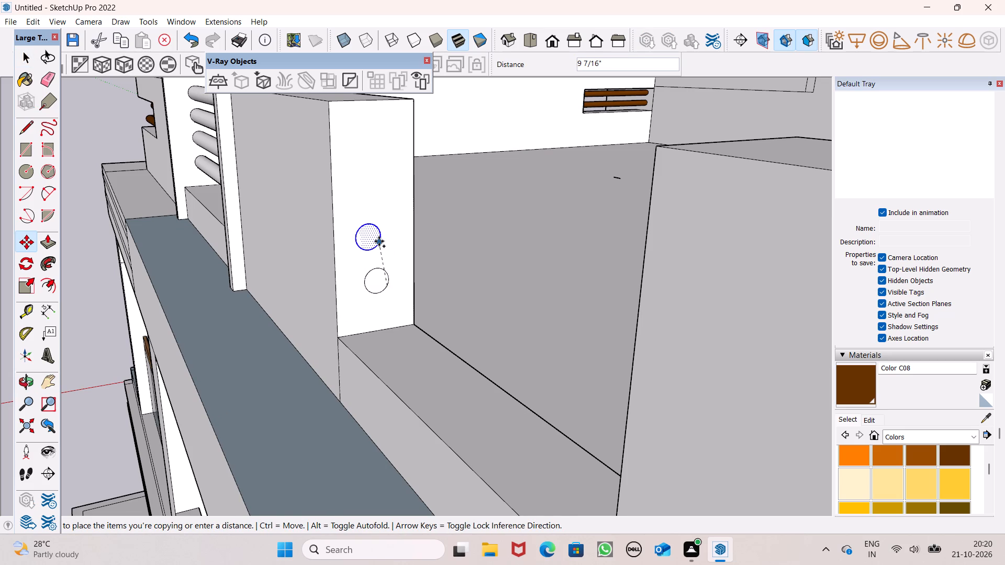
drag(379, 241, 384, 241)
drag(386, 241, 385, 204)
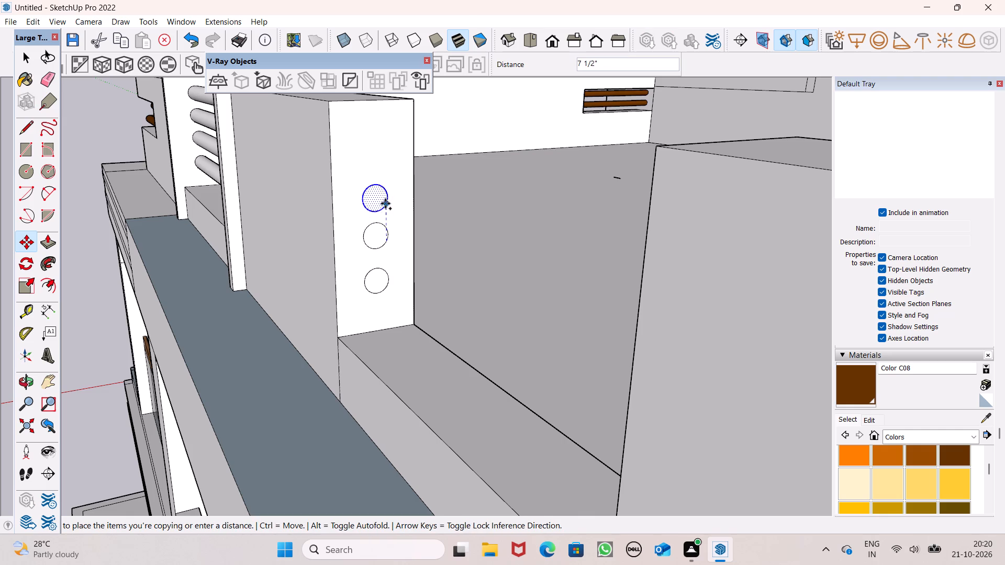
drag(385, 204, 385, 198)
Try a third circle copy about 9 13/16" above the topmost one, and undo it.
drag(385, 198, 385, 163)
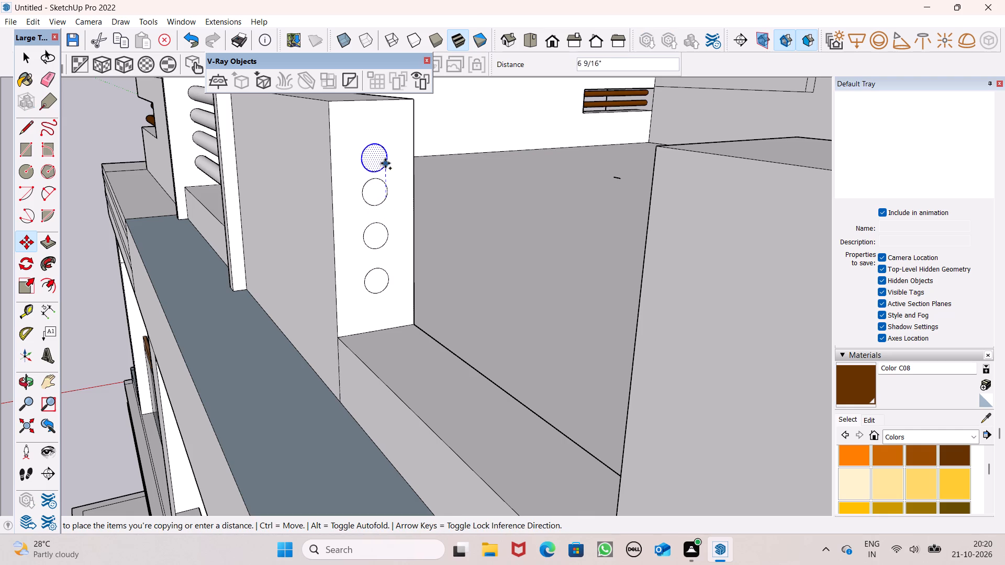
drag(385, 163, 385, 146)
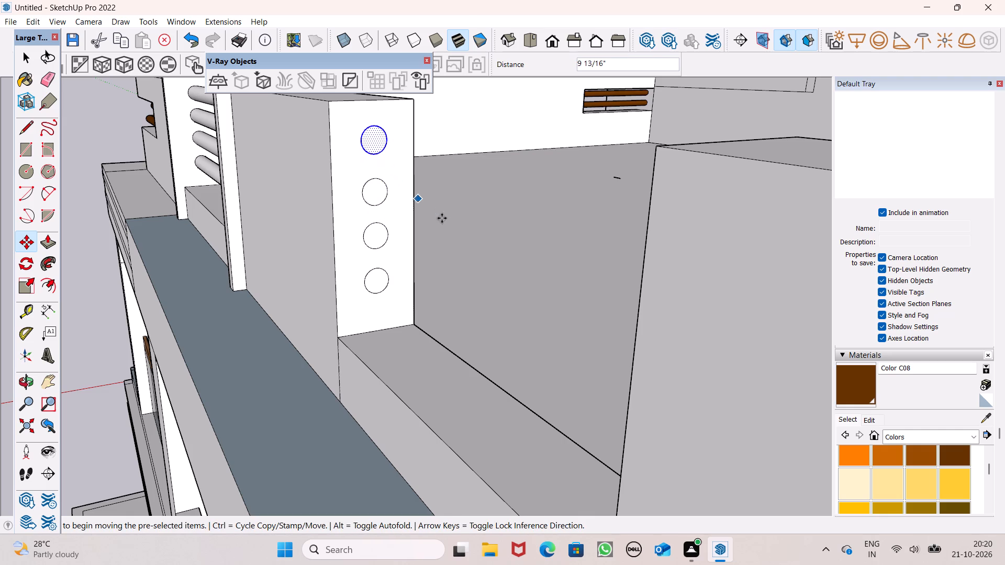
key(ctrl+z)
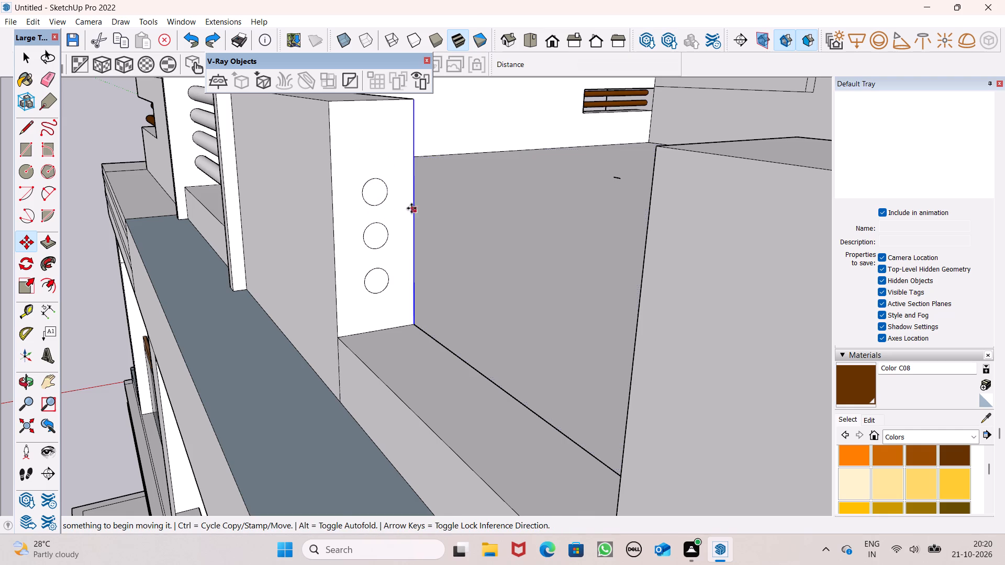
Copy the topmost circle straight upward to add a fourth circle to the row on the pier's end face.
key(space)
double_click(378, 191)
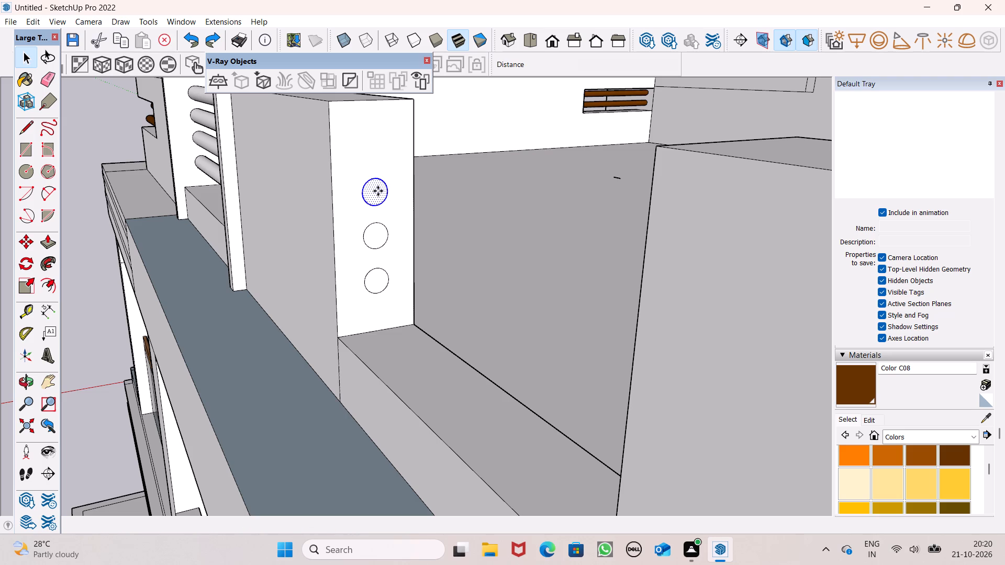
key(m)
key(Return)
ctrl+drag(385, 186, 385, 184)
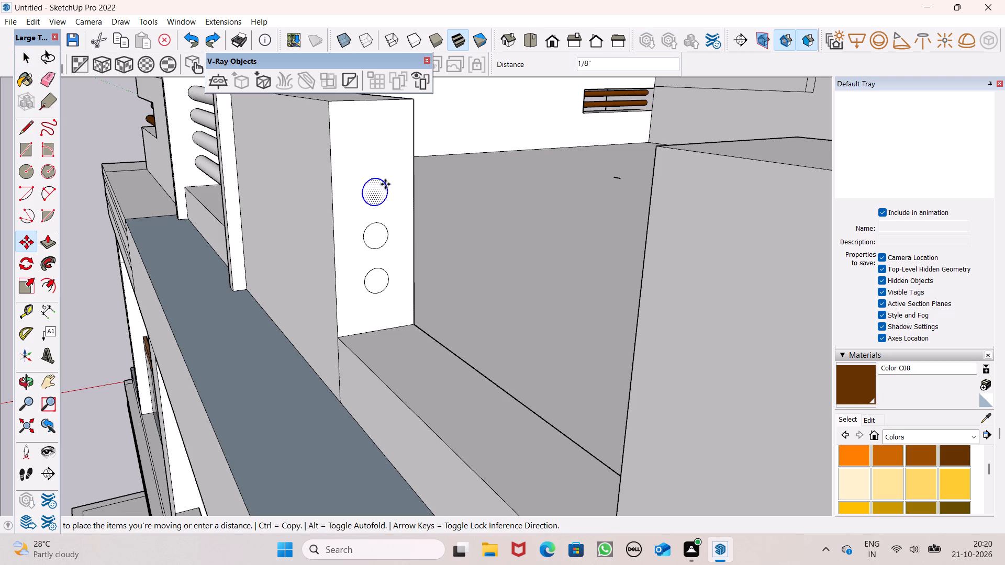
ctrl+drag(385, 184, 387, 137)
scroll(426, 211, down, 4)
key(space)
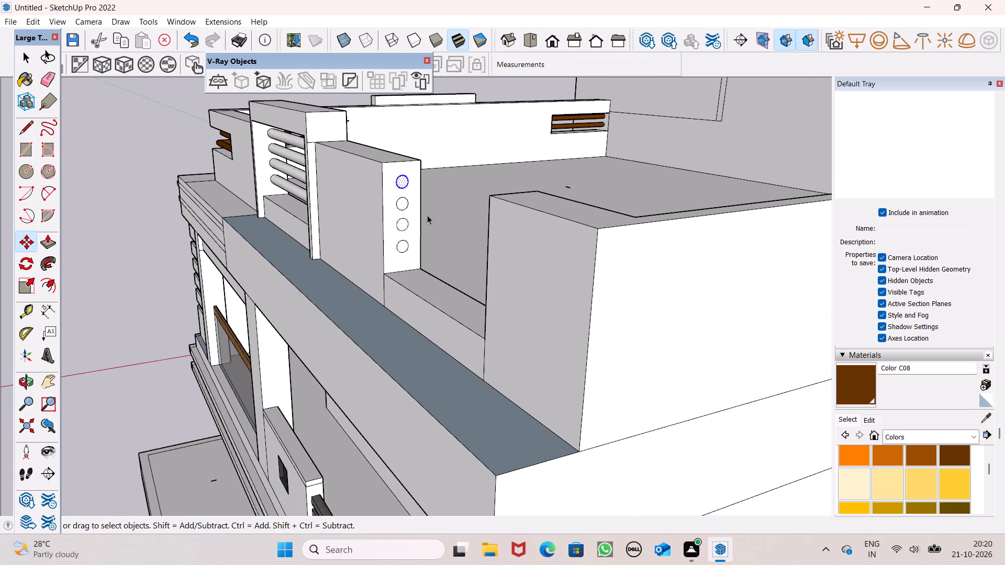
click(173, 152)
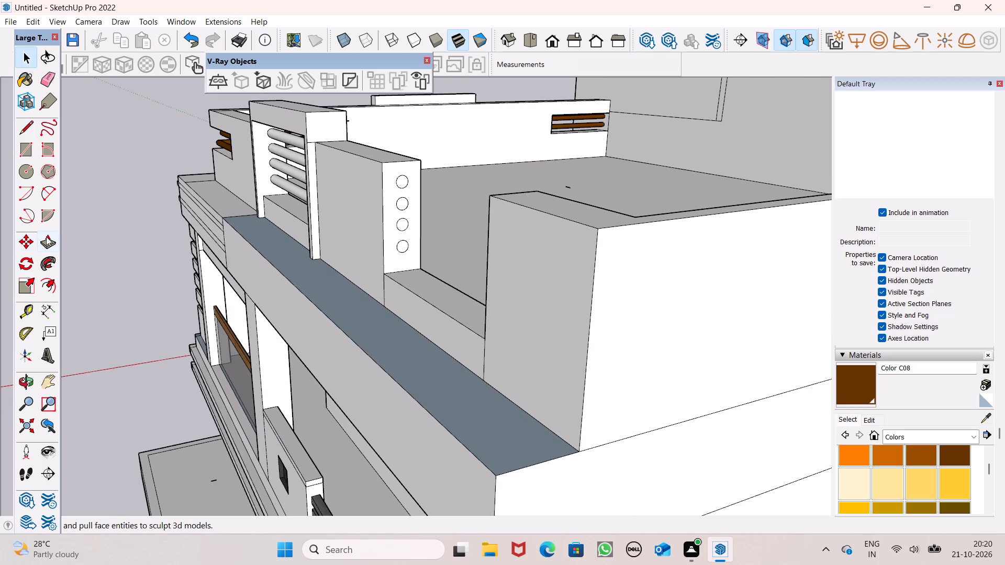
Extrude the four circles across the gap as round rails, the lowest about 6' 1 5/8" and the other three into the opposite pier.
click(47, 235)
scroll(393, 252, up, 2)
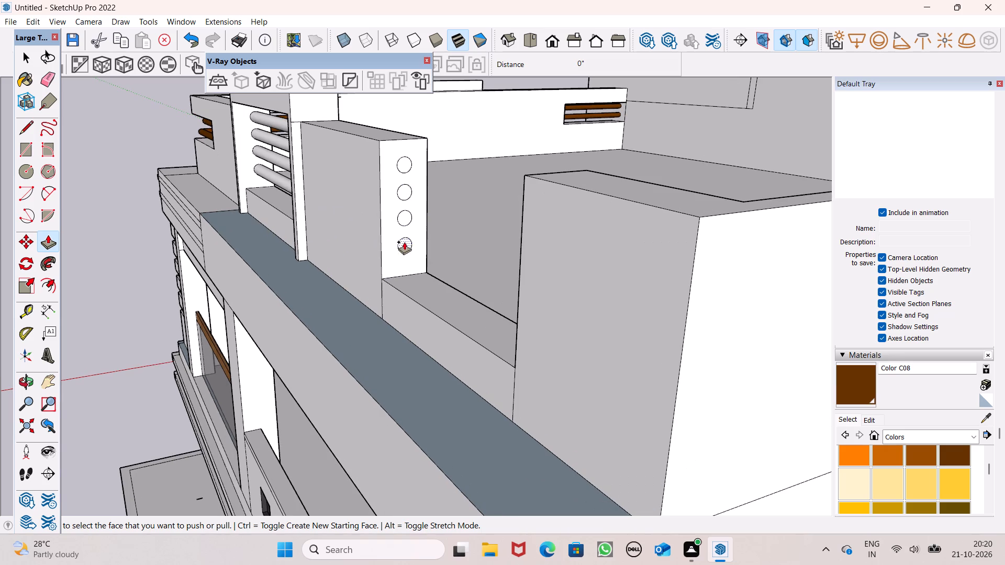
drag(405, 243, 525, 321)
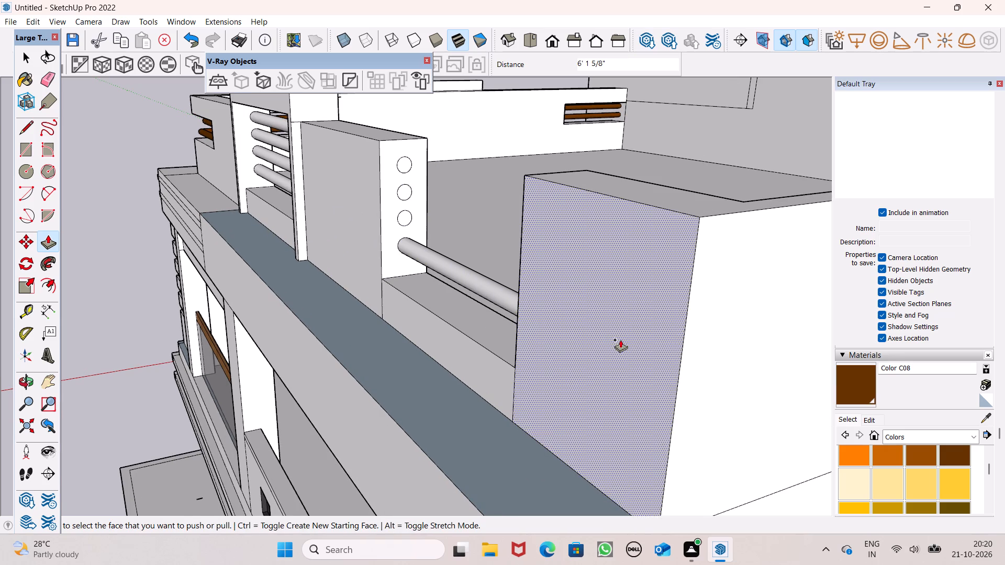
middle_drag(655, 348, 663, 325)
scroll(532, 337, up, 1)
middle_drag(522, 342, 626, 411)
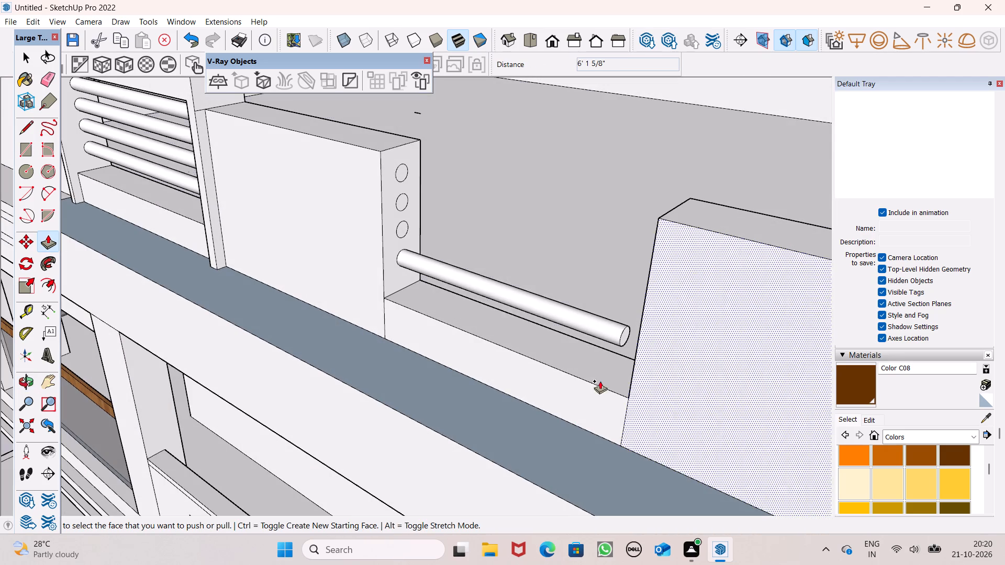
drag(405, 229, 673, 333)
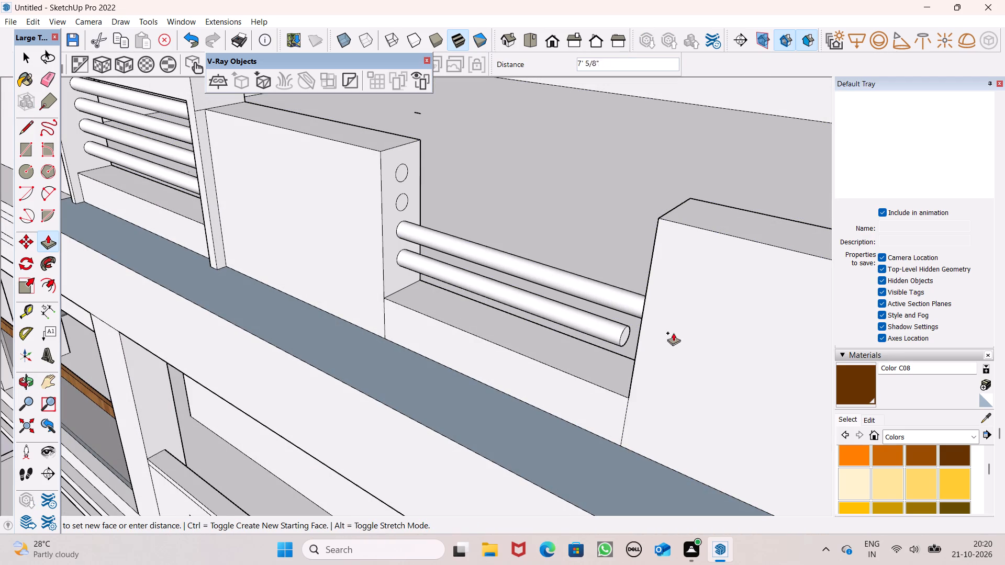
drag(673, 333, 674, 334)
drag(401, 199, 688, 297)
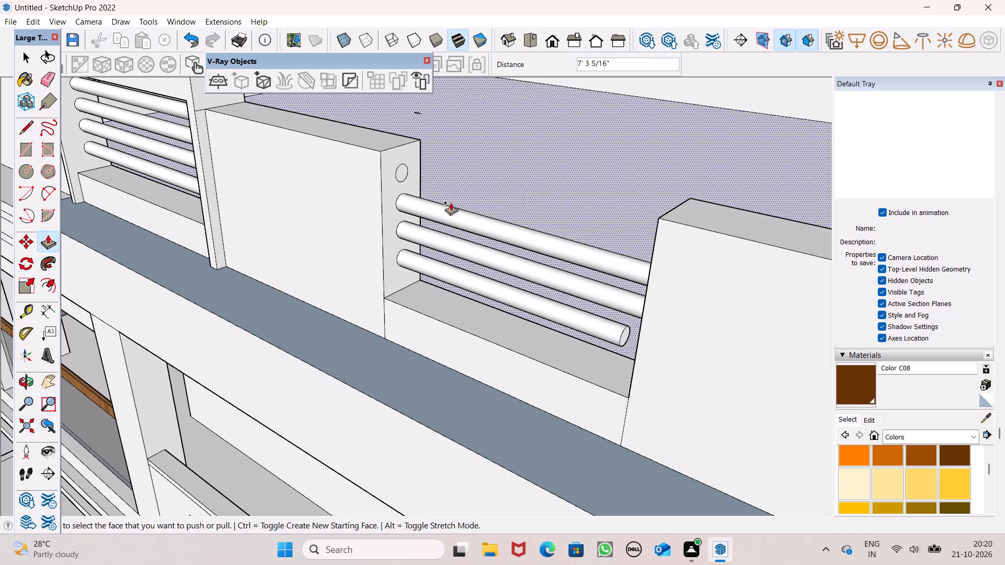
drag(399, 173, 658, 292)
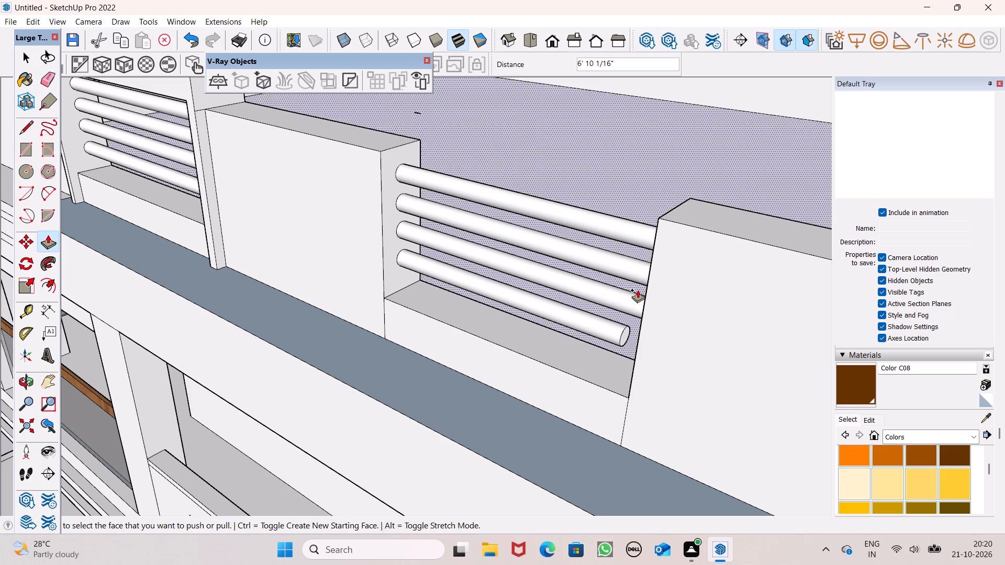
Extend the free end of the lowest rail until it meets the opposite pier.
middle_drag(637, 289, 802, 235)
middle_drag(772, 256, 728, 262)
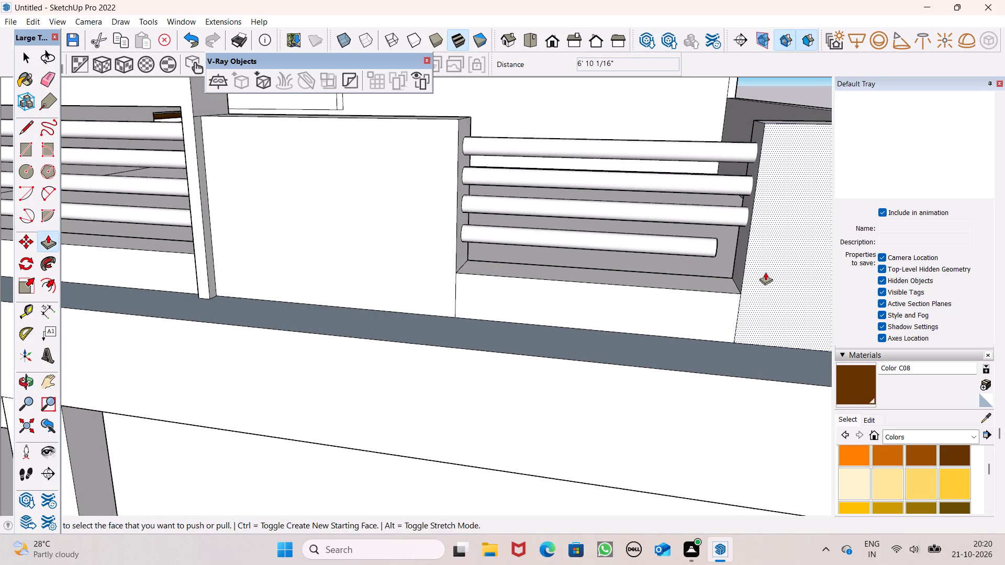
middle_drag(765, 272, 669, 273)
scroll(765, 293, up, 4)
drag(704, 263, 719, 266)
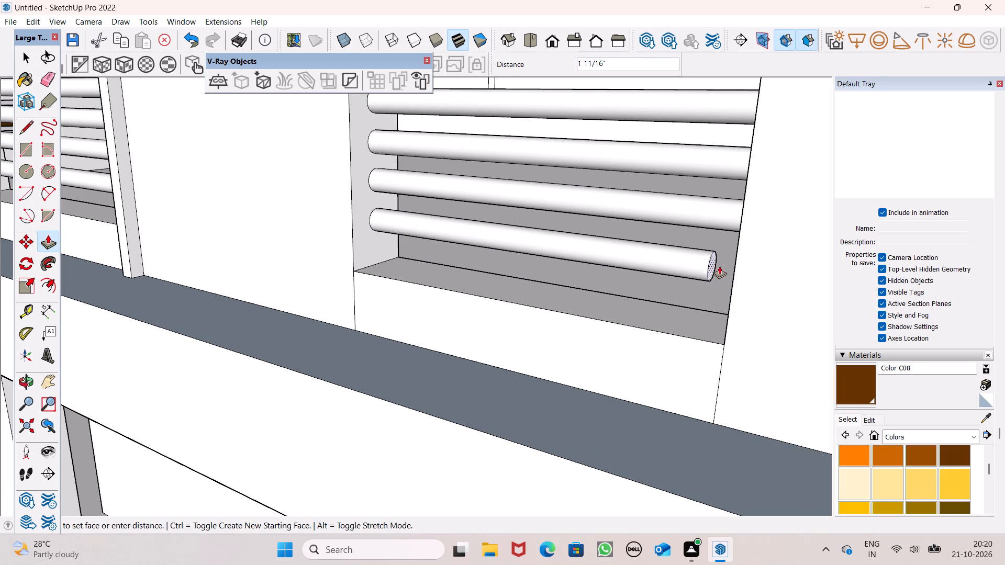
drag(719, 266, 744, 278)
scroll(660, 250, down, 3)
middle_drag(713, 273, 814, 279)
key(space)
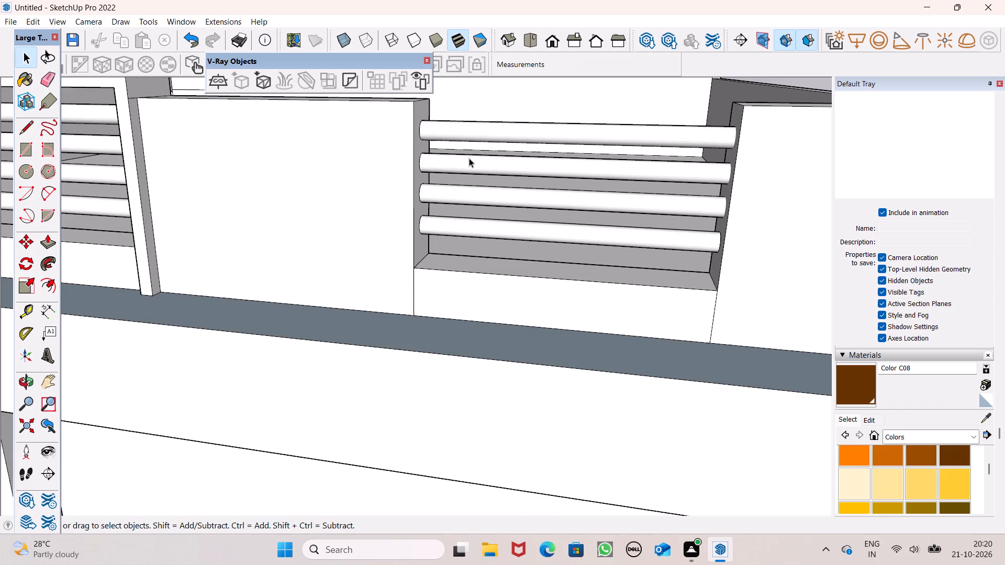
Draw a line about 1' 4 15/16" across the pier top beside the round rails and continue it 5' down the front face.
scroll(467, 157, down, 9)
scroll(528, 185, down, 3)
middle_drag(510, 193, 511, 212)
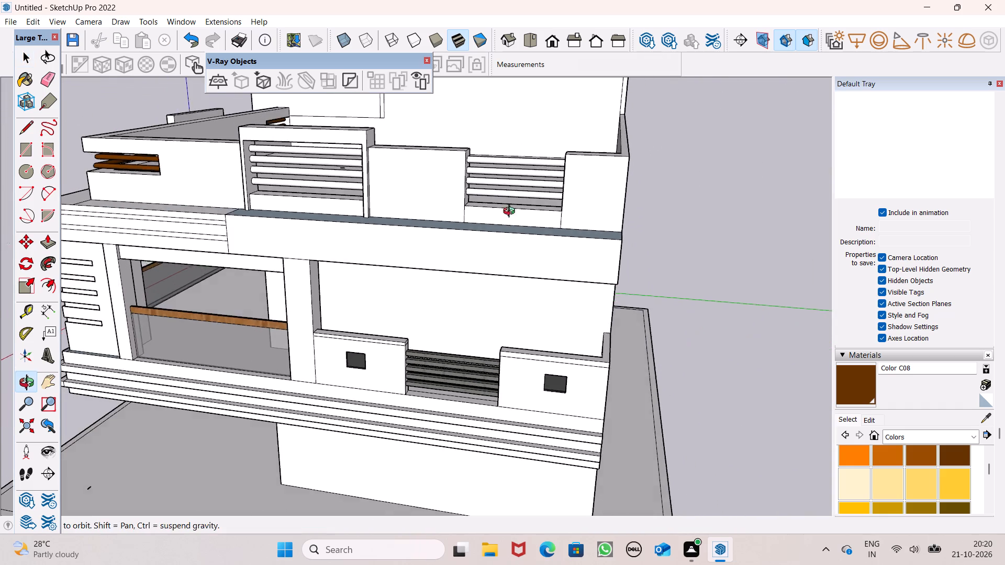
middle_drag(511, 212, 507, 252)
scroll(493, 186, up, 5)
scroll(493, 177, down, 2)
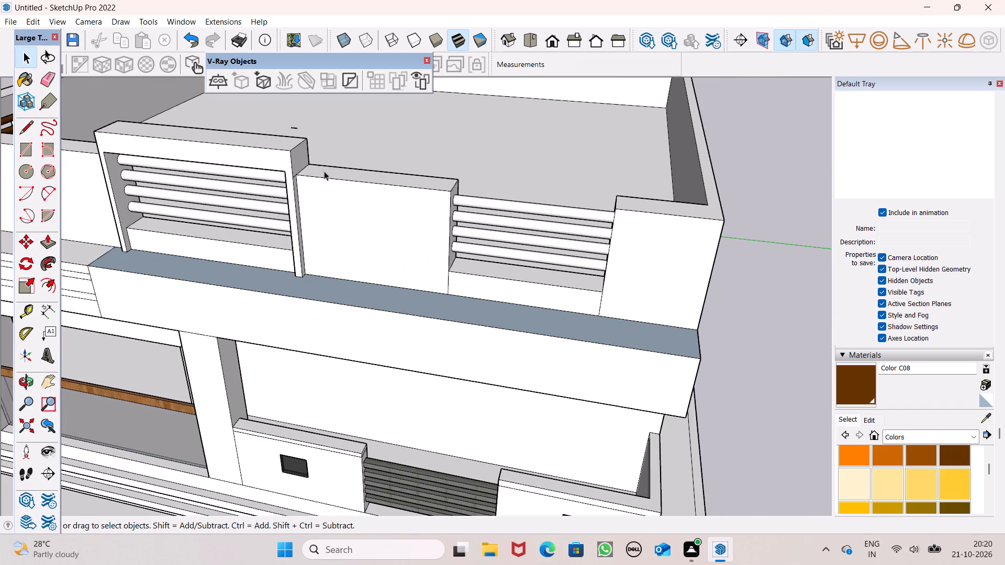
click(26, 133)
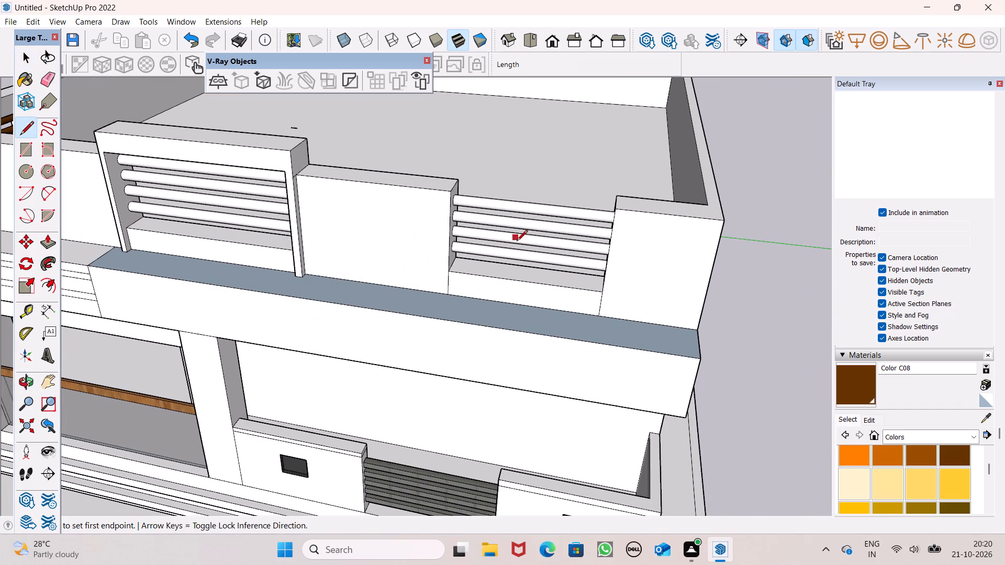
middle_drag(518, 246, 519, 279)
scroll(486, 219, up, 5)
scroll(399, 214, up, 4)
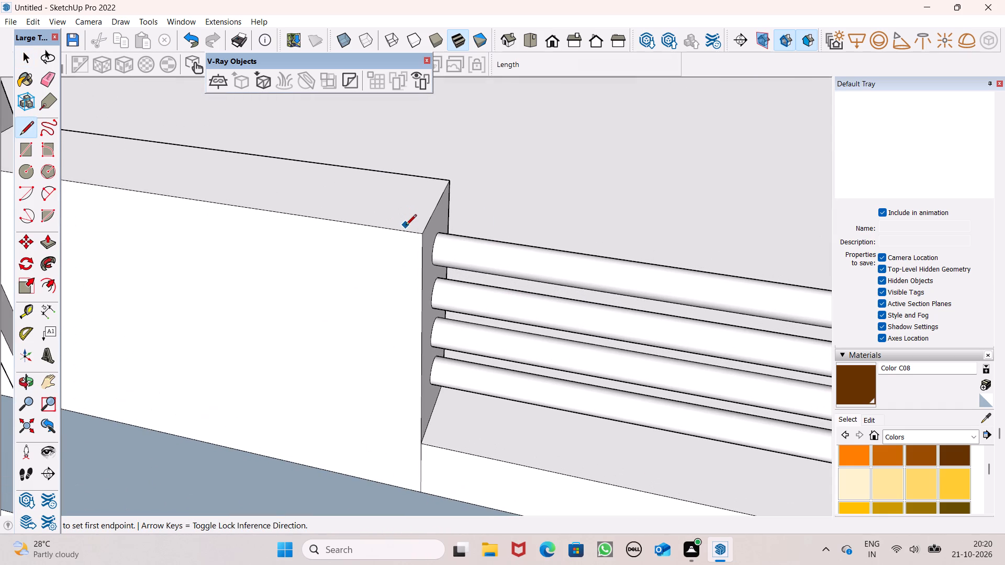
click(403, 229)
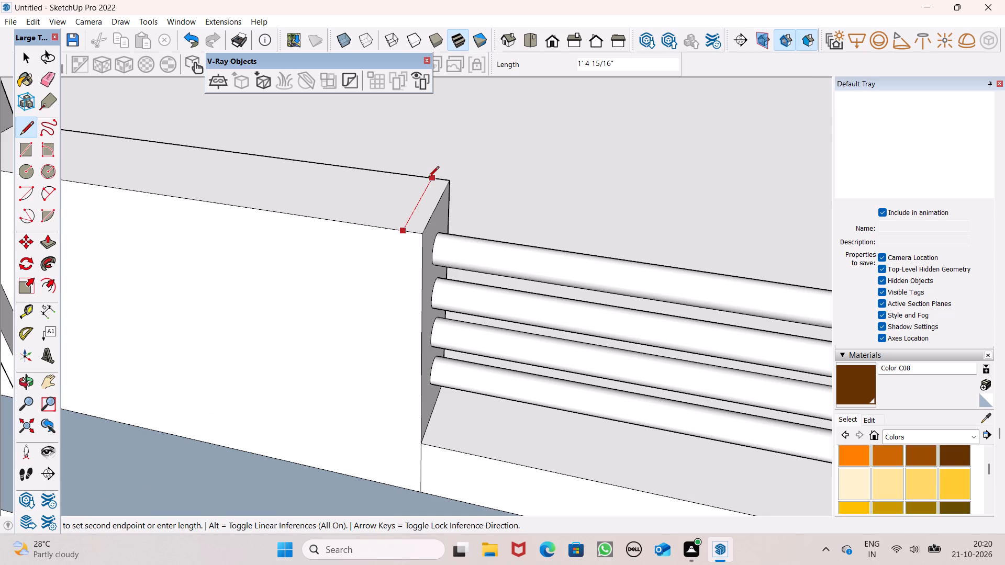
click(428, 178)
click(401, 234)
scroll(413, 227, down, 5)
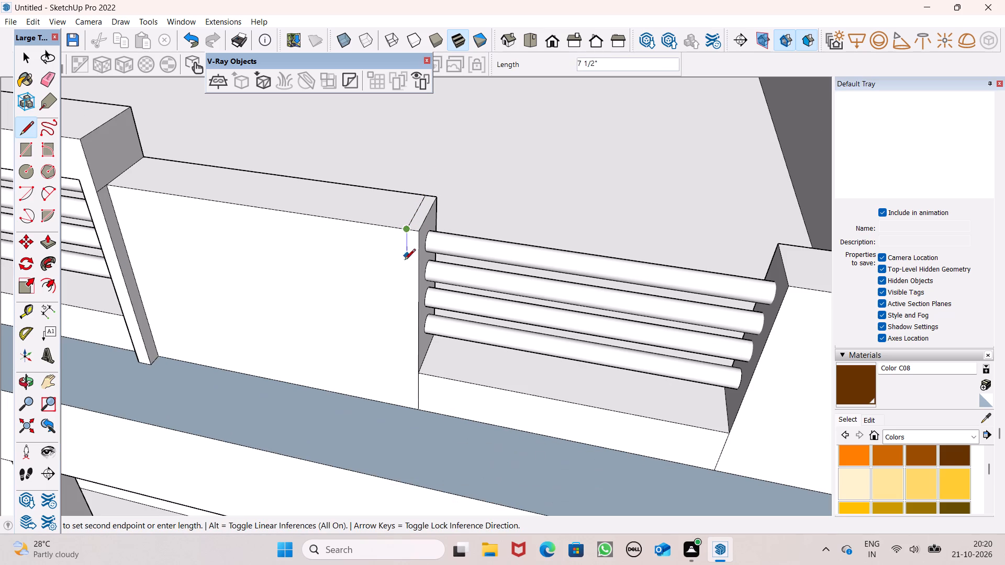
click(406, 404)
scroll(518, 200, down, 2)
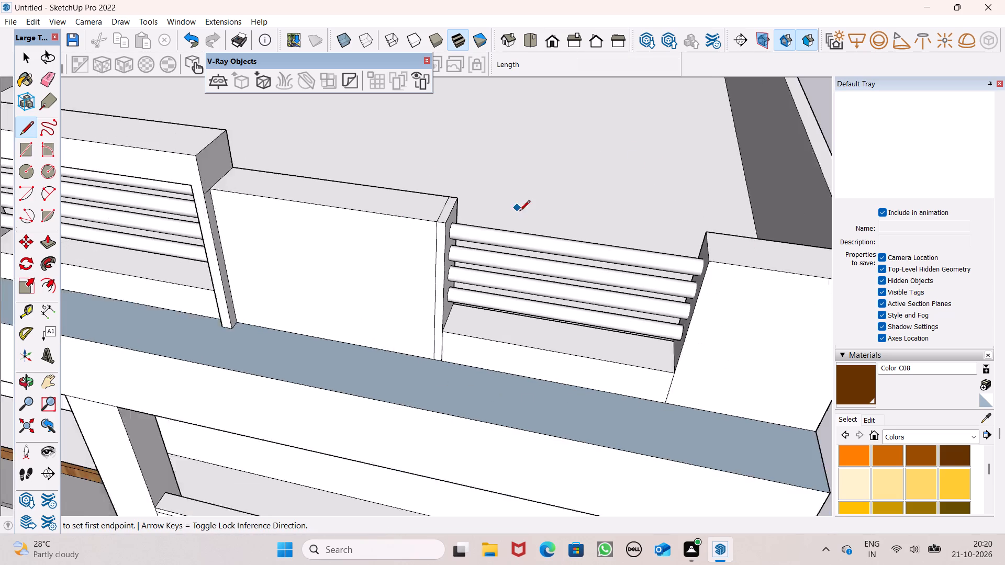
Mark a matching strip on the opposite pier with a line across its top and a 5' line down its front face.
scroll(519, 212, down, 1)
scroll(674, 241, up, 6)
drag(688, 212, 689, 218)
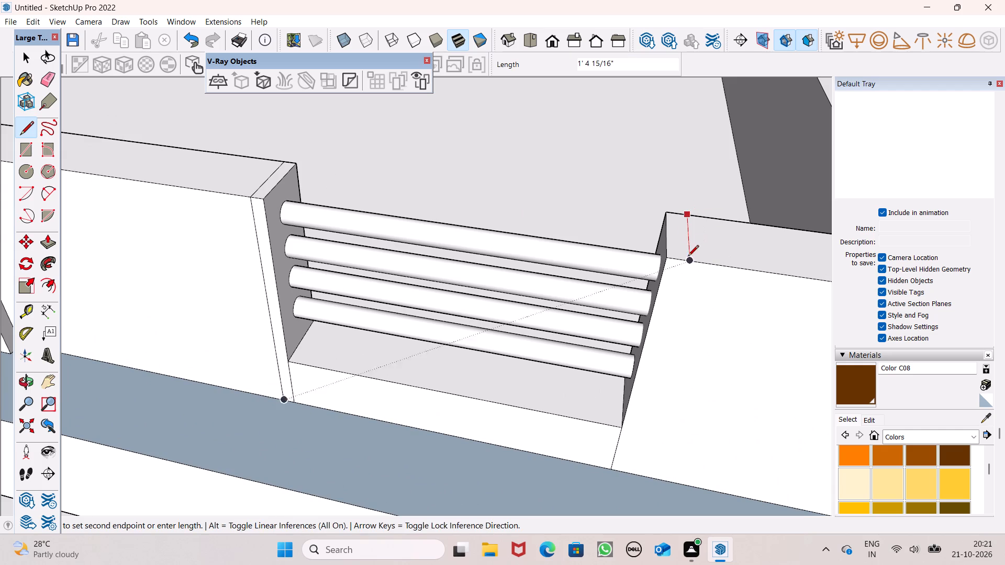
click(687, 258)
click(690, 264)
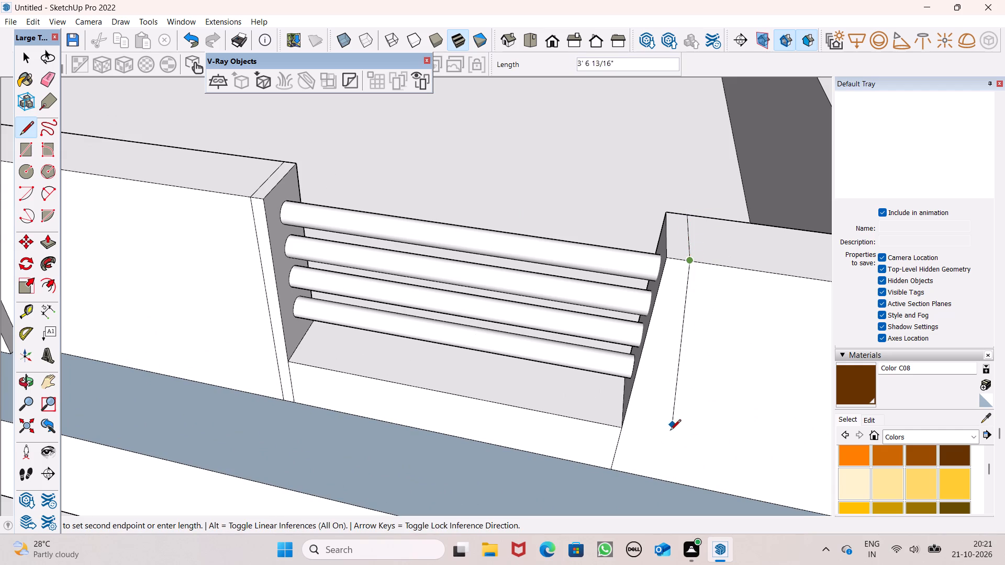
click(630, 473)
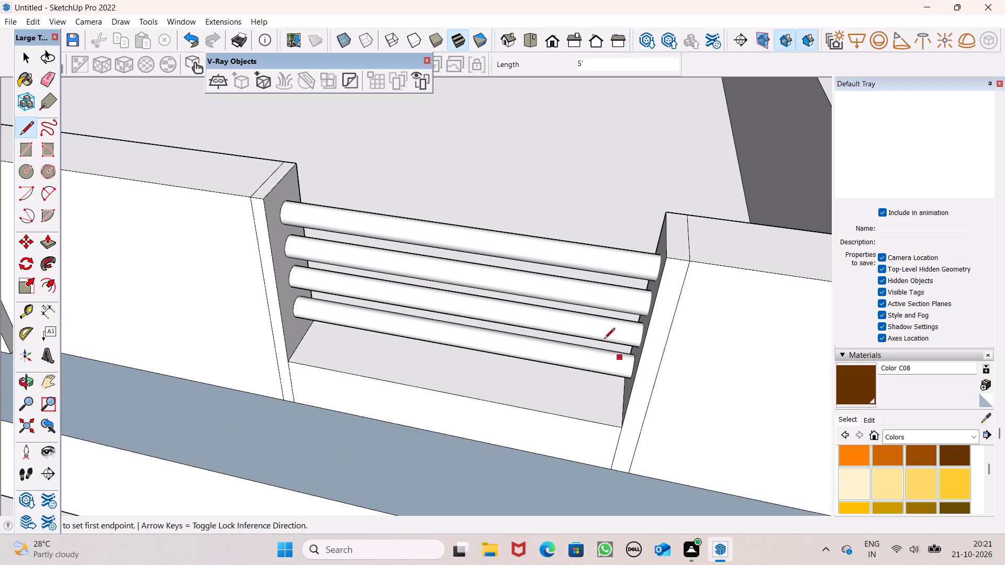
Raise the narrow top strip of the first pier about 1' 2 9/16" to match the neighbouring frame's height.
click(49, 236)
scroll(429, 187, down, 7)
middle_drag(377, 164, 376, 192)
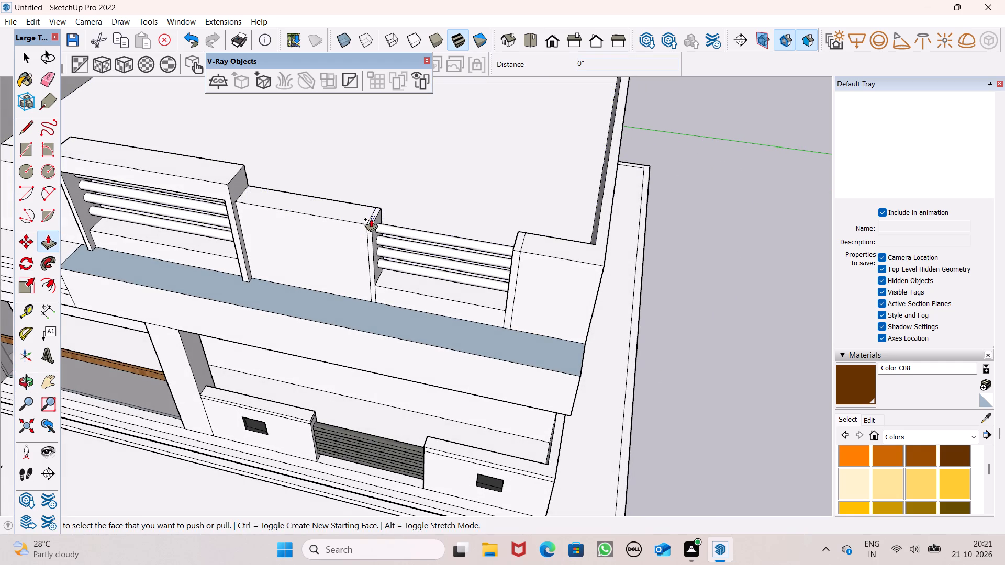
drag(372, 218, 226, 175)
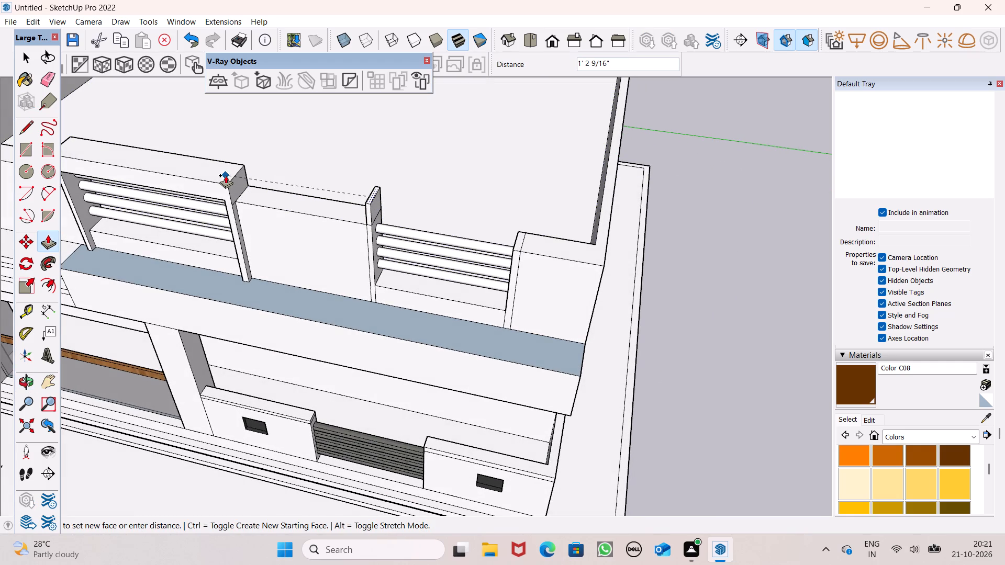
drag(226, 175, 226, 176)
middle_drag(394, 221, 245, 168)
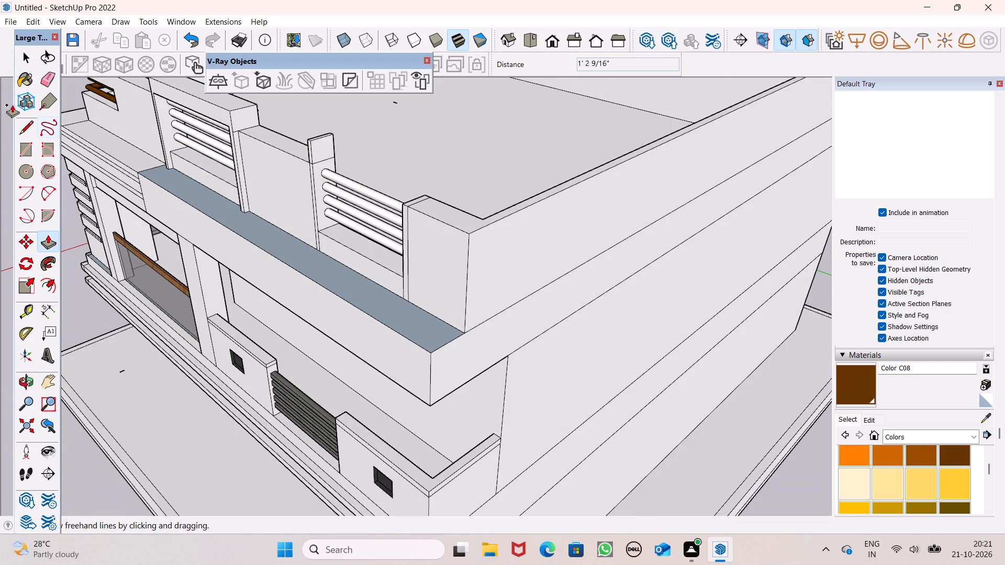
Draw a line about 1' 4 15/16" across the raised post's rail-side face, just below its top.
drag(18, 122, 23, 123)
scroll(297, 131, up, 5)
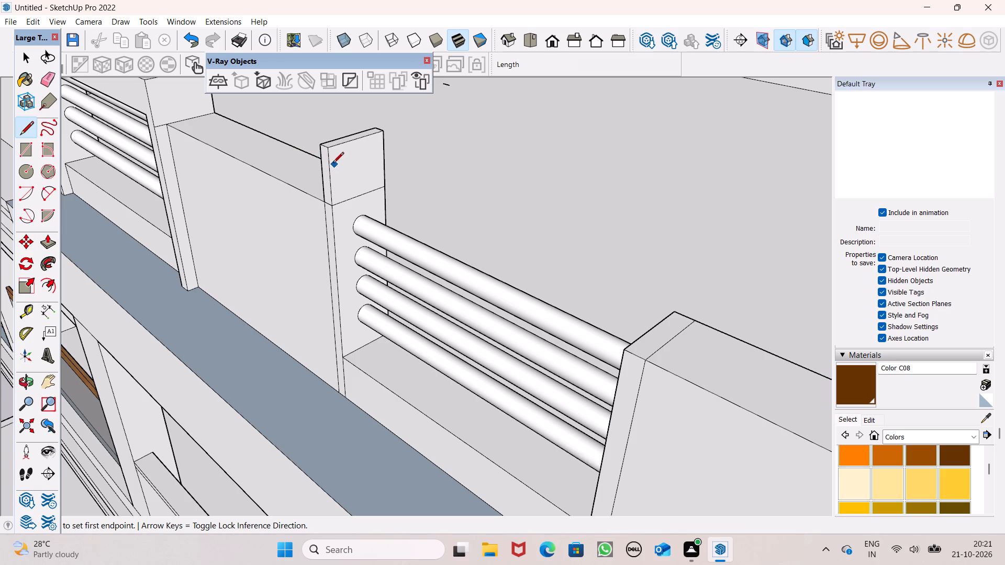
drag(330, 162, 342, 163)
click(380, 146)
Extrude the upper band of the raised post about 6' 11 1/4" across the opening as the frame's top beam.
drag(47, 241, 52, 238)
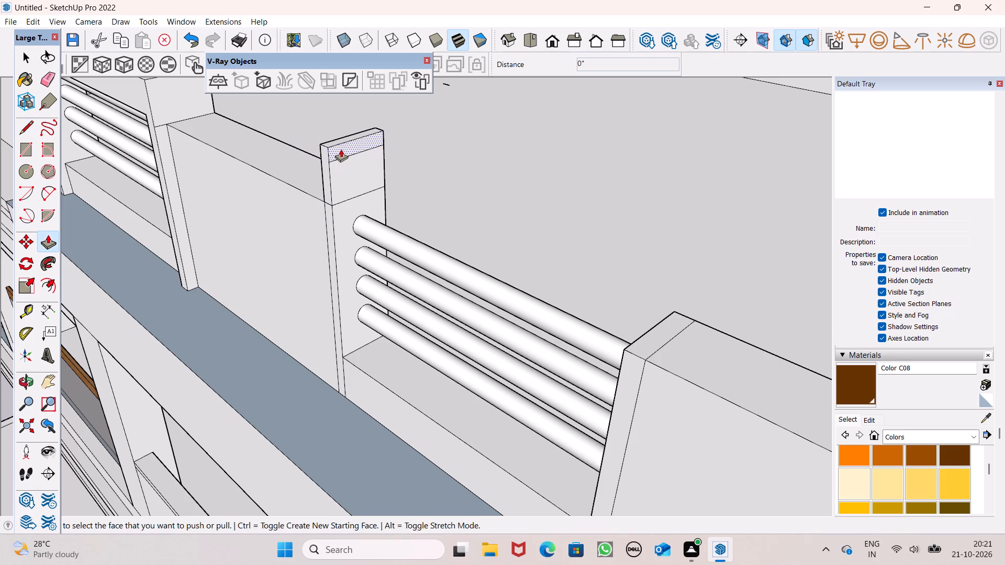
drag(341, 149, 661, 291)
middle_drag(697, 317, 717, 274)
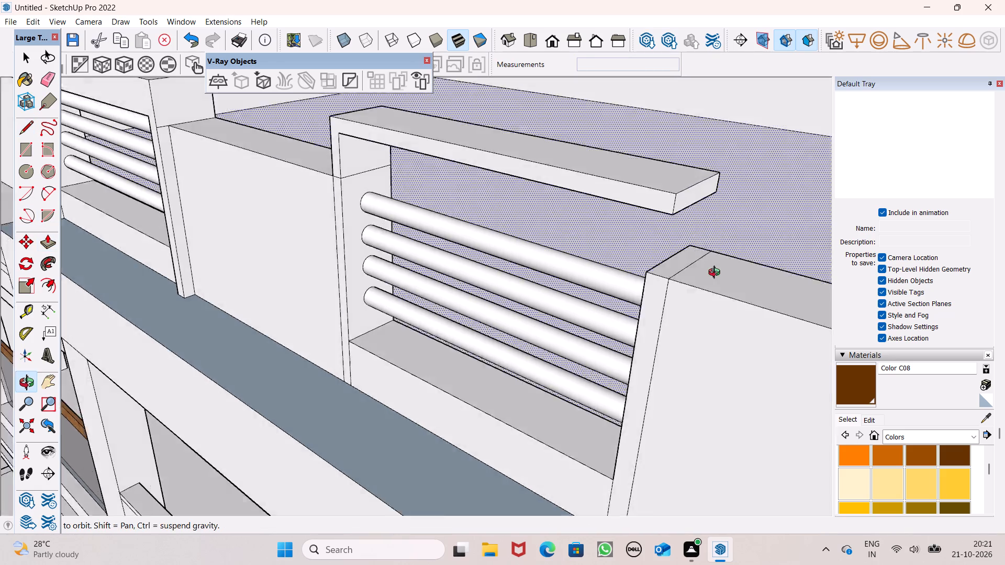
middle_drag(717, 274, 732, 251)
scroll(687, 227, down, 4)
scroll(710, 184, up, 6)
scroll(710, 183, down, 5)
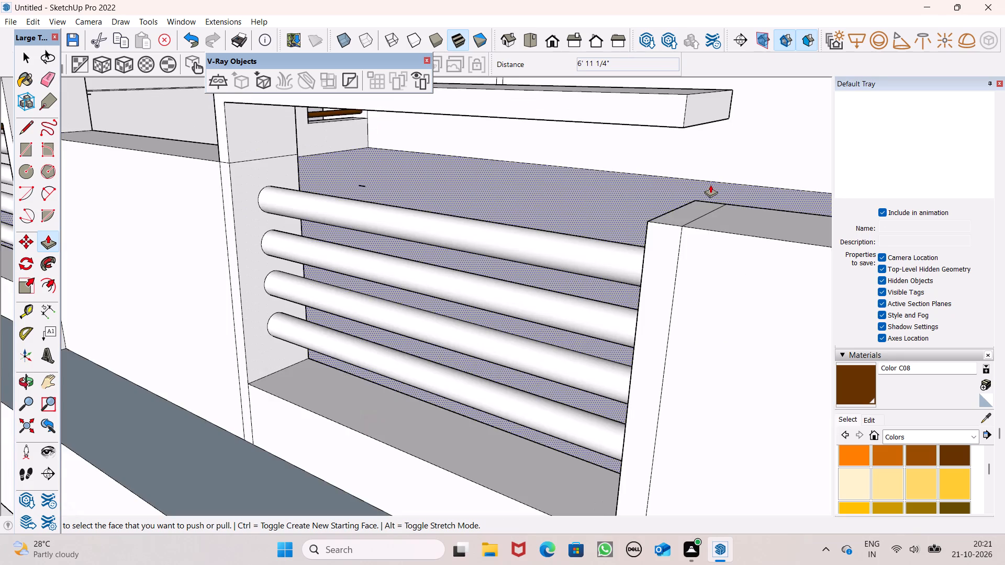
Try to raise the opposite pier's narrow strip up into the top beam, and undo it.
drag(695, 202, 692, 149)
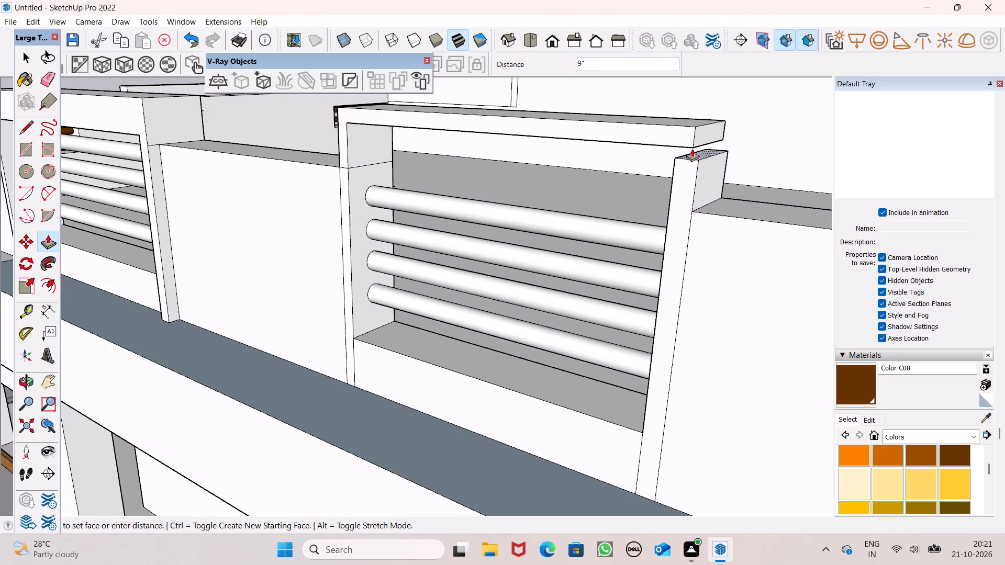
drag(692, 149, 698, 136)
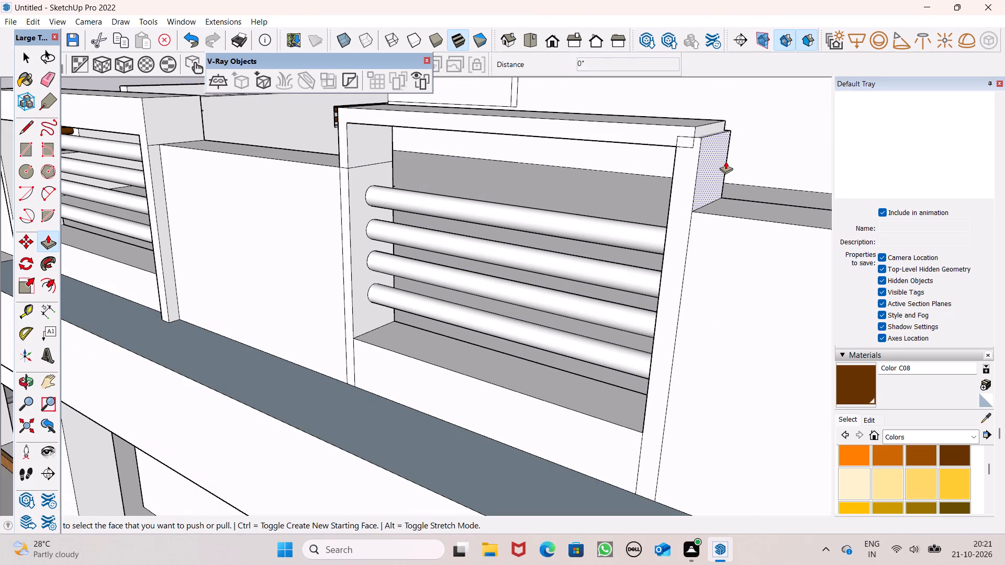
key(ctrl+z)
Raise the opposite pier's strip to meet the top beam, and adjust the beam's end about 1 3/16" flush with the post.
middle_drag(734, 187, 724, 240)
scroll(699, 186, down, 3)
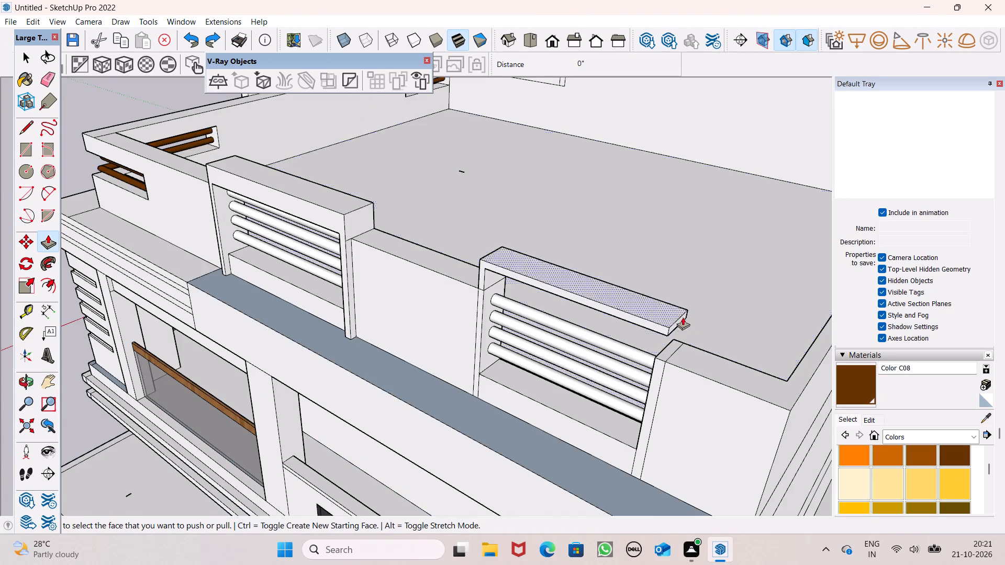
scroll(684, 324, up, 7)
drag(635, 381, 639, 312)
drag(623, 312, 632, 344)
scroll(630, 318, down, 4)
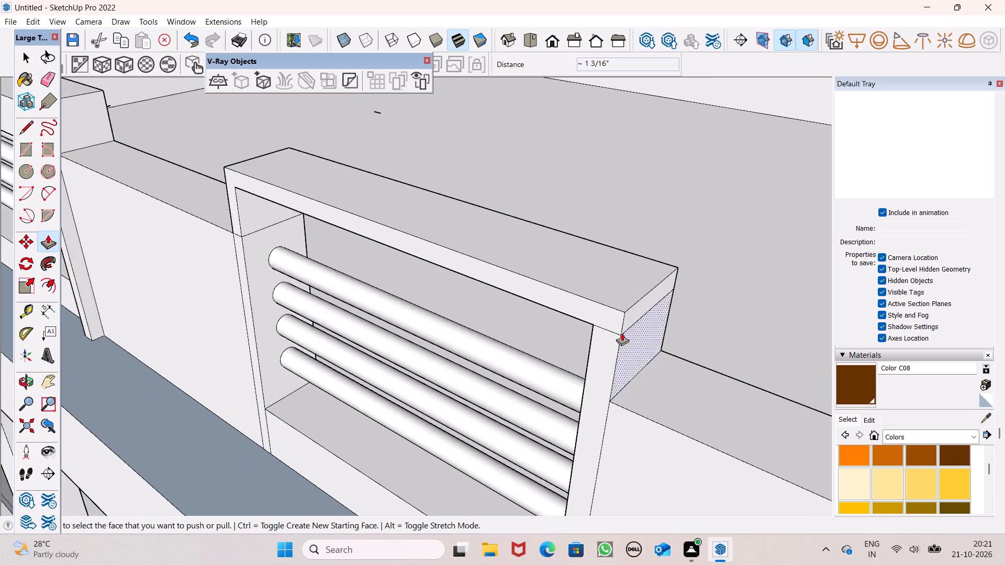
Erase the leftover seam edges on the new frame's front face and on the outer side where beam and post meet.
middle_drag(619, 333, 782, 257)
scroll(761, 248, down, 7)
middle_drag(600, 329, 613, 381)
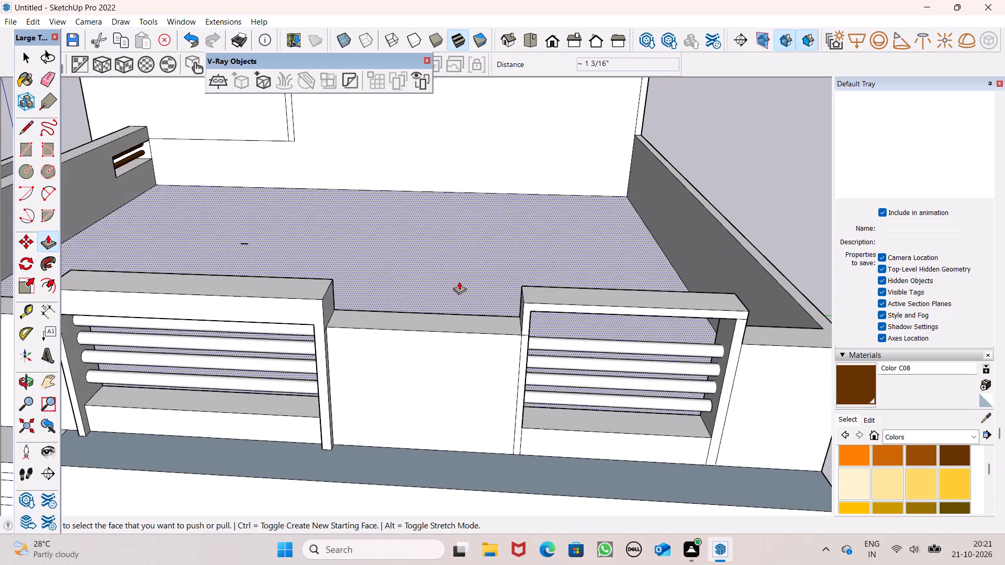
click(47, 77)
scroll(366, 310, up, 5)
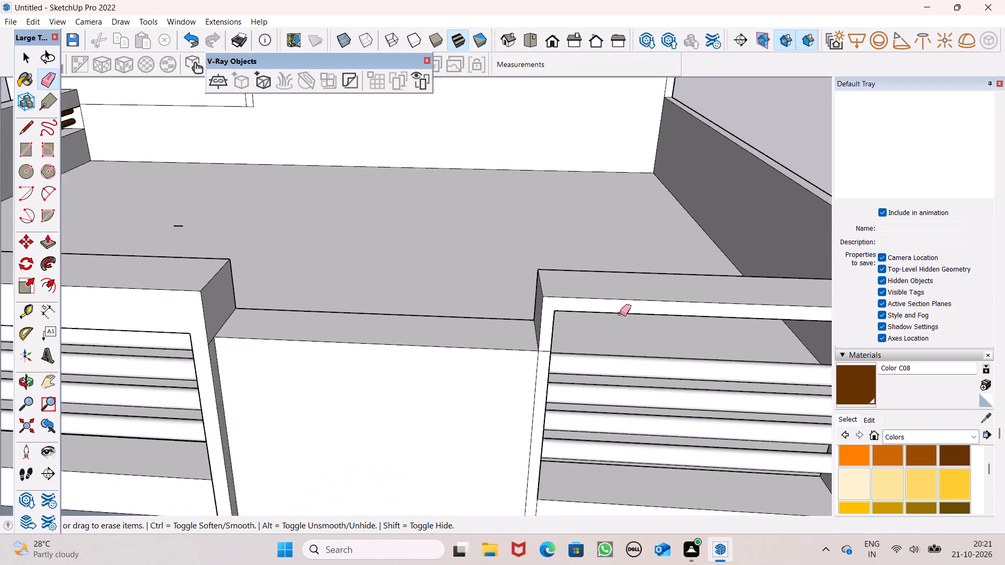
scroll(620, 313, up, 2)
scroll(507, 375, up, 4)
drag(544, 345, 542, 358)
scroll(441, 320, down, 11)
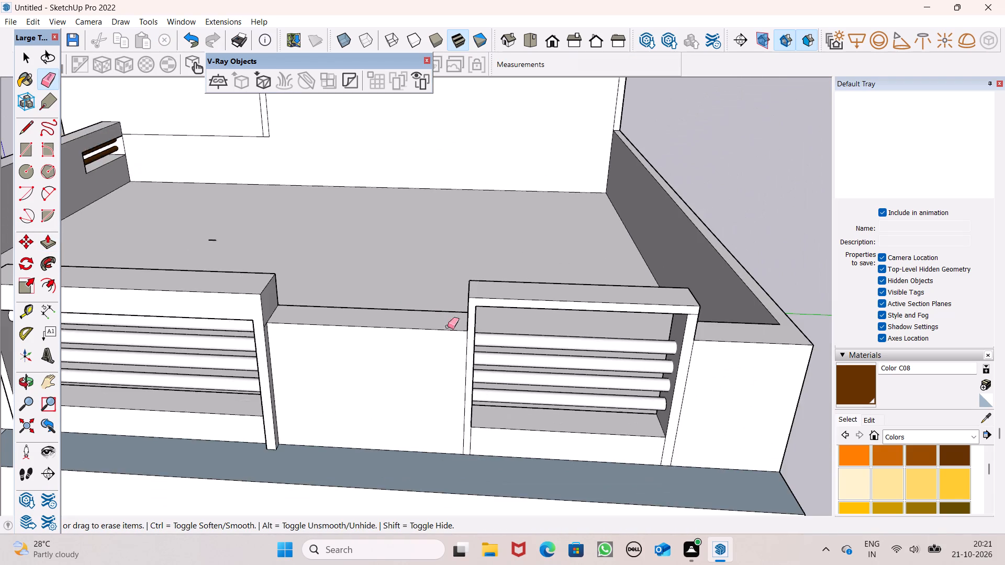
scroll(807, 391, up, 5)
scroll(581, 308, down, 3)
drag(392, 143, 393, 149)
scroll(410, 159, down, 4)
middle_drag(512, 194, 342, 240)
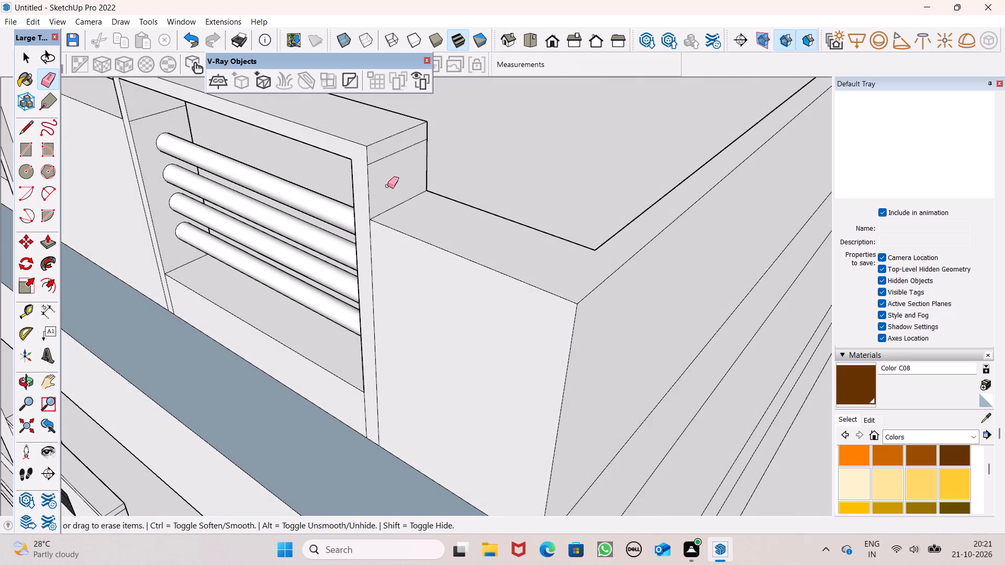
drag(397, 149, 432, 165)
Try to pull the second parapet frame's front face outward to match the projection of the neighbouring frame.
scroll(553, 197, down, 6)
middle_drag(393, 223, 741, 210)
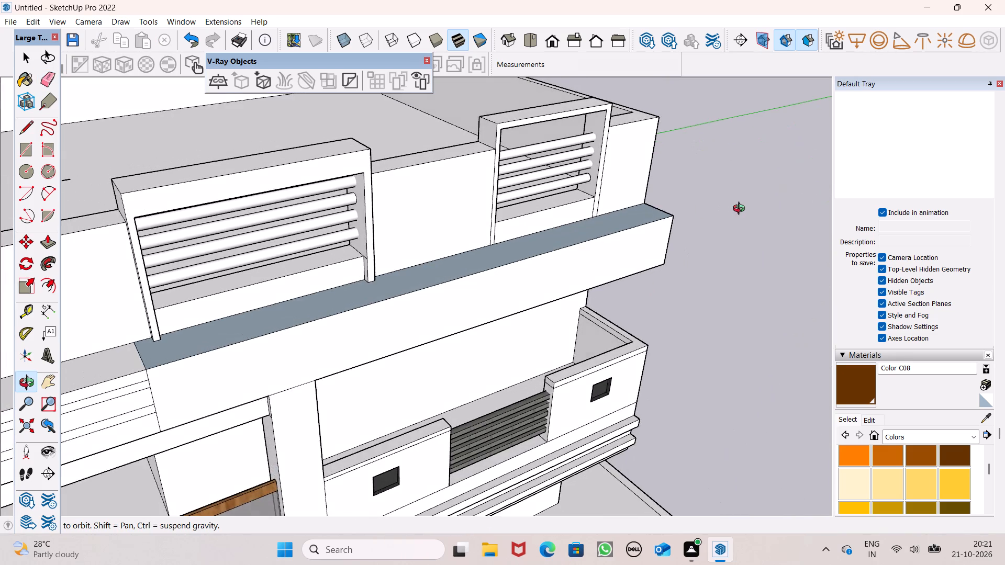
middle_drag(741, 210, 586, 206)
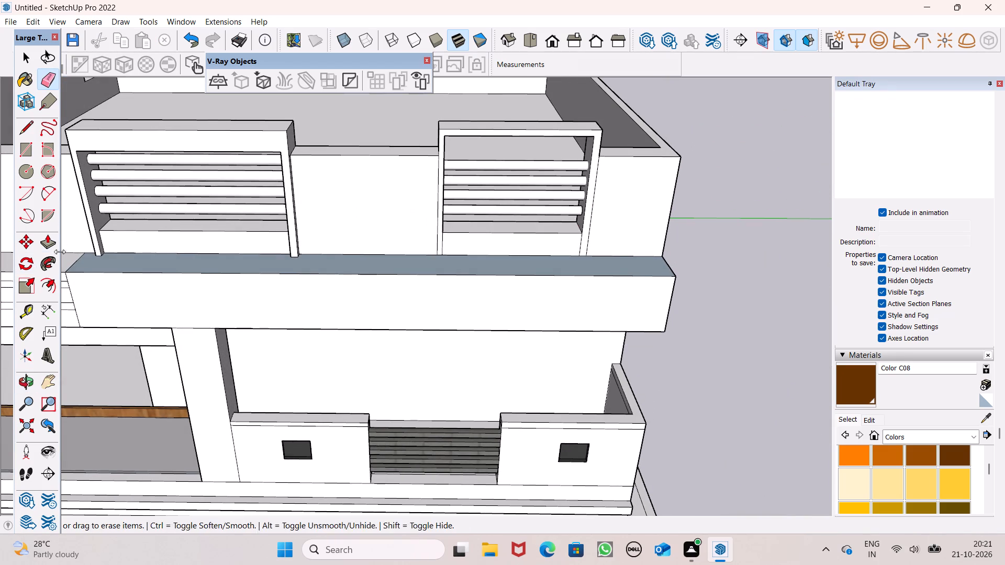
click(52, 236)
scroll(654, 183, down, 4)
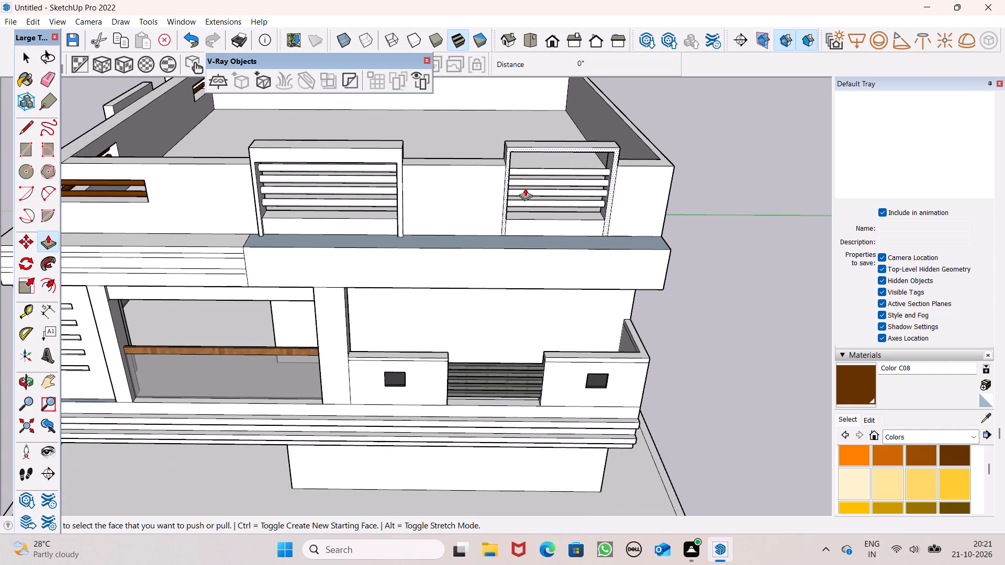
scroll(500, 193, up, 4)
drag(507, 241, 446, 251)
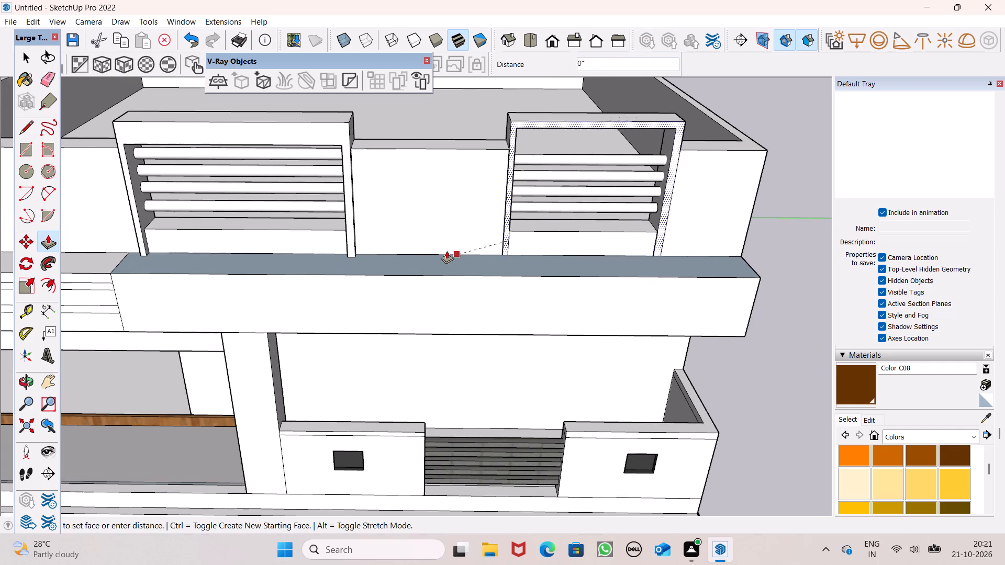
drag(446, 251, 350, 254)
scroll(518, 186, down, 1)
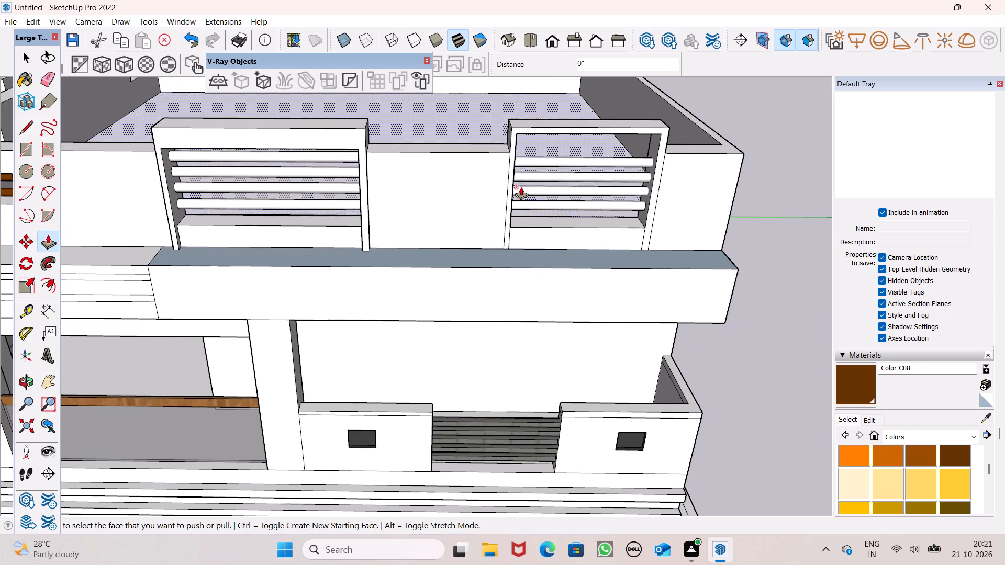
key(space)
Extrude the second parapet frame's front face outward 4 1/8" to match the first frame's projection.
middle_drag(573, 196, 642, 199)
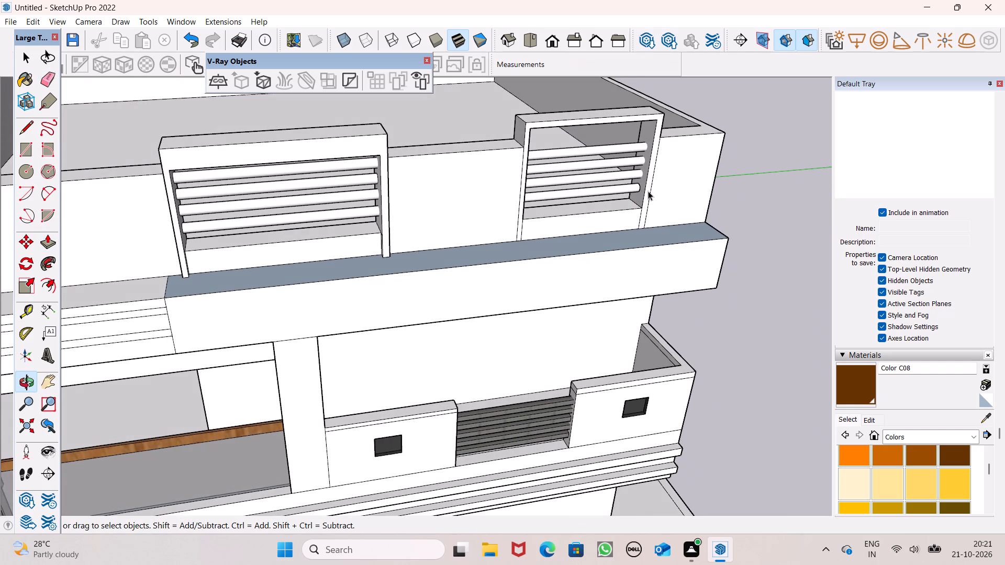
middle_drag(523, 221, 575, 271)
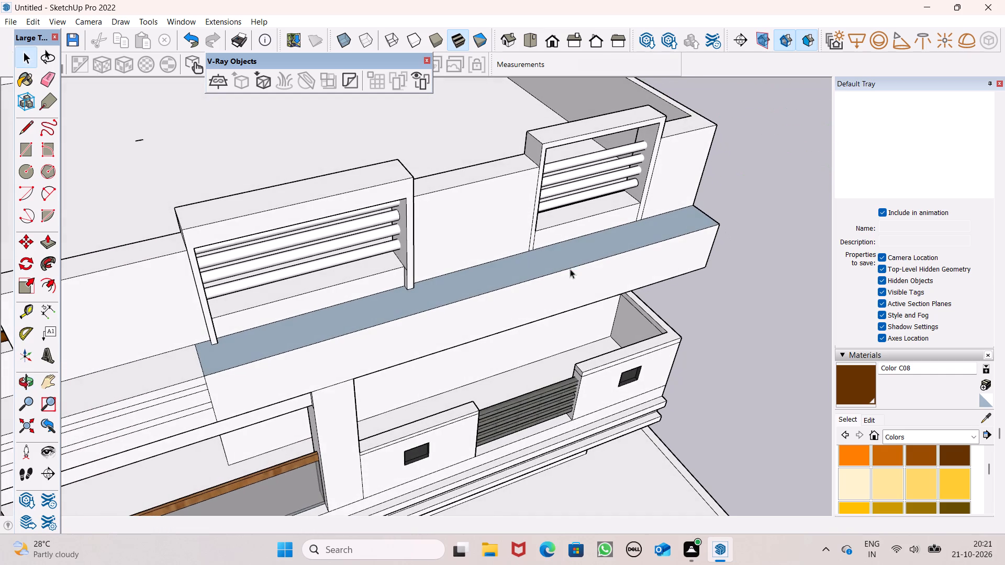
click(51, 245)
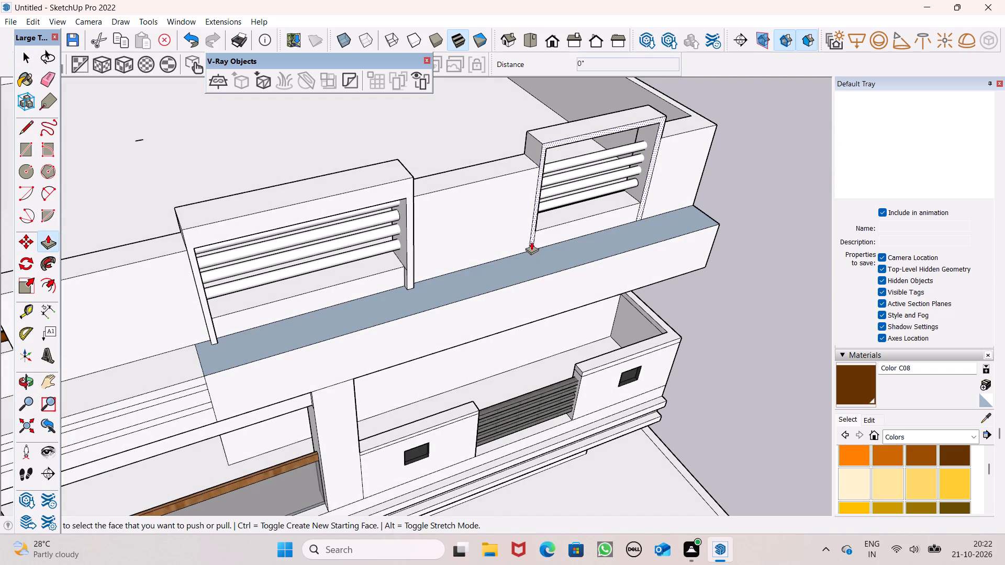
drag(531, 242, 409, 285)
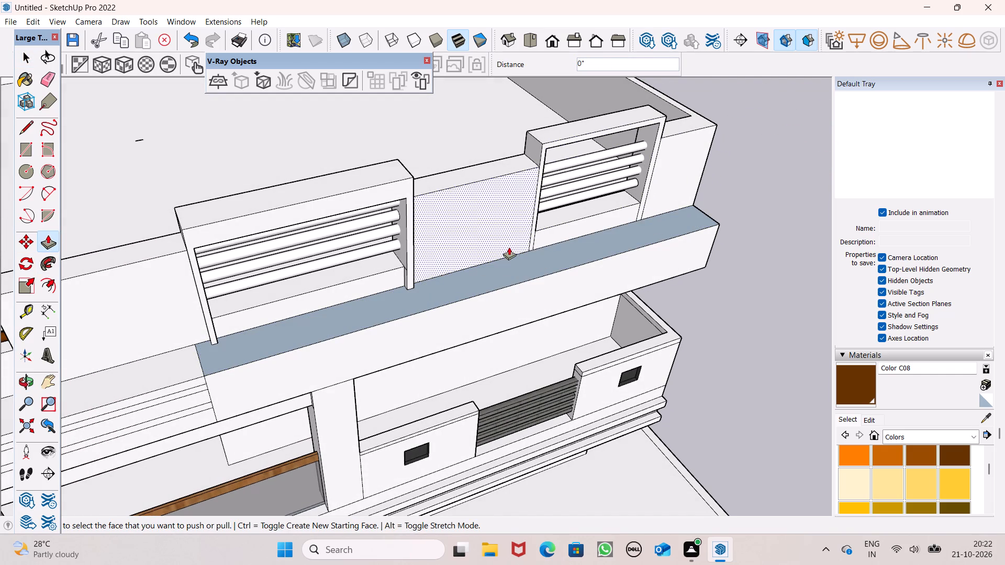
drag(533, 246, 528, 256)
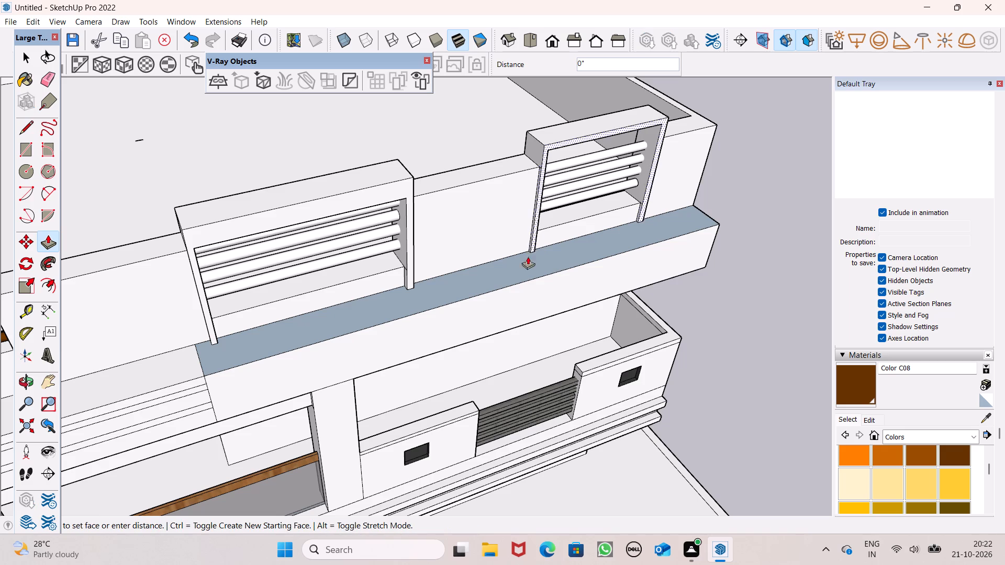
drag(528, 256, 412, 278)
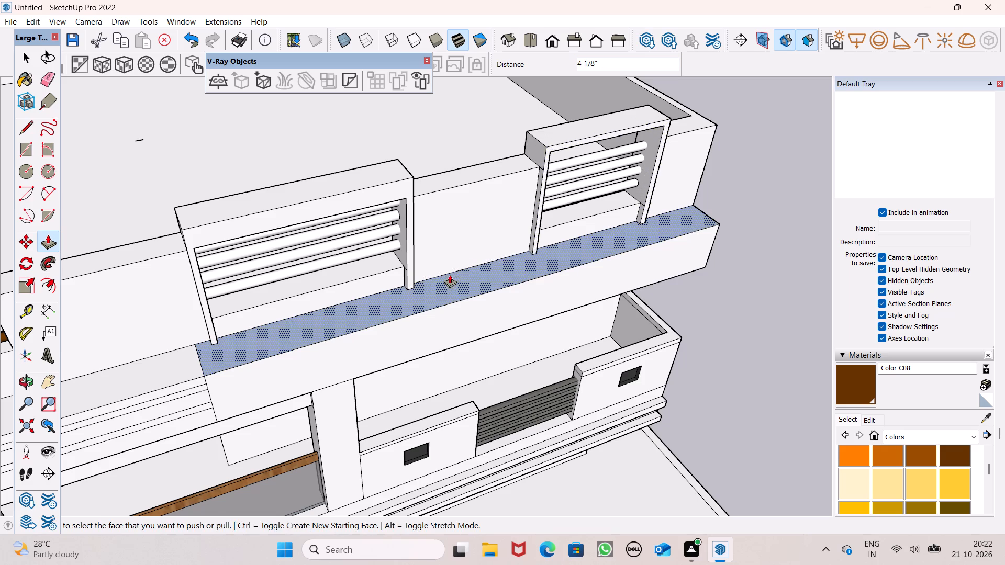
key(space)
Draw a rectangle about 4' 2 7/8" by 1' 3/4" on the parapet wall between the two raised frames.
scroll(640, 260, down, 1)
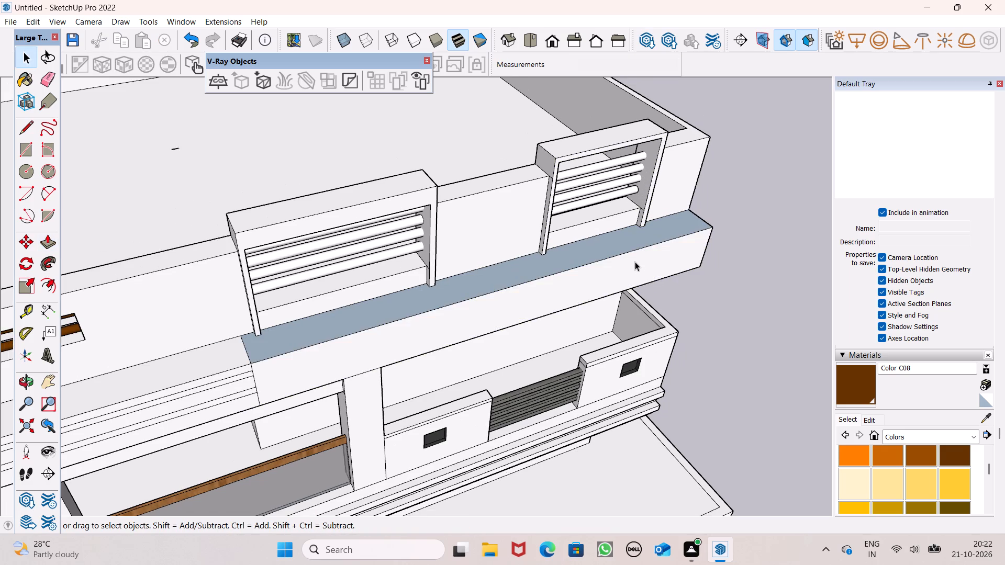
middle_drag(635, 262, 506, 202)
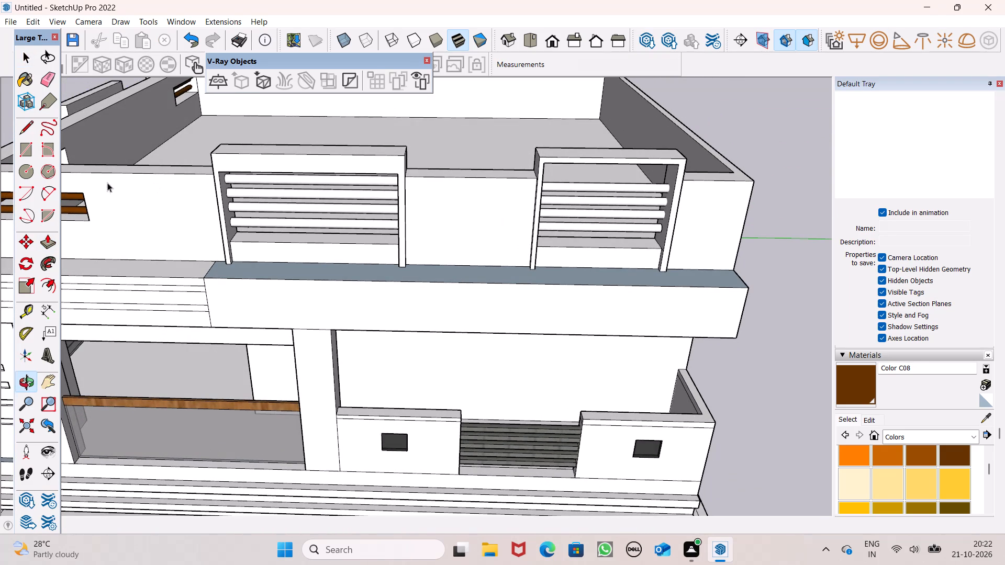
drag(31, 144, 37, 148)
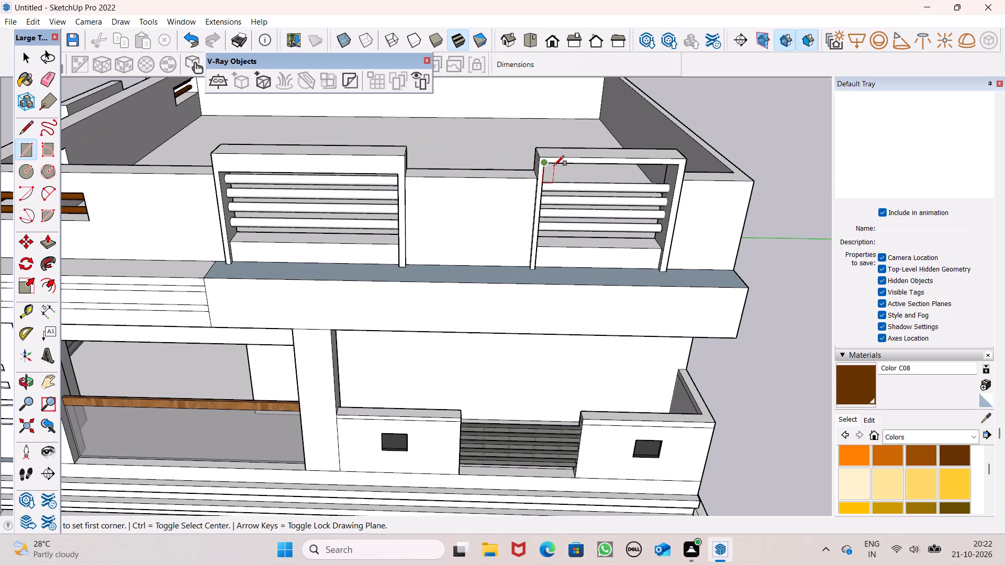
middle_drag(596, 178, 584, 135)
scroll(467, 142, up, 4)
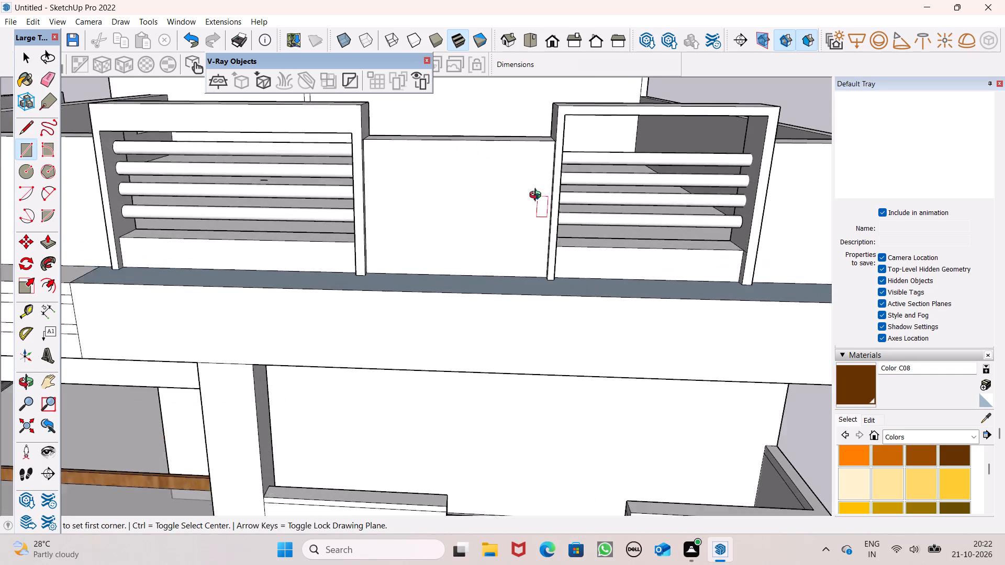
scroll(538, 196, up, 1)
middle_drag(538, 196, 555, 151)
scroll(466, 143, down, 1)
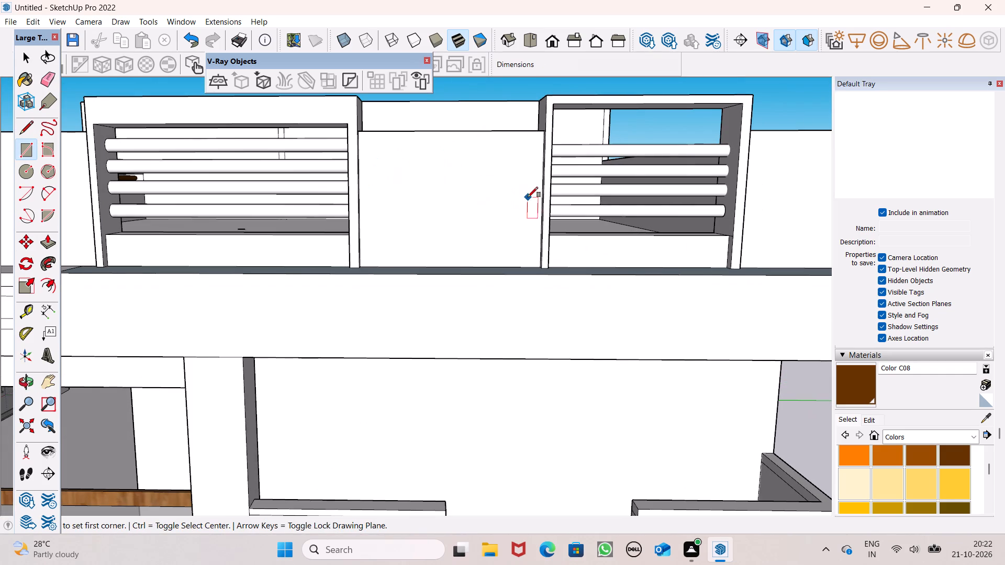
scroll(598, 188, up, 2)
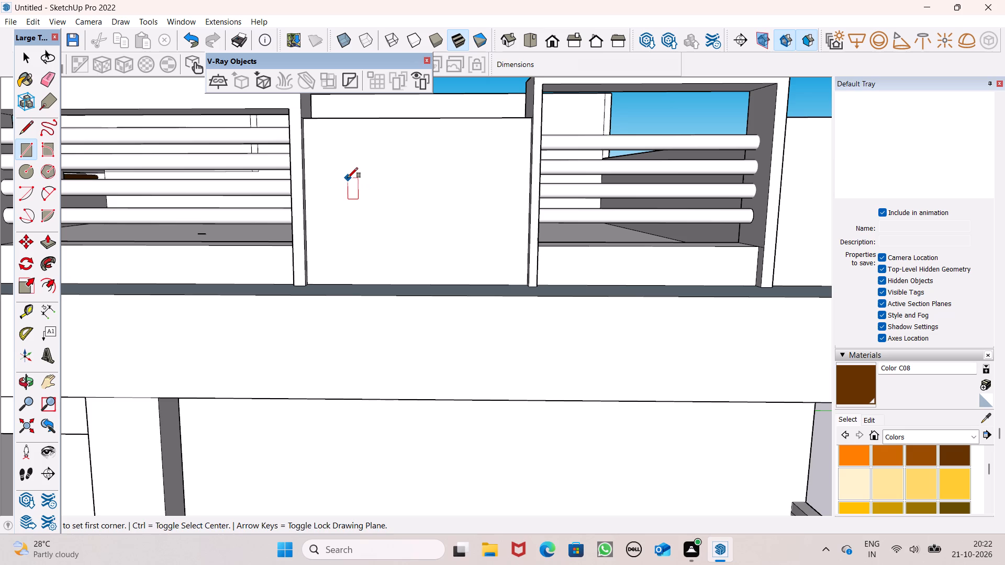
click(348, 178)
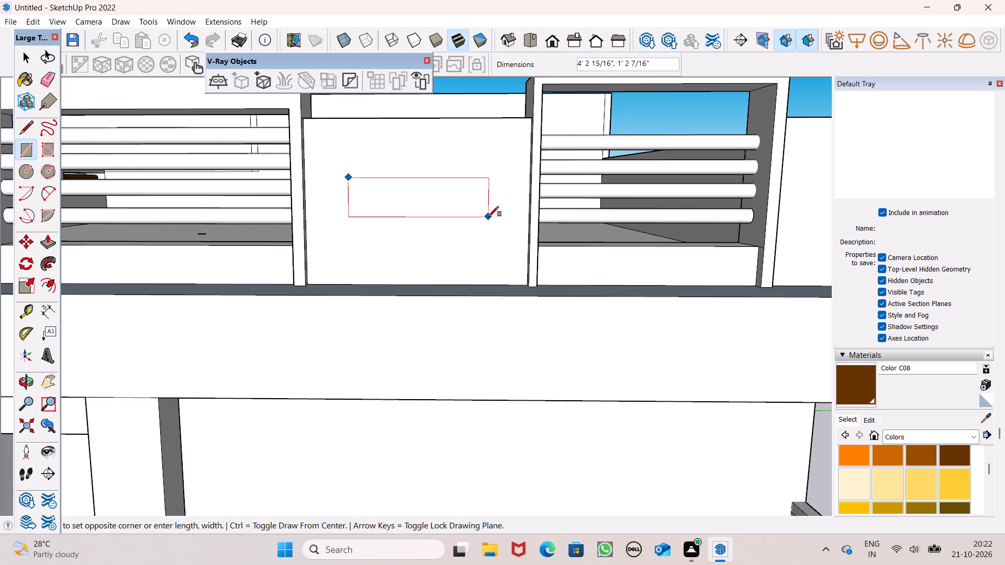
click(488, 213)
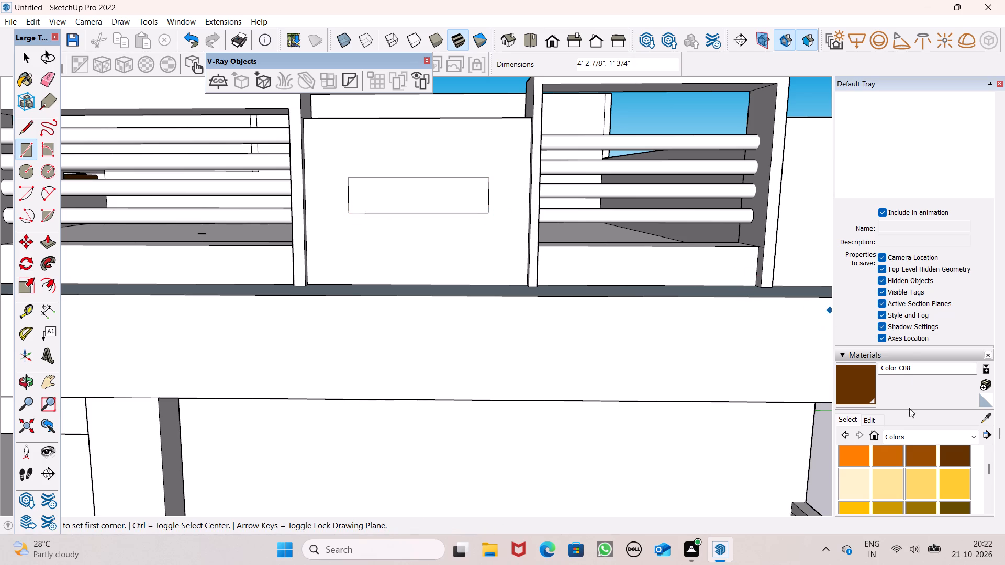
Paint the rectangle between the two frames dark grey with Color M06.
scroll(892, 416, down, 11)
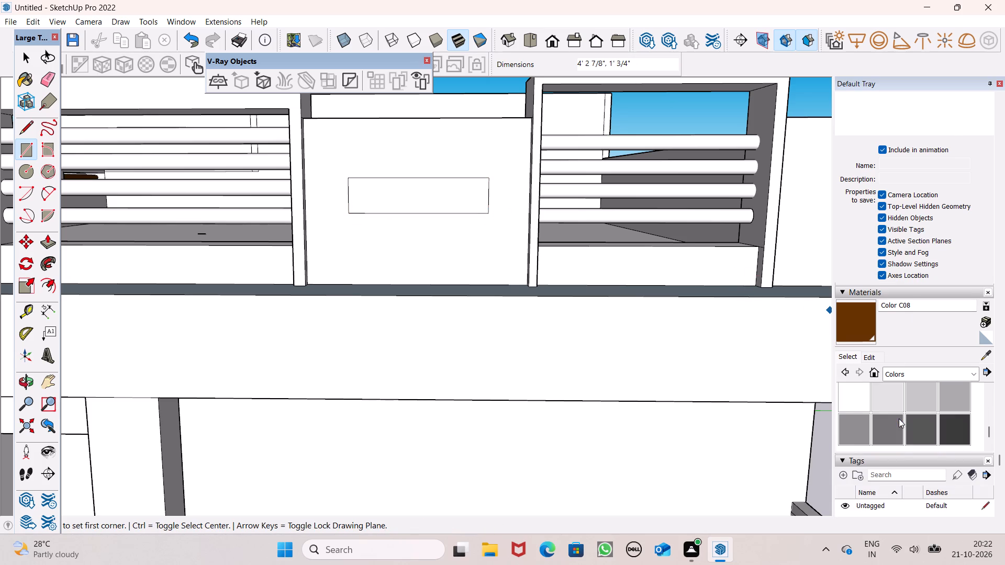
scroll(899, 419, down, 3)
scroll(970, 326, up, 1)
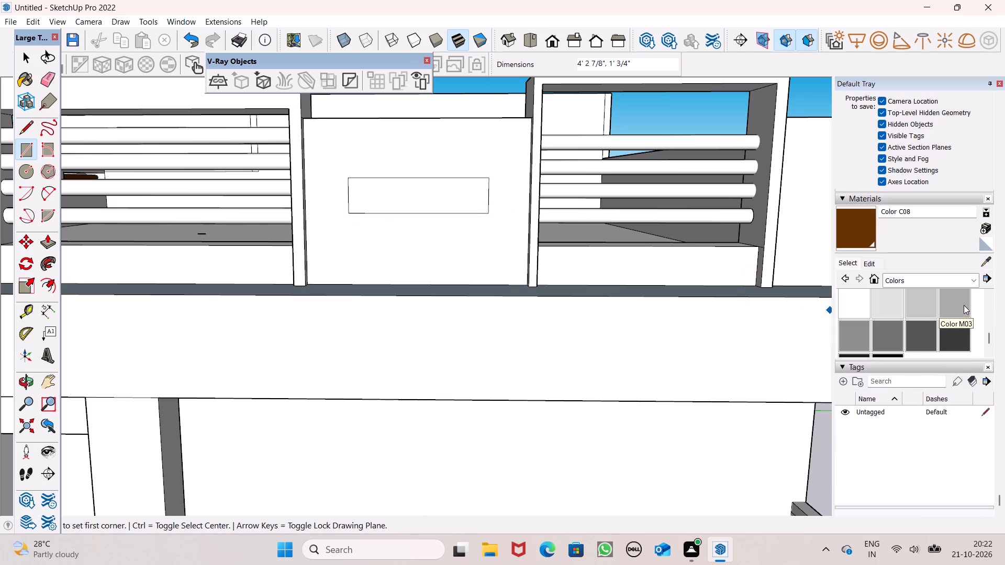
click(929, 337)
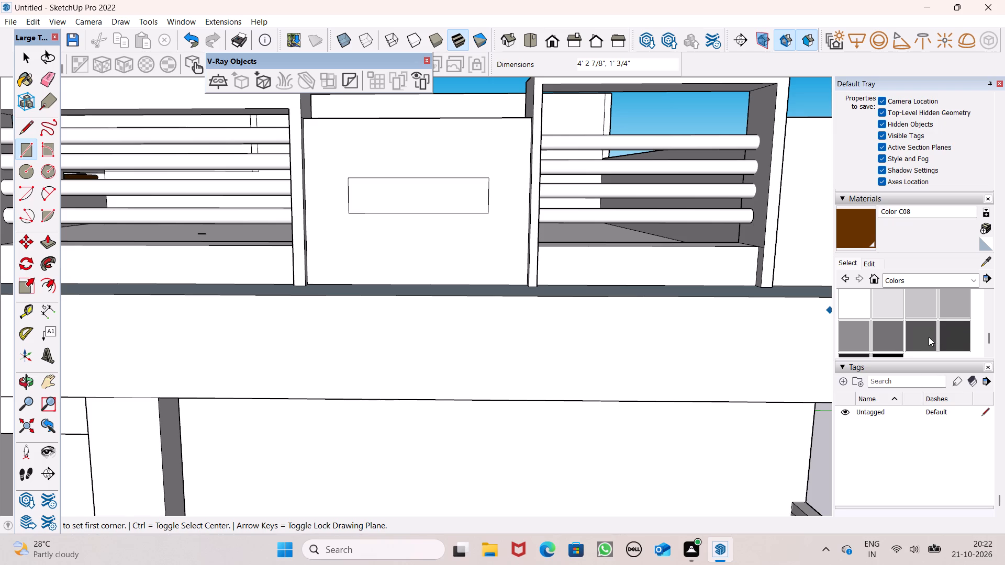
click(383, 200)
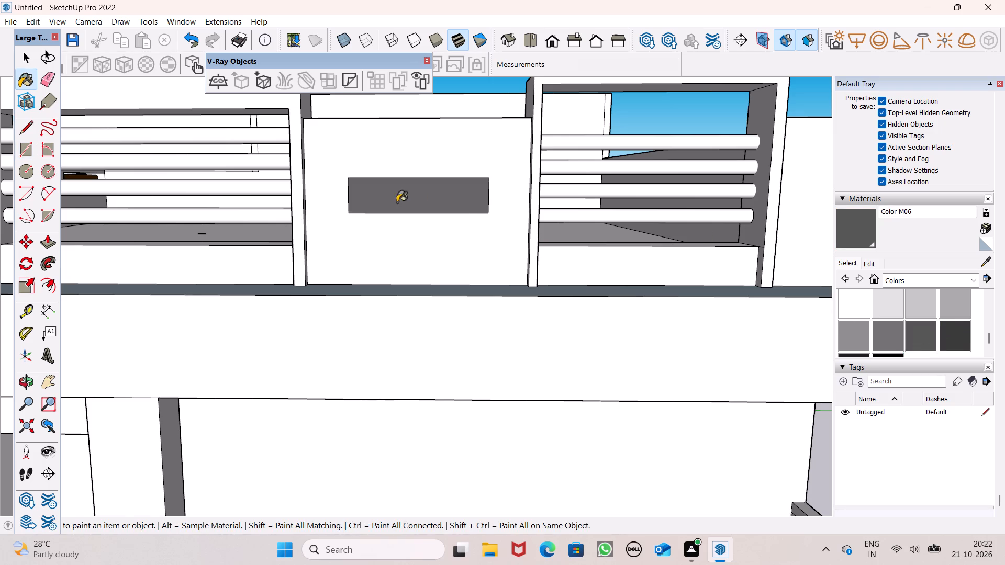
Push the dark grey rectangle into the parapet wall to form a shallow recess.
middle_drag(467, 232, 465, 250)
click(44, 240)
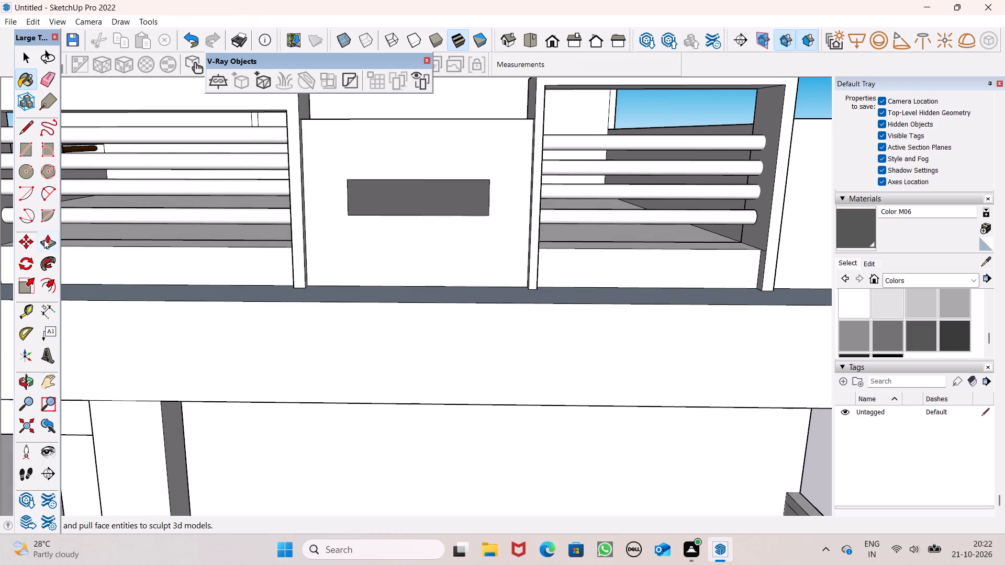
scroll(382, 212, down, 1)
middle_drag(431, 242, 430, 261)
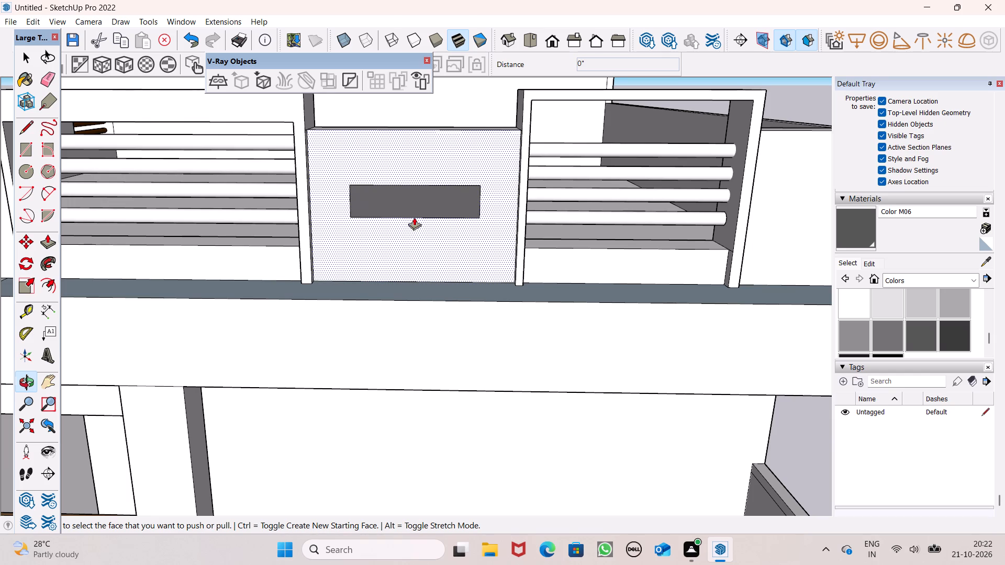
scroll(479, 194, down, 1)
middle_drag(517, 213, 509, 249)
scroll(438, 229, up, 4)
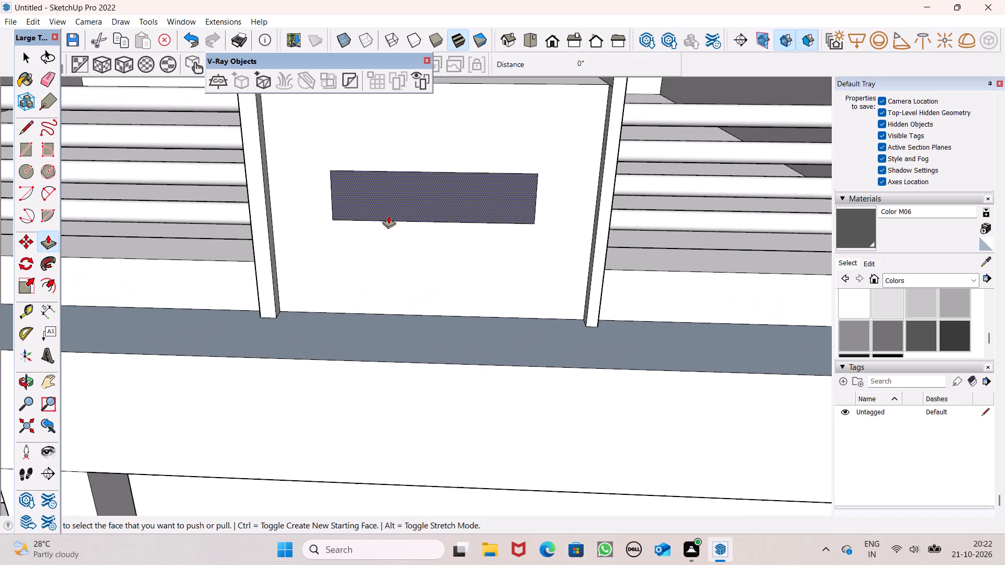
scroll(388, 216, up, 1)
drag(369, 208, 374, 204)
scroll(518, 185, down, 1)
key(space)
Examine the recessed parapet panel and the whole house from the front and the sides.
scroll(534, 225, down, 7)
middle_drag(548, 232, 644, 213)
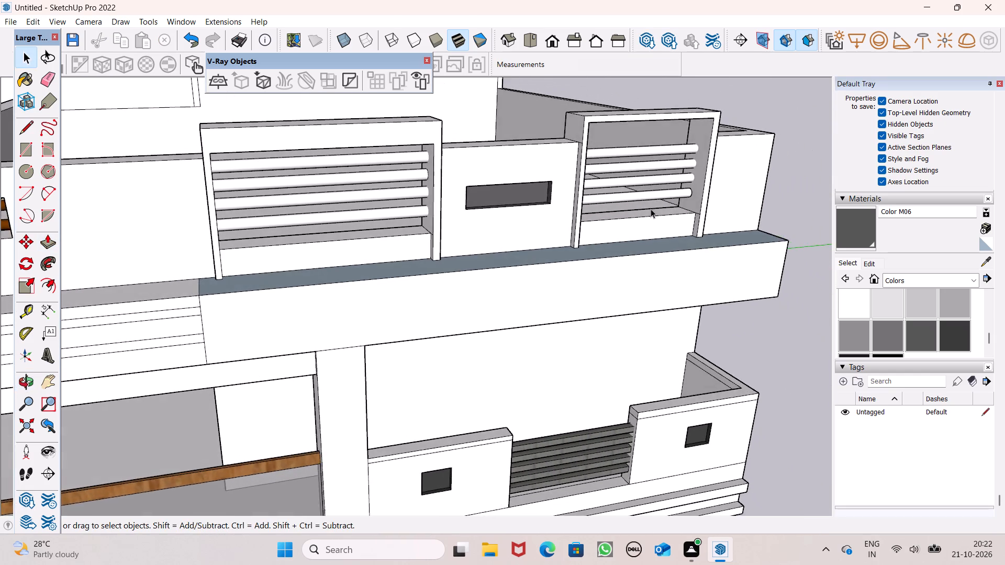
scroll(651, 208, down, 10)
middle_drag(656, 213, 590, 217)
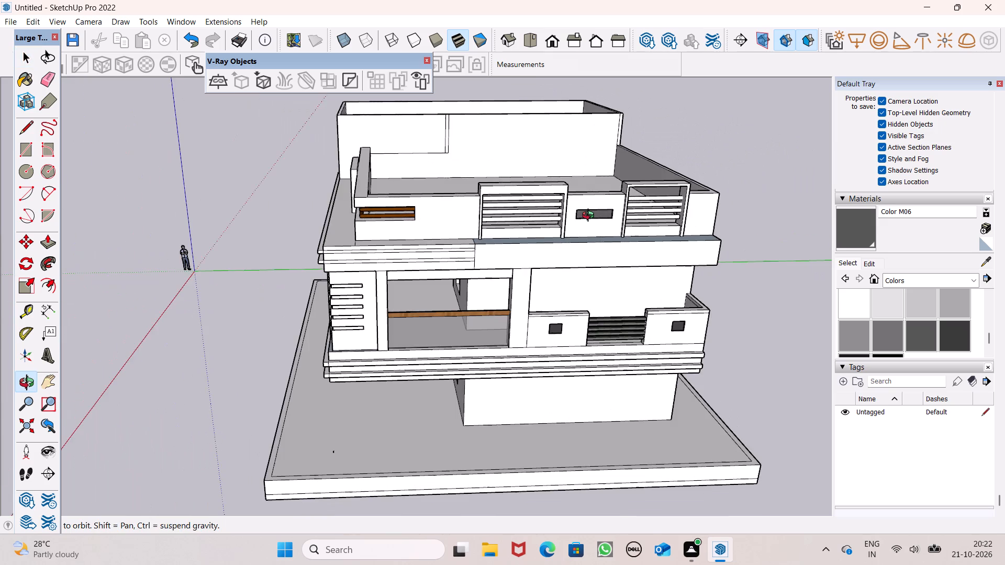
middle_drag(590, 217, 528, 193)
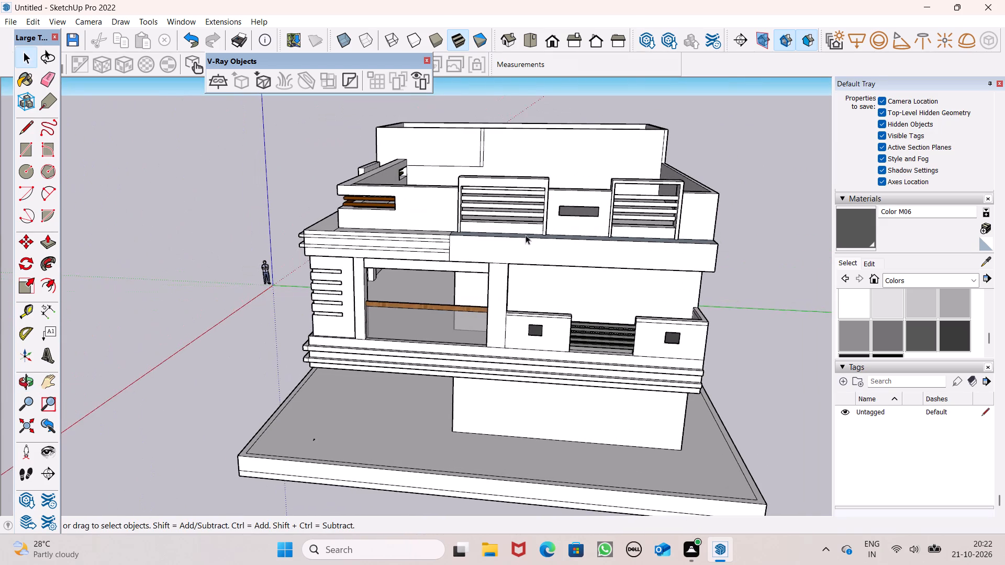
scroll(515, 233, down, 3)
middle_drag(513, 287, 685, 278)
scroll(510, 300, up, 1)
scroll(621, 261, down, 1)
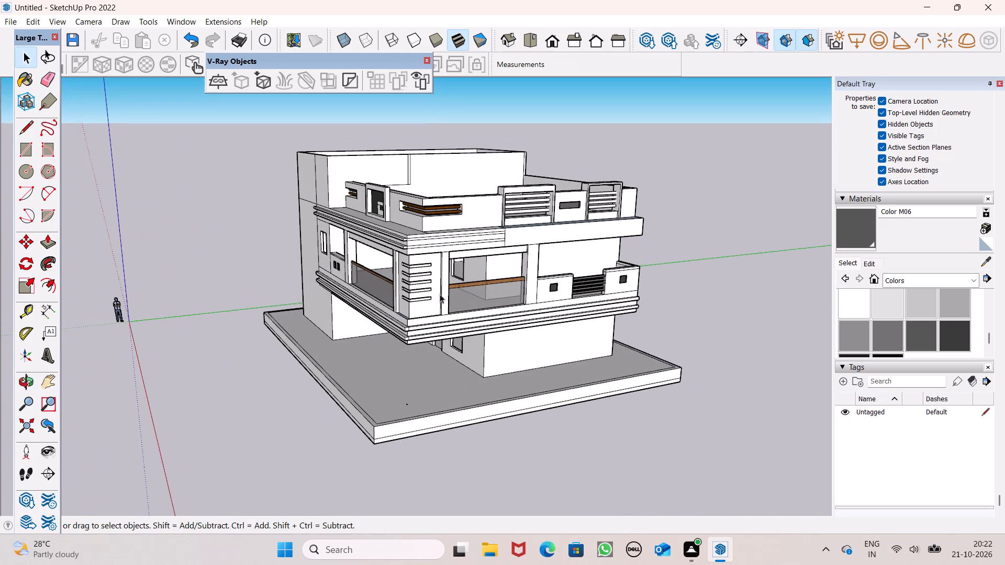
middle_drag(261, 320, 613, 281)
scroll(498, 274, down, 3)
middle_drag(491, 293, 435, 308)
scroll(502, 268, down, 9)
Draw a vertical line about 10' 6" long on the tower block's upper front wall, just beside the existing vertical edge, forming a narrow strip.
scroll(275, 250, up, 3)
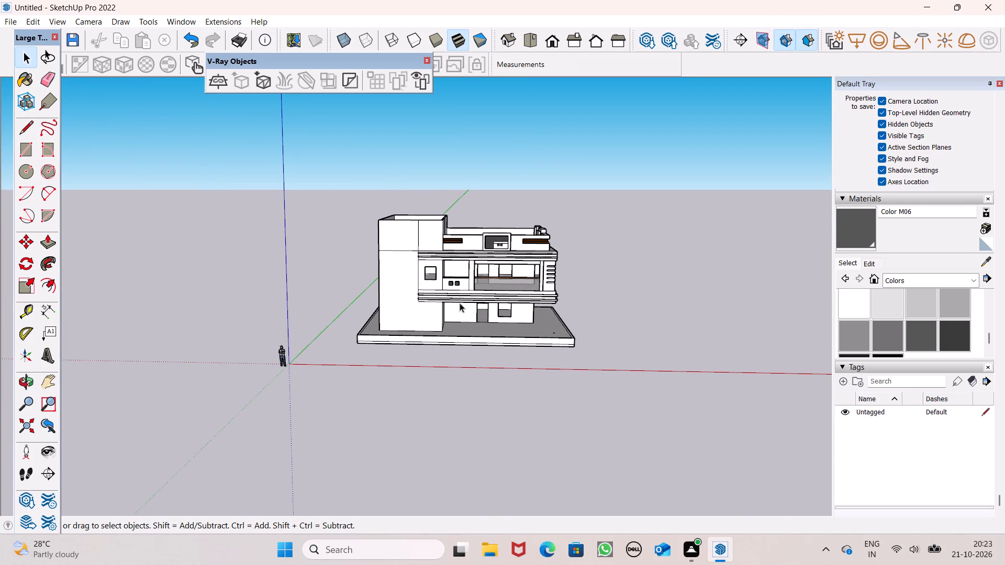
scroll(396, 201, up, 6)
scroll(436, 267, up, 8)
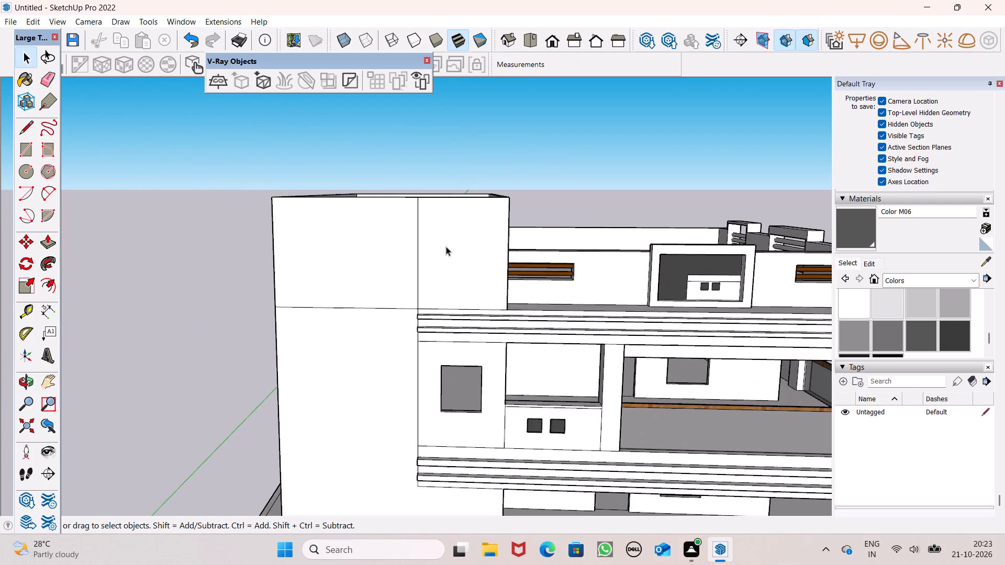
scroll(446, 246, down, 4)
middle_drag(490, 287, 456, 385)
scroll(456, 385, up, 1)
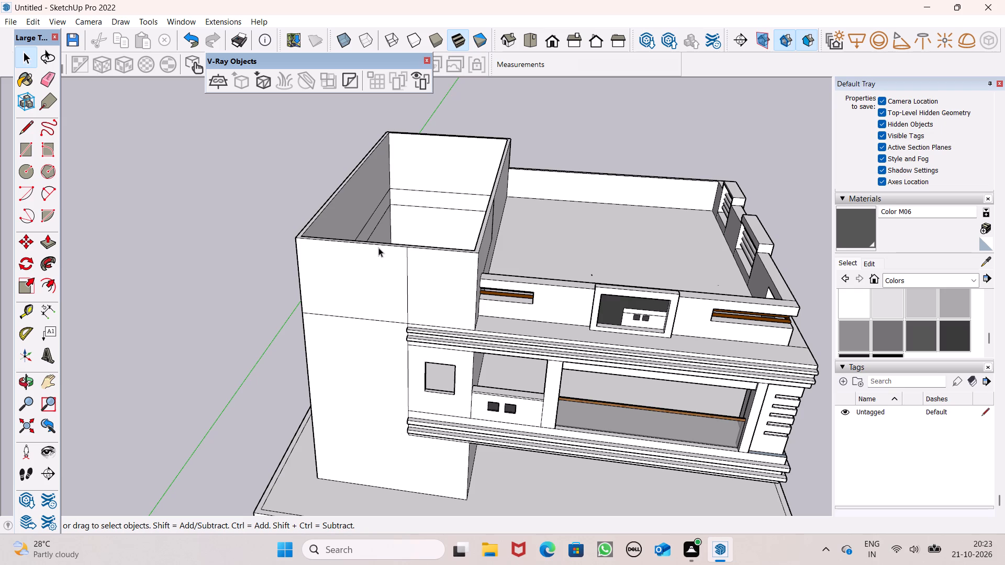
scroll(414, 286, up, 1)
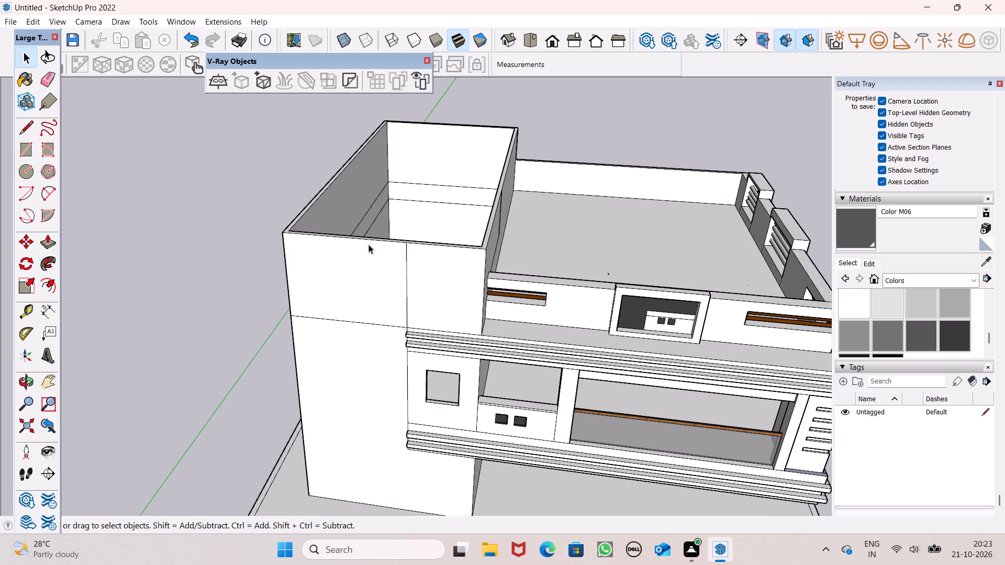
click(26, 124)
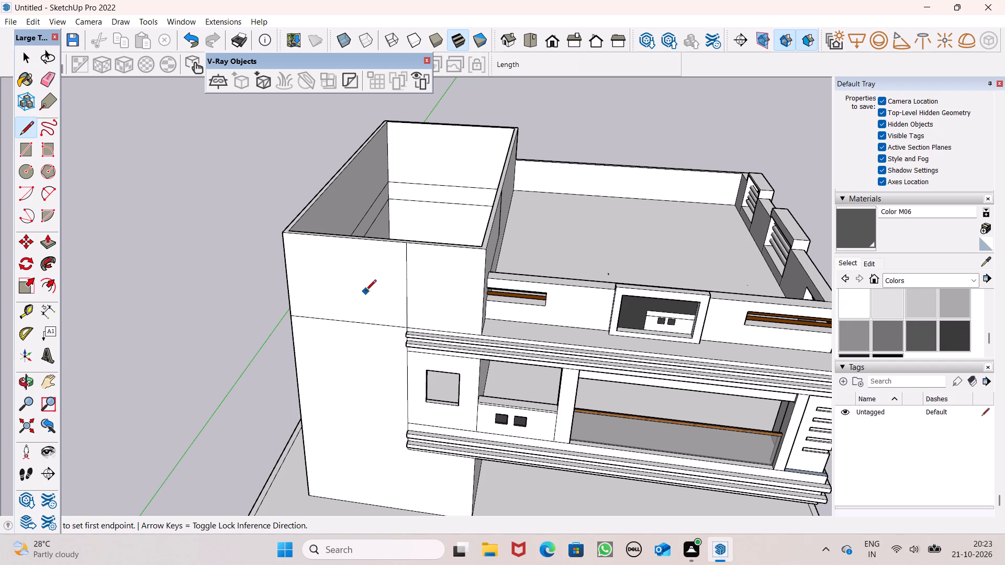
middle_drag(327, 301, 375, 243)
scroll(446, 259, up, 2)
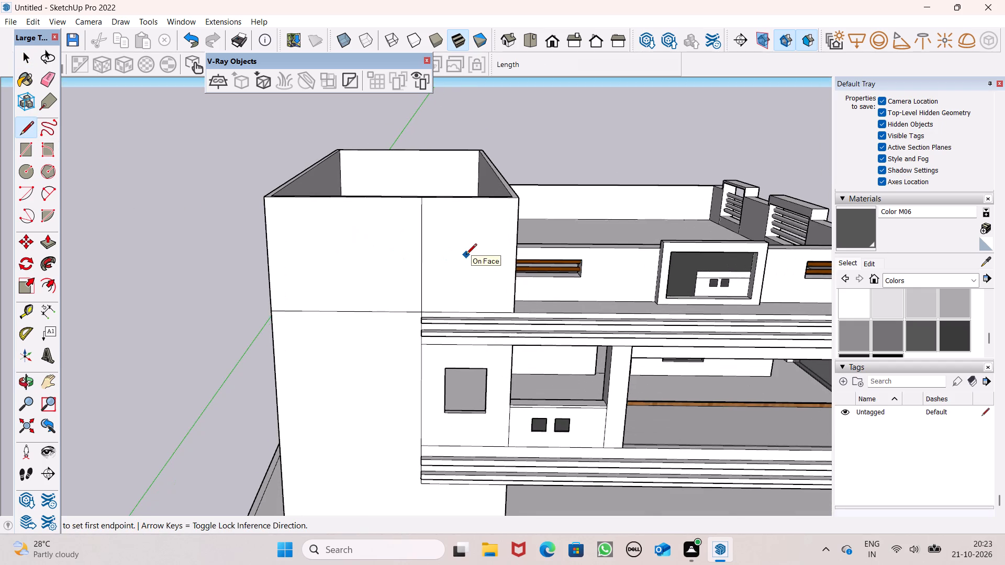
scroll(466, 255, up, 3)
scroll(466, 254, down, 1)
middle_drag(474, 270, 466, 302)
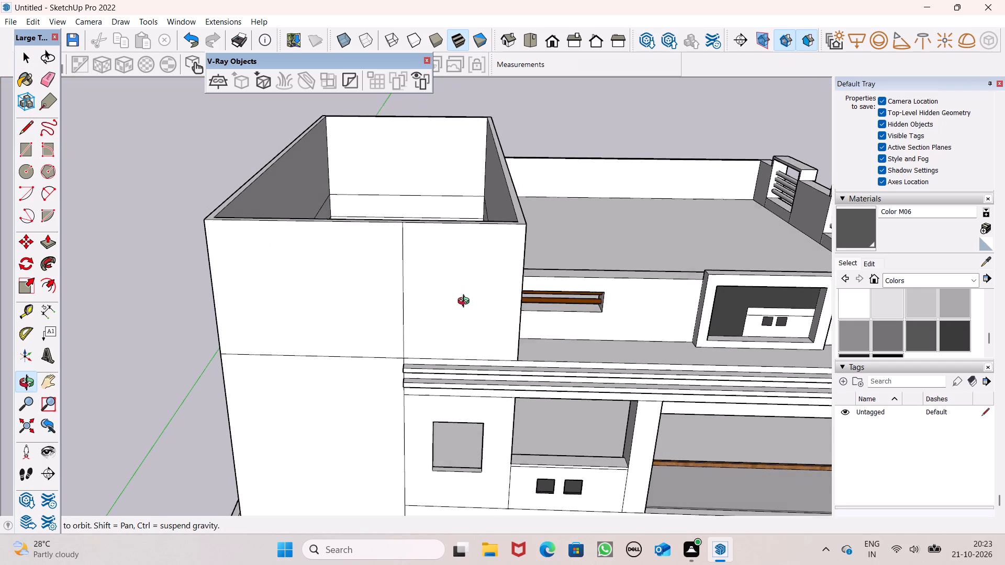
middle_drag(466, 302, 460, 311)
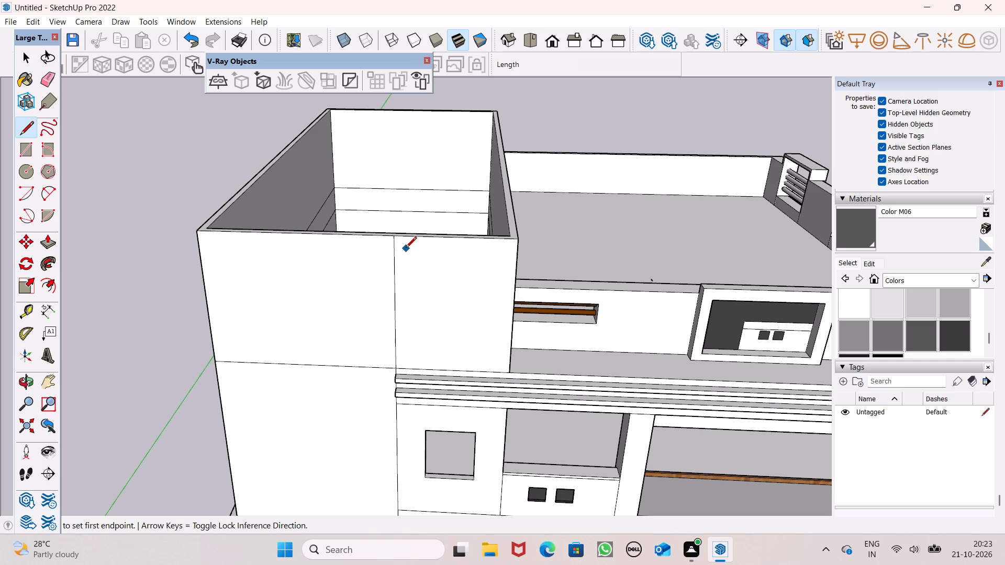
scroll(410, 256, up, 1)
middle_drag(410, 272, 411, 284)
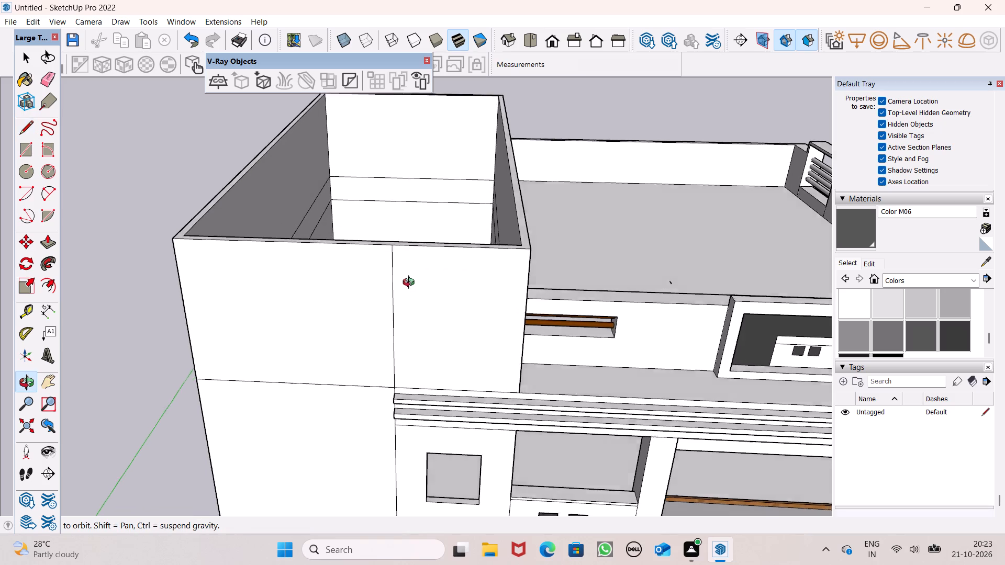
middle_drag(411, 284, 416, 294)
scroll(420, 286, up, 1)
scroll(420, 286, down, 1)
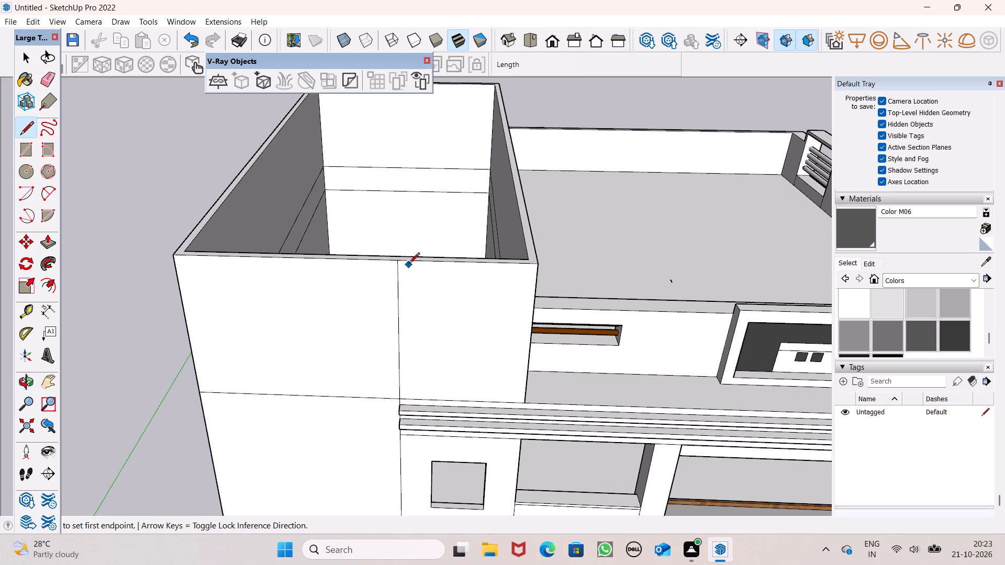
click(409, 264)
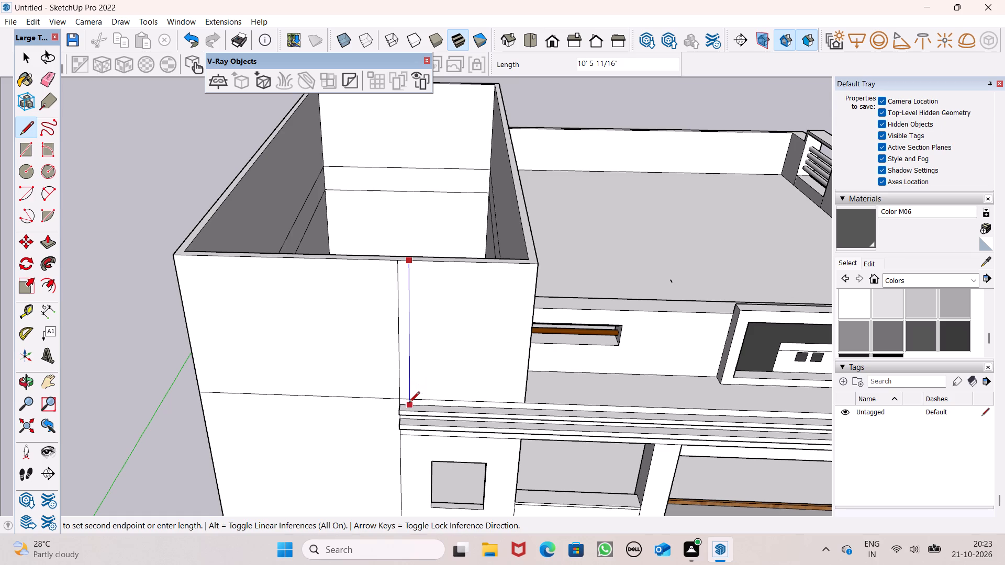
click(409, 403)
Erase the short horizontal edge segment crossing the bottom of the narrow strip on the tower wall.
scroll(407, 407, up, 6)
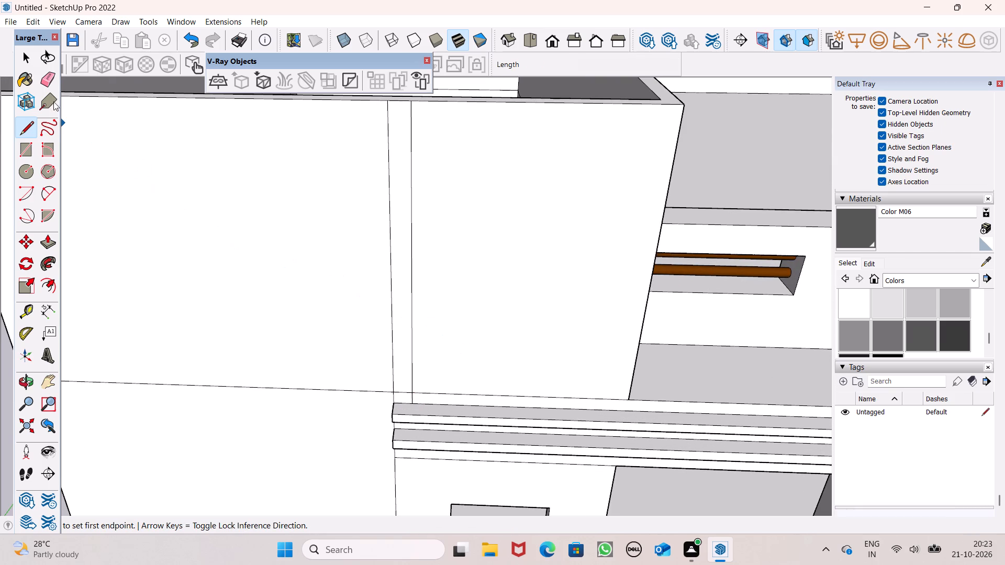
click(46, 80)
scroll(413, 394, up, 4)
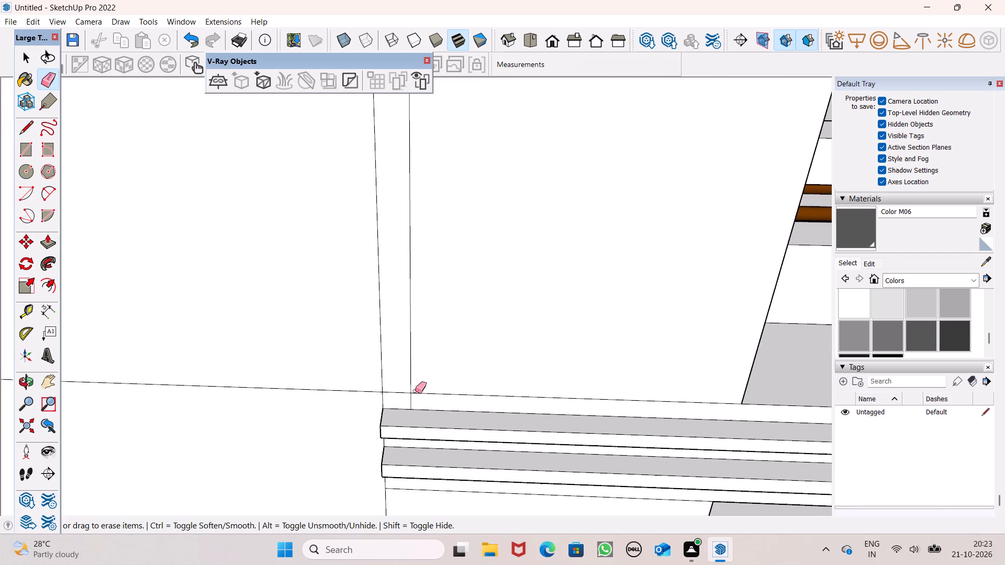
drag(397, 392, 396, 399)
scroll(392, 419, down, 7)
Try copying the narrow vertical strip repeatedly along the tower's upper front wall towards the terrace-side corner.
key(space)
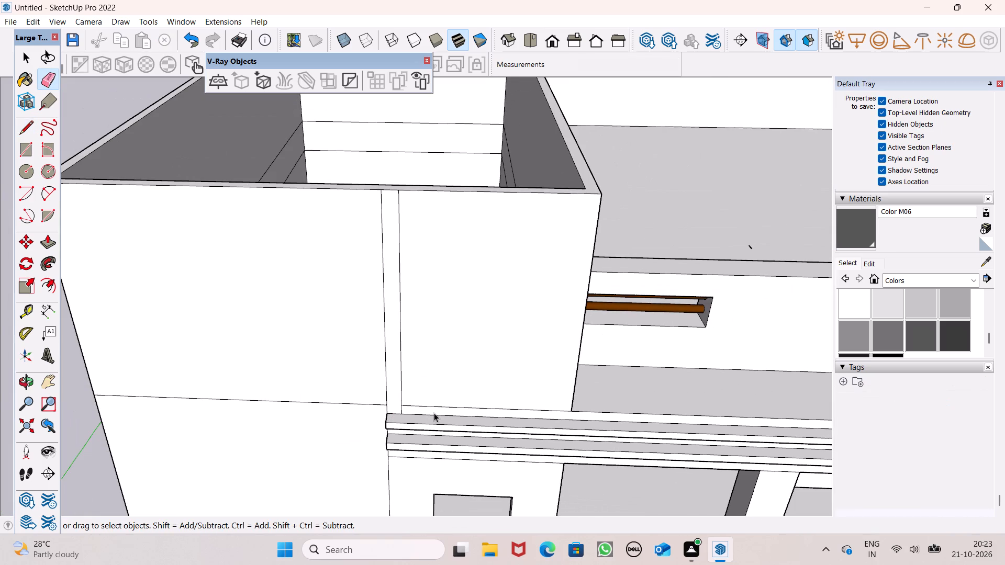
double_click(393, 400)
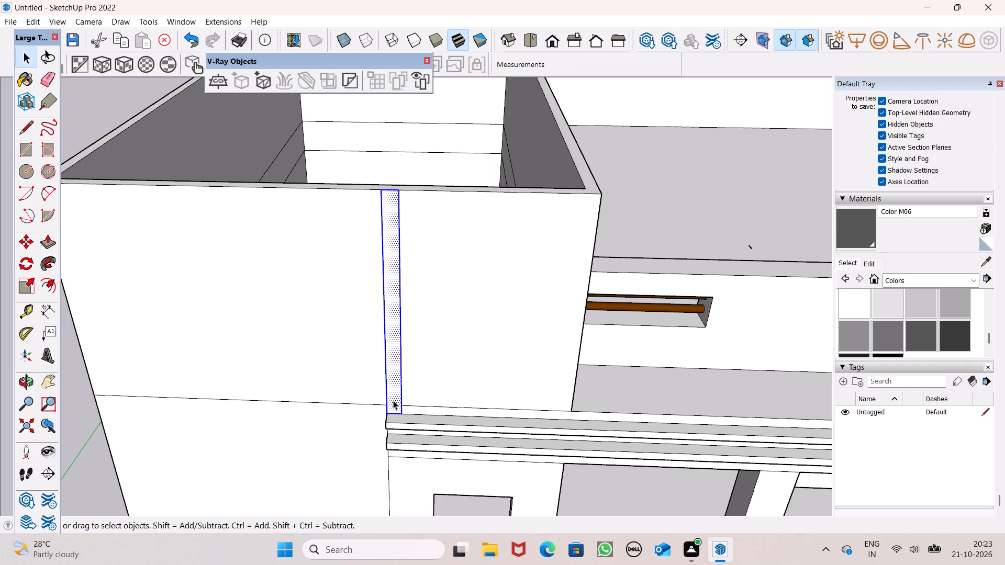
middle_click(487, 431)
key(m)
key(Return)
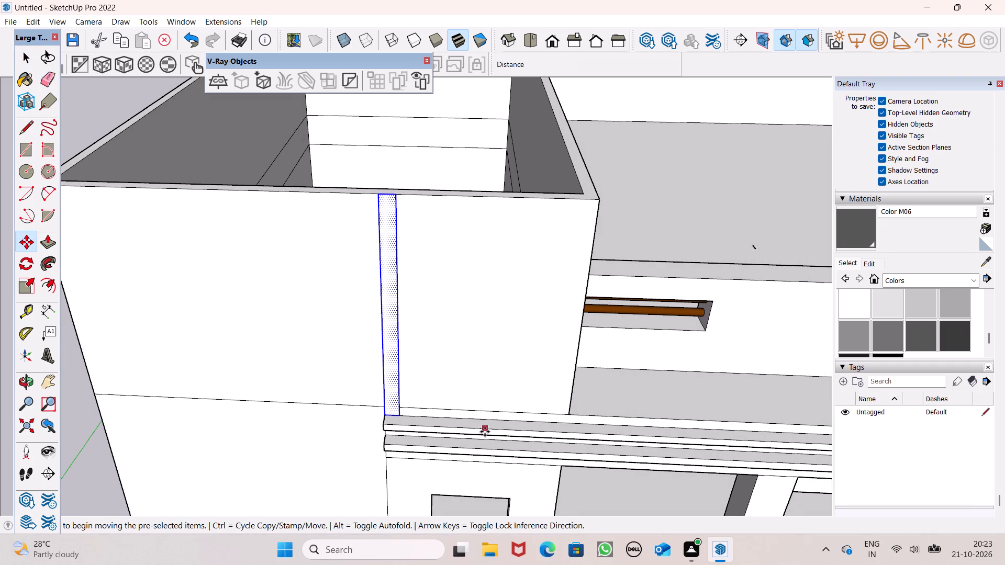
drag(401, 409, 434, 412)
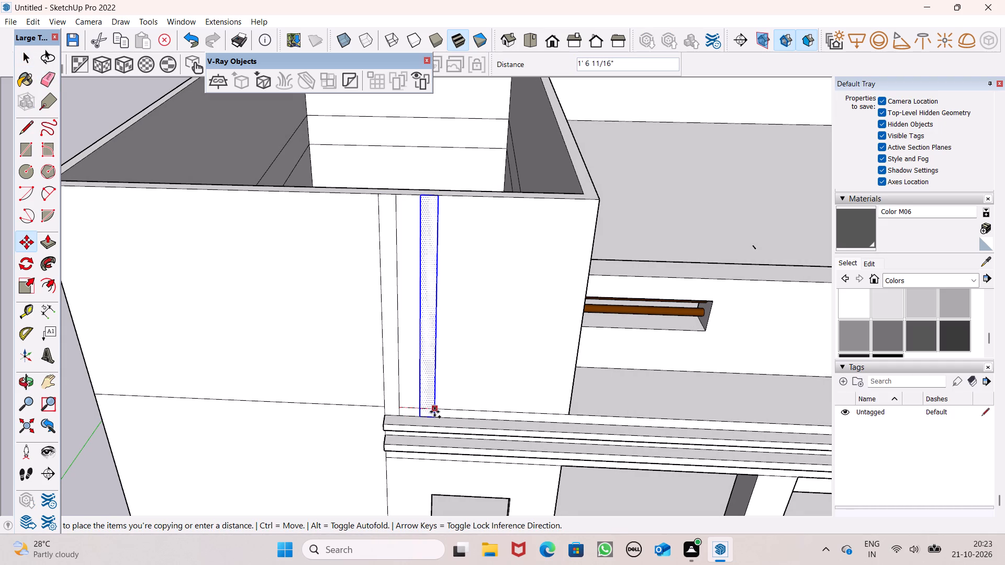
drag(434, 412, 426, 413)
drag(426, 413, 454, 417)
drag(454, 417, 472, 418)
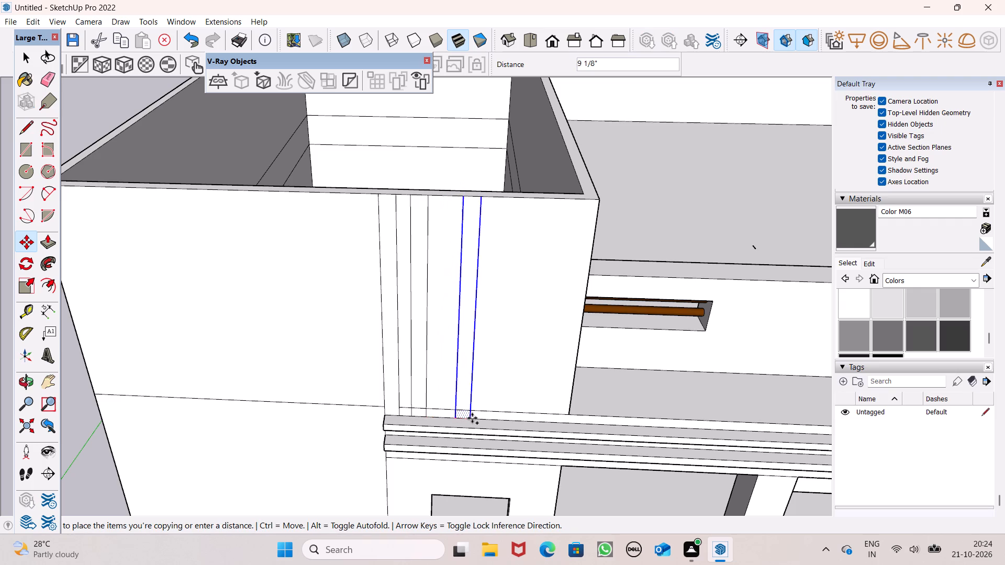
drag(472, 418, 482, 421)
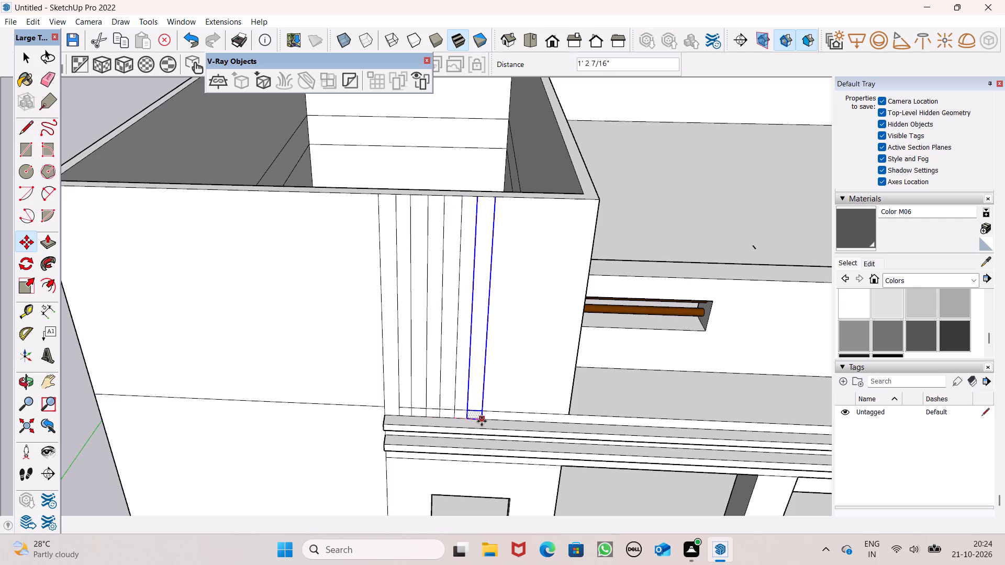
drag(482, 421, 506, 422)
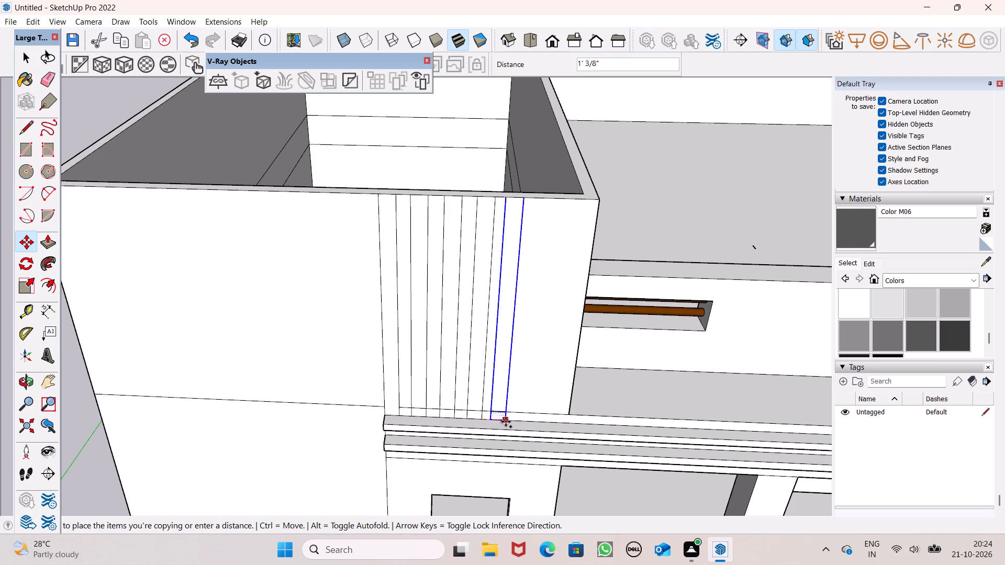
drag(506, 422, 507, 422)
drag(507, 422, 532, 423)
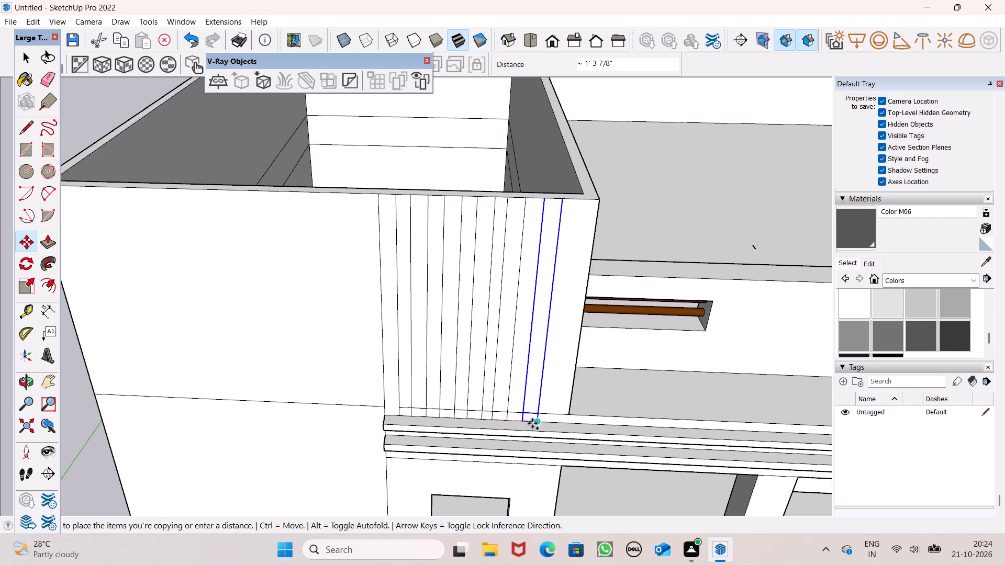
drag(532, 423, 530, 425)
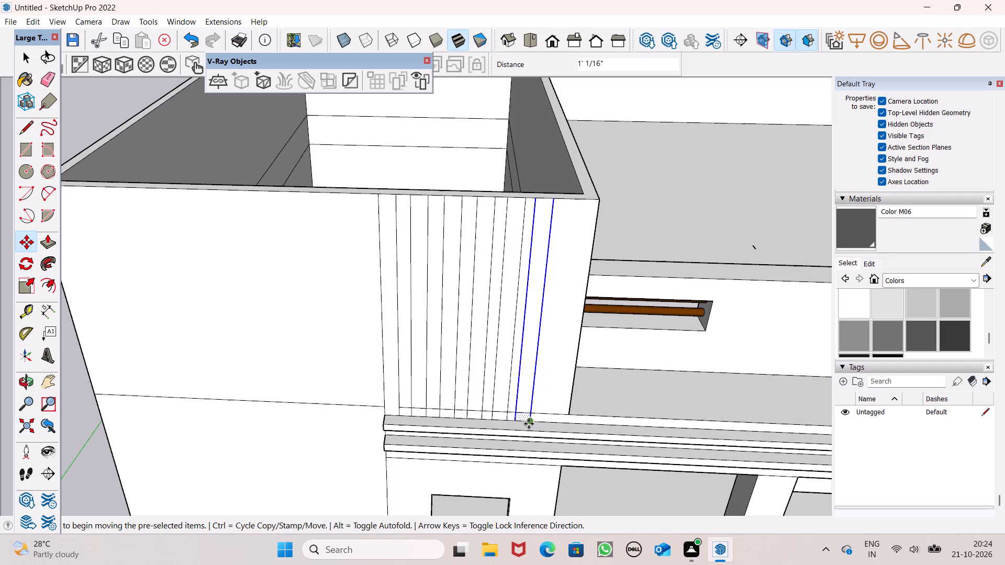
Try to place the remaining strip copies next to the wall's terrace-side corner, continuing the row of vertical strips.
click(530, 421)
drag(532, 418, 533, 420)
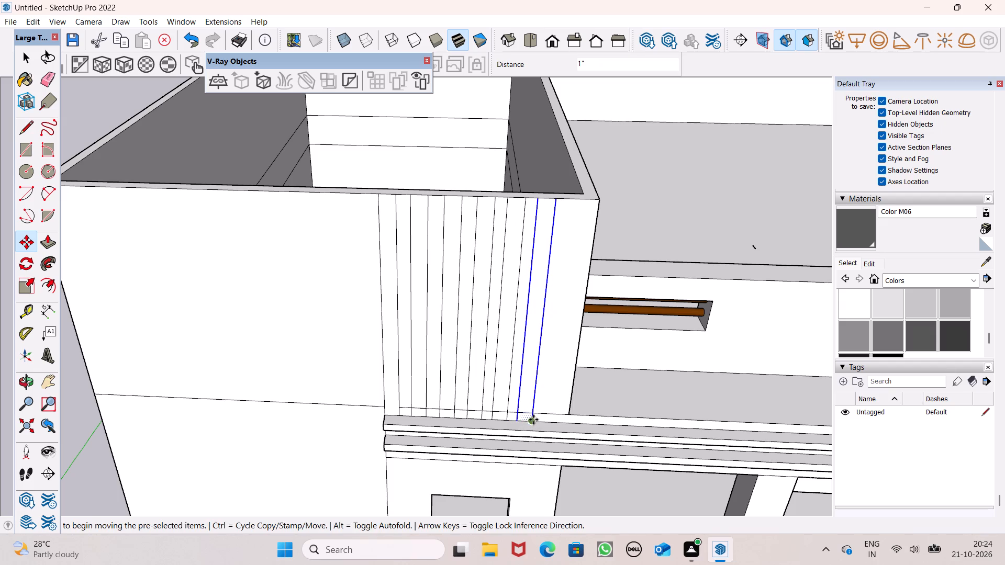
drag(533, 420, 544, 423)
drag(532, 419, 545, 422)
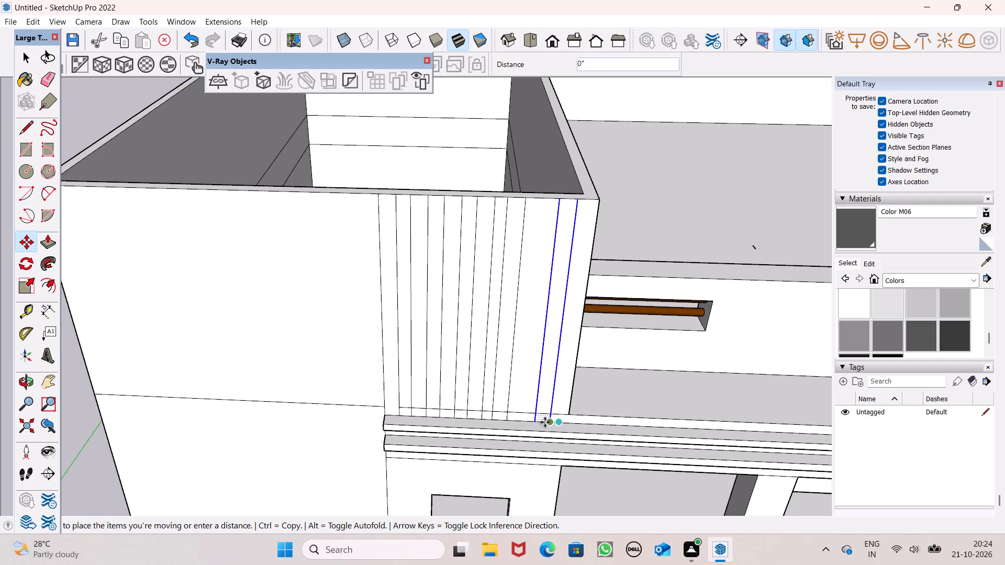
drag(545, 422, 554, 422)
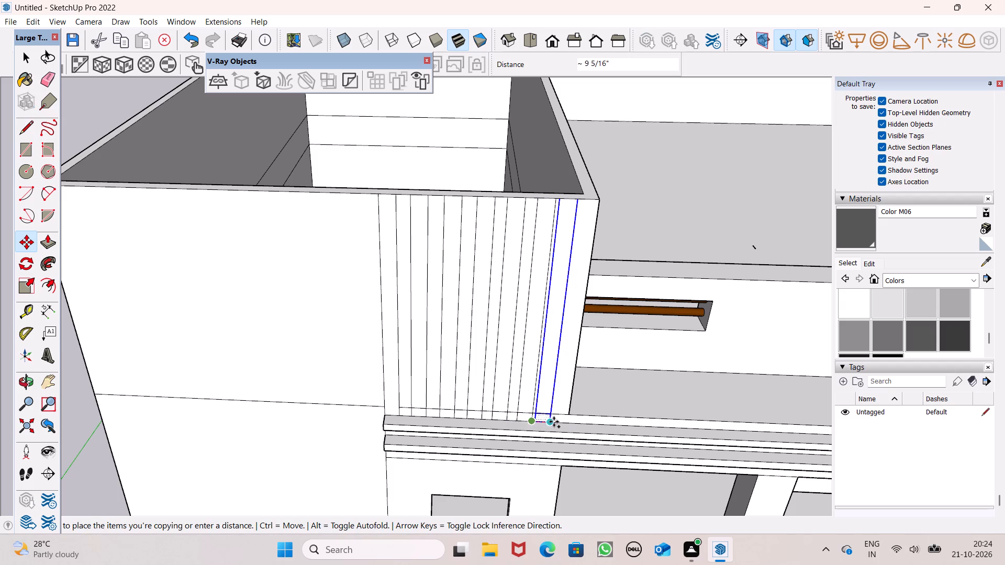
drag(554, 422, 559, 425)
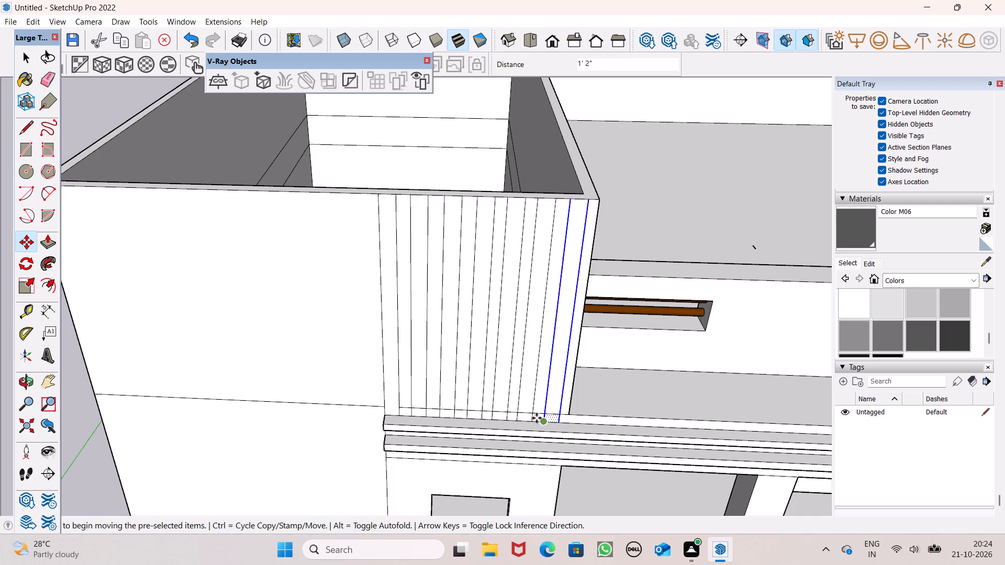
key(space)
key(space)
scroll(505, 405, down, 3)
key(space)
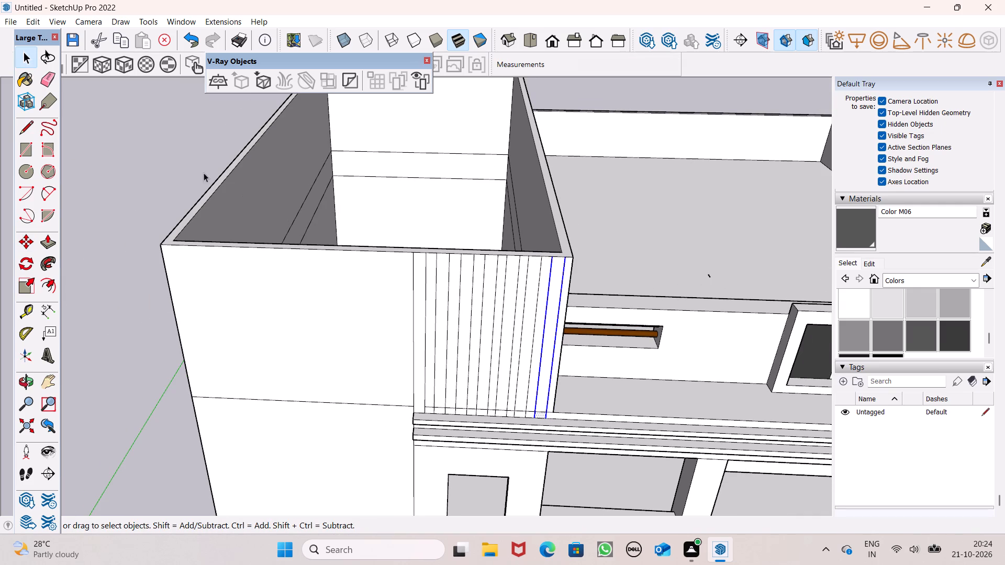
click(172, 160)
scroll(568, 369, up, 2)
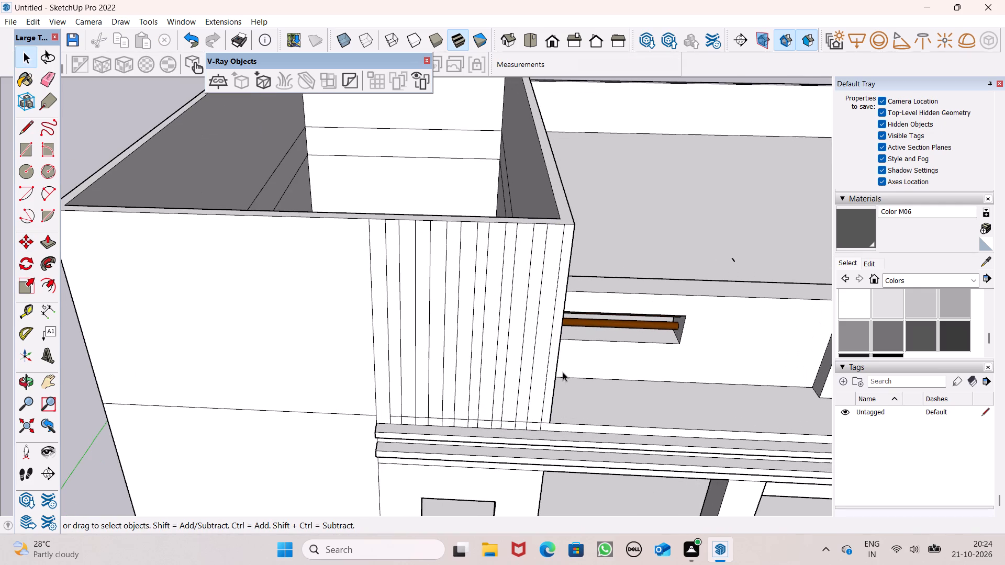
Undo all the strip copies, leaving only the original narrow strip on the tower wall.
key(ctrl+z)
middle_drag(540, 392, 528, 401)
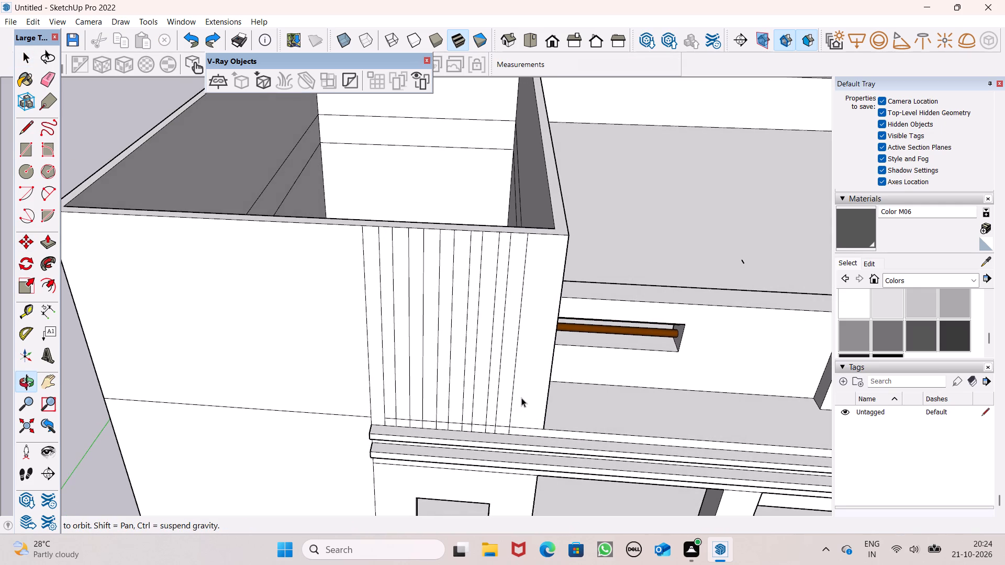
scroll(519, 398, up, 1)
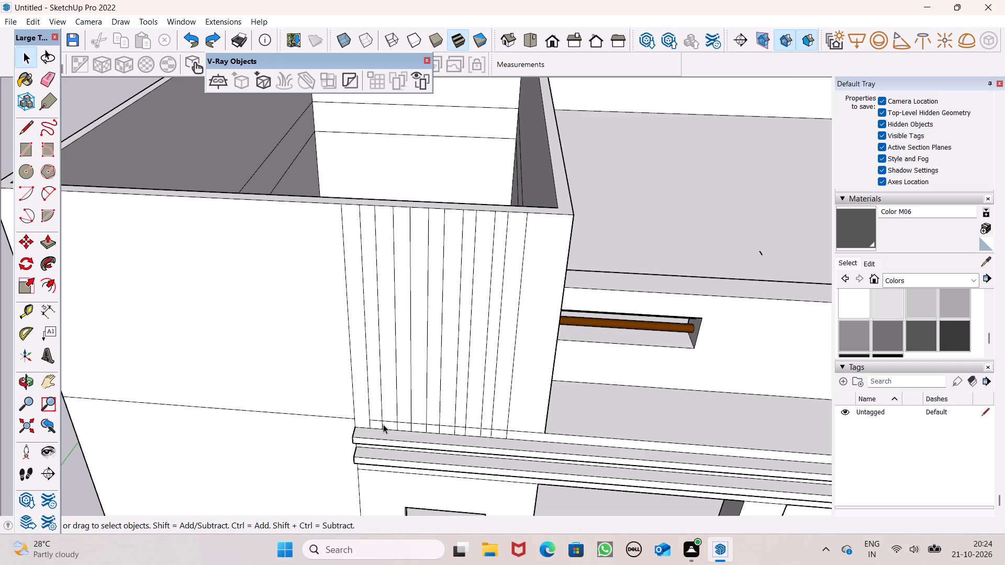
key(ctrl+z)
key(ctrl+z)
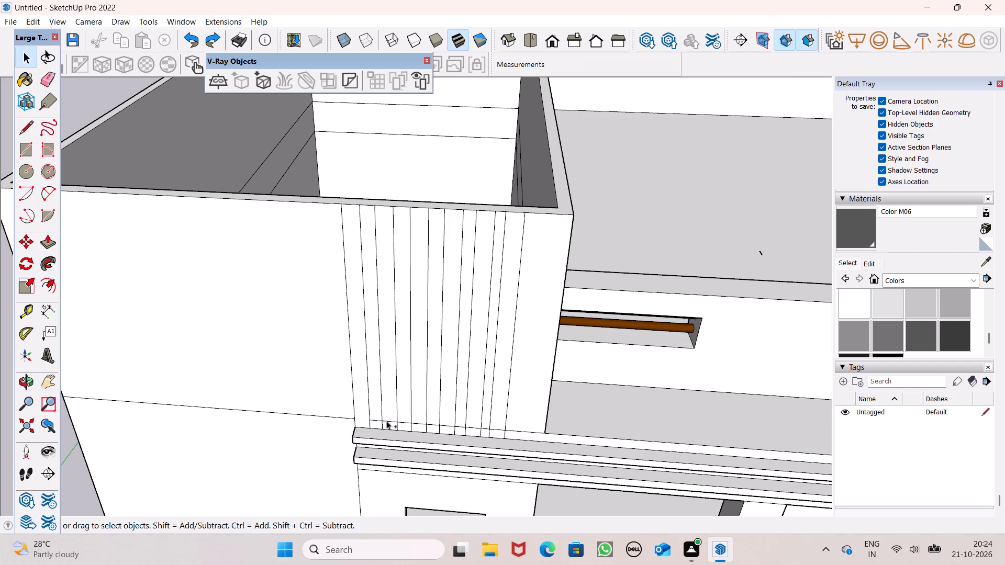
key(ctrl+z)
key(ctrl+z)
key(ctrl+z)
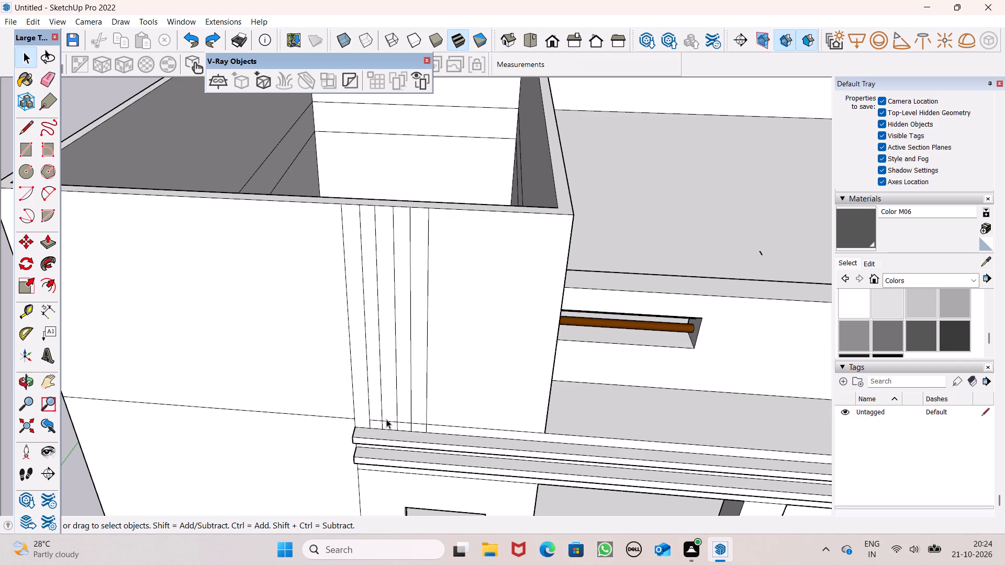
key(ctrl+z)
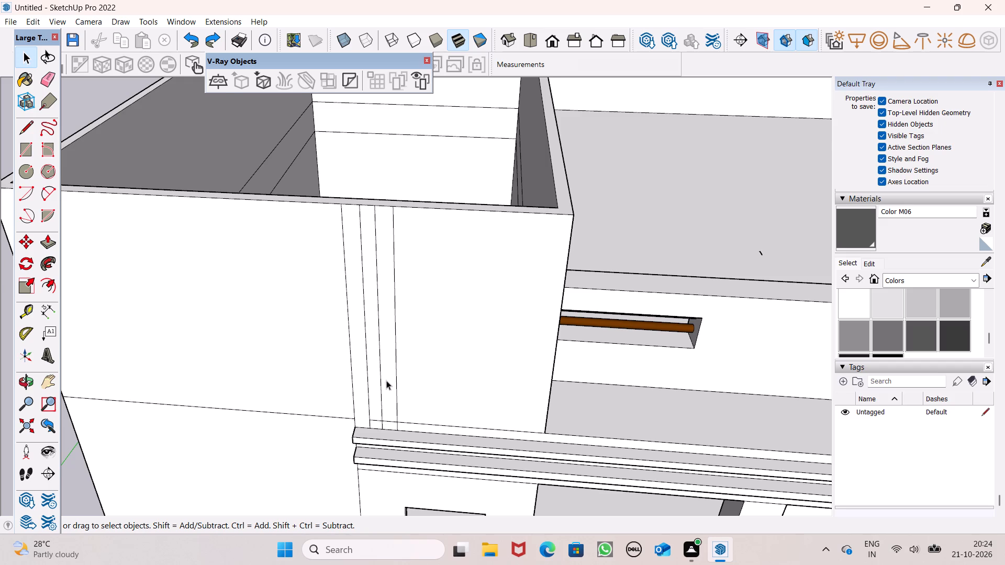
Copy the narrow vertical strip 1' 2" along the red axis towards the terrace-side corner, repeated six times with *6.
scroll(387, 378, down, 2)
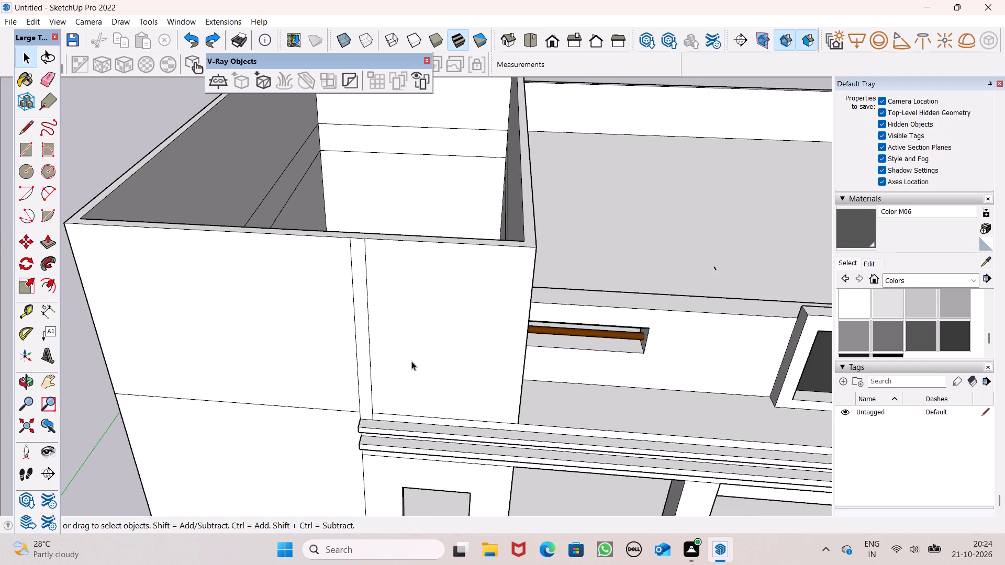
double_click(366, 368)
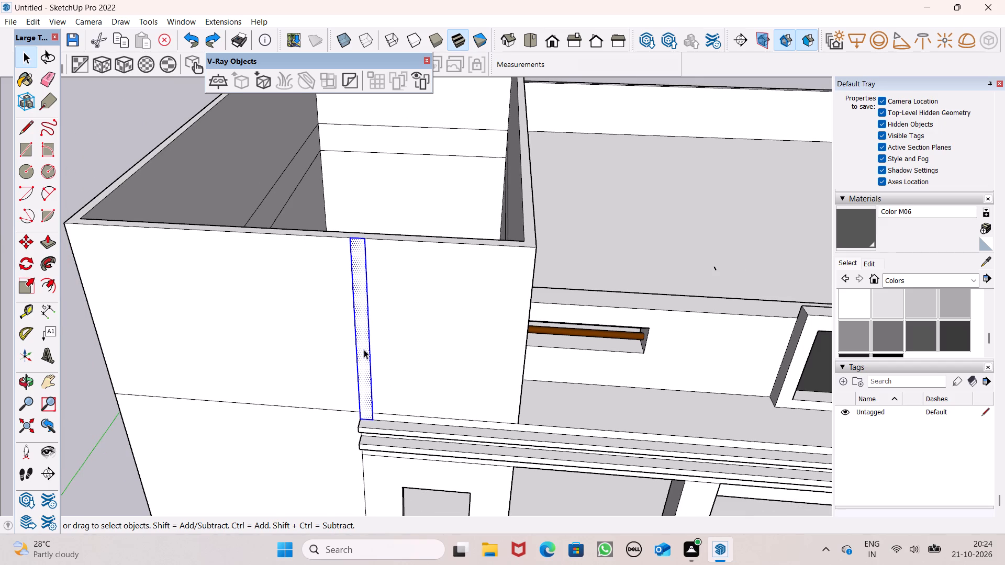
key(m)
key(Return)
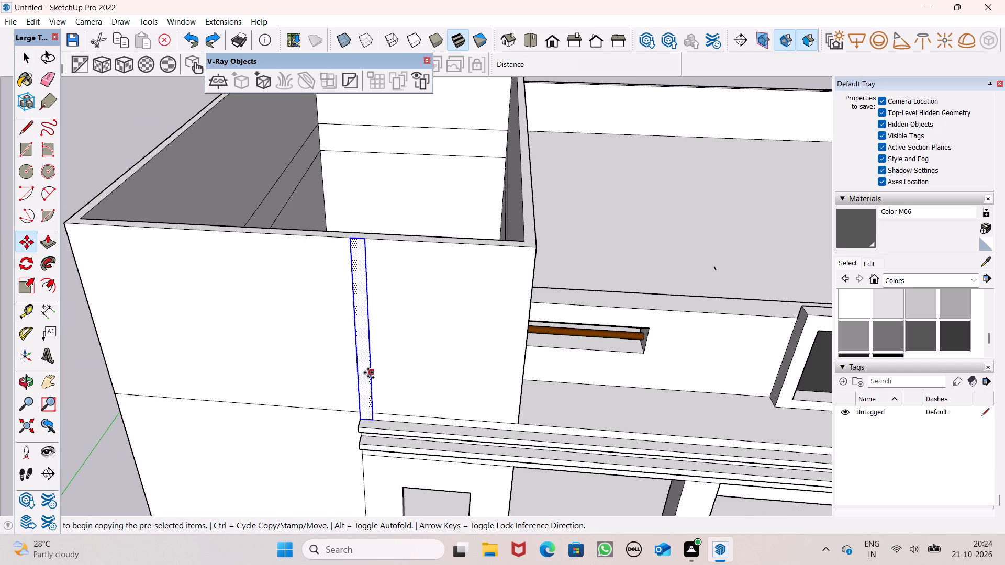
drag(368, 372, 392, 376)
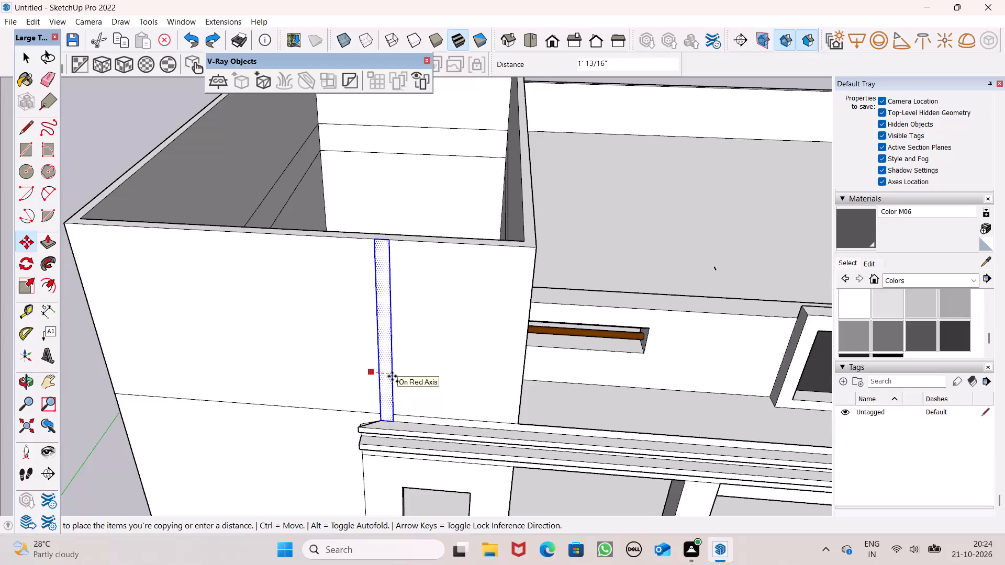
drag(392, 376, 394, 375)
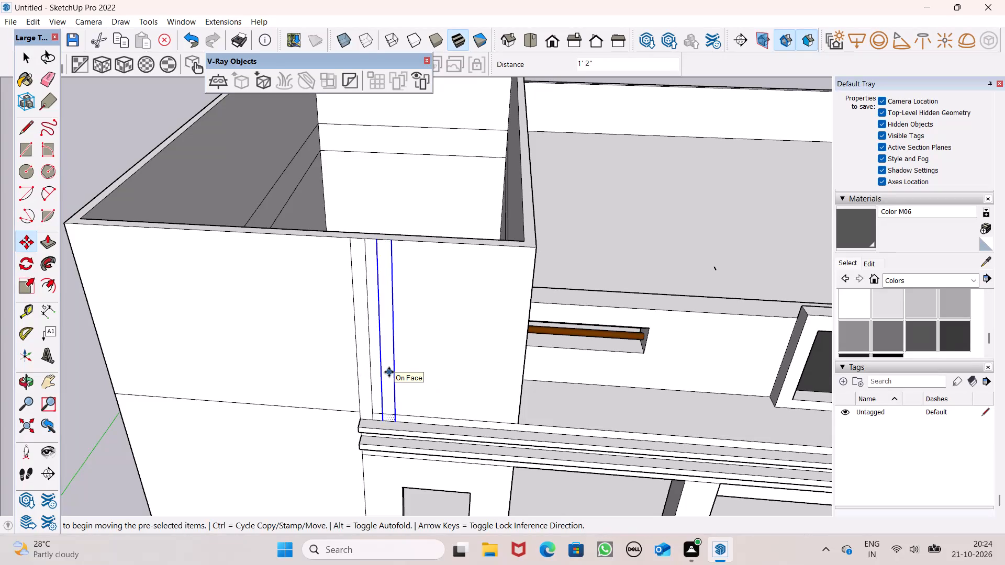
text(*6)
key(Return)
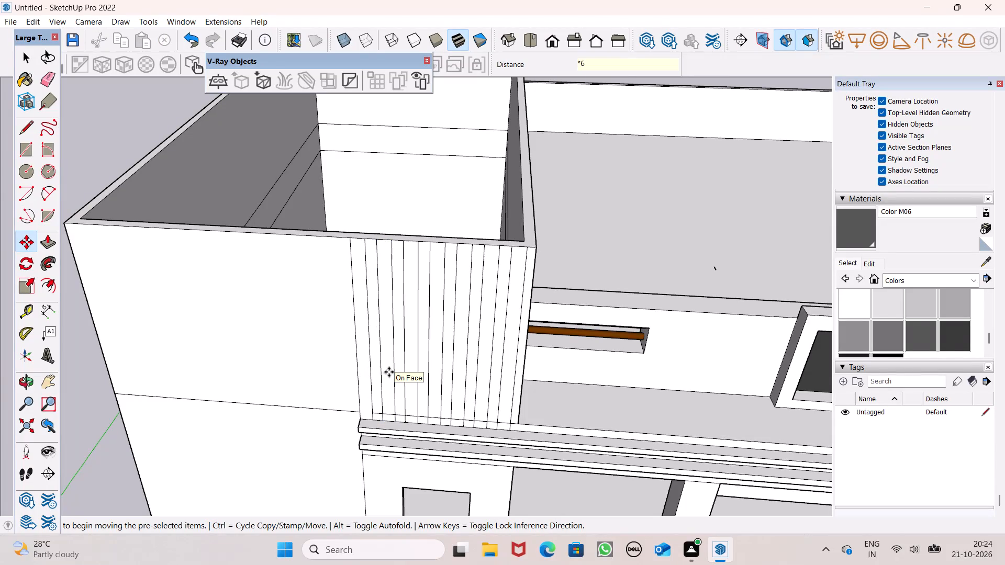
key(space)
Erase the short horizontal edge segments crossing the bottoms of the first strips and gaps, nearest the plain part of the tower wall.
scroll(455, 374, down, 3)
middle_drag(502, 397, 425, 387)
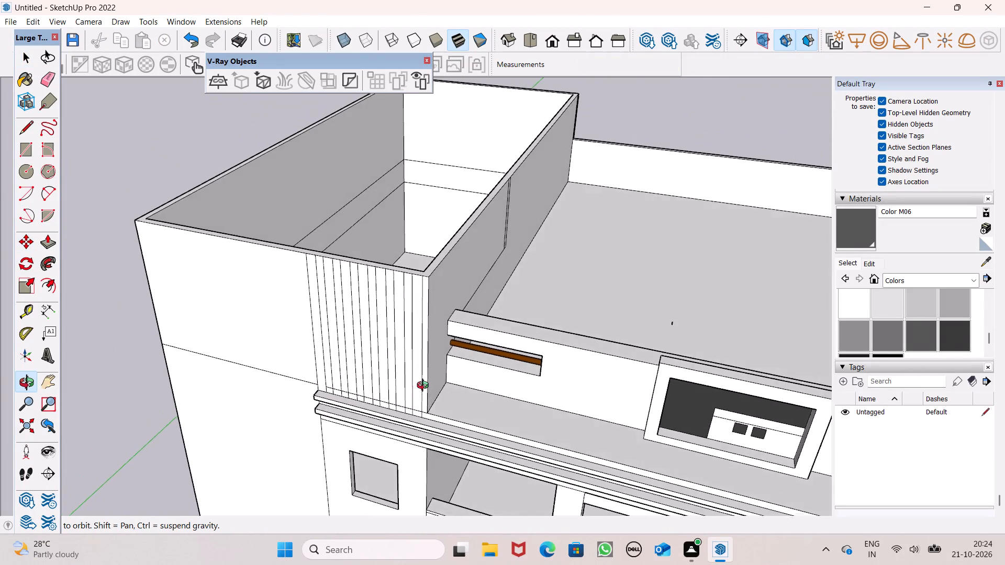
middle_drag(425, 387, 501, 365)
scroll(501, 365, up, 1)
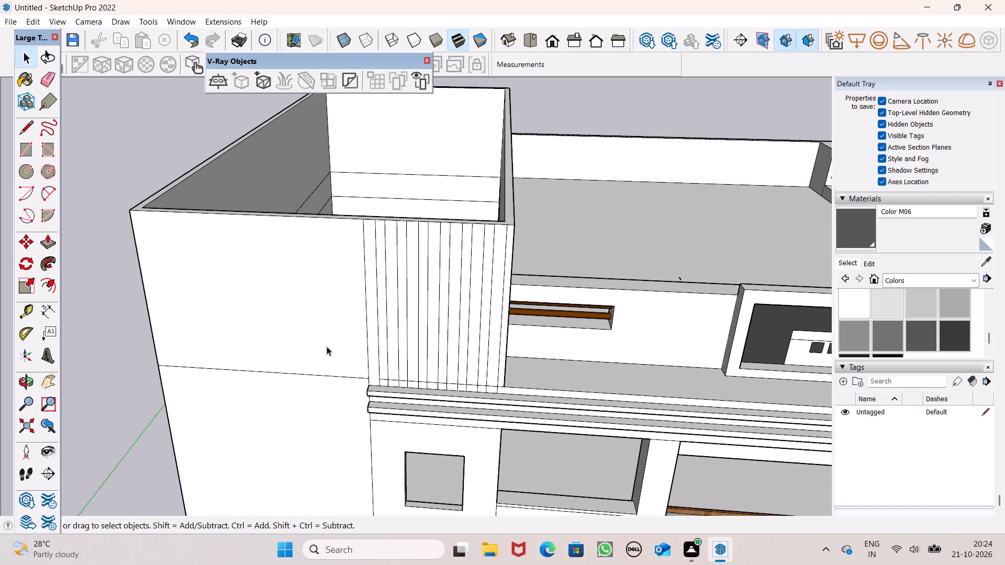
click(47, 82)
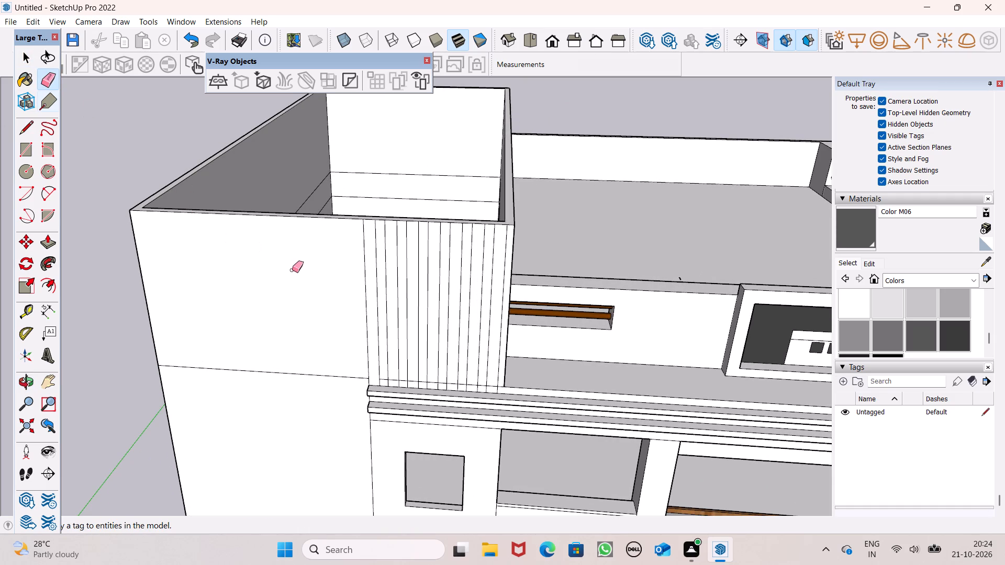
scroll(414, 382, up, 5)
scroll(371, 385, up, 6)
drag(363, 370, 363, 377)
drag(387, 377, 400, 377)
click(403, 376)
drag(422, 376, 434, 380)
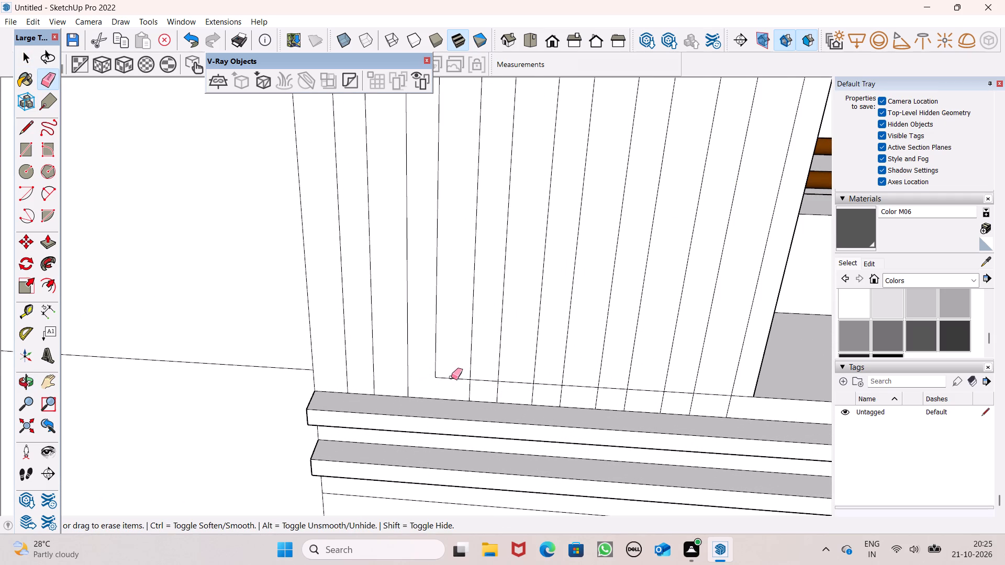
click(451, 377)
key(ctrl+z)
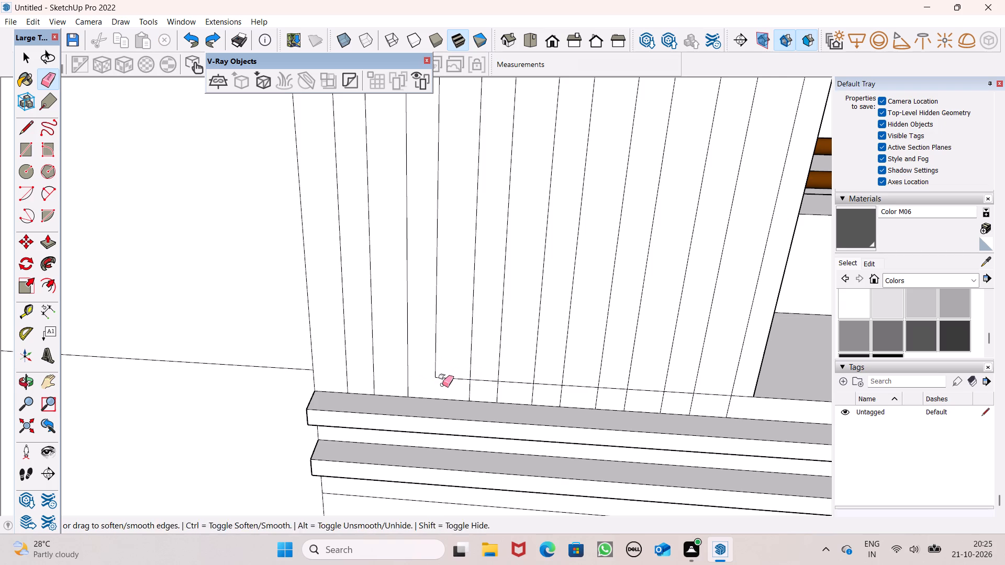
key(ctrl+z)
drag(444, 372, 446, 377)
click(426, 374)
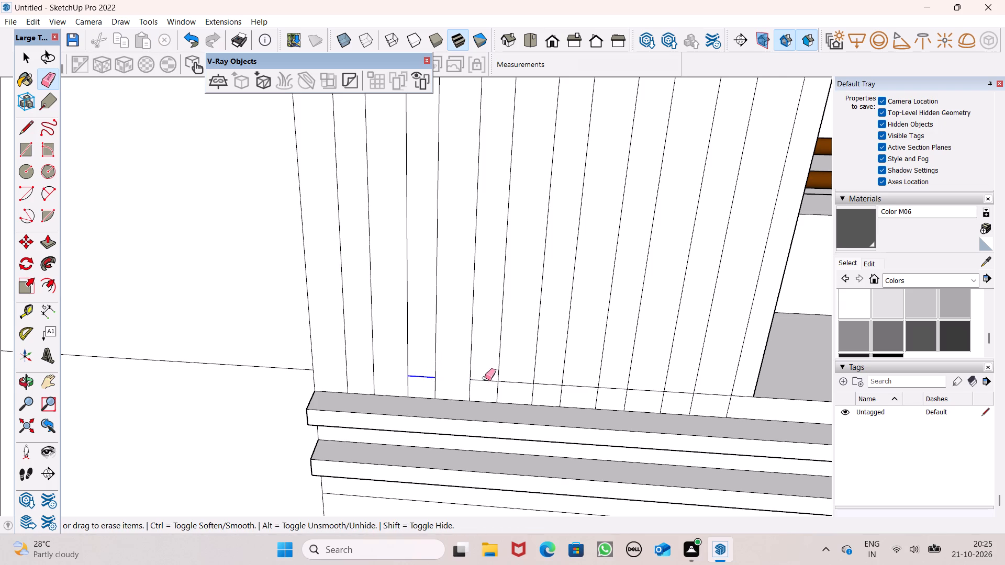
Erase the remaining short horizontal edge segments along the bottom of the strips up to the terrace-side corner.
click(486, 377)
drag(508, 378, 511, 385)
drag(546, 379, 550, 388)
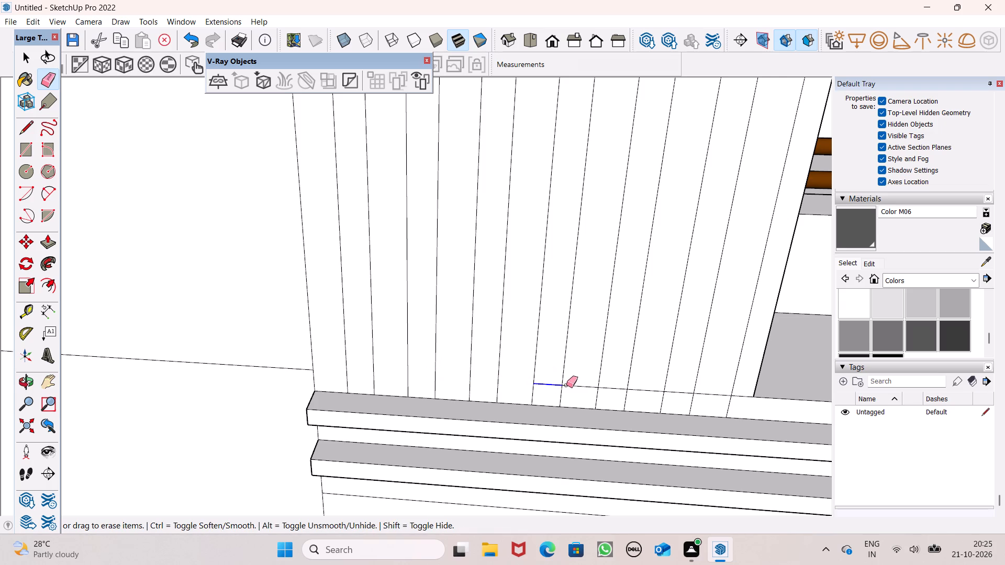
drag(574, 382, 576, 387)
click(608, 388)
drag(645, 390, 646, 397)
drag(685, 386, 687, 394)
drag(722, 386, 720, 398)
drag(744, 394, 743, 400)
key(space)
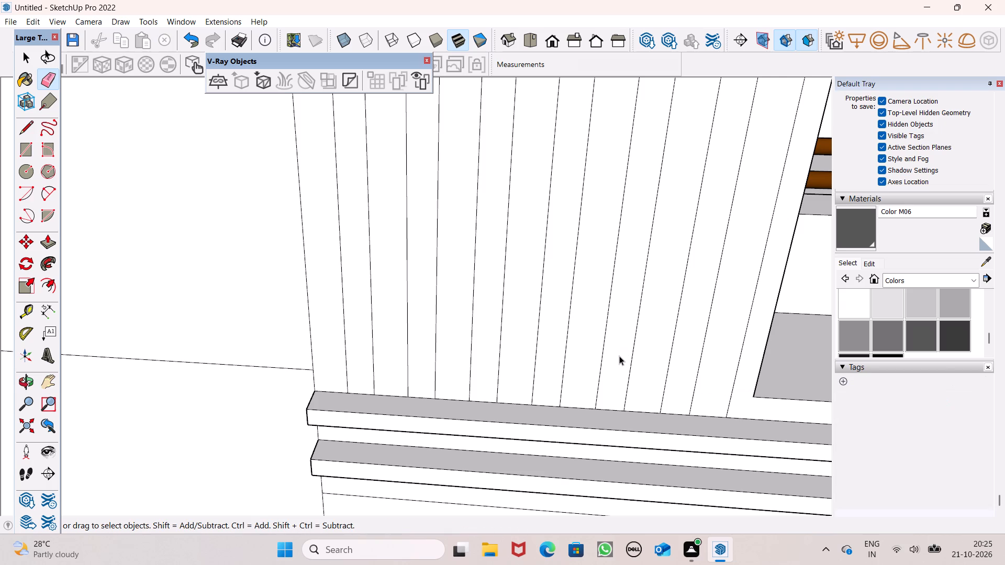
Push/Pull the first vertical strip, nearest the plain part of the tower wall, outward about 7 11/16".
scroll(619, 356, down, 6)
middle_drag(596, 370, 608, 397)
scroll(617, 383, down, 4)
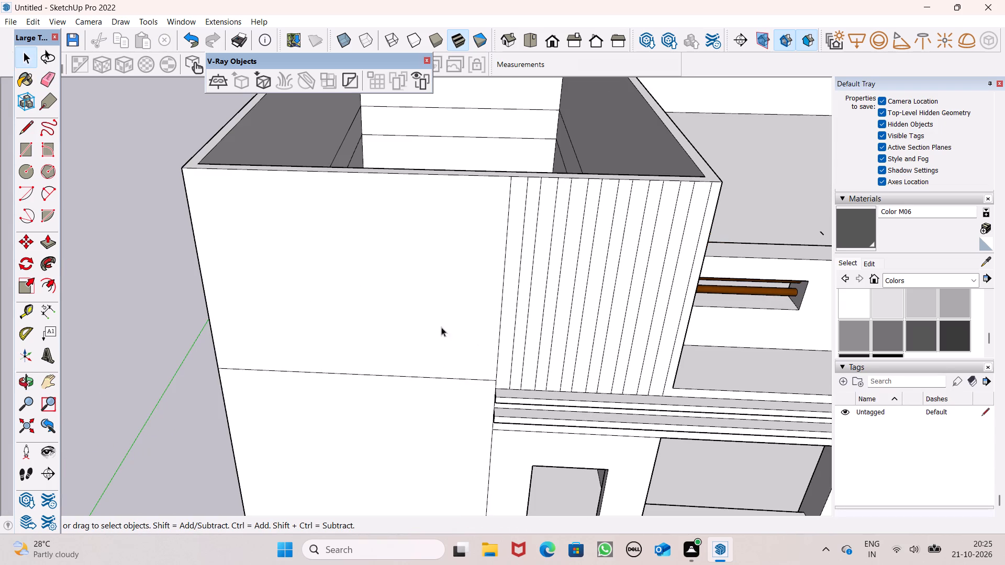
drag(42, 246, 49, 246)
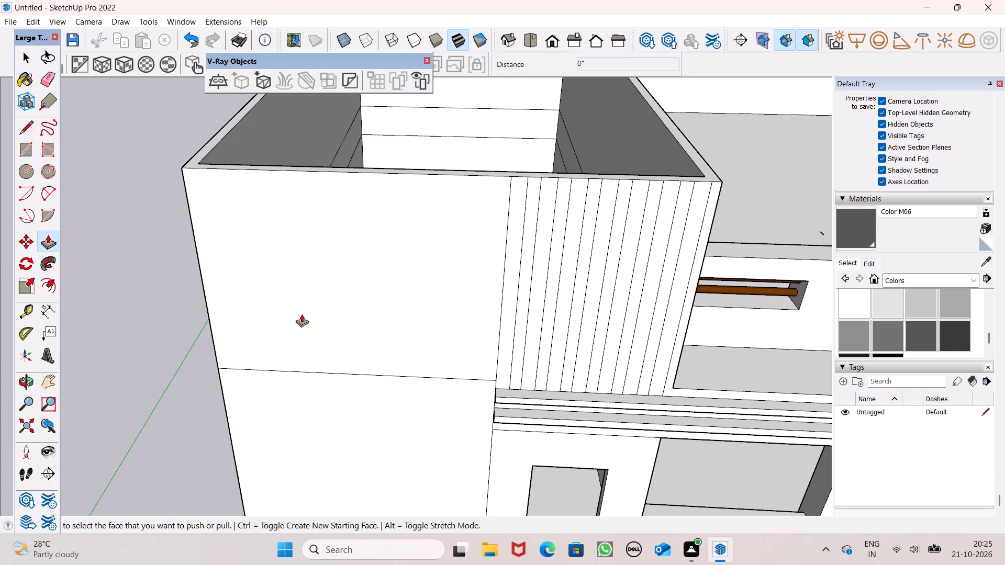
scroll(347, 316, up, 1)
drag(534, 386, 536, 392)
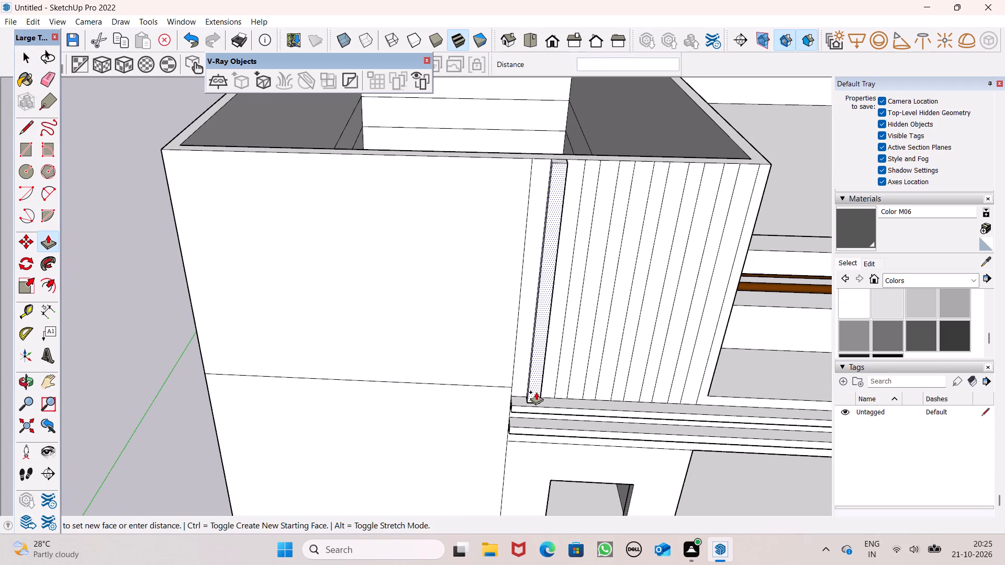
drag(536, 392, 539, 395)
scroll(476, 355, down, 1)
middle_drag(538, 383, 504, 426)
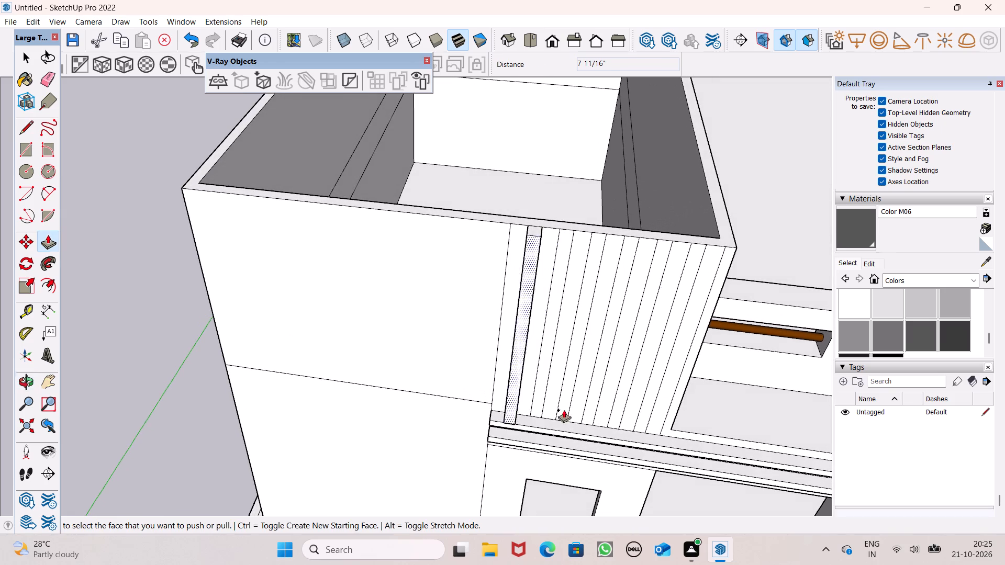
Push/Pull the next five vertical strips outward to about the same 7 11/16" depth, working towards the terrace-side corner.
scroll(551, 409, up, 2)
drag(532, 409, 505, 419)
drag(567, 415, 539, 428)
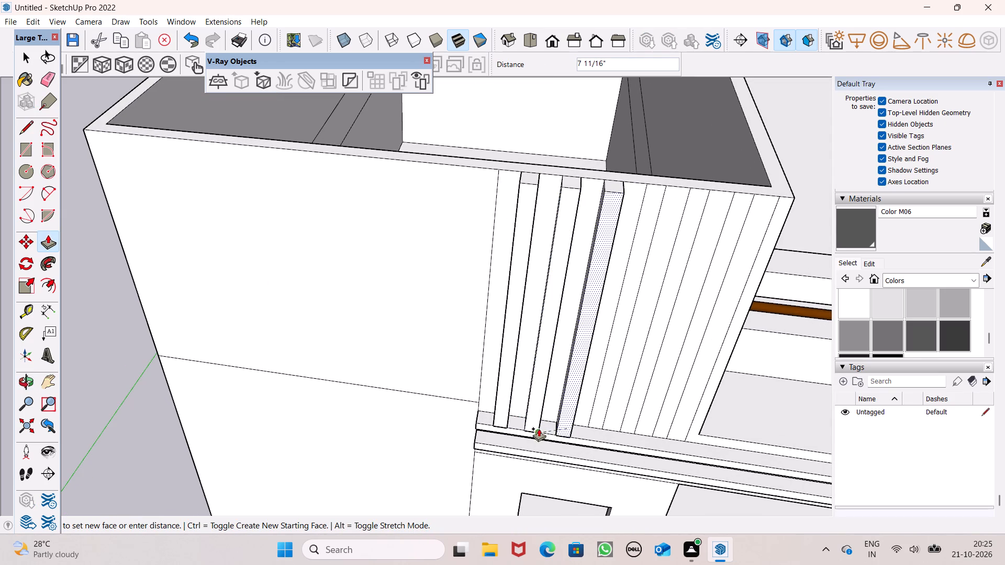
drag(539, 428, 538, 428)
drag(595, 423, 568, 432)
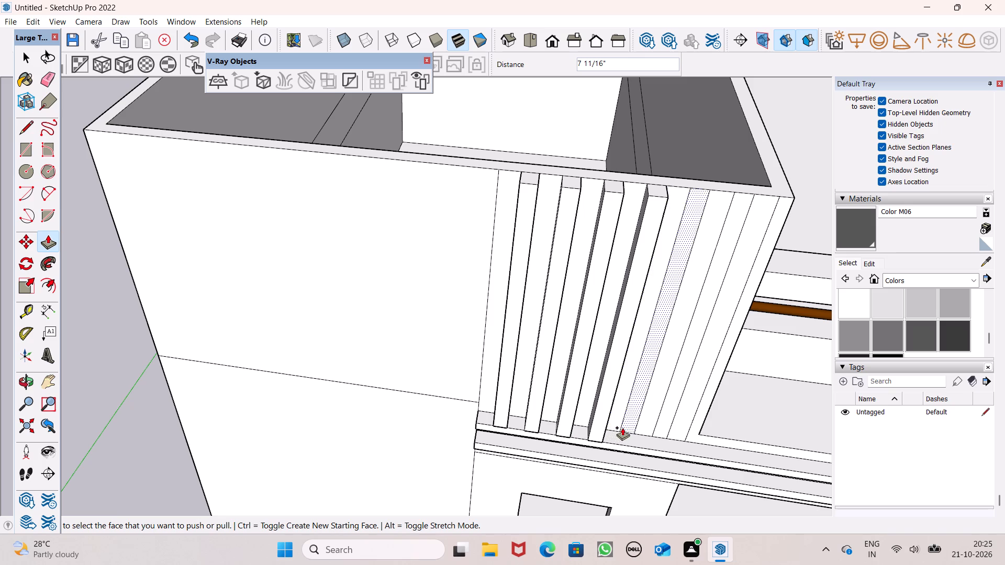
drag(624, 427, 600, 438)
drag(661, 431, 659, 438)
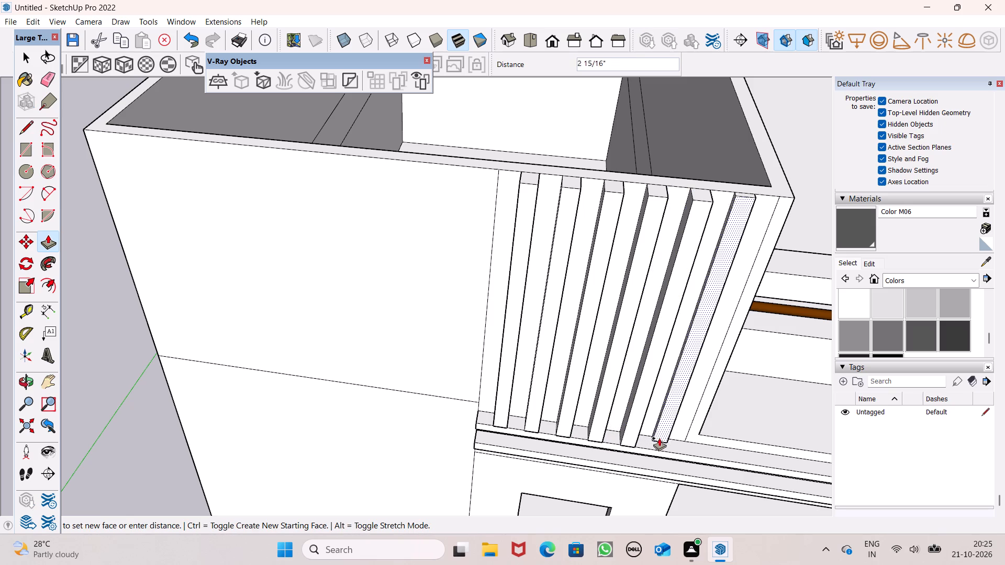
drag(659, 438, 630, 446)
Draw a short line of about 5 11/16" closing the bottom of the last strip at the tower wall's terrace-side corner.
scroll(516, 411, down, 3)
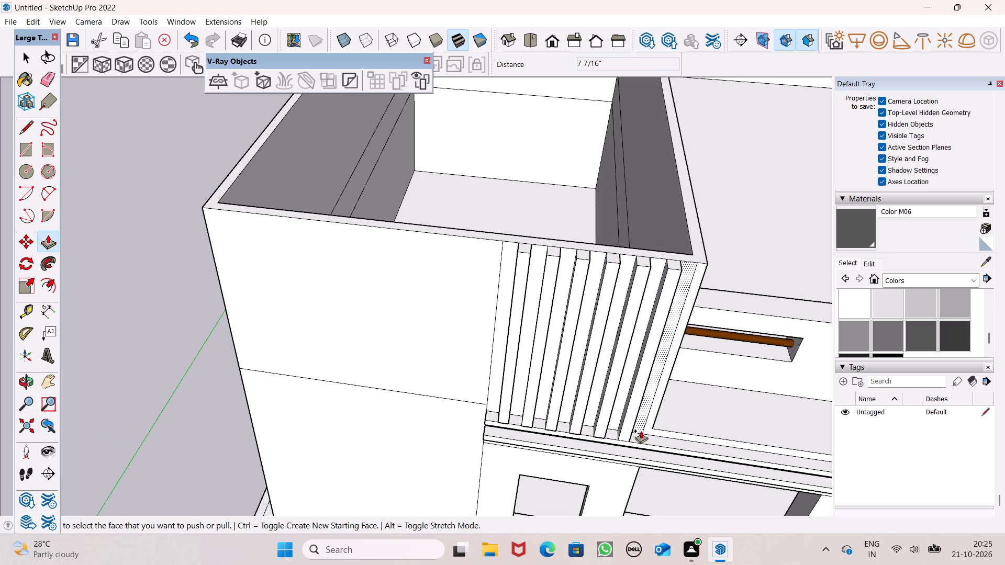
scroll(657, 435, up, 3)
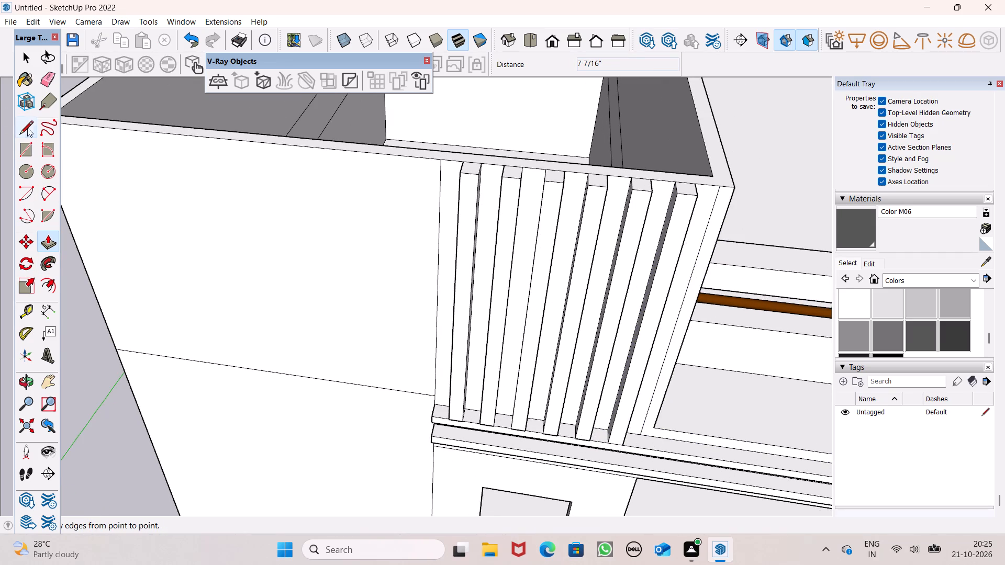
click(27, 128)
scroll(645, 430, up, 4)
click(655, 426)
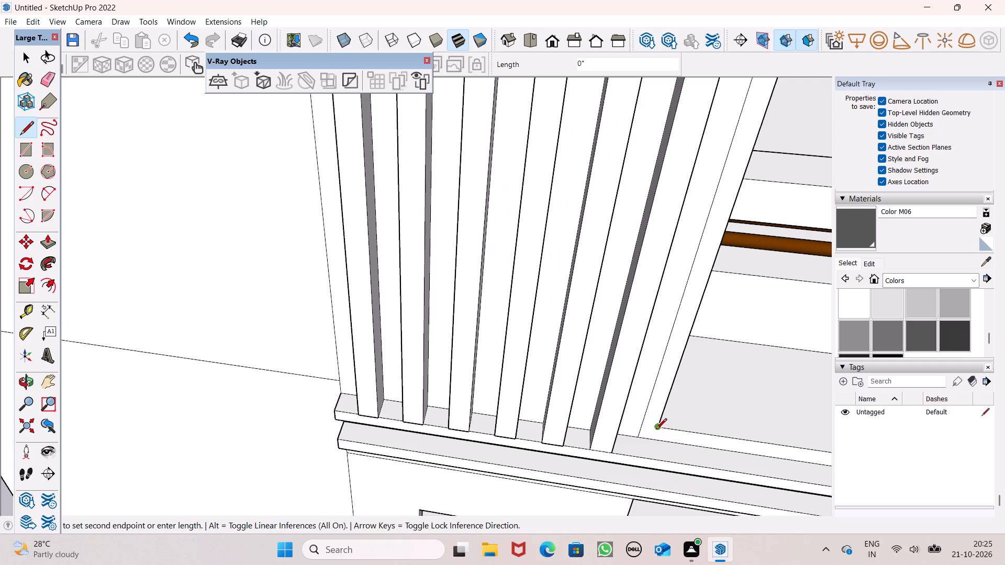
click(656, 437)
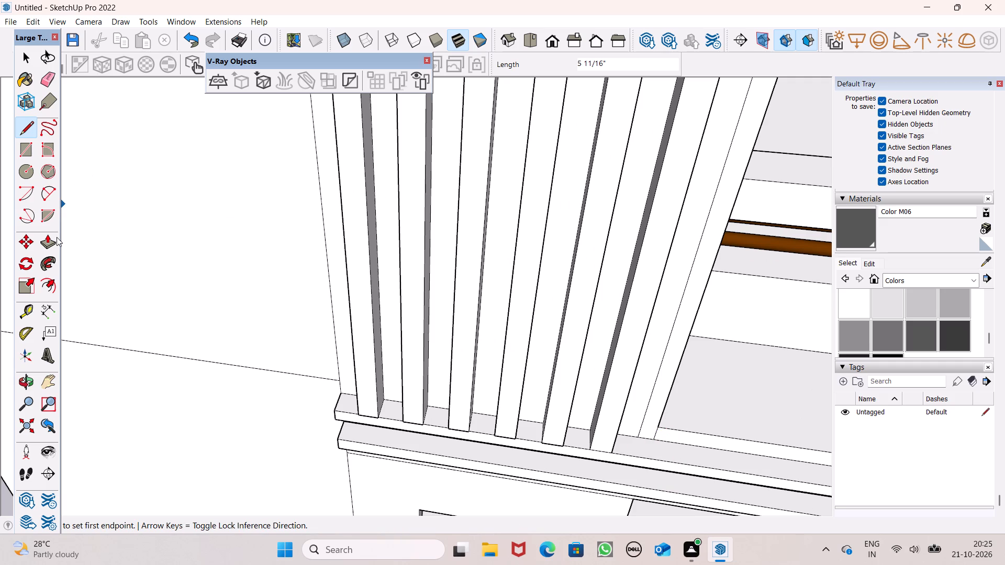
Push/Pull the closed corner strip outward about 7 7/16" in line with the other vertical strips.
click(53, 238)
drag(652, 430, 652, 431)
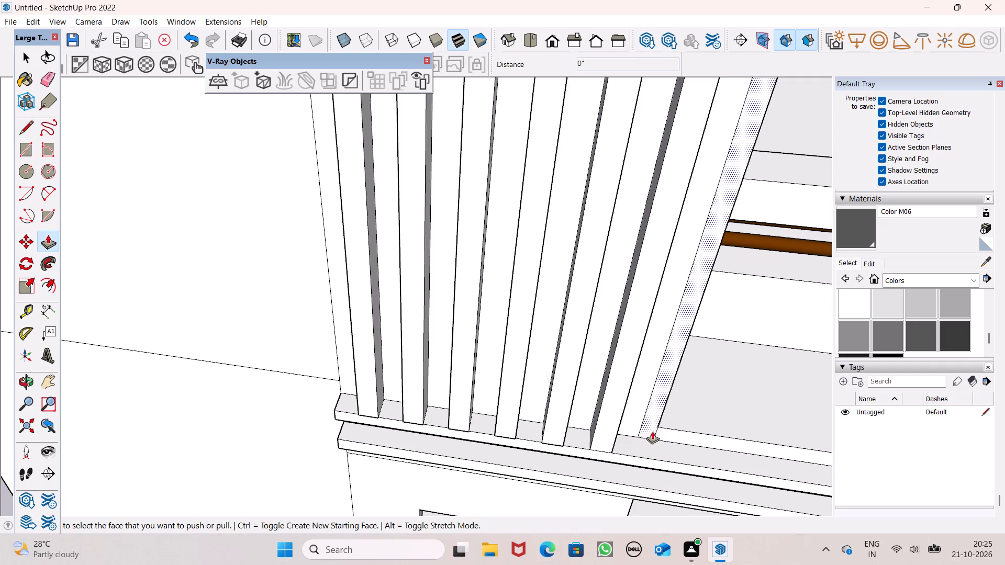
drag(652, 431, 611, 447)
scroll(565, 383, down, 5)
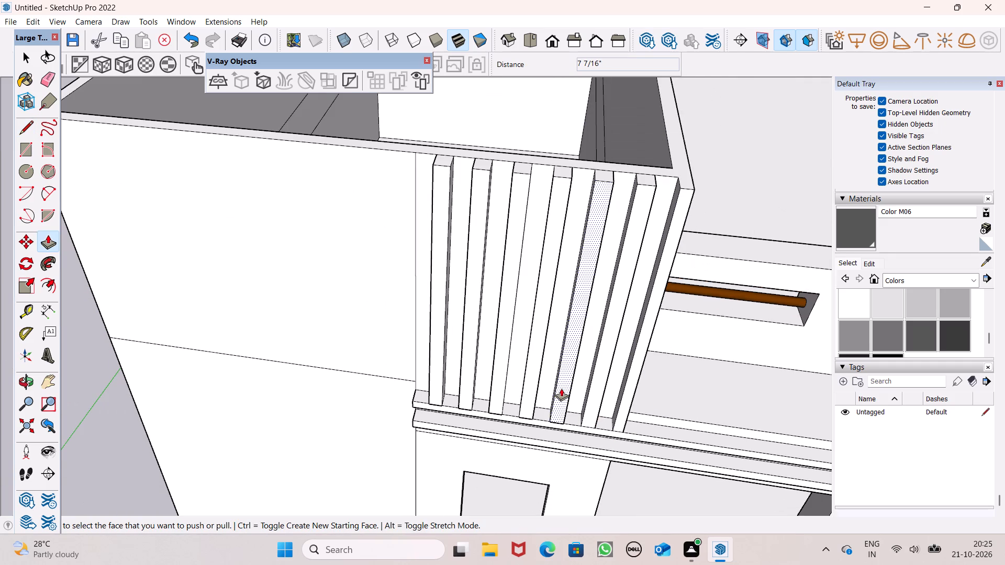
key(space)
Draw a line about 20' 2 1/4" between the tower's inner front corners, at the lower side-wall edge line, to close a roof face.
scroll(505, 341, down, 1)
middle_drag(500, 343, 539, 299)
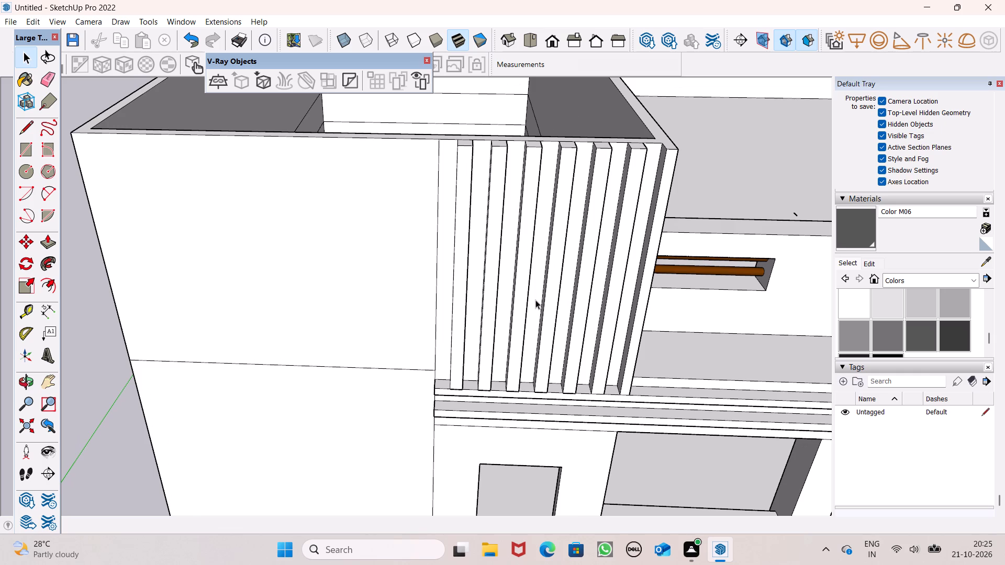
scroll(535, 300, down, 5)
middle_drag(546, 314, 267, 380)
scroll(498, 311, down, 4)
middle_drag(494, 321, 319, 415)
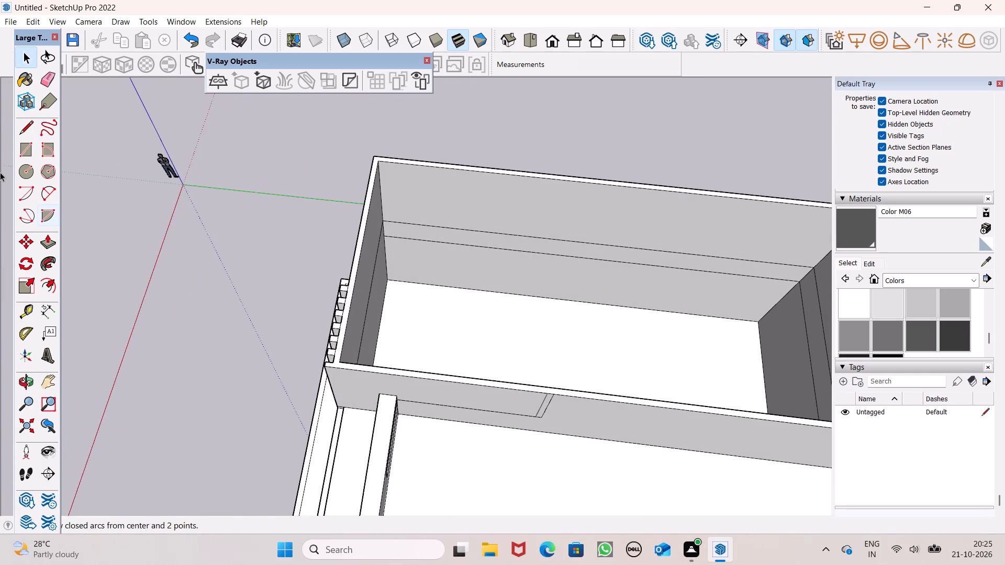
click(24, 133)
middle_drag(505, 365, 299, 349)
scroll(622, 305, down, 2)
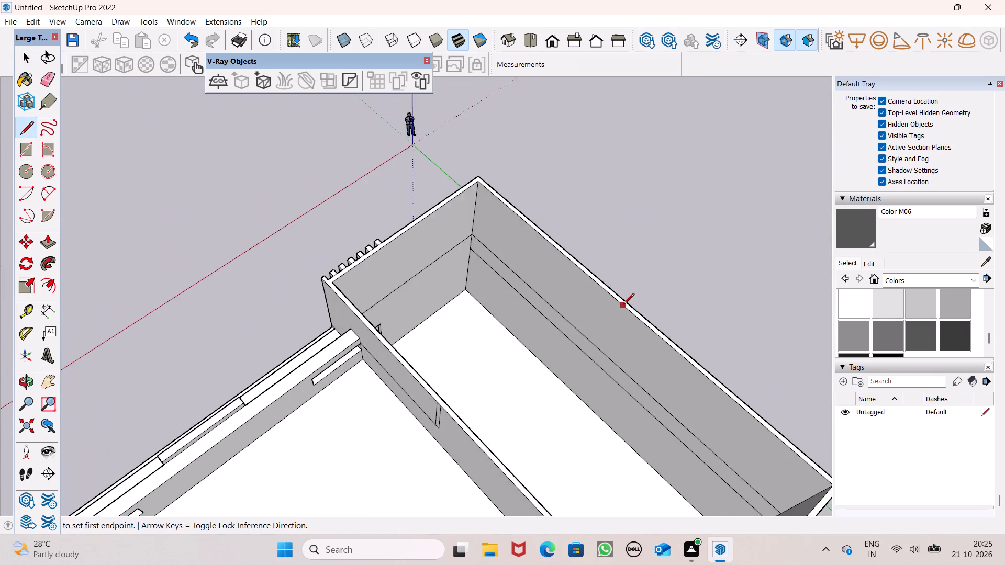
scroll(623, 305, down, 1)
middle_drag(611, 321, 481, 319)
scroll(477, 304, up, 6)
scroll(612, 276, down, 3)
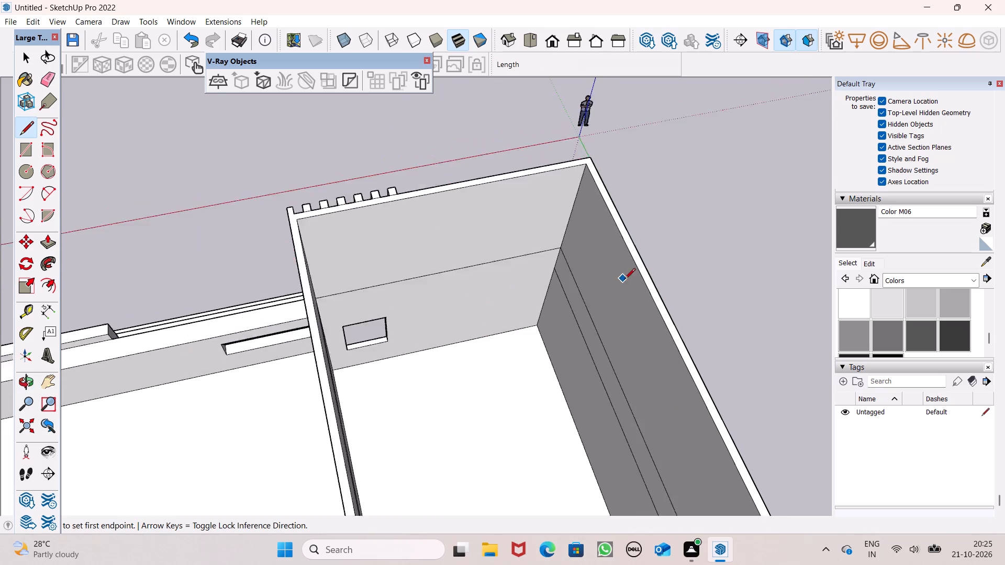
scroll(624, 280, down, 2)
middle_drag(597, 345, 456, 337)
drag(369, 293, 377, 300)
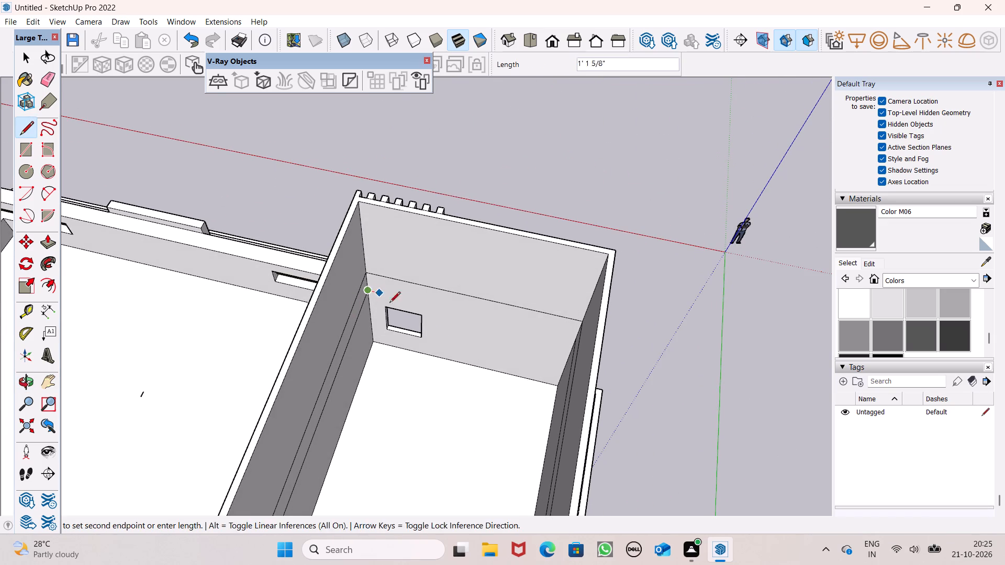
middle_drag(489, 319, 564, 323)
click(585, 302)
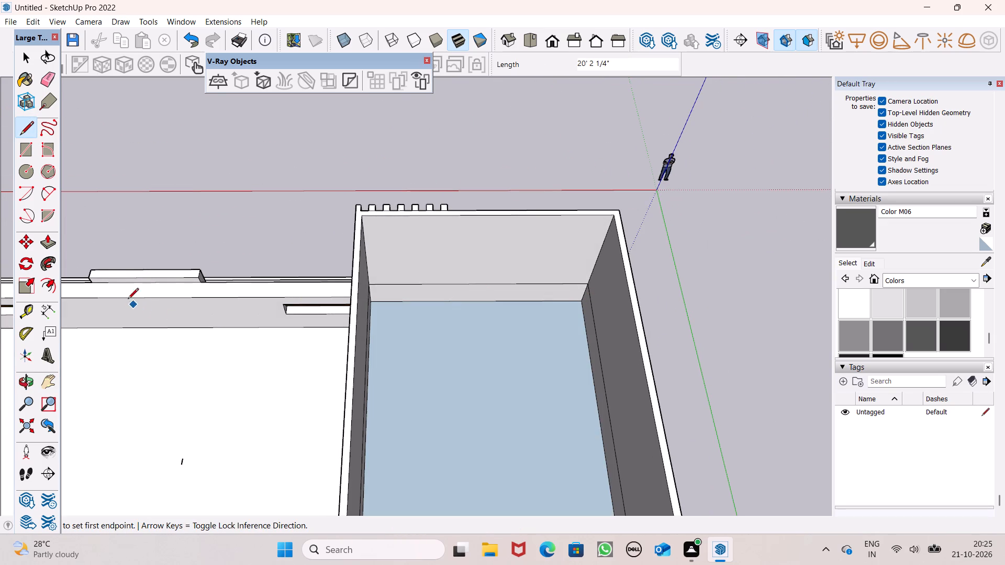
Push/Pull the recessed roof face inside the tower walls by 6" to make a slab.
click(51, 234)
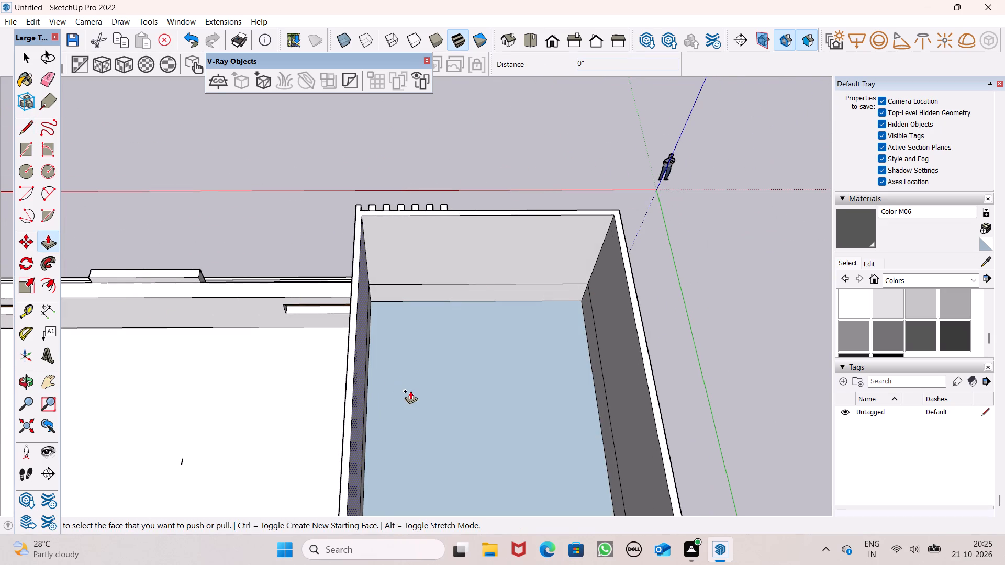
drag(411, 391, 411, 397)
key(6)
key(shift+quotedbl)
key(Return)
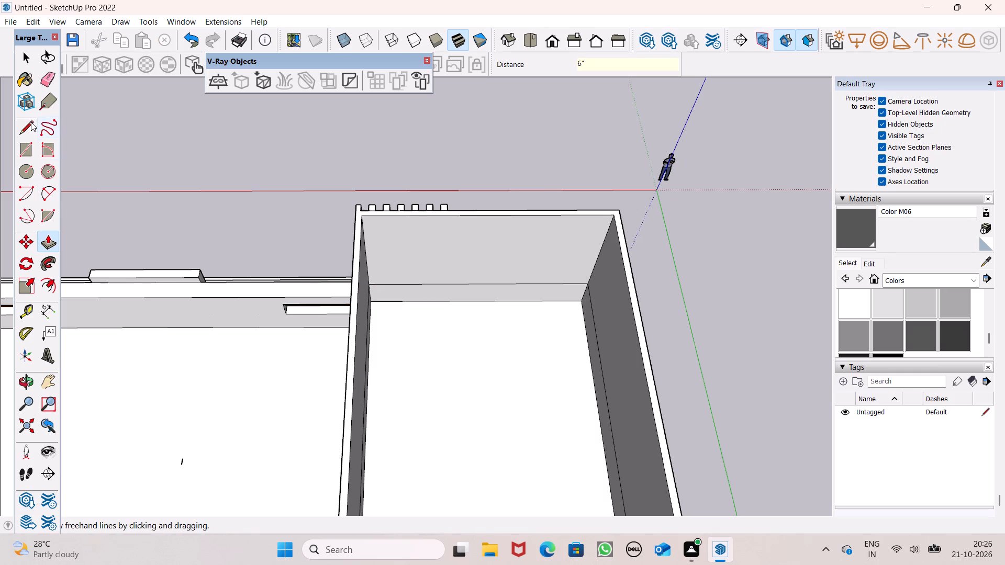
Draw a line about 1' 8 9/16" along the tower's inner top front edge from the terrace-side corner to close the open top.
click(30, 119)
click(363, 218)
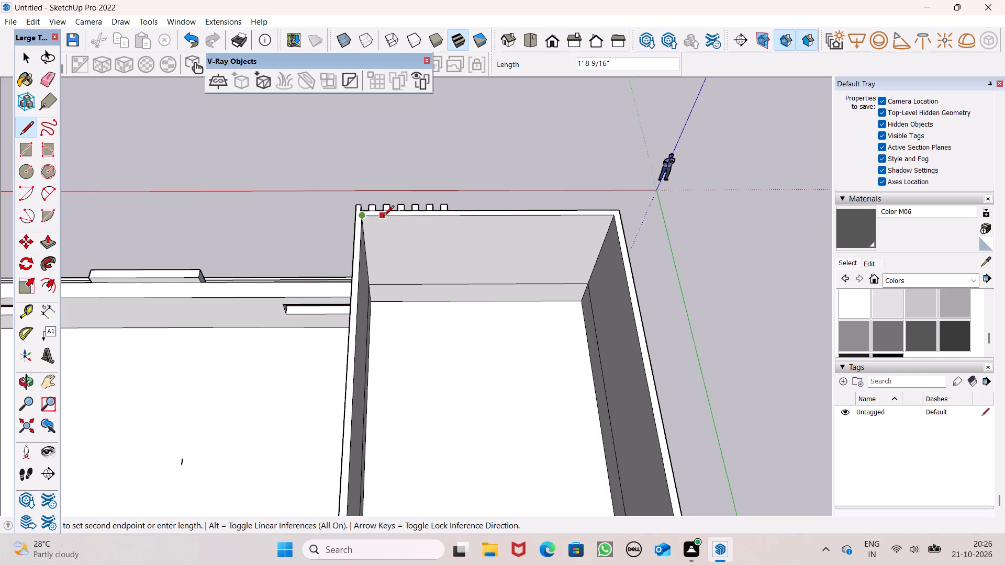
click(383, 217)
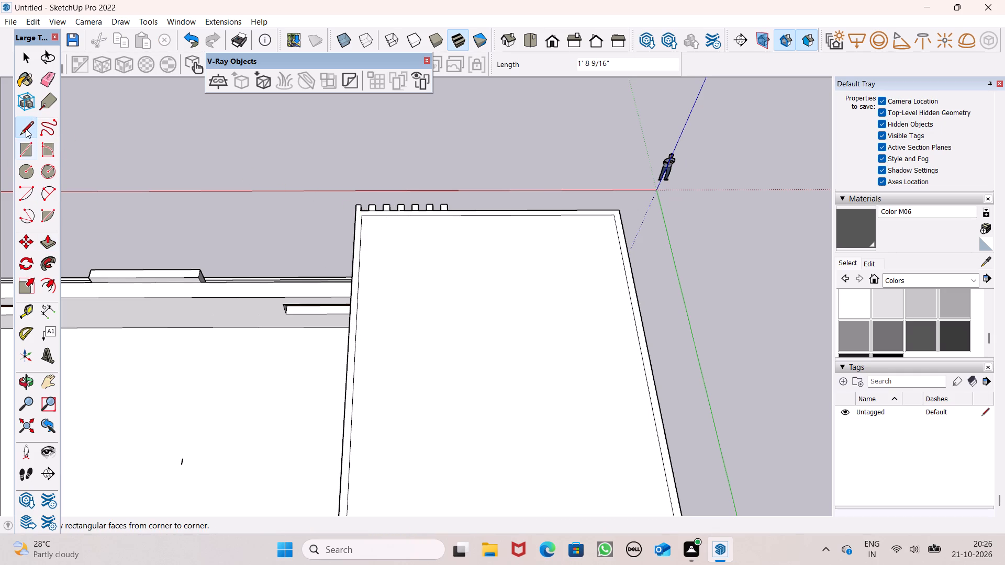
Push/Pull the new face closing the tower's top by 6".
click(50, 243)
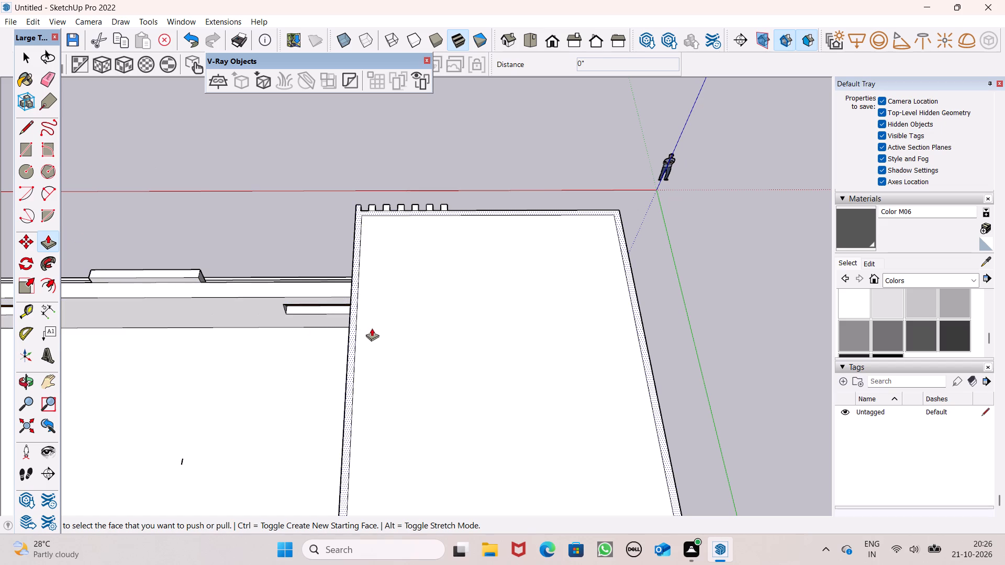
drag(396, 333, 398, 343)
key(6)
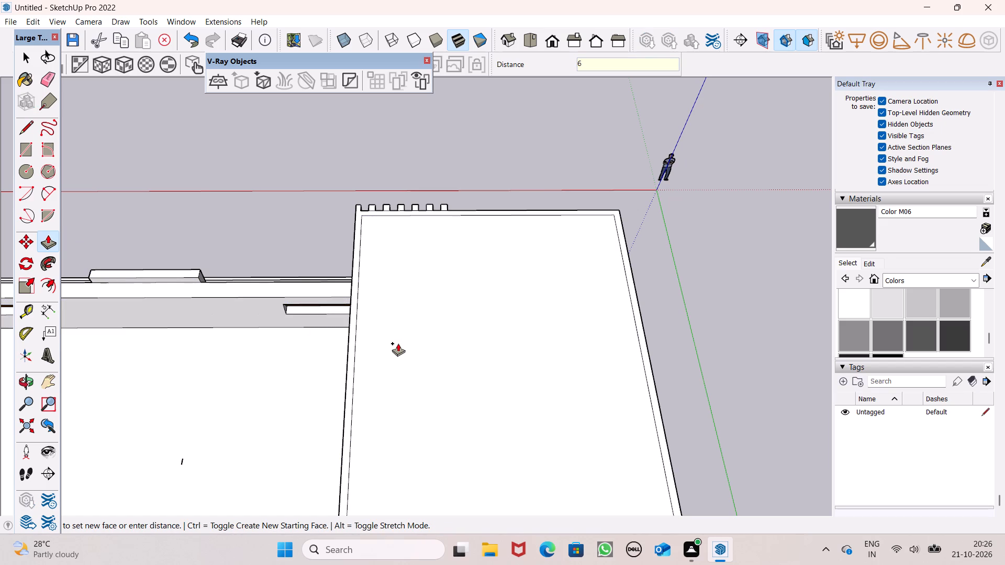
drag(398, 343, 399, 341)
key(shift+quotedbl)
key(Return)
scroll(392, 302, down, 1)
key(space)
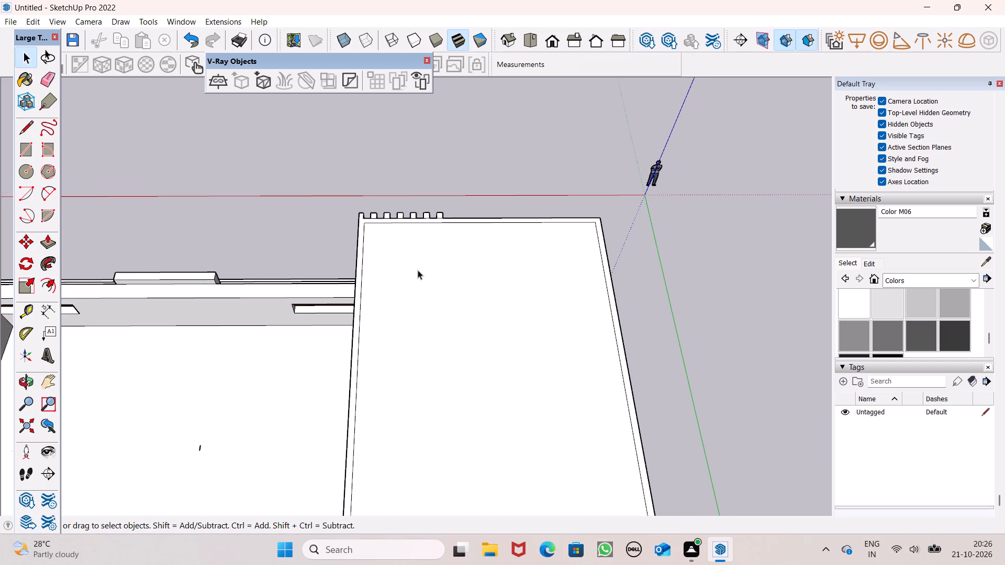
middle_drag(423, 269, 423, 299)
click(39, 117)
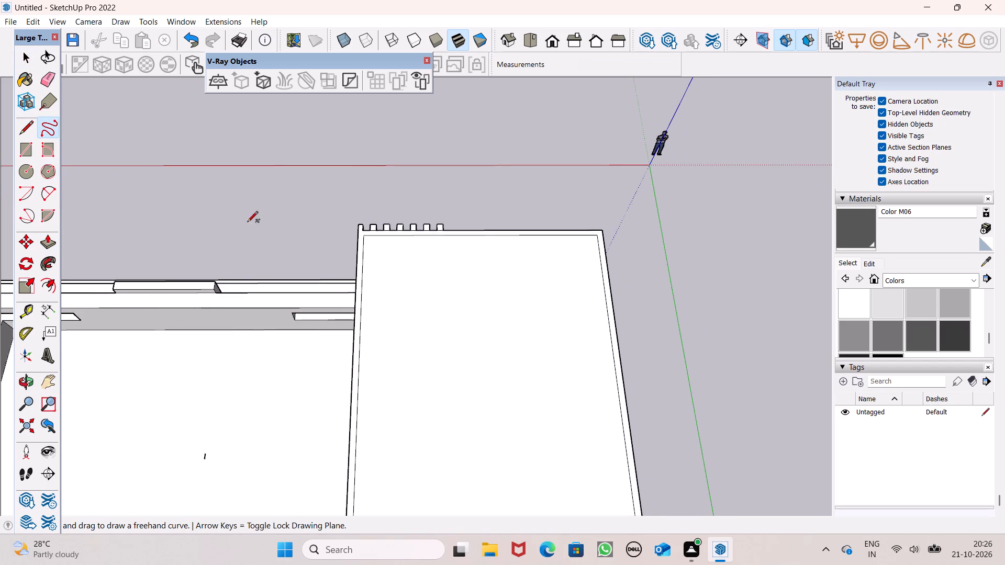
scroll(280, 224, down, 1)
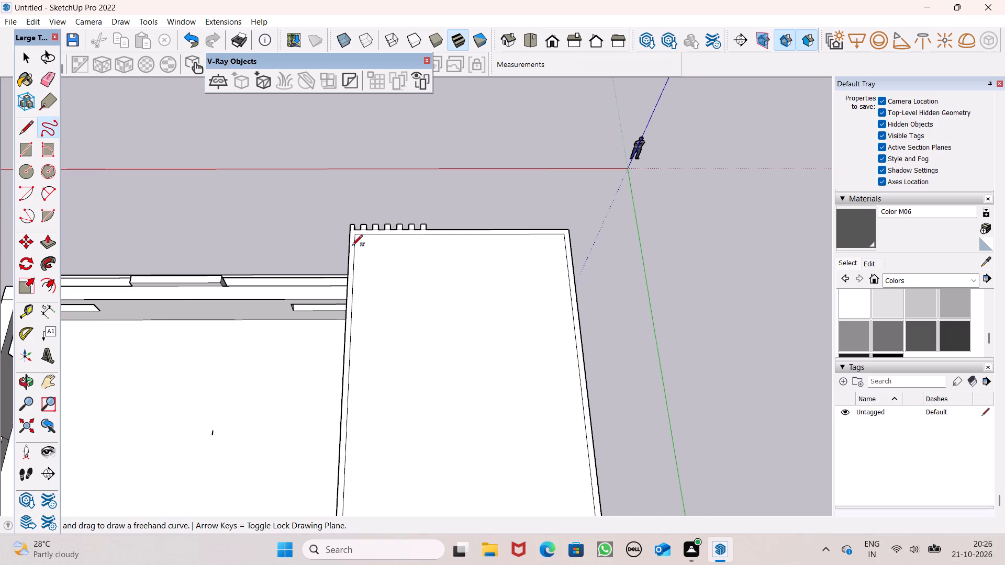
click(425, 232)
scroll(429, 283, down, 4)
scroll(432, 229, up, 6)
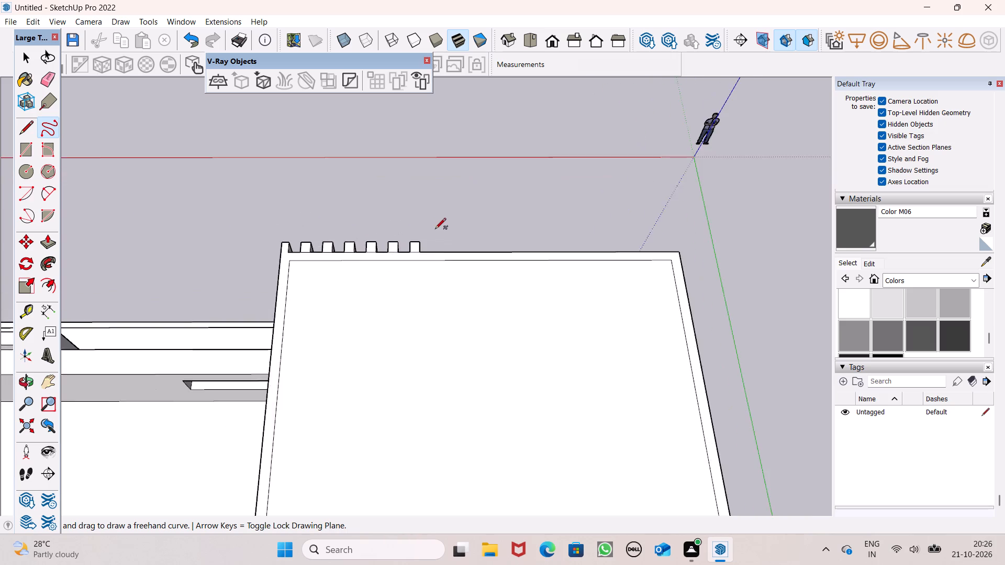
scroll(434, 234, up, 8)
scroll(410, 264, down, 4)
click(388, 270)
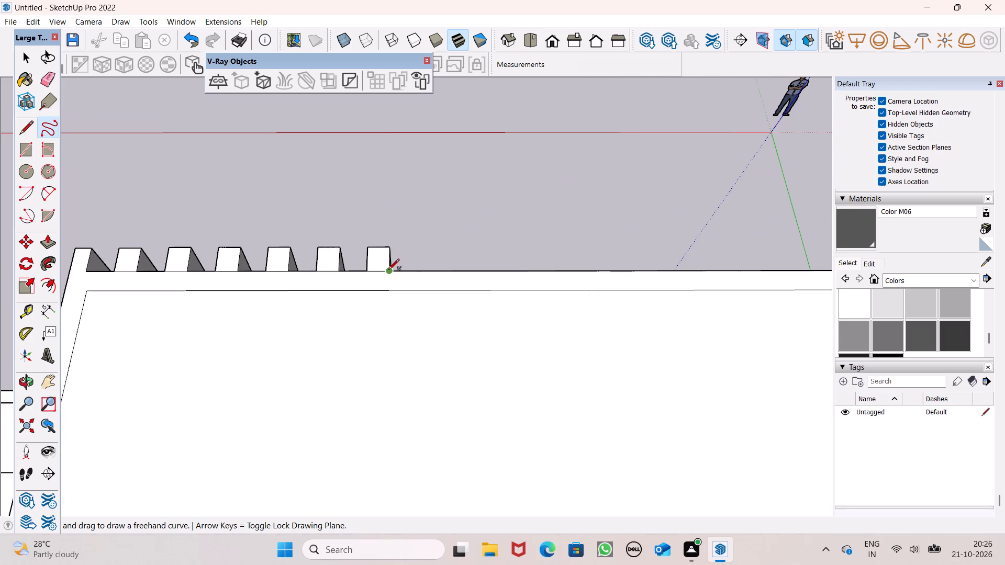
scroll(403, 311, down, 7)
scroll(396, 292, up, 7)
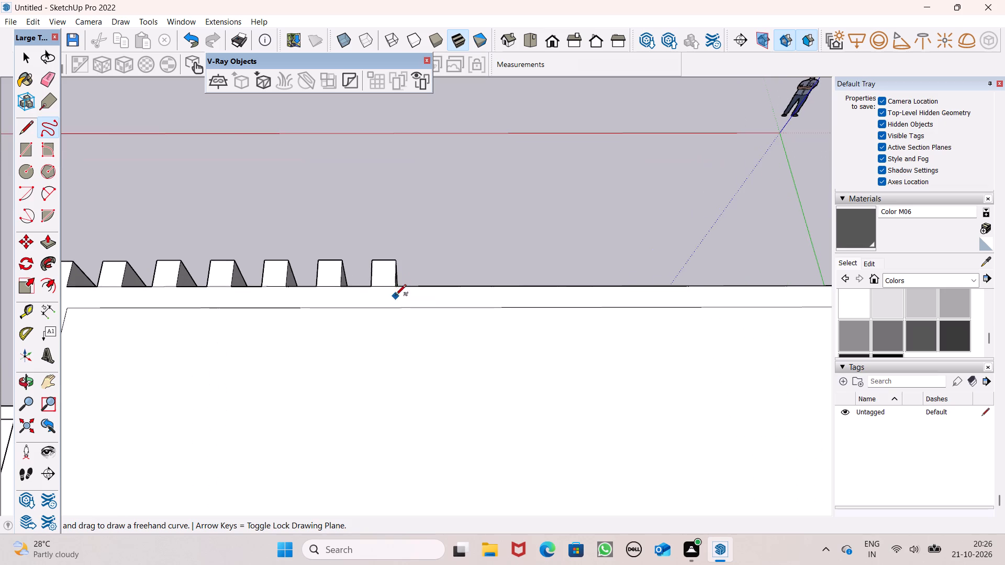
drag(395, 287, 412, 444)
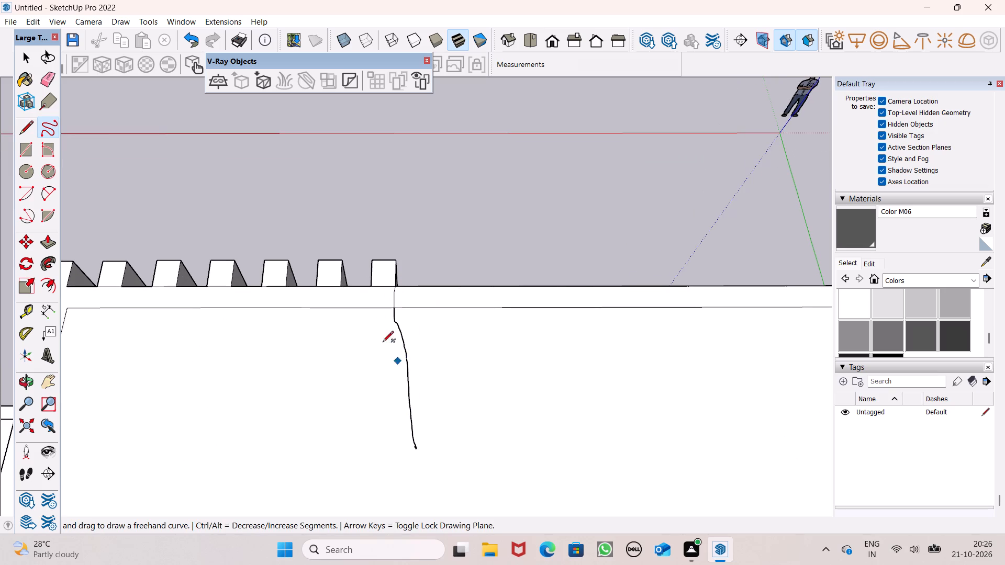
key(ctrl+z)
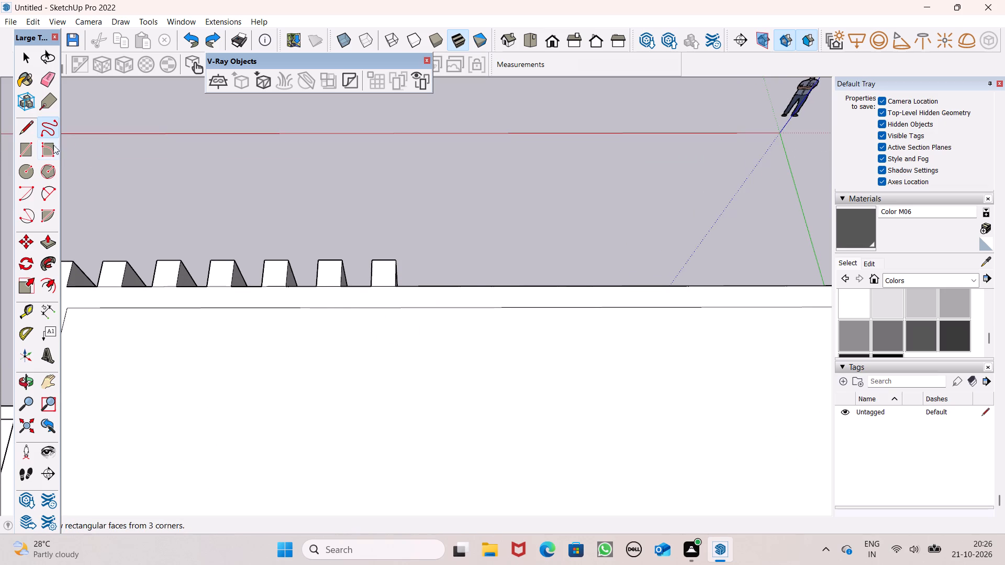
Draw a line about 45' 4 7/16" across the tower roof, from the innermost vertical strip's corner to the opposite outer edge.
click(28, 135)
click(395, 286)
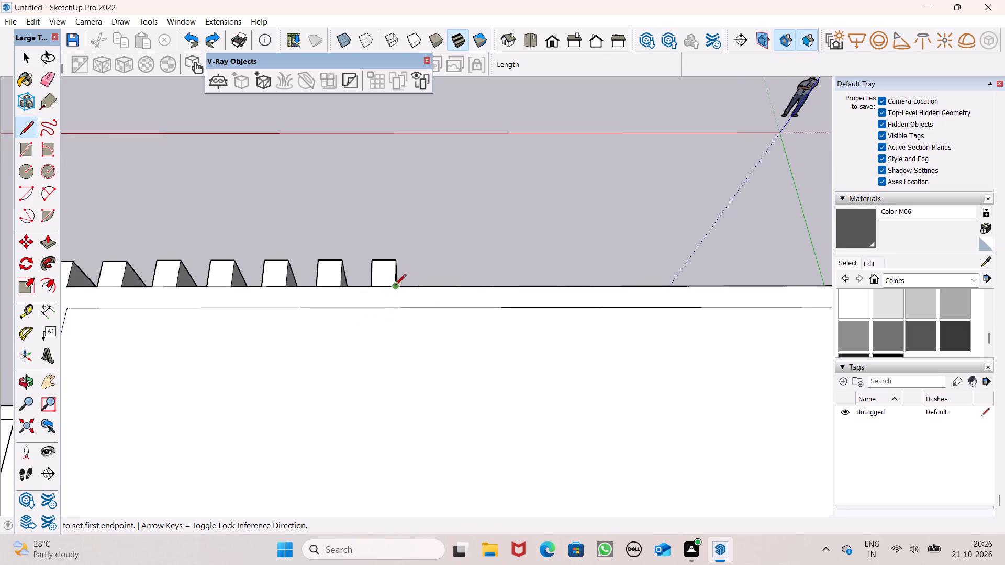
scroll(417, 365, down, 5)
scroll(440, 324, down, 6)
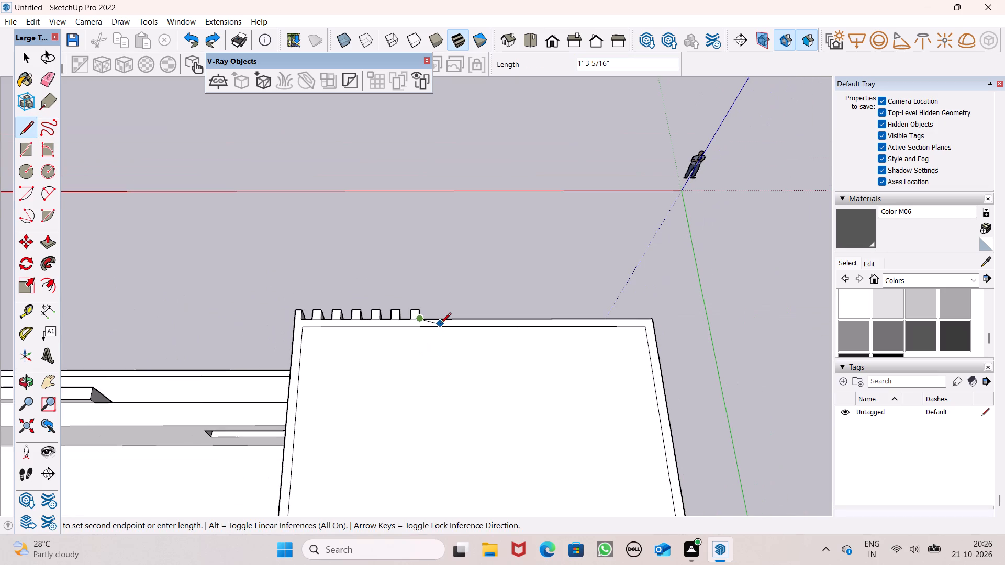
scroll(440, 324, down, 10)
scroll(435, 377, down, 7)
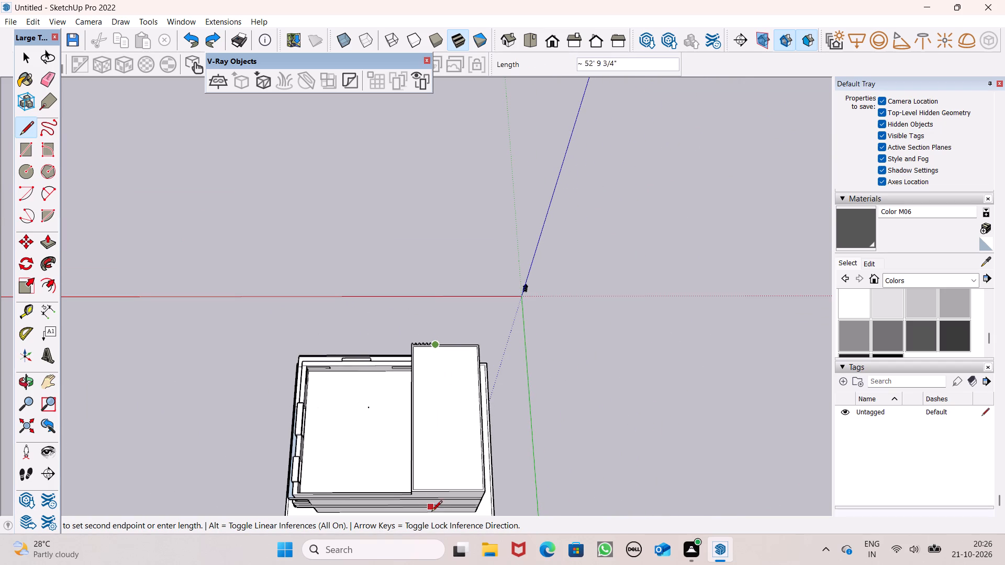
scroll(430, 496, up, 6)
scroll(473, 474, up, 7)
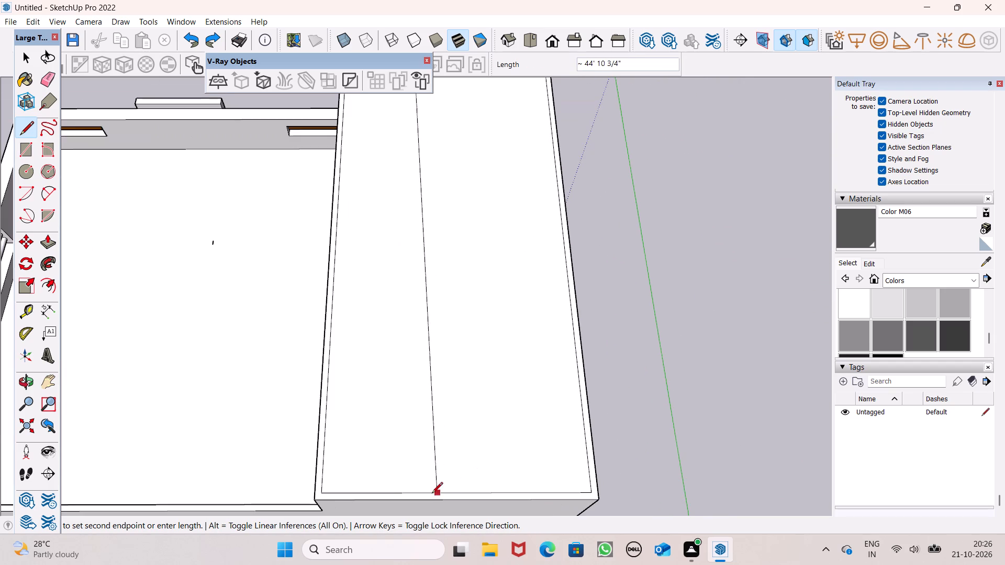
click(418, 502)
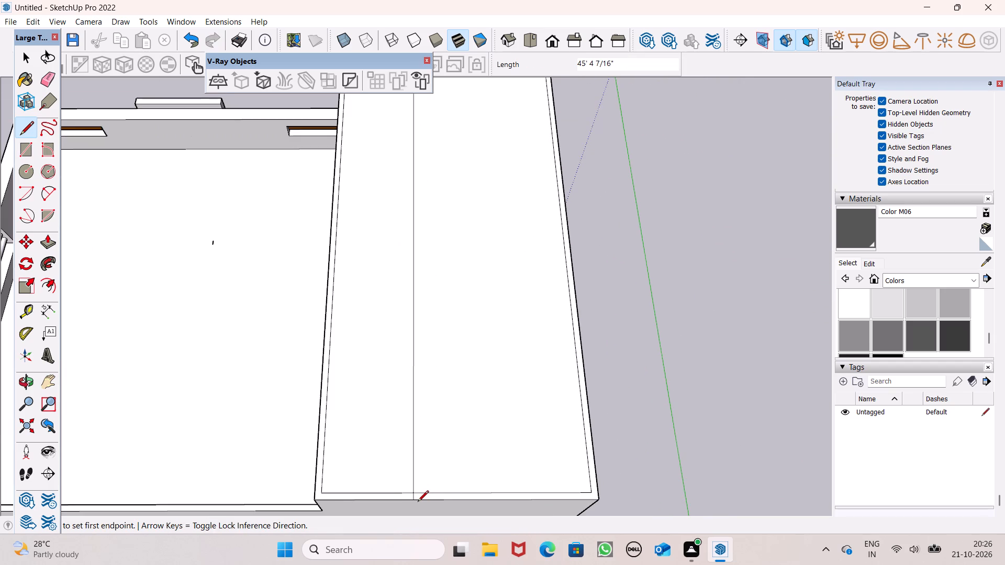
Erase the leftover rectangular outline's edges on the tower wall facing the terrace.
scroll(506, 452, down, 5)
middle_drag(473, 457, 745, 274)
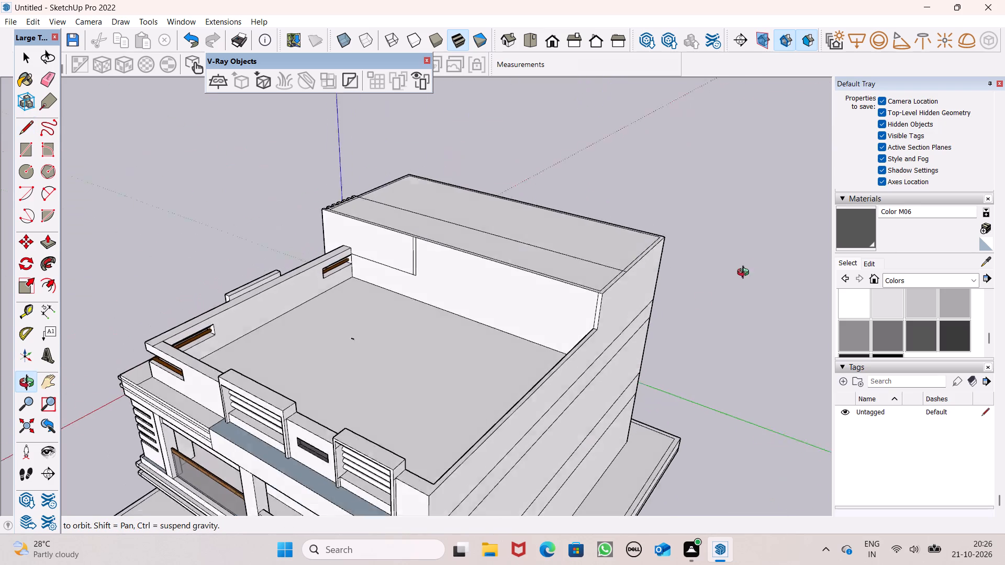
middle_drag(745, 274, 747, 270)
scroll(363, 313, up, 1)
middle_drag(366, 316, 415, 326)
key(space)
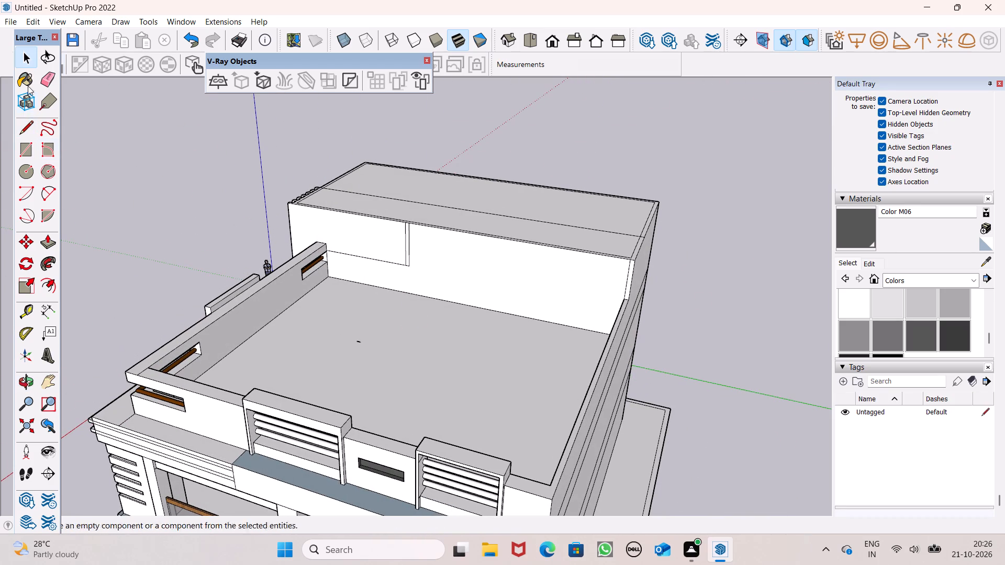
click(33, 86)
click(40, 77)
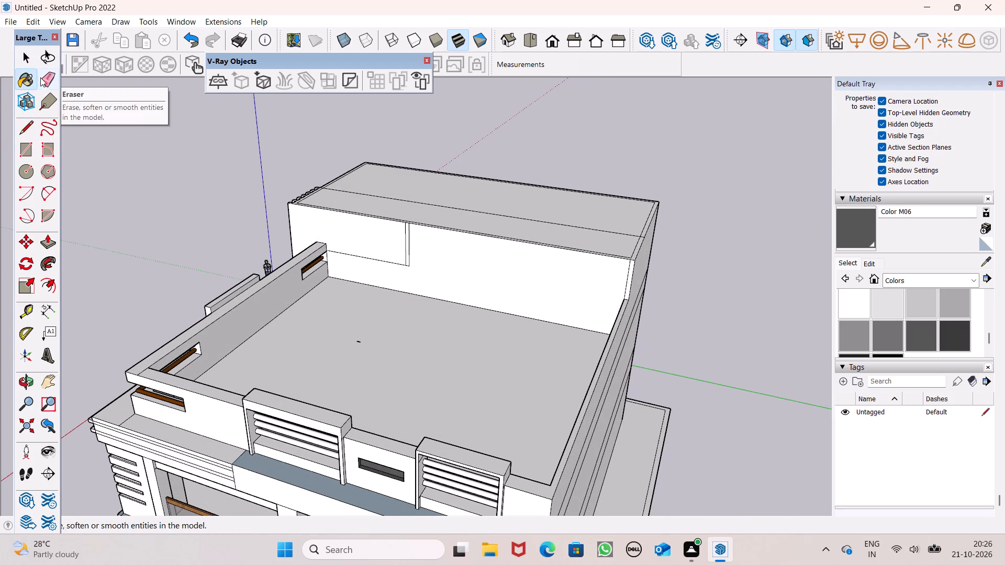
scroll(330, 207, up, 5)
drag(439, 247, 419, 287)
drag(436, 288, 422, 291)
scroll(592, 298, down, 6)
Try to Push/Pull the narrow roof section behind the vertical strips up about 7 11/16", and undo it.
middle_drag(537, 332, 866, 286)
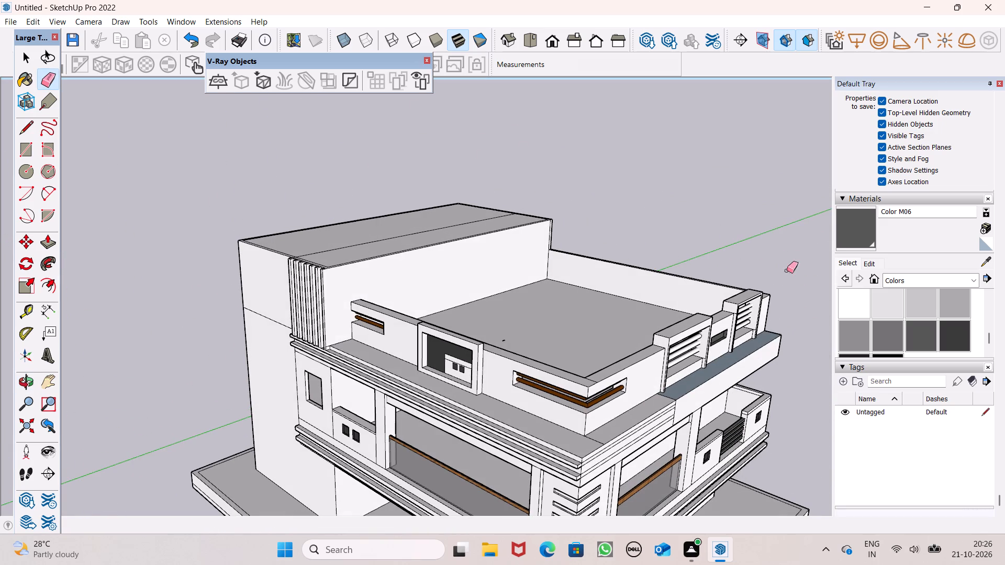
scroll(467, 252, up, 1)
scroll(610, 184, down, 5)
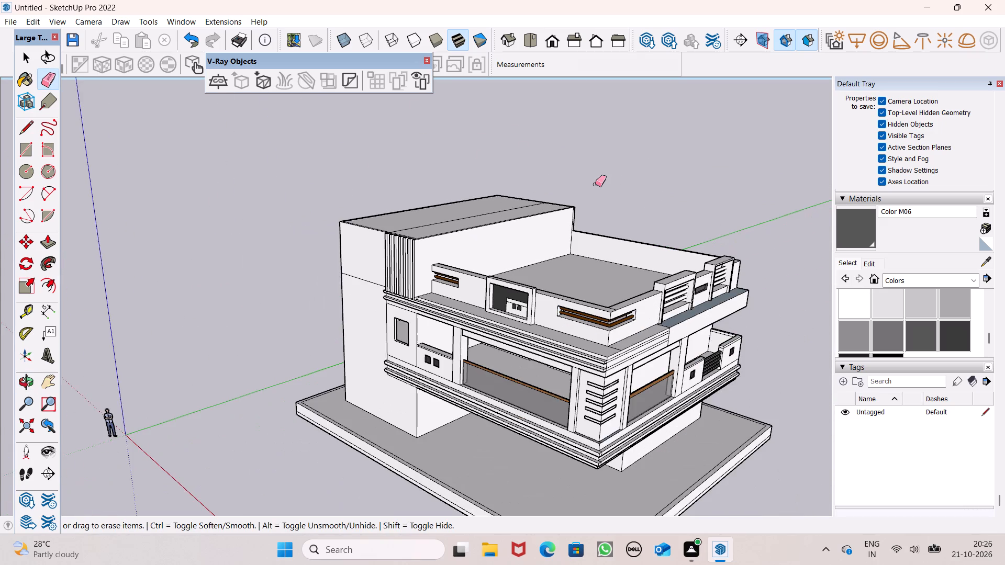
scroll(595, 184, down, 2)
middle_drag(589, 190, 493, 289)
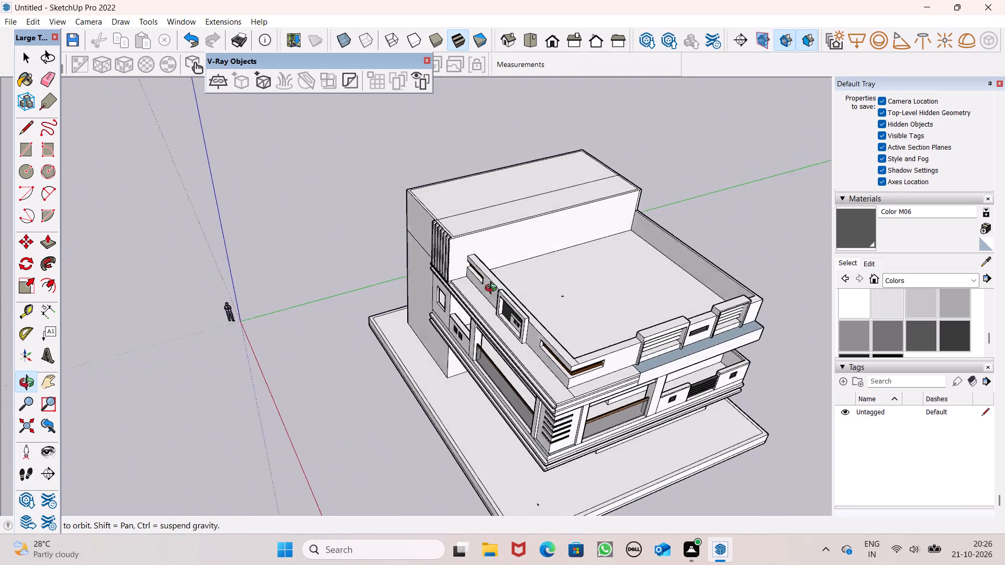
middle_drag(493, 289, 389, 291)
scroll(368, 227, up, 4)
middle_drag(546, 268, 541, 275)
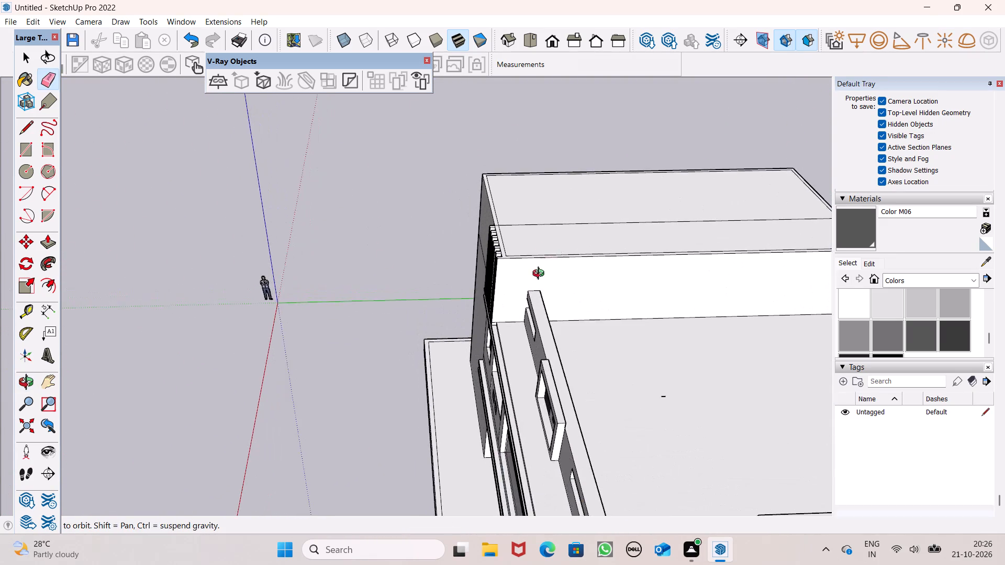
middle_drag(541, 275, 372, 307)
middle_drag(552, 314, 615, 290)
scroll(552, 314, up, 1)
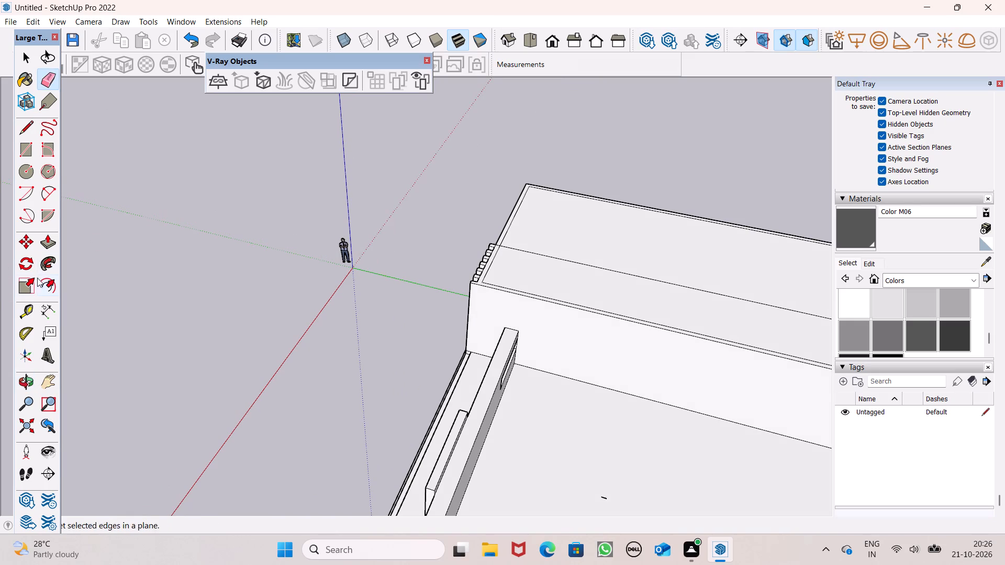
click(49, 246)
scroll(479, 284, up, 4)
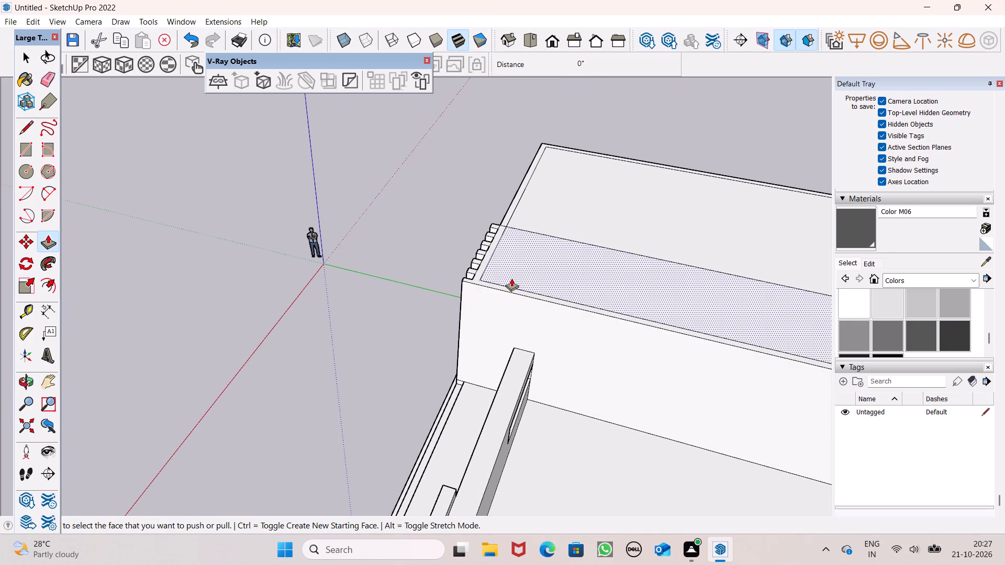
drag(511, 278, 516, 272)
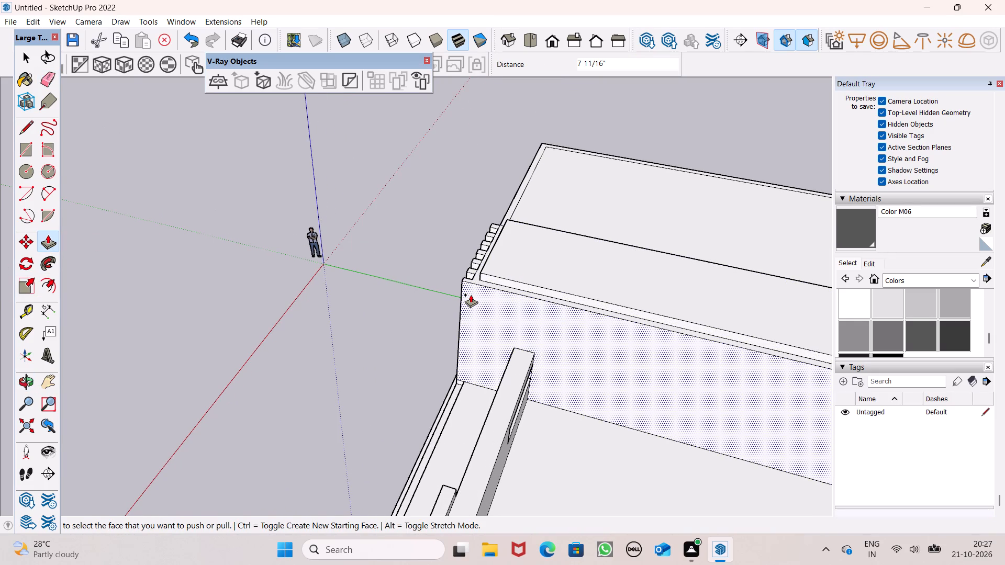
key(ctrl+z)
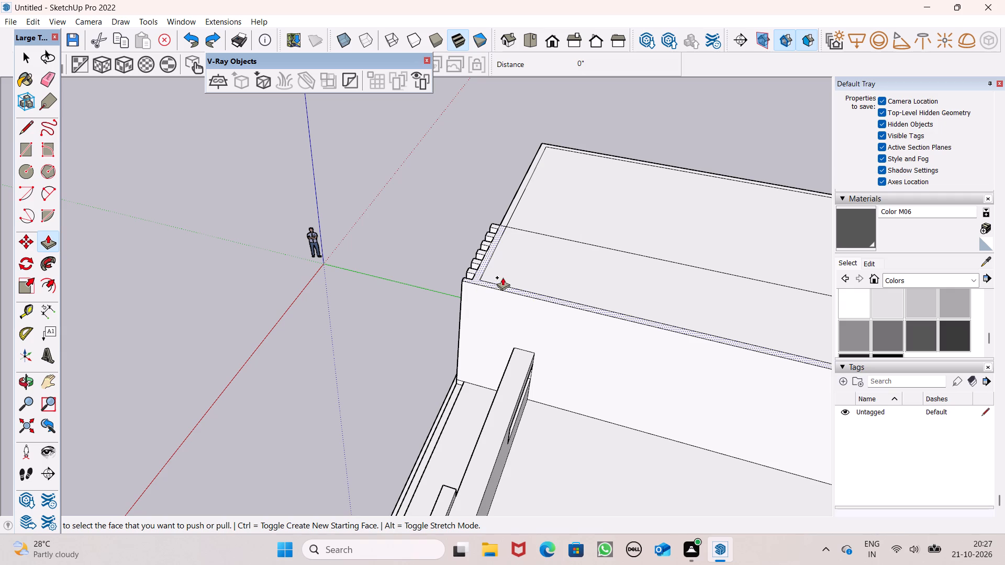
Draw a short line about 4 9/16" across the tower roof's rim, from the outermost vertical strip's corner to the terrace-side wall edge.
middle_drag(547, 263, 562, 300)
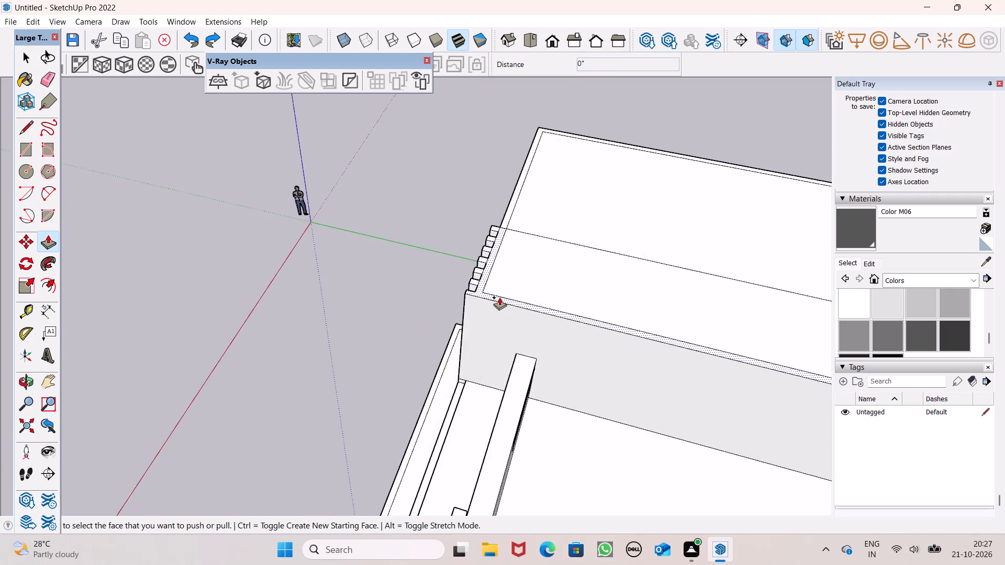
scroll(497, 295, up, 5)
key(space)
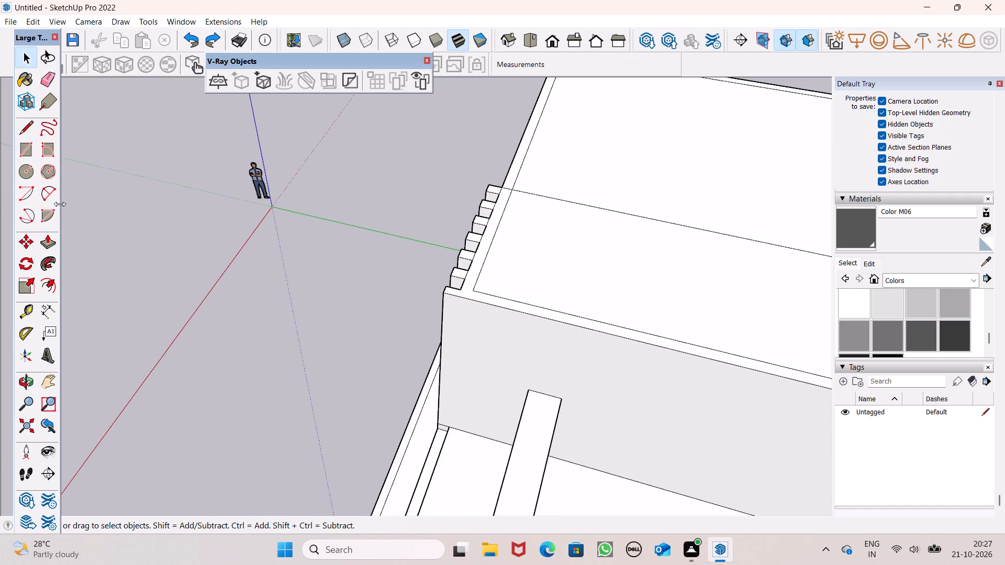
click(51, 236)
scroll(511, 296, up, 4)
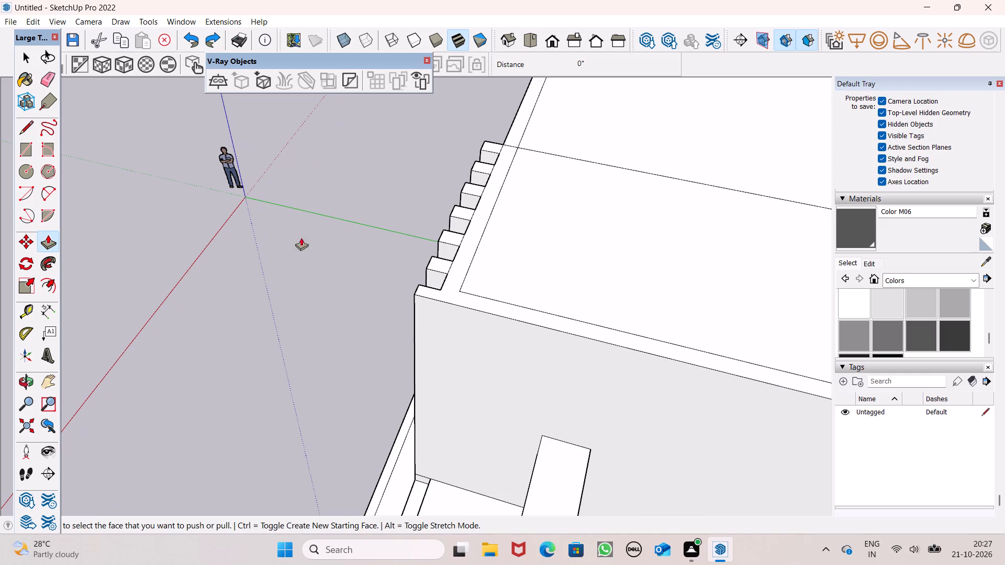
click(29, 129)
scroll(394, 320, up, 5)
scroll(495, 301, down, 5)
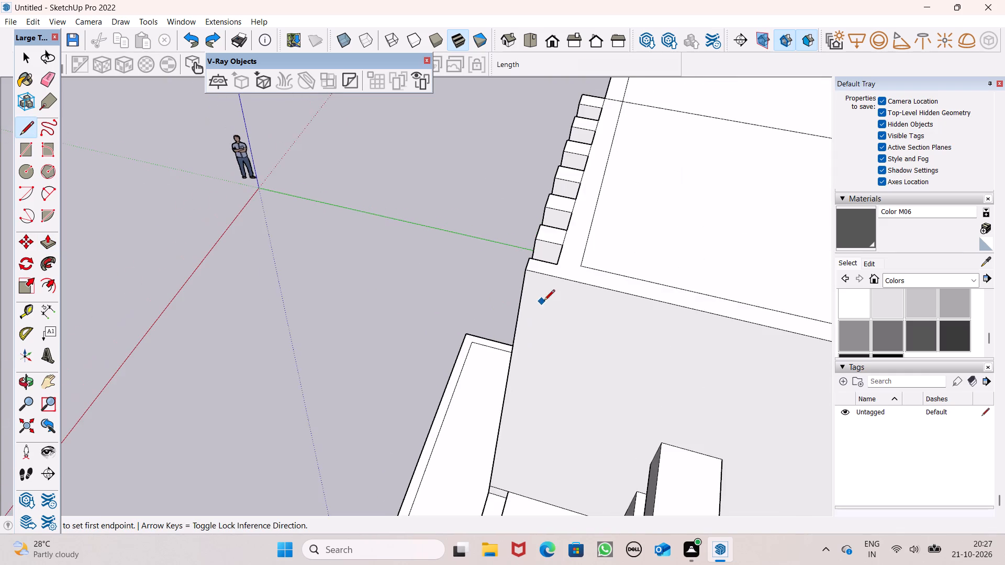
scroll(579, 290, up, 3)
click(553, 258)
click(544, 274)
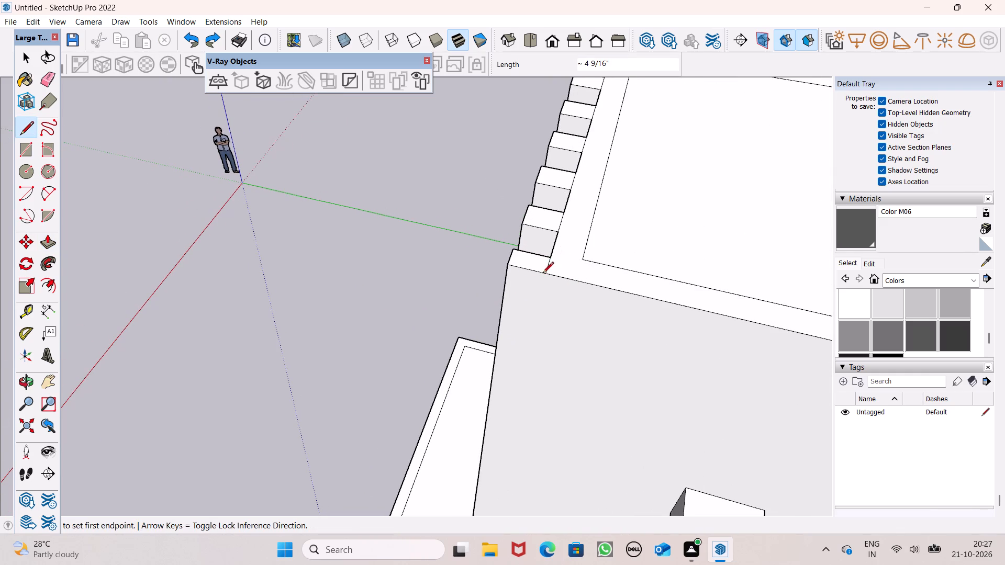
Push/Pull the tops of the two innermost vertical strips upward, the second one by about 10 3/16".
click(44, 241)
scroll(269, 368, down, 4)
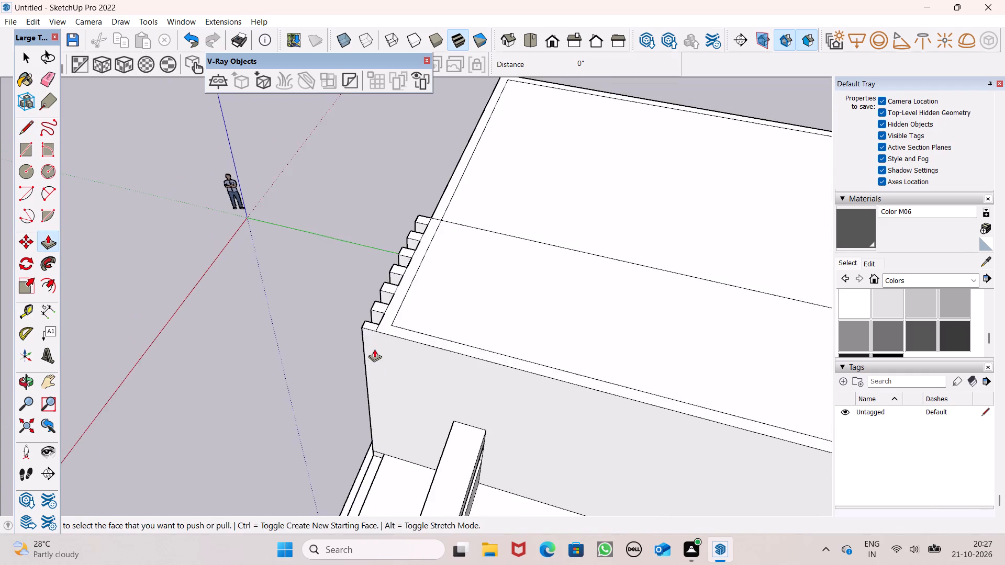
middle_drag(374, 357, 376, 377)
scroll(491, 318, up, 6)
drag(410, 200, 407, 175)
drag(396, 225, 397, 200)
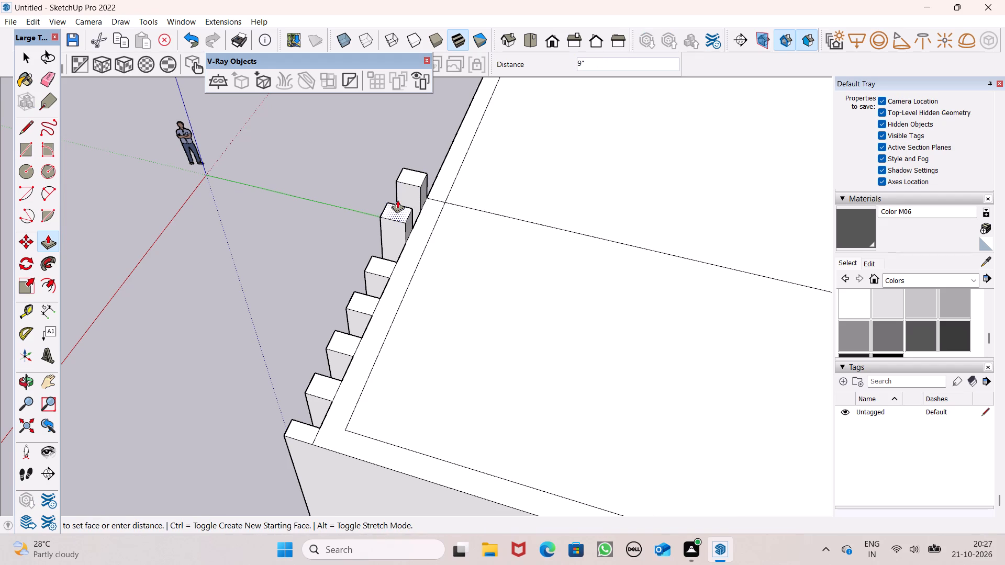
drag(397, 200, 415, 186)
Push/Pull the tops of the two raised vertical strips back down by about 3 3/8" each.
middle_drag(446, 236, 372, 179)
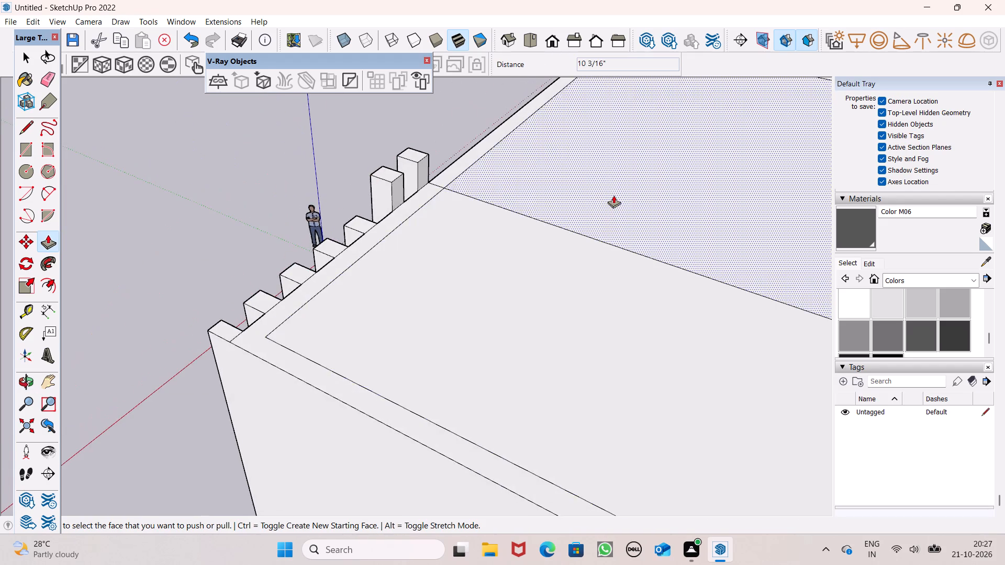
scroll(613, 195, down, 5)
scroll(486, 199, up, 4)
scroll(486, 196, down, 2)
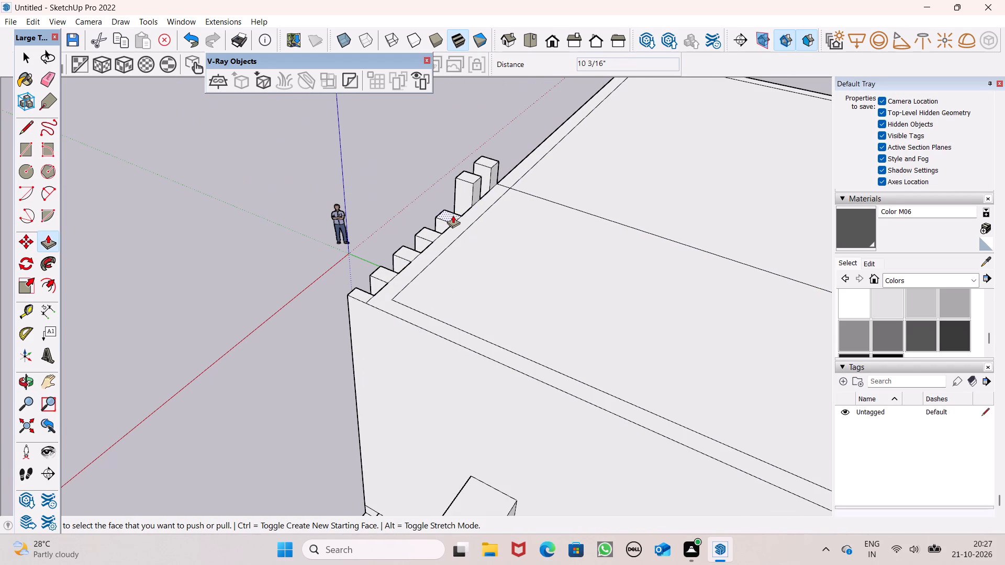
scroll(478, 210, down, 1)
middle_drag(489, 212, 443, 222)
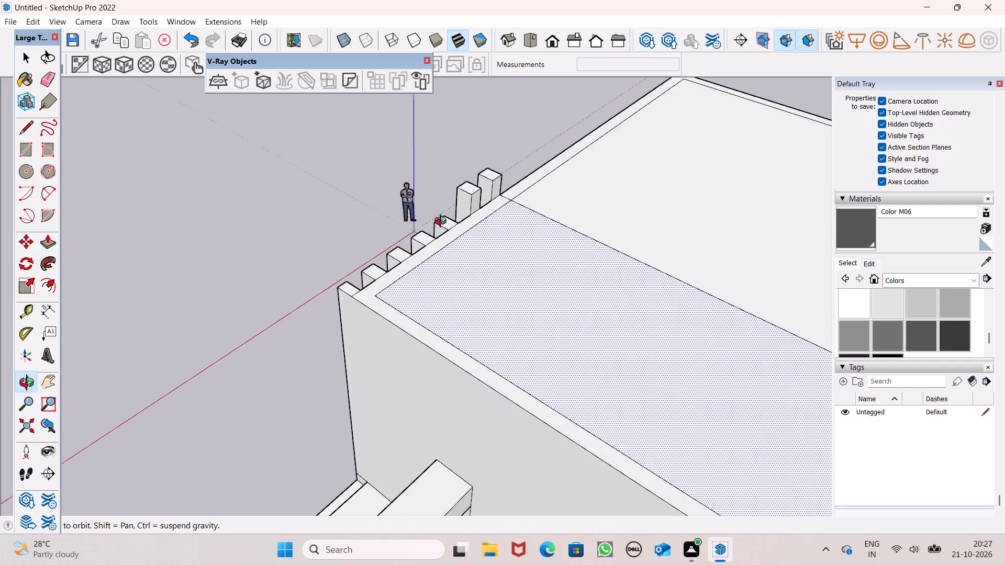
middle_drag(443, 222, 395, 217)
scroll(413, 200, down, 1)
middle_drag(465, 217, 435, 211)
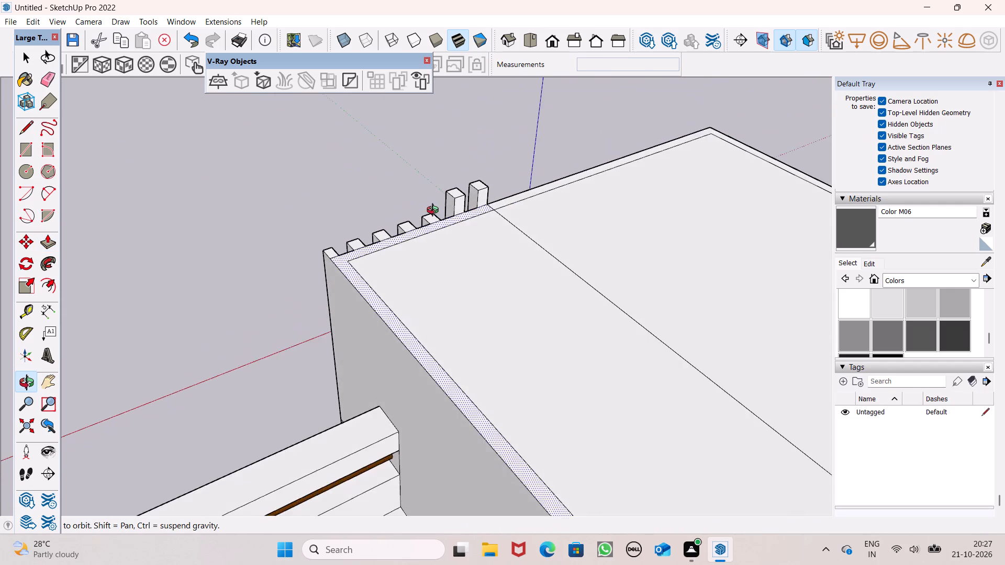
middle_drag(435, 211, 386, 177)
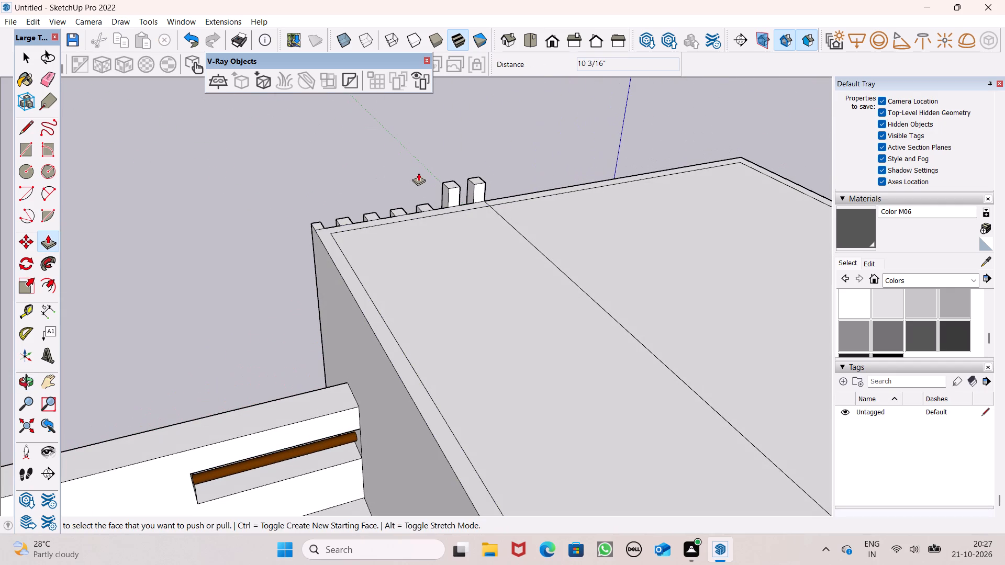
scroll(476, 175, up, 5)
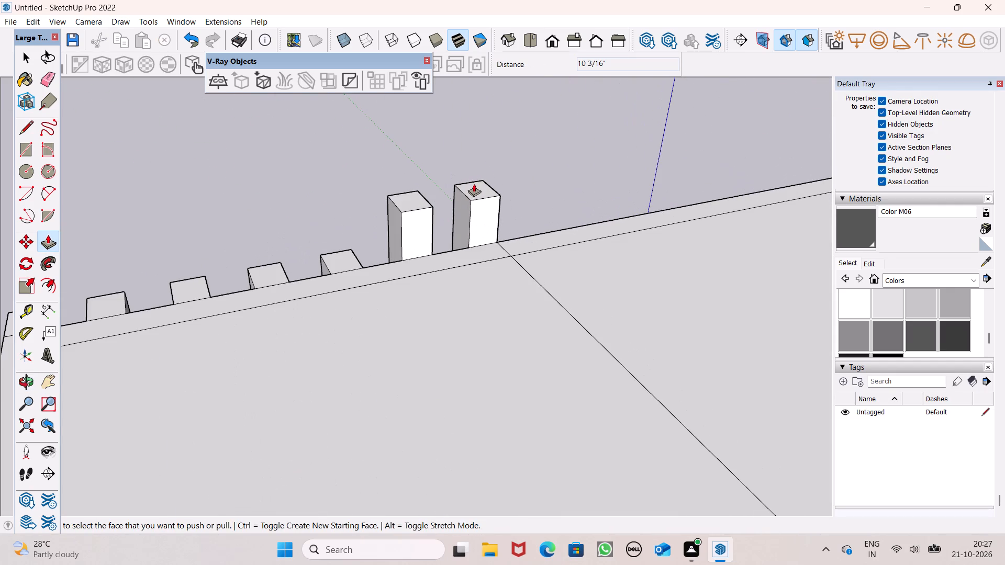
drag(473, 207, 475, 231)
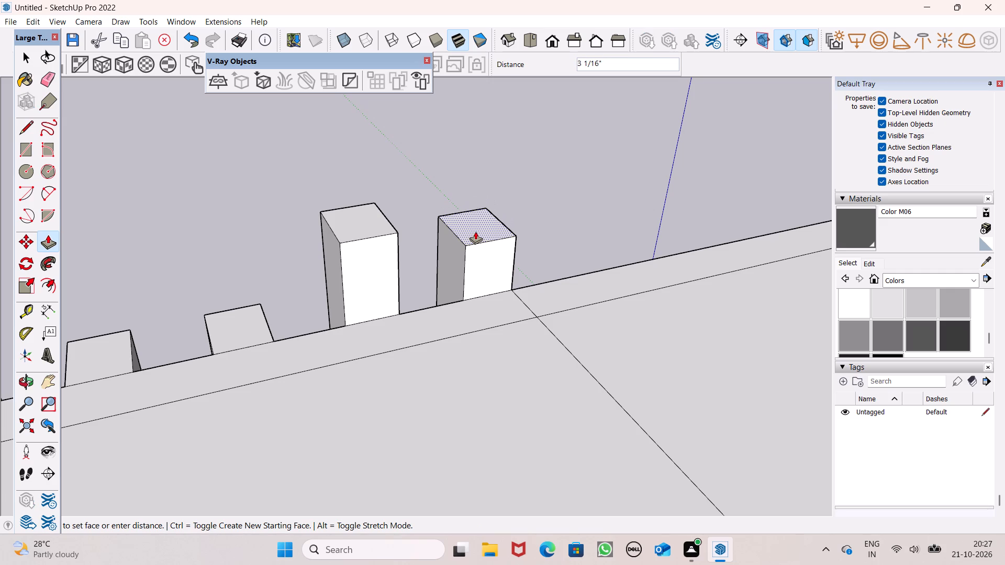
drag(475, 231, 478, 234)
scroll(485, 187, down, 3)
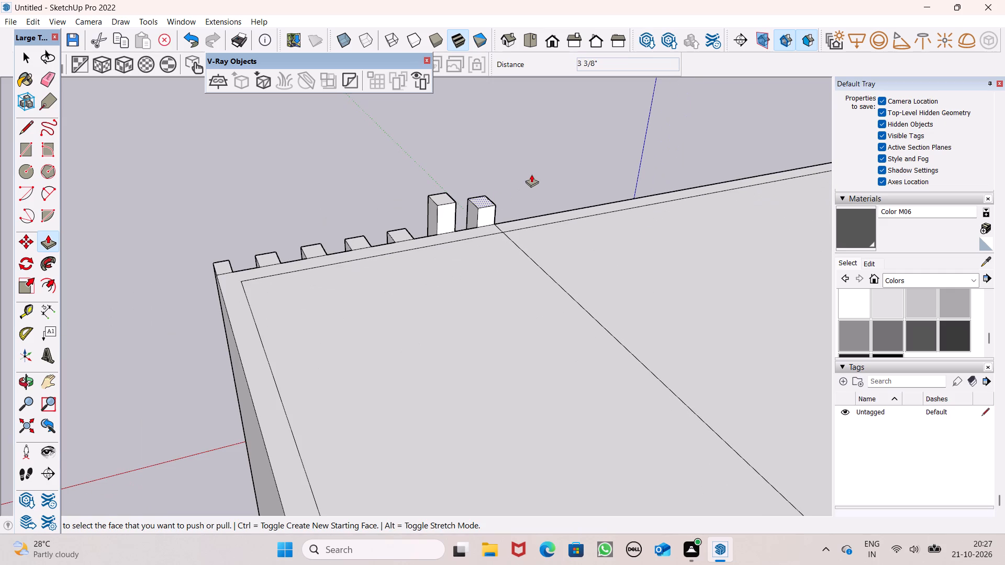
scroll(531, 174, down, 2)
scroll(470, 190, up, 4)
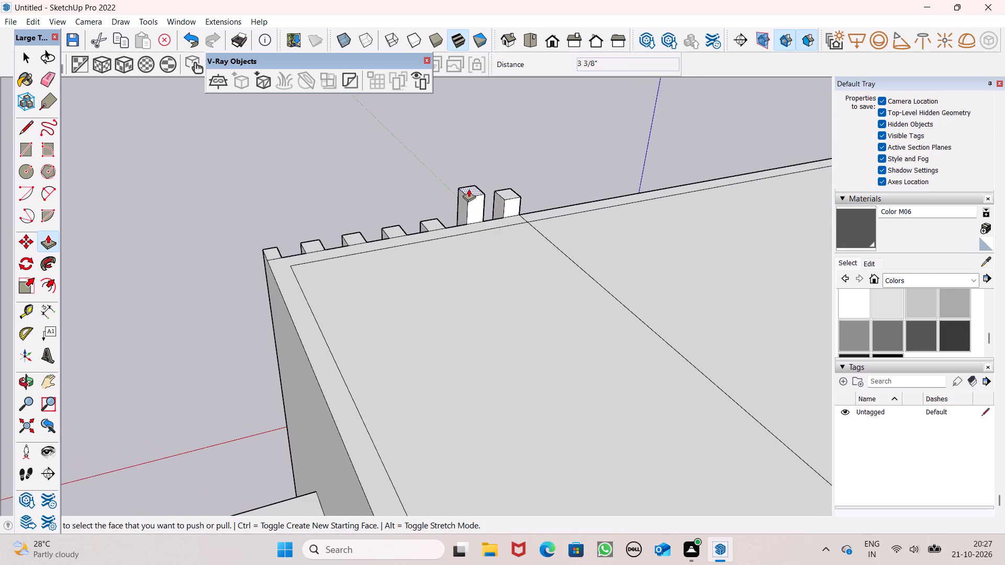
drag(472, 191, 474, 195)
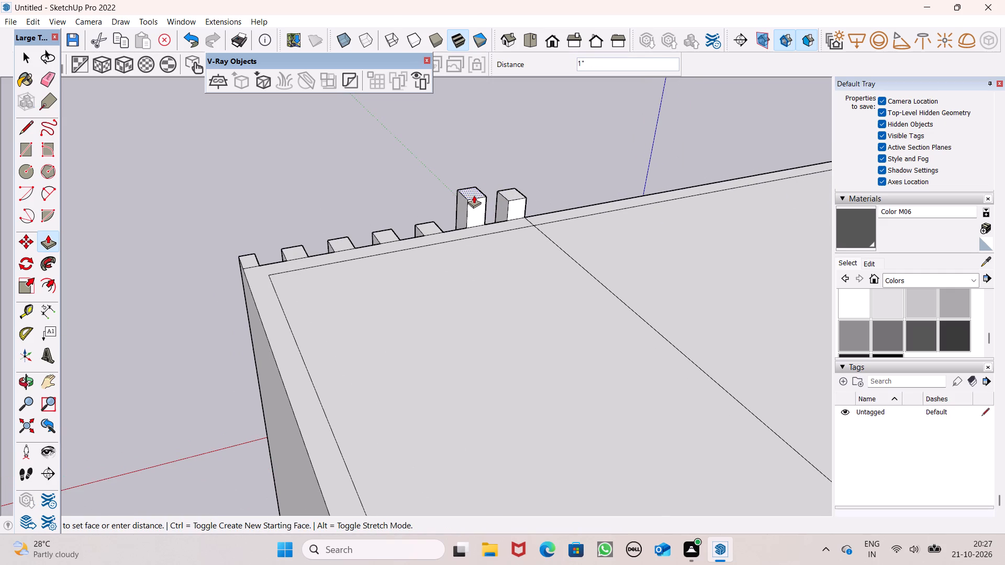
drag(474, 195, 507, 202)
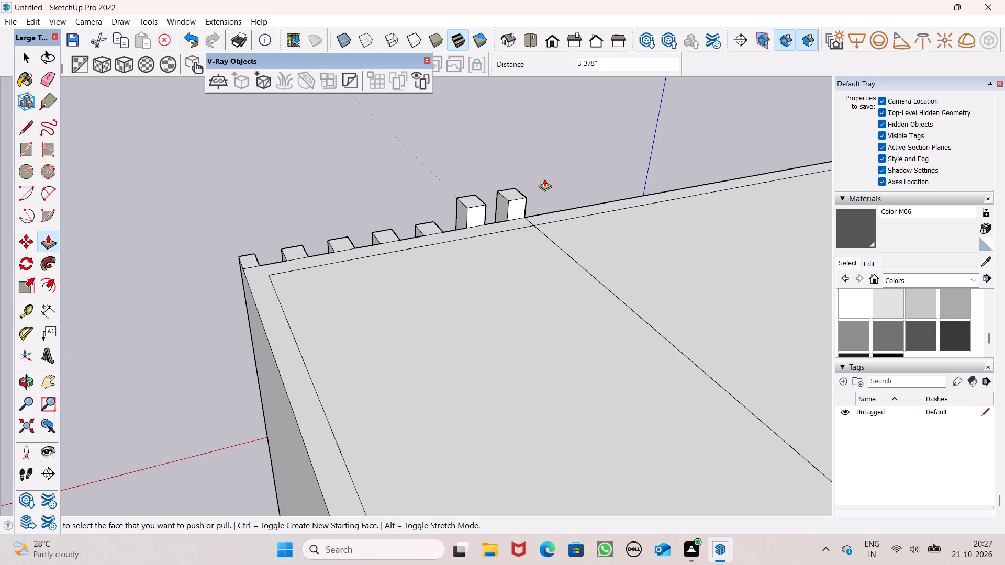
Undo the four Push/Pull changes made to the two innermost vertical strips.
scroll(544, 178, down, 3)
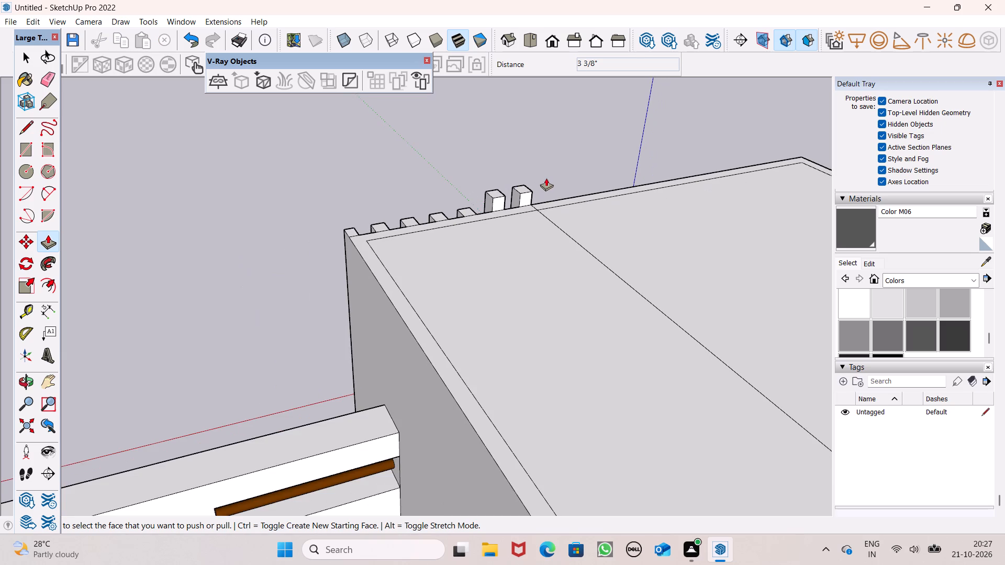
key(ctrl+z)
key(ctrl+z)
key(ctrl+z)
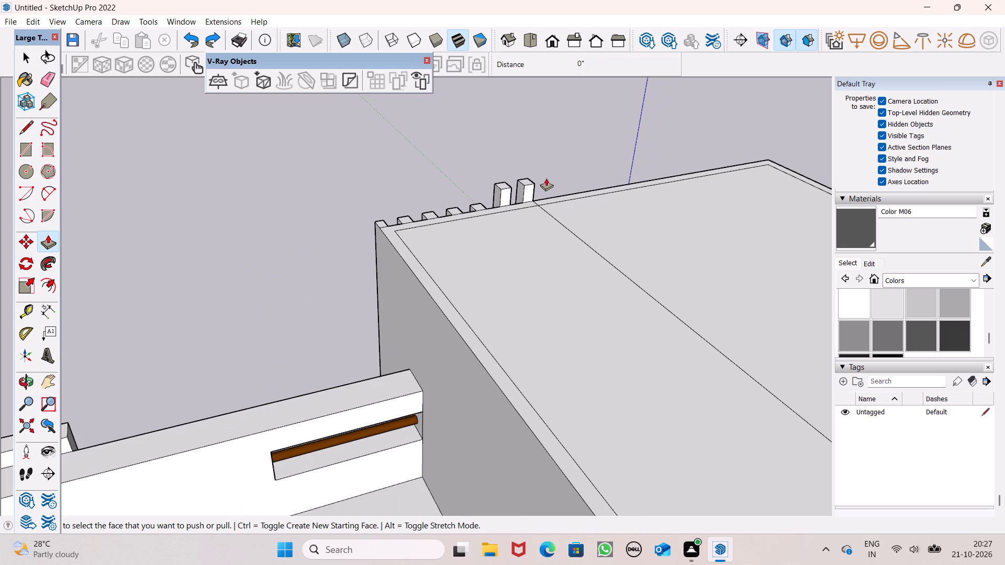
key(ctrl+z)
Push/Pull the narrow border around the roof section behind the vertical strips up 3".
scroll(547, 189, down, 1)
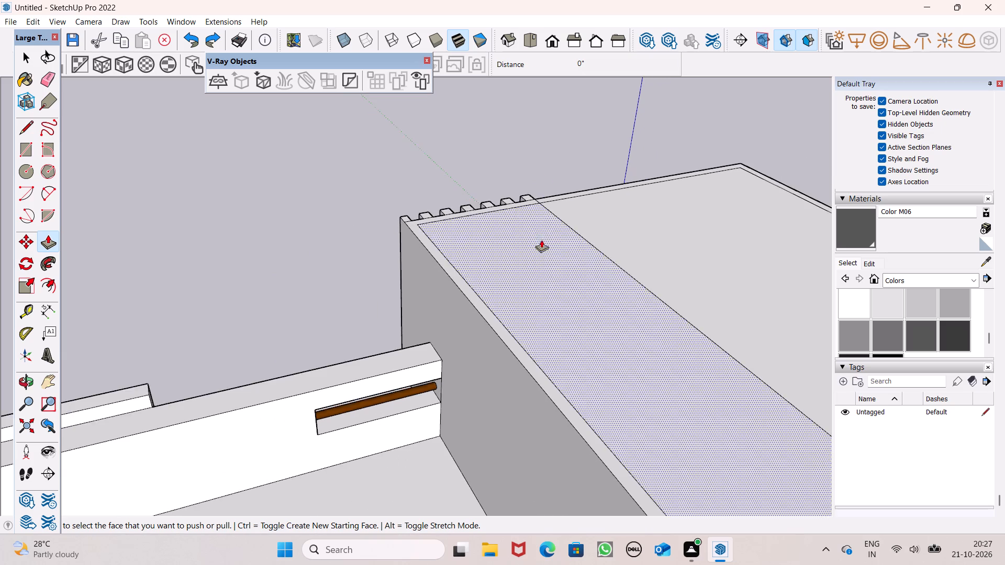
middle_drag(539, 255, 526, 289)
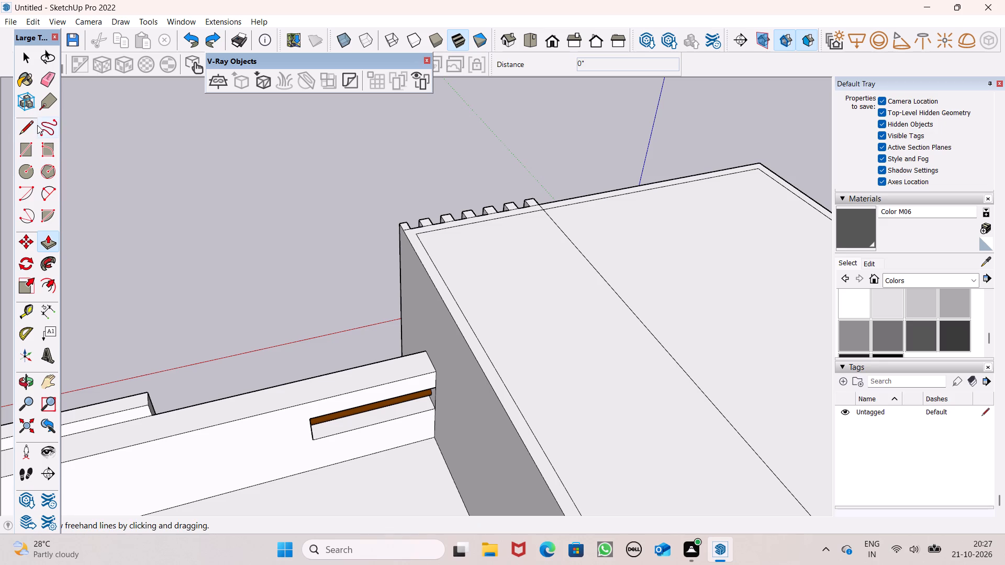
click(37, 127)
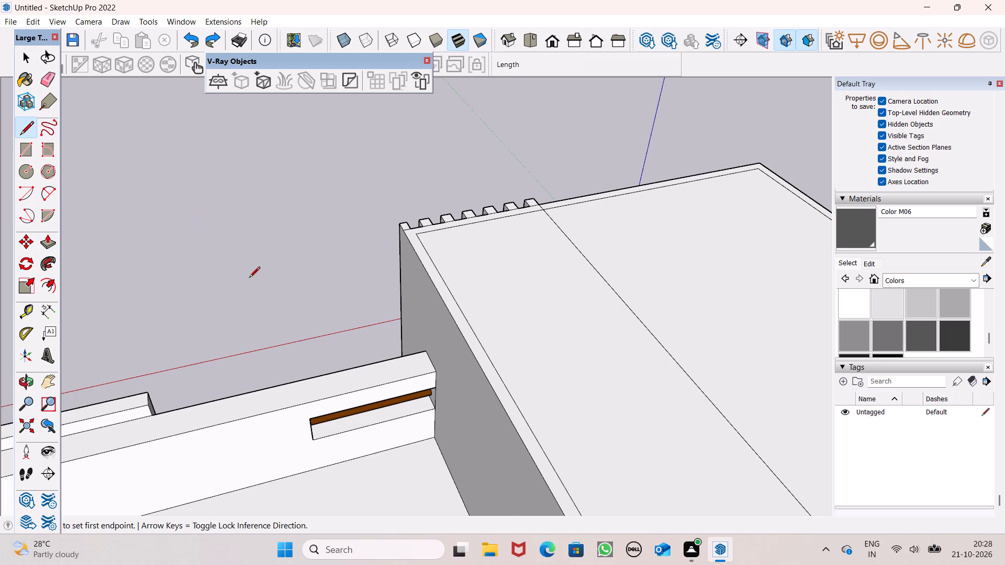
middle_drag(250, 279, 386, 276)
scroll(387, 271, down, 1)
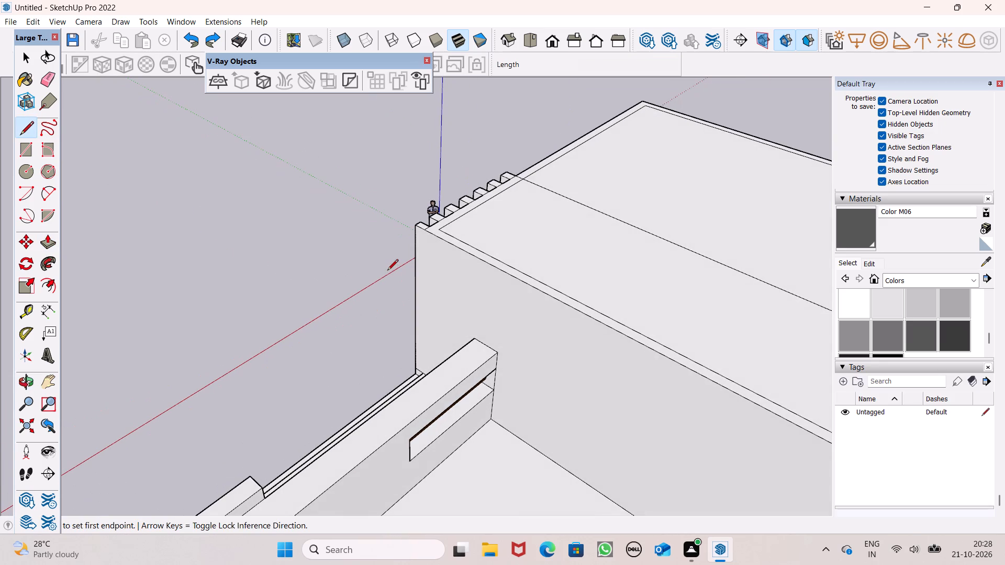
click(53, 246)
scroll(418, 255, up, 5)
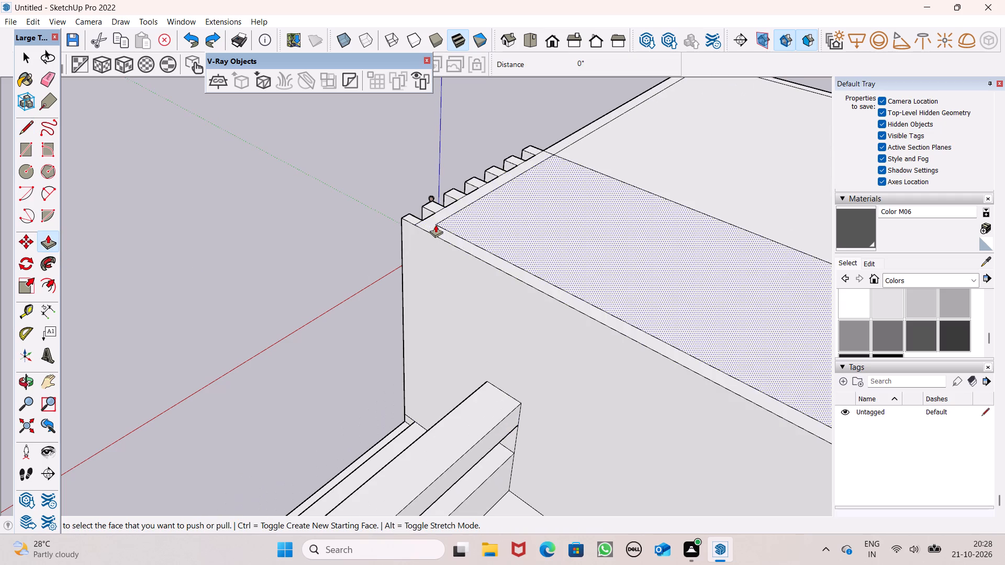
drag(435, 224, 439, 214)
key(3)
key(shift+quotedbl)
key(Return)
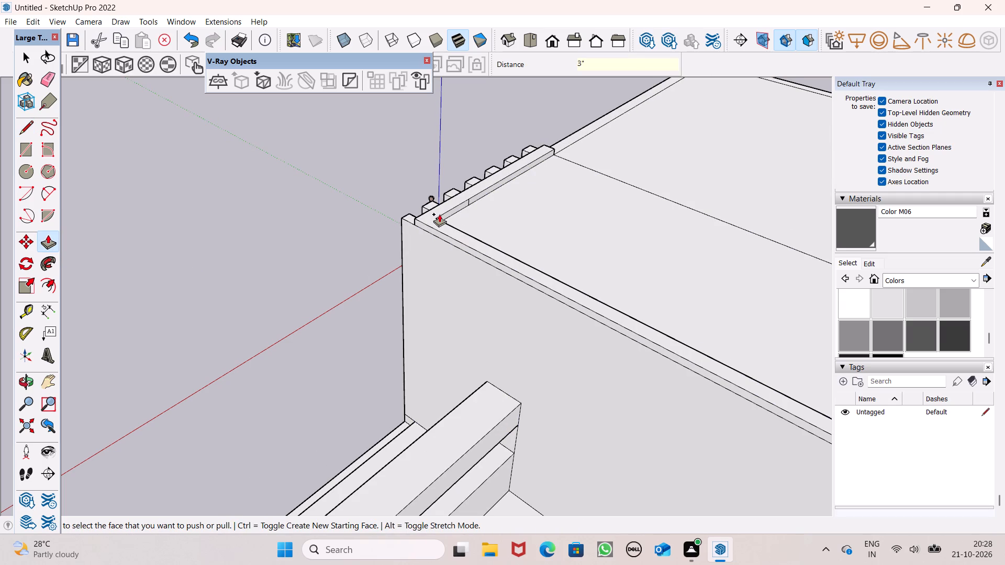
Push/Pull the inner face of the roof section behind the strips up flush with its raised border.
middle_drag(457, 234, 690, 224)
middle_drag(515, 210, 593, 219)
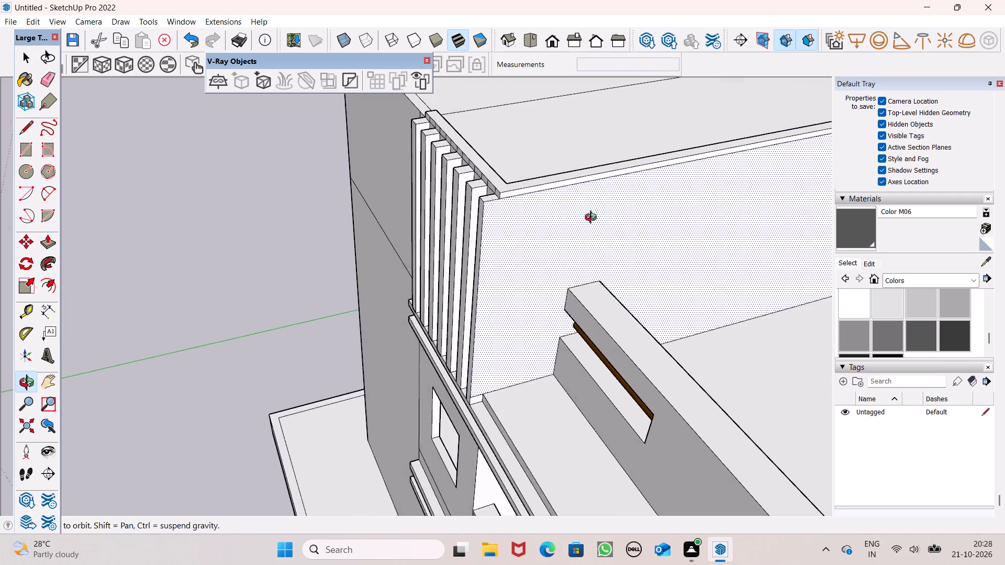
middle_drag(593, 219, 596, 218)
scroll(510, 172, up, 6)
middle_drag(470, 190, 609, 128)
scroll(523, 177, down, 3)
middle_drag(548, 170, 545, 176)
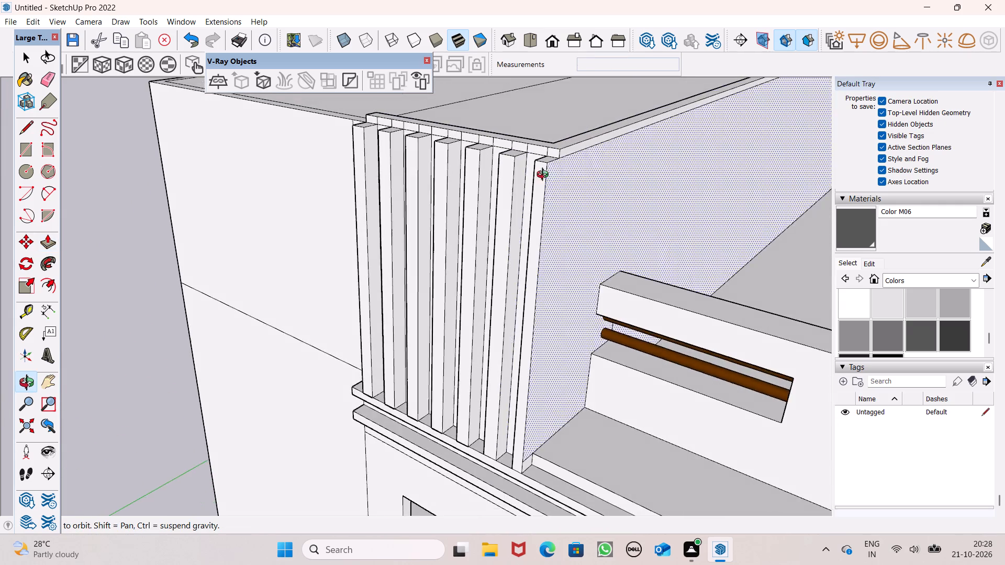
middle_drag(545, 176, 260, 286)
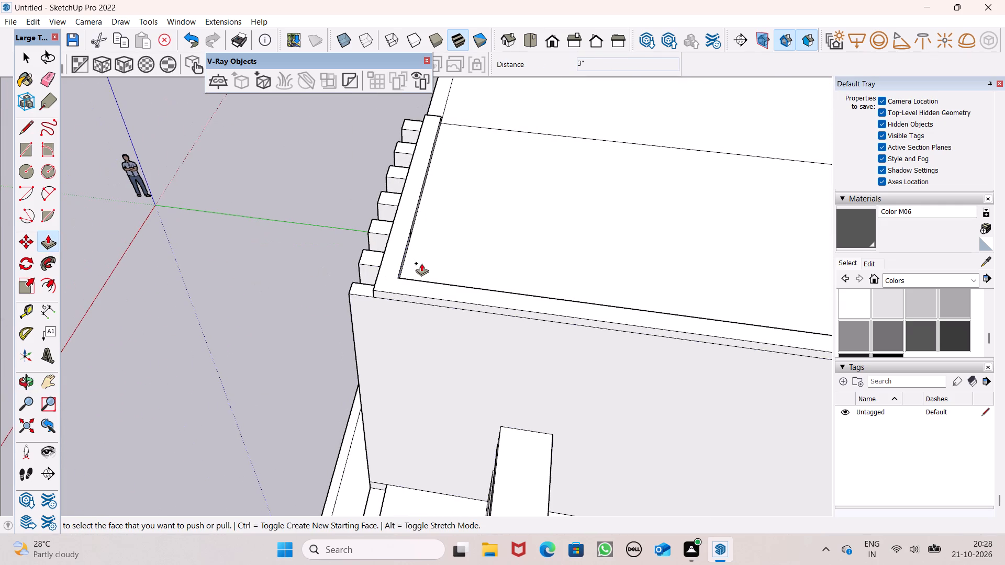
drag(421, 263, 394, 263)
key(space)
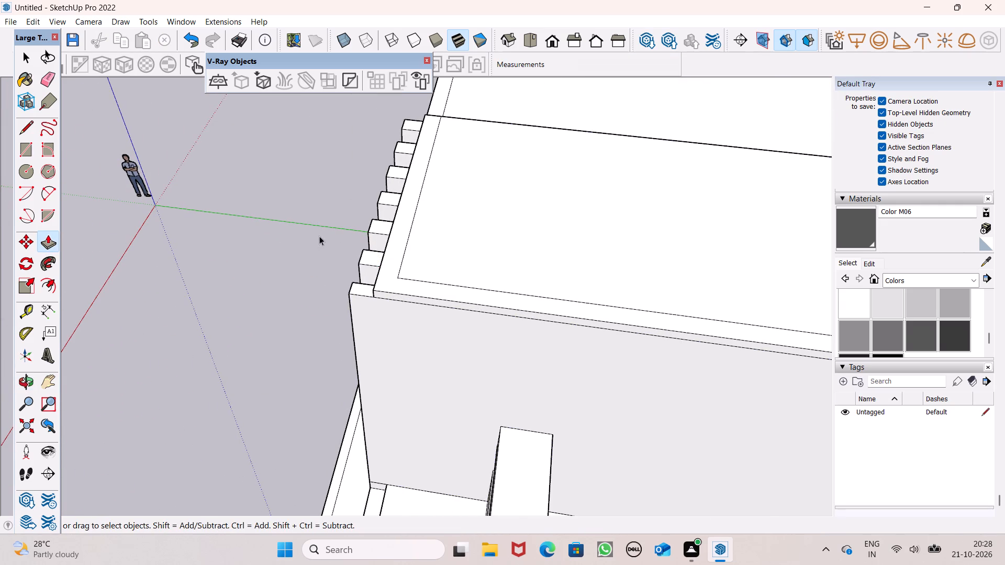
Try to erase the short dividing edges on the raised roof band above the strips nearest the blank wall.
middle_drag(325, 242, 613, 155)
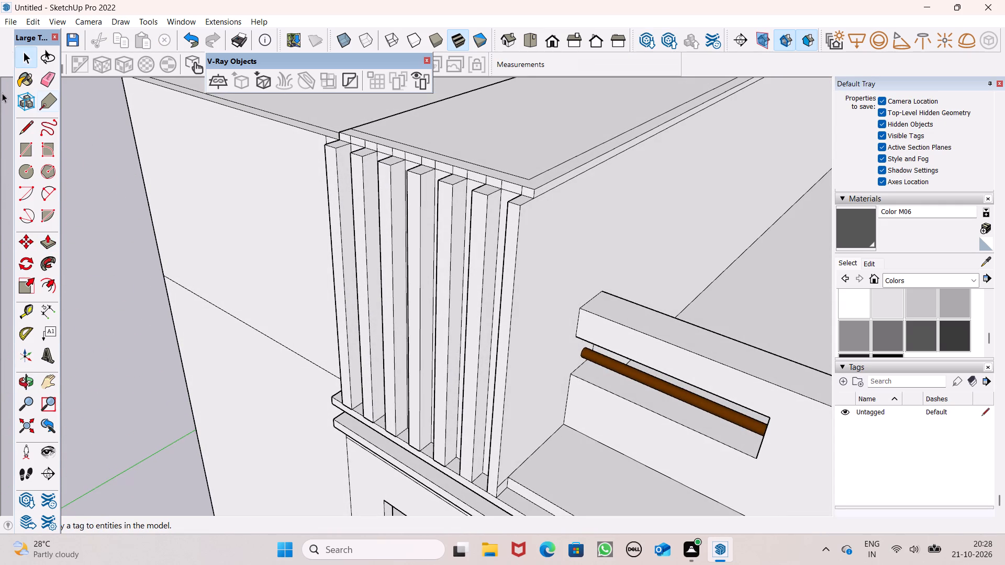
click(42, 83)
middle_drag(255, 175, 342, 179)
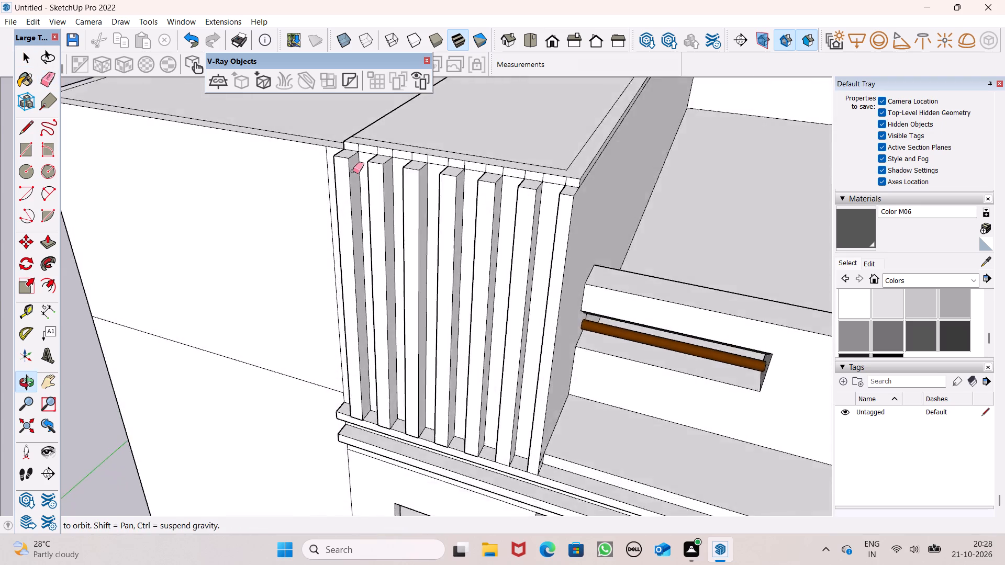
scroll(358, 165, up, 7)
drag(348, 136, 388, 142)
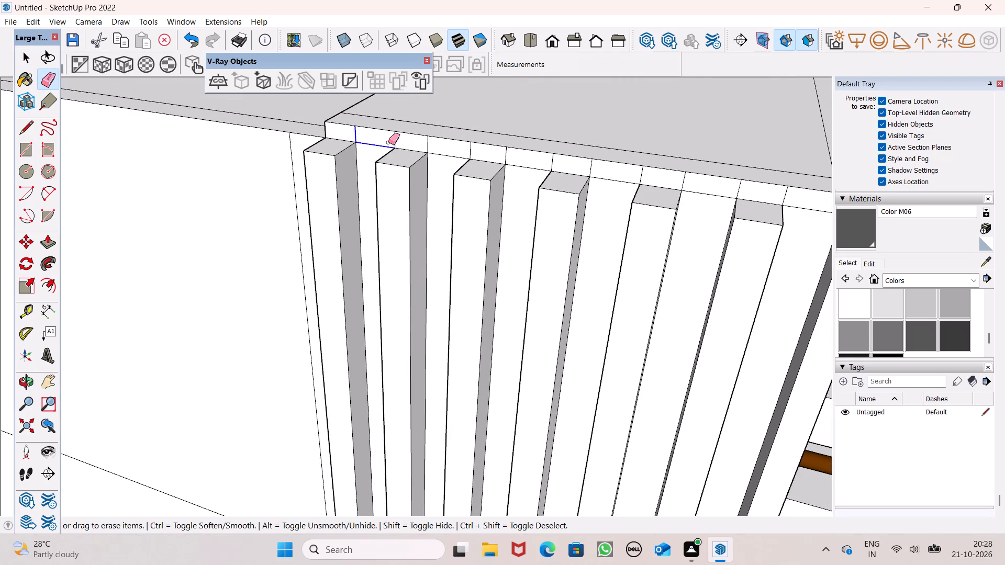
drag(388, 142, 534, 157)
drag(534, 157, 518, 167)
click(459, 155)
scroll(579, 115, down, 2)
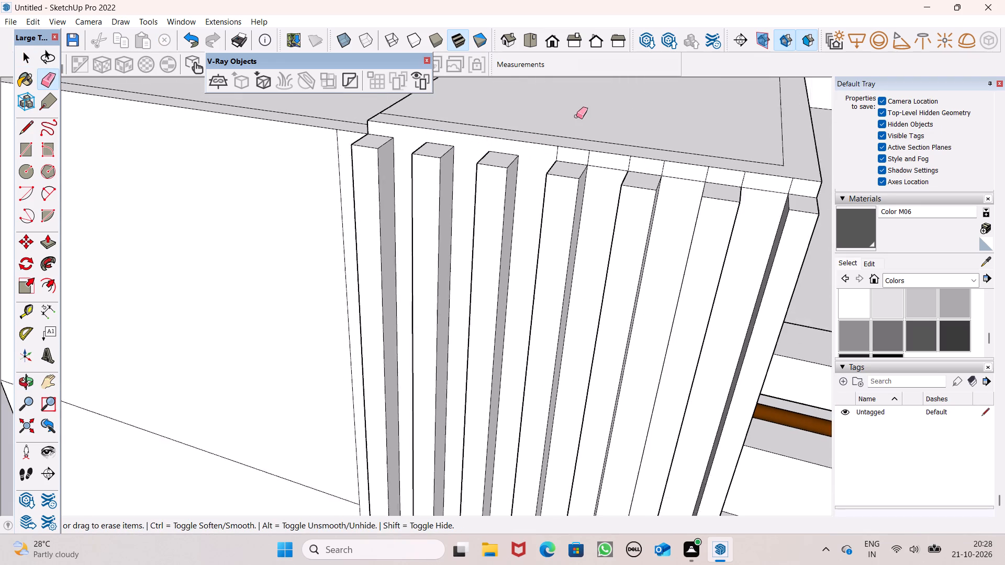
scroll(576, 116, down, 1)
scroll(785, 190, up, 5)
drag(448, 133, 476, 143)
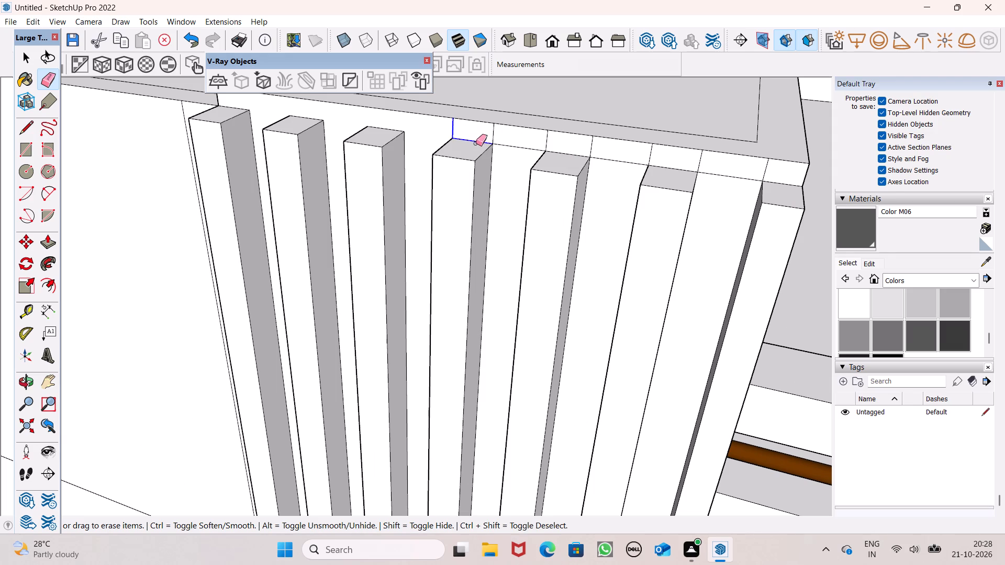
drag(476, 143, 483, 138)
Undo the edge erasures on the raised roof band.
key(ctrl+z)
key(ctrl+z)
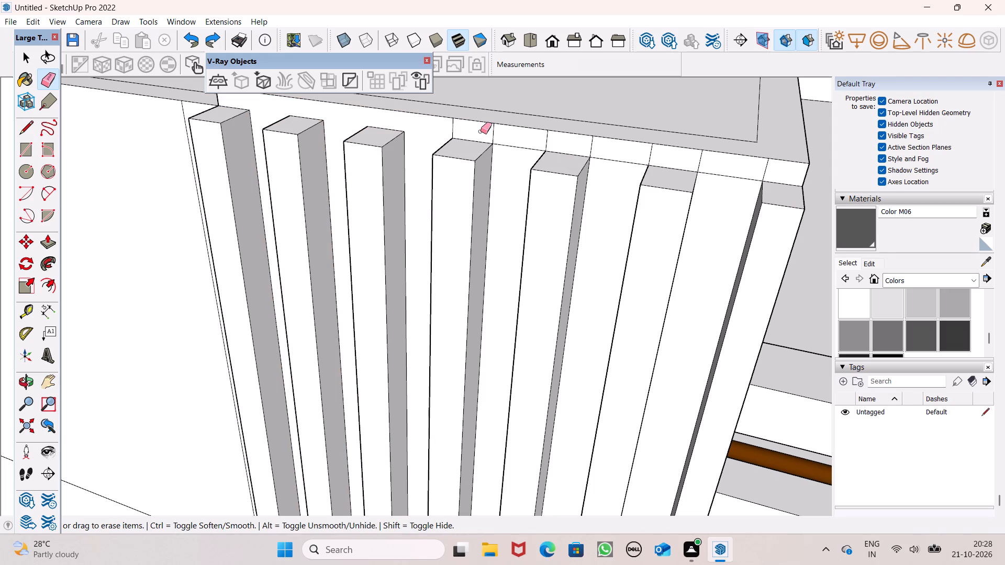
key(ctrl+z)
Erase all the short vertical dividing edges along the raised roof band's front face above the strips.
drag(243, 97, 256, 100)
drag(292, 107, 330, 113)
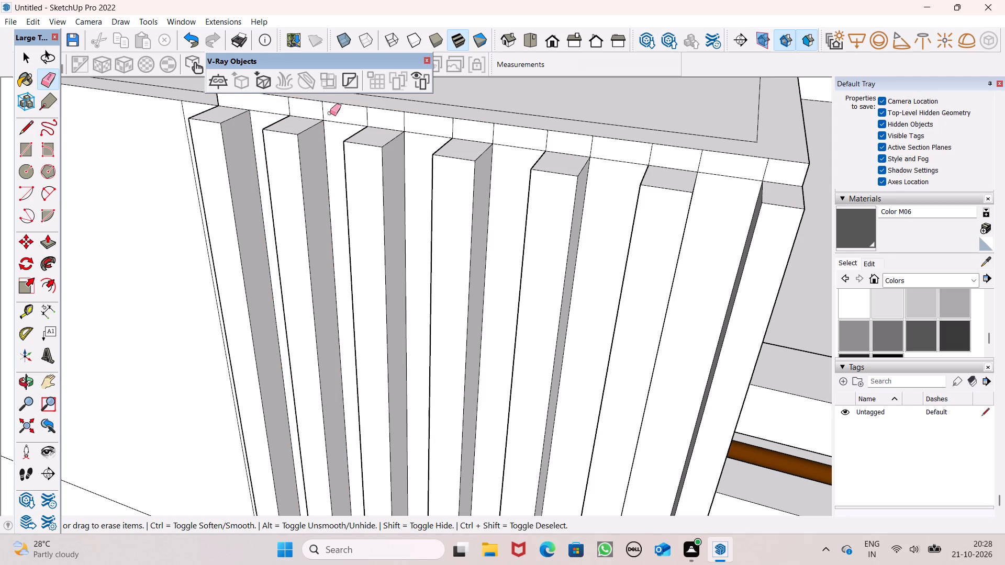
drag(330, 113, 285, 103)
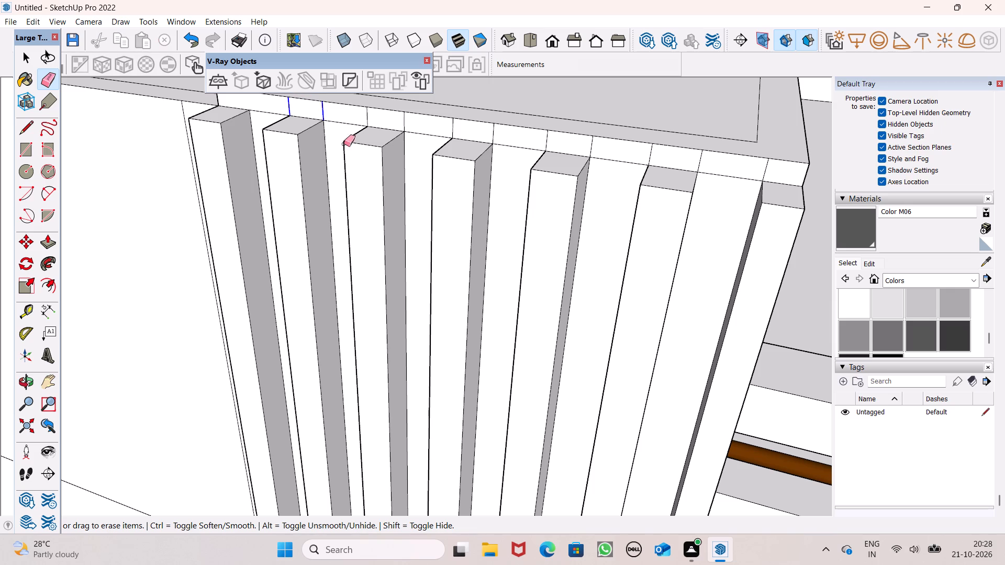
drag(365, 119, 423, 126)
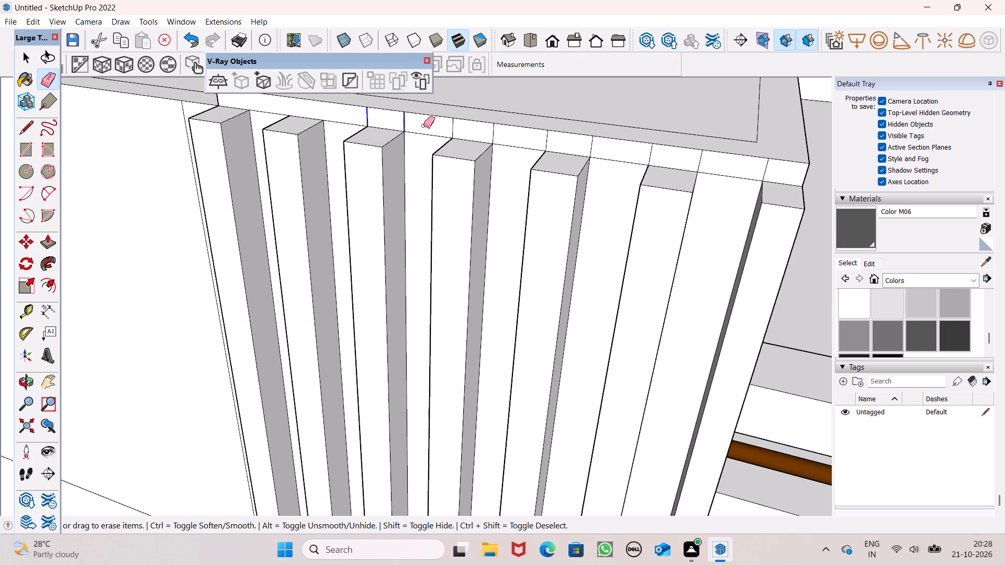
drag(423, 126, 652, 149)
drag(652, 149, 778, 167)
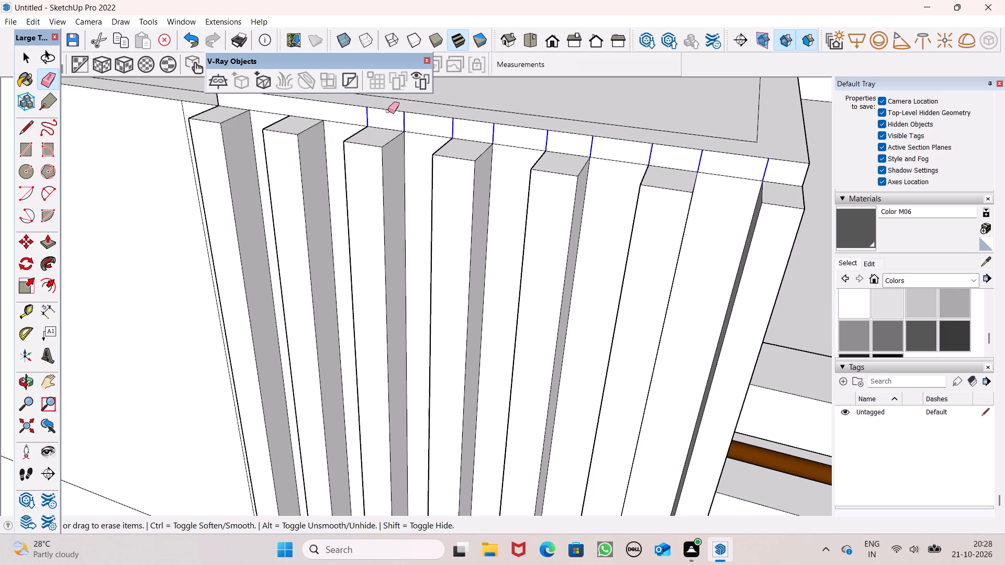
Push/Pull the raised roof band's front face outward over the tops of the projecting vertical strips.
click(59, 247)
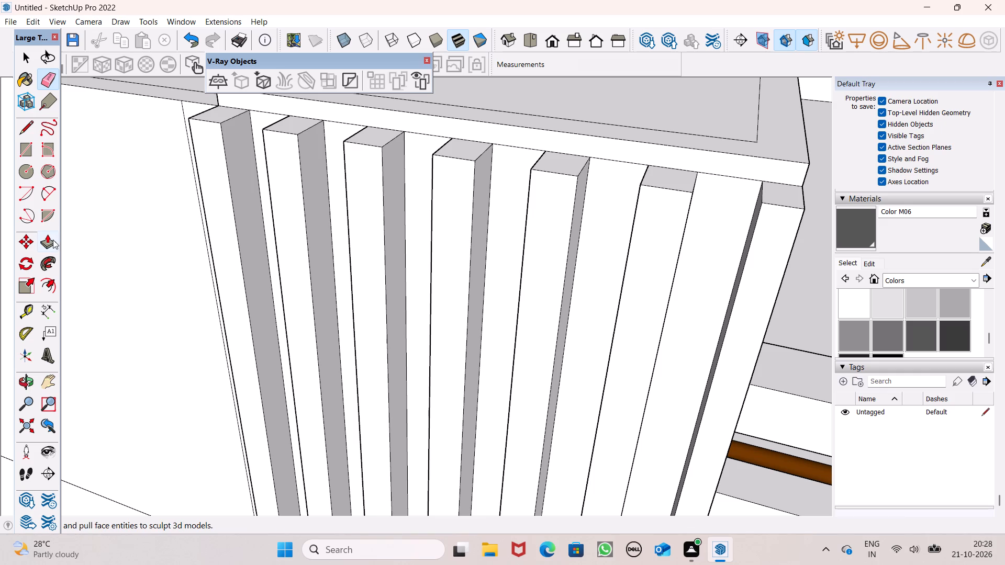
click(52, 240)
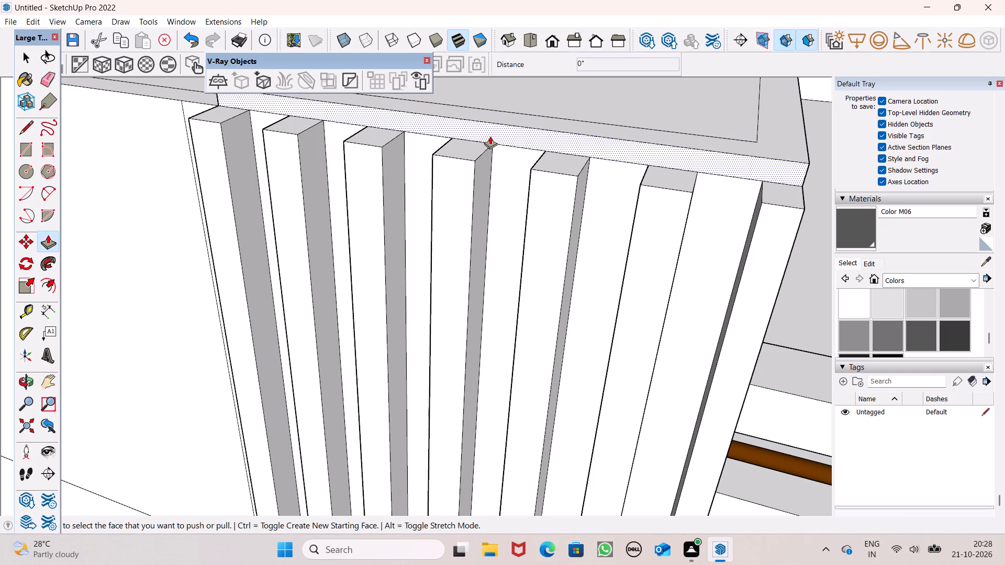
drag(496, 132, 465, 176)
scroll(453, 127, down, 5)
Push/Pull the roof band's front face by 1/4" to sit flush with the fronts of the vertical strips.
middle_drag(537, 183, 409, 184)
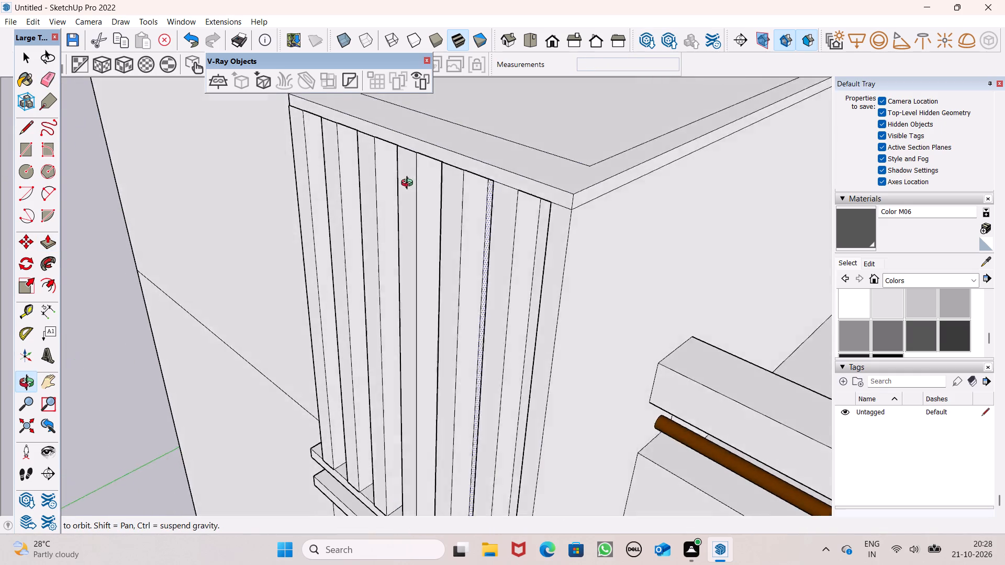
middle_drag(409, 184, 383, 170)
scroll(575, 165, down, 4)
middle_drag(575, 169, 649, 105)
middle_drag(589, 124, 676, 124)
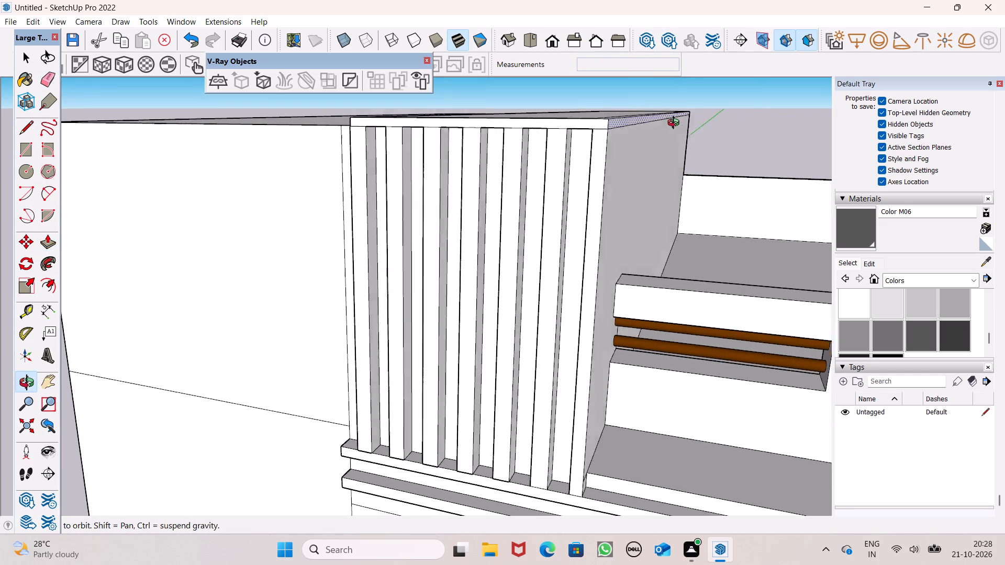
middle_drag(676, 124, 681, 123)
click(49, 73)
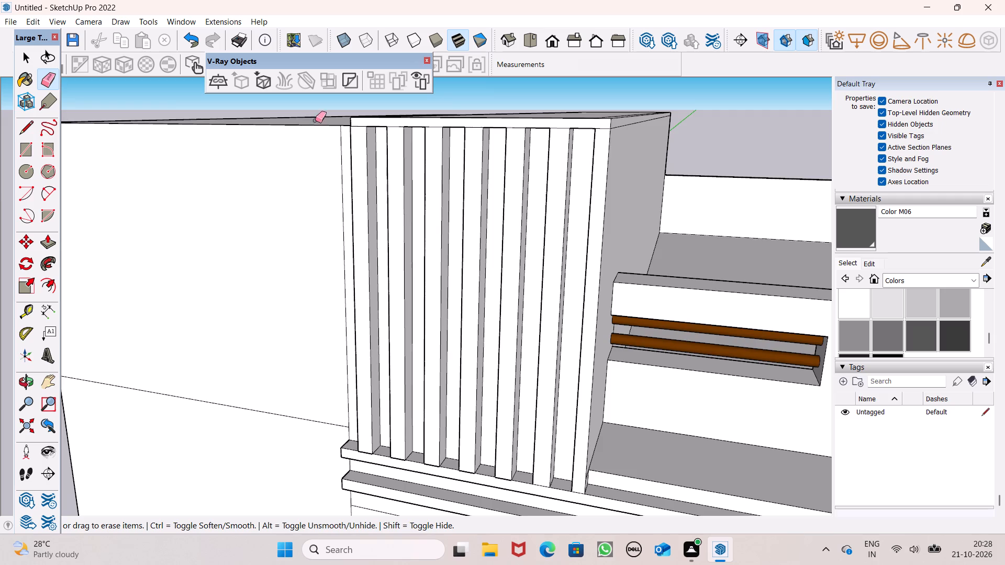
scroll(374, 139, up, 6)
middle_drag(375, 145, 444, 231)
scroll(312, 158, up, 6)
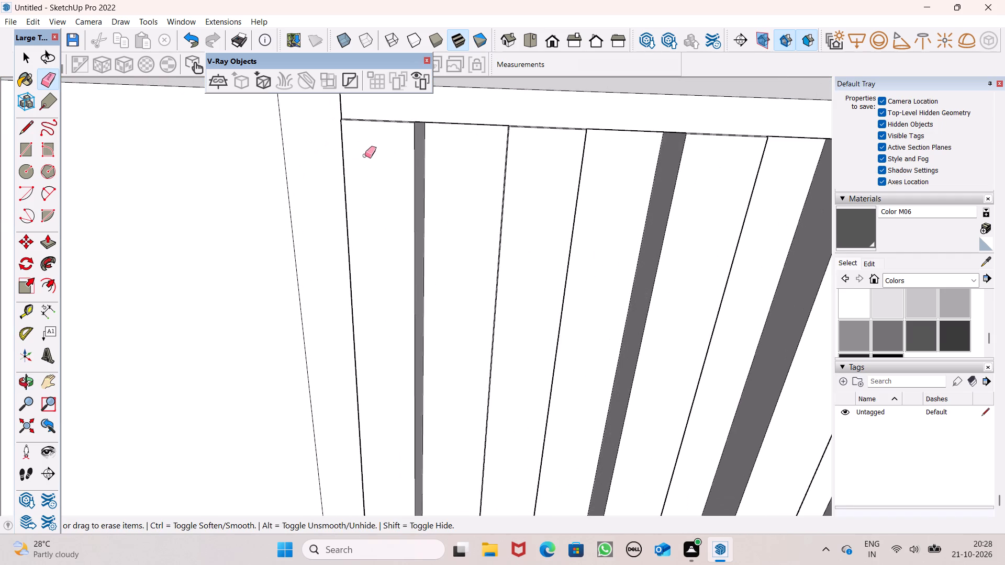
middle_drag(365, 164, 422, 241)
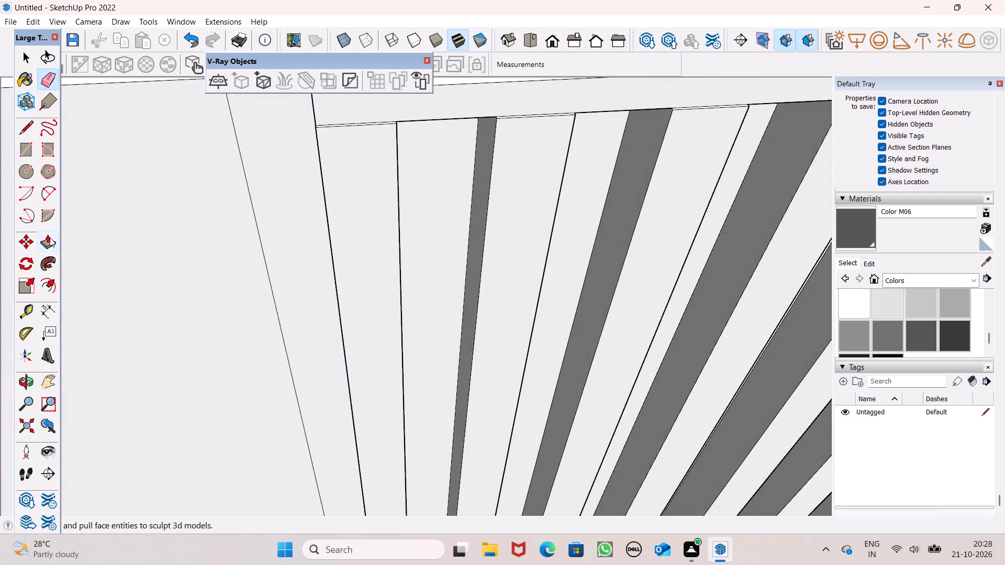
drag(50, 238, 60, 236)
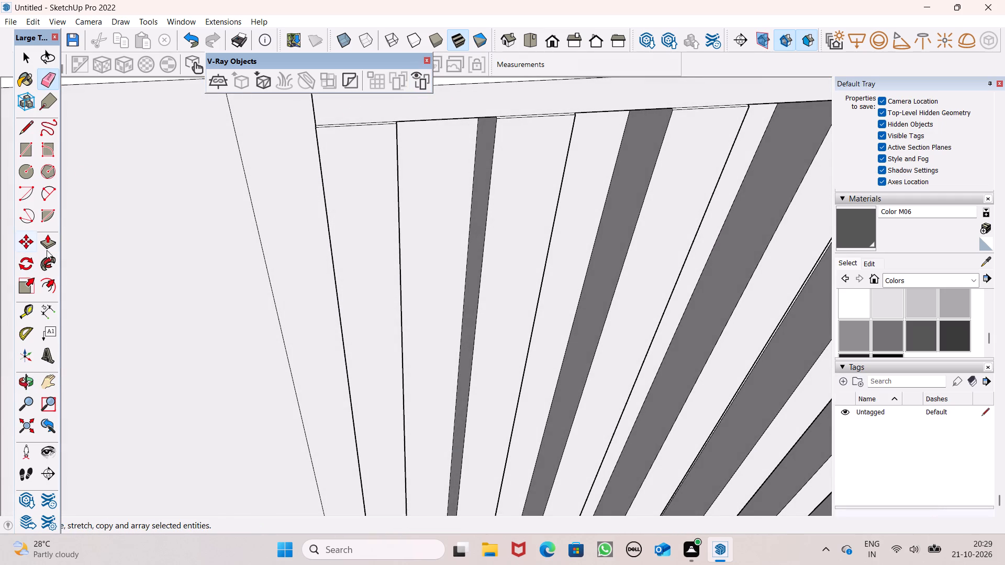
drag(50, 247, 69, 242)
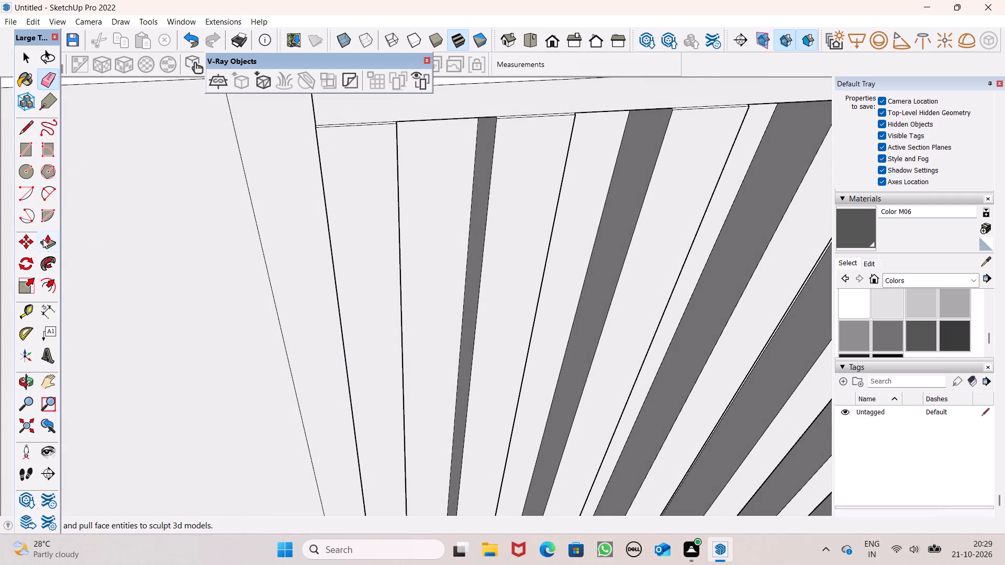
click(44, 242)
drag(331, 110, 336, 155)
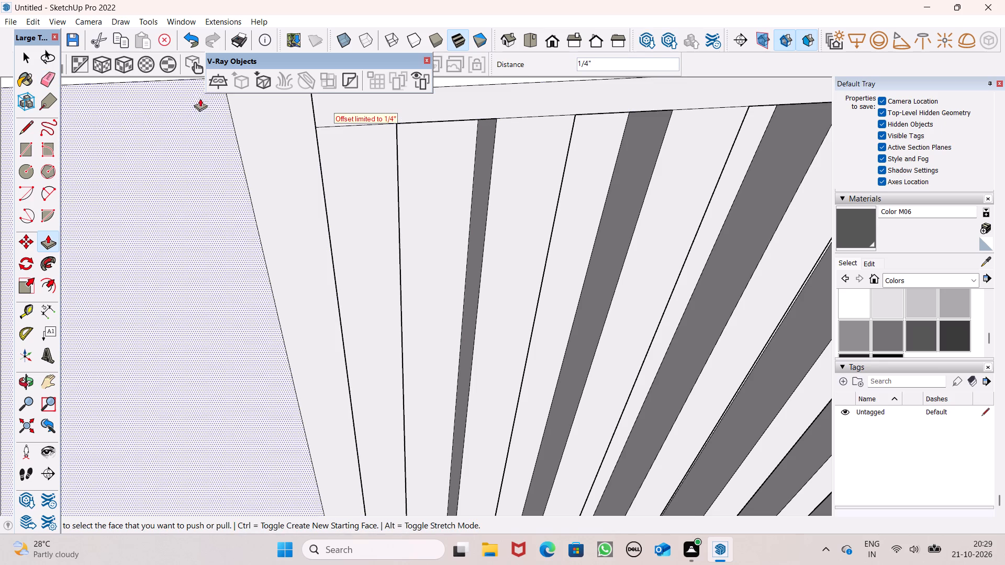
Erase the edges separating the roof band from the first two vertical strips at the blank-wall end.
click(51, 68)
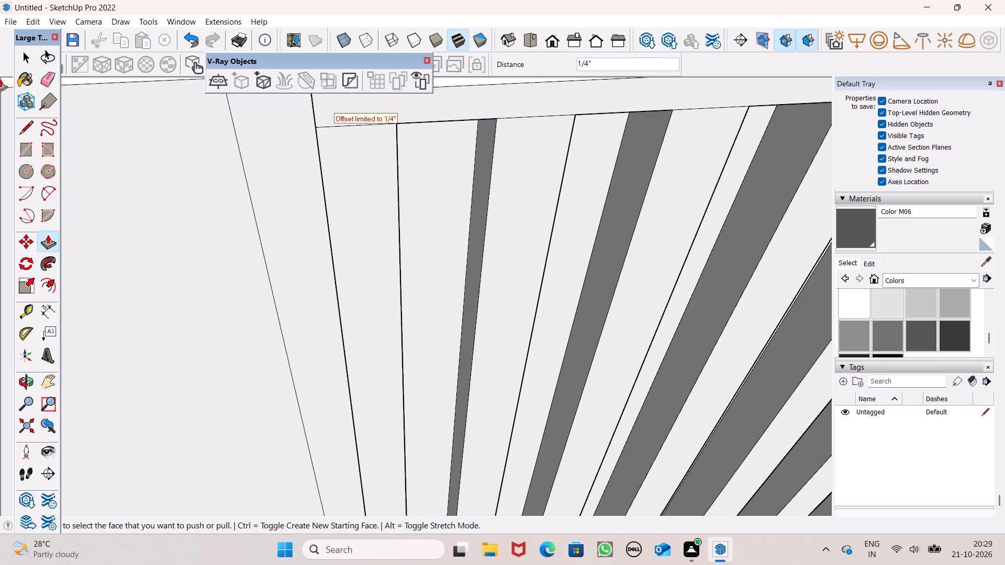
click(49, 79)
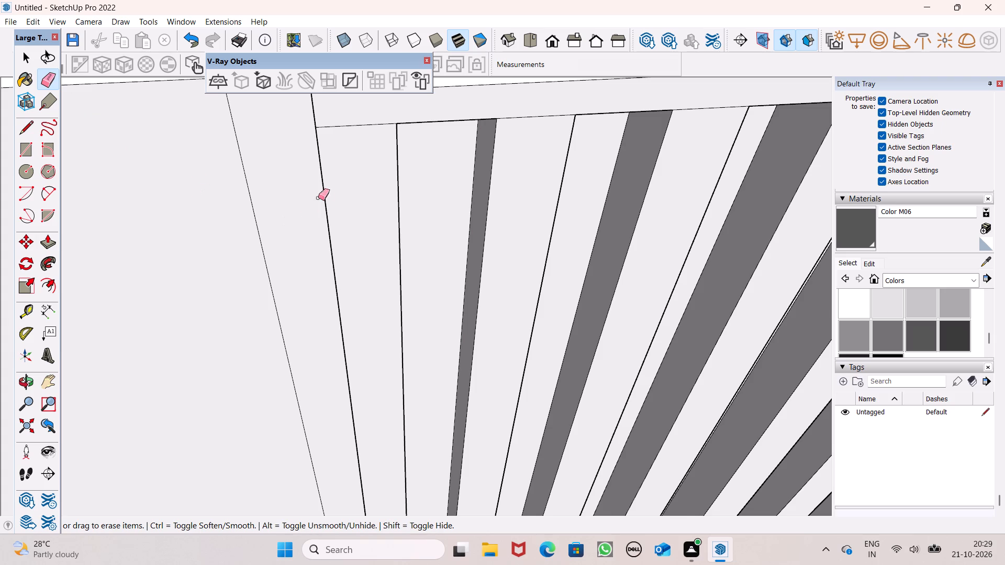
scroll(326, 190, up, 1)
drag(358, 116, 358, 128)
scroll(337, 165, down, 5)
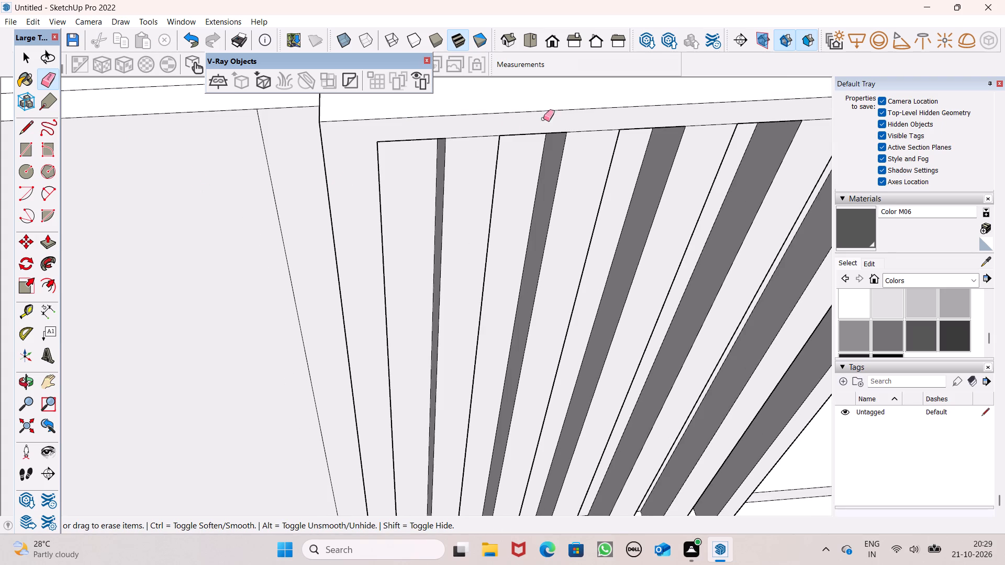
drag(485, 132, 480, 146)
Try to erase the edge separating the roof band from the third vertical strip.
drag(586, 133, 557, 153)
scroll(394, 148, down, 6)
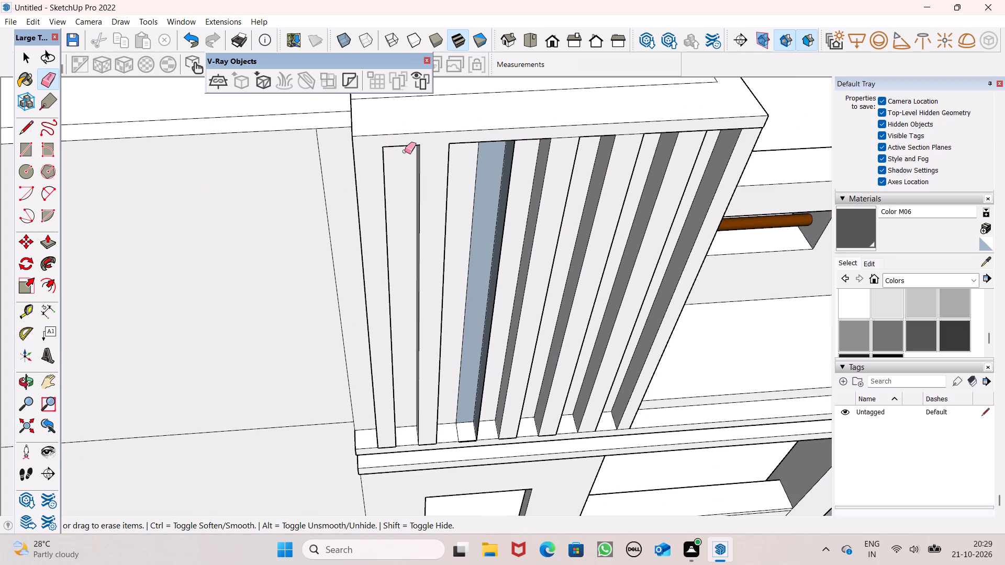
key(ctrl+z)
Erase the edges separating the roof band from the third, fourth and fifth vertical strips.
middle_drag(536, 180, 473, 103)
scroll(455, 162, down, 4)
scroll(451, 105, up, 7)
drag(465, 104, 468, 119)
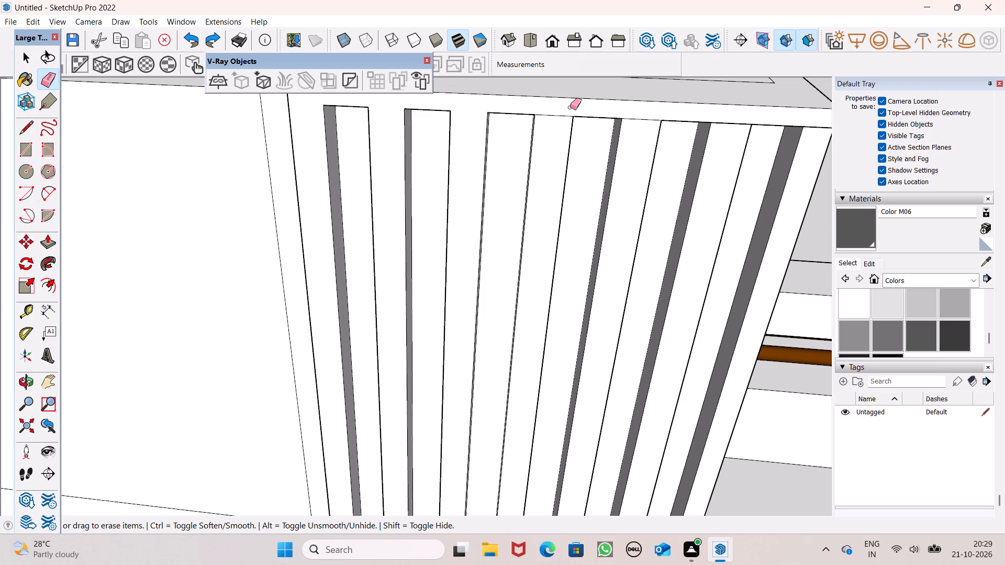
drag(564, 112, 560, 128)
drag(639, 120, 645, 131)
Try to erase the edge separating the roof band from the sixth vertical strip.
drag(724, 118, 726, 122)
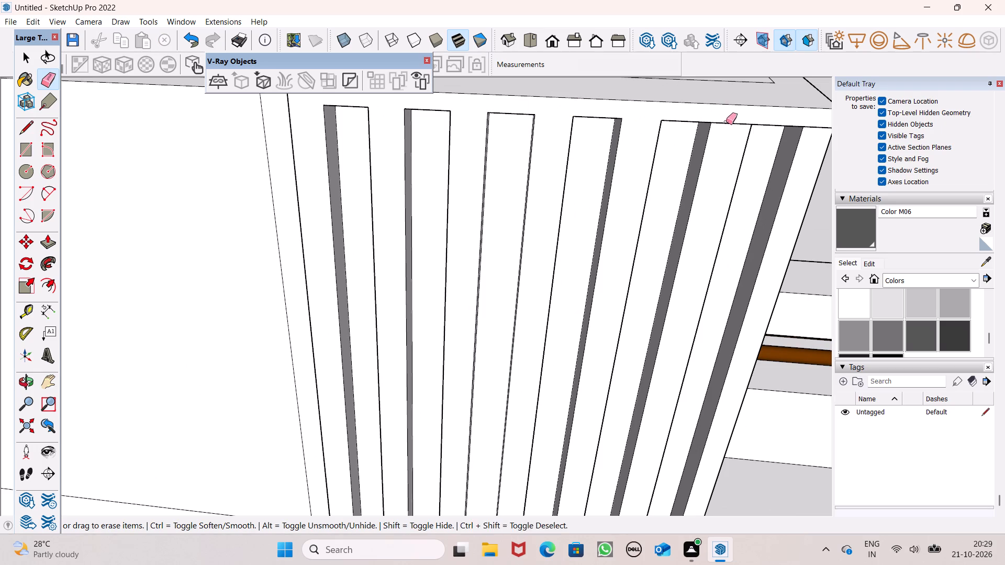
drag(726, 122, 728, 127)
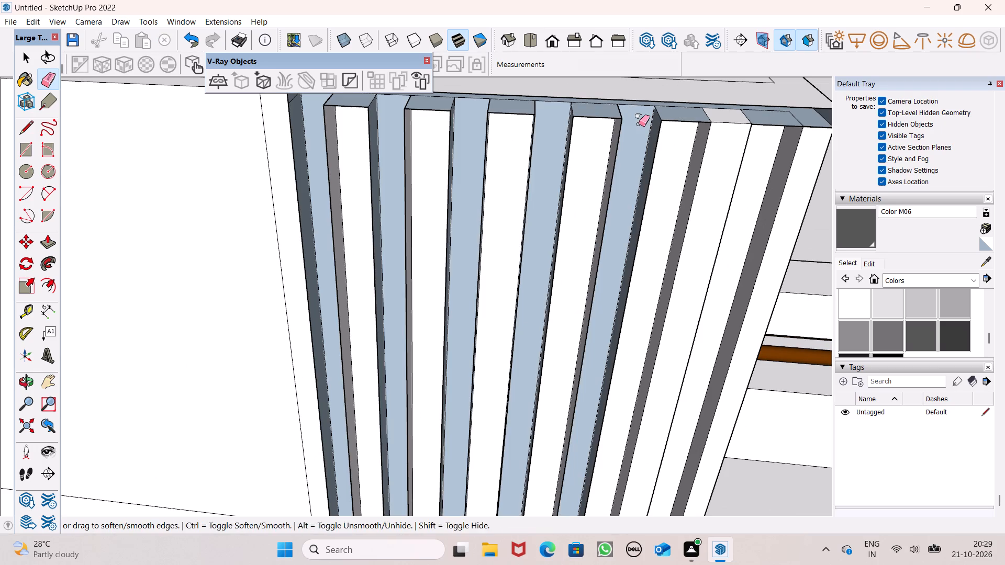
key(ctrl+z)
Examine from the side and below how the roof band meets the last two vertical strips at the tower's corner.
middle_drag(735, 145, 493, 129)
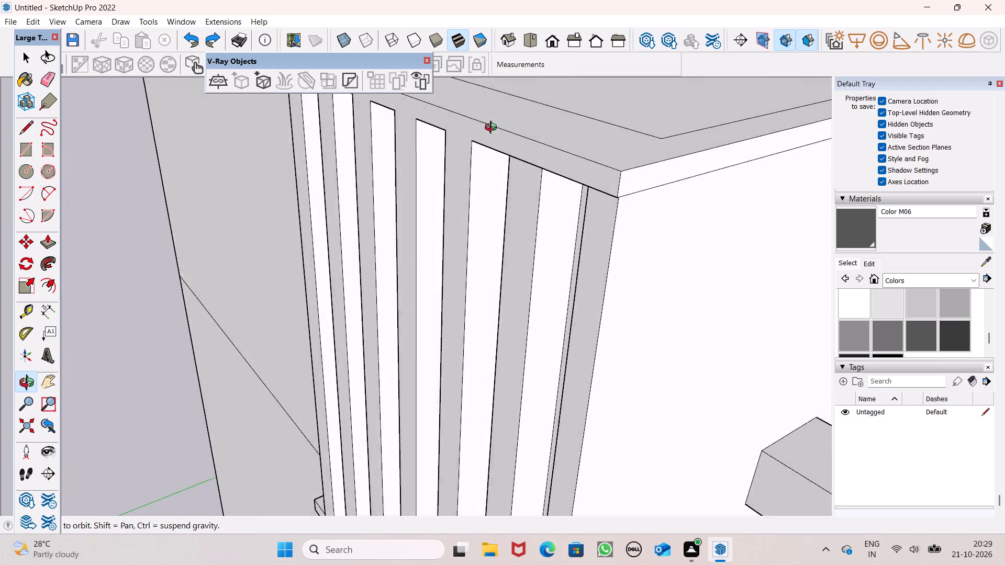
middle_drag(493, 129, 488, 134)
scroll(571, 182, up, 15)
middle_drag(589, 228, 601, 205)
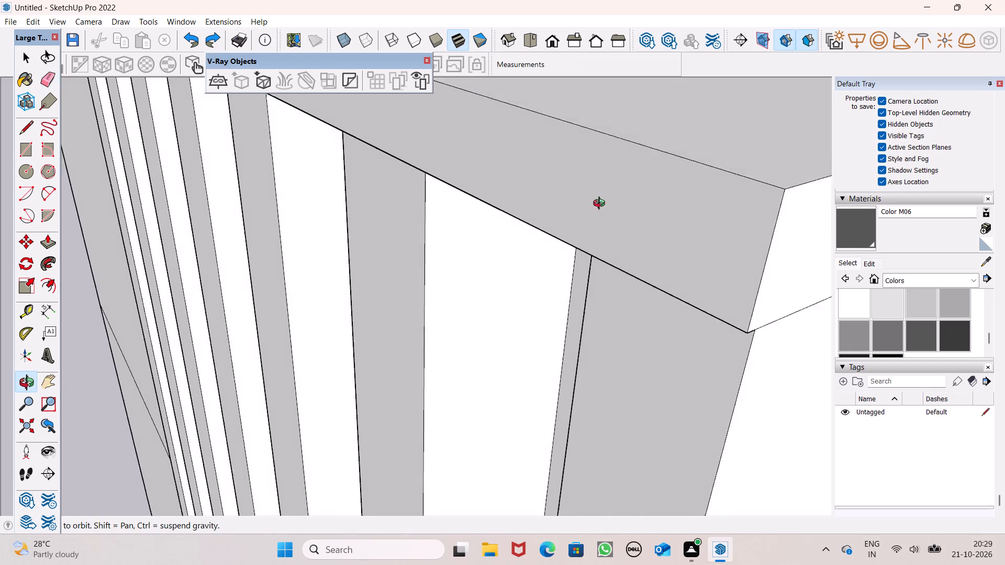
middle_drag(601, 205, 719, 15)
scroll(719, 15, up, 1)
scroll(679, 156, down, 6)
scroll(508, 139, down, 1)
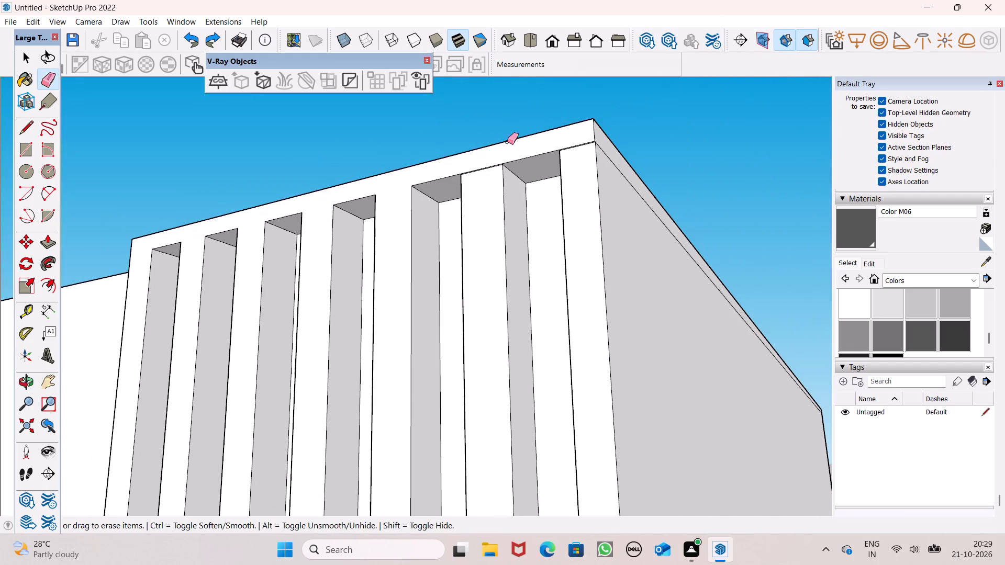
scroll(507, 142, down, 3)
scroll(541, 130, up, 4)
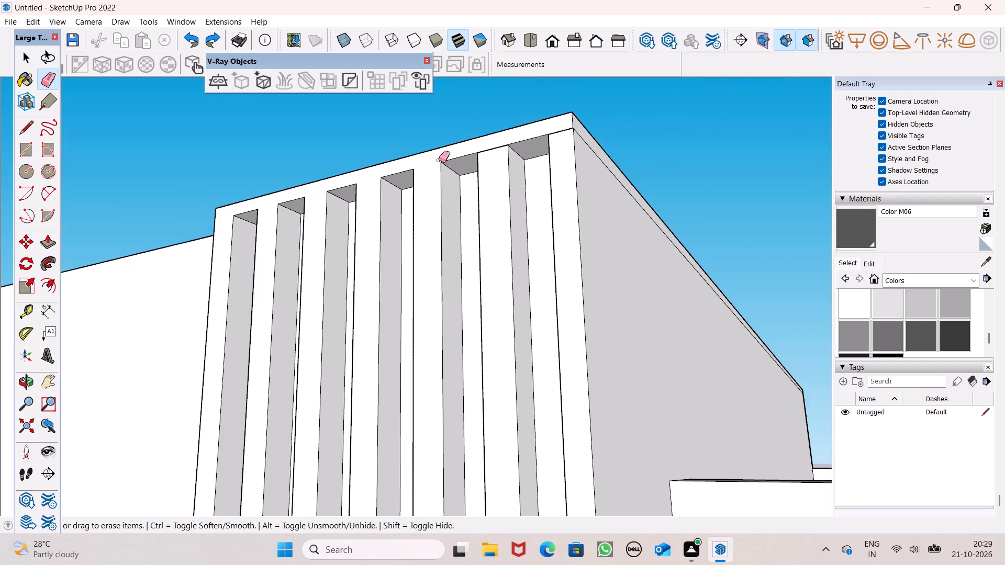
scroll(439, 160, up, 7)
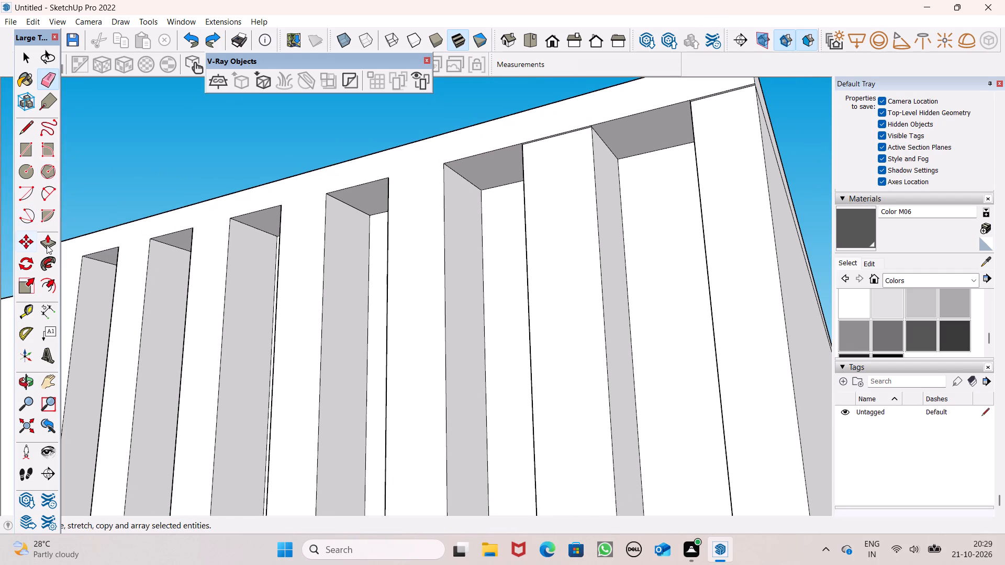
Push/Pull the front faces of the last two vertical strips flush with the roof band's face.
drag(47, 245, 57, 247)
middle_drag(566, 200, 598, 252)
scroll(586, 198, up, 6)
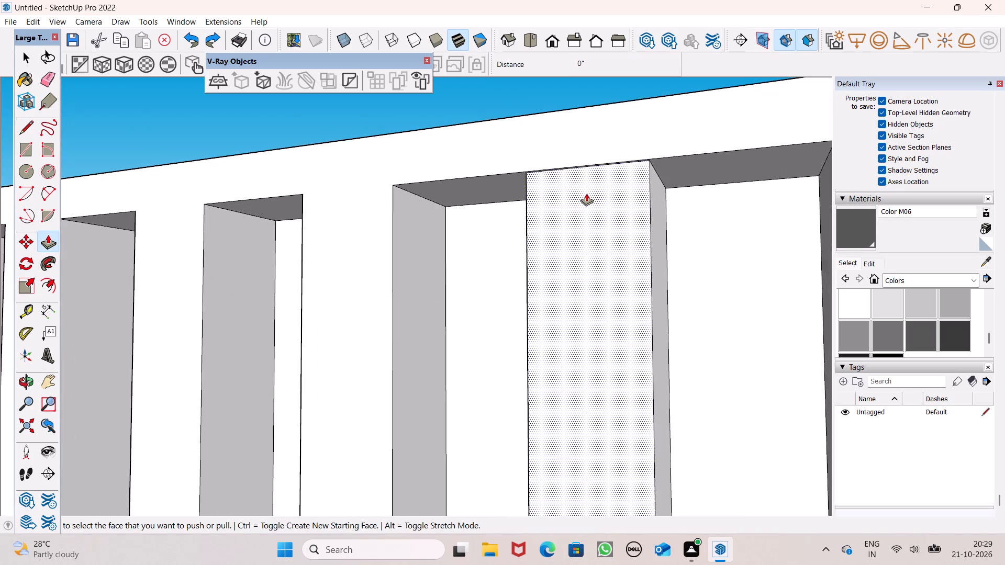
drag(587, 188, 540, 160)
scroll(442, 145, down, 4)
drag(721, 194, 700, 173)
drag(751, 190, 703, 153)
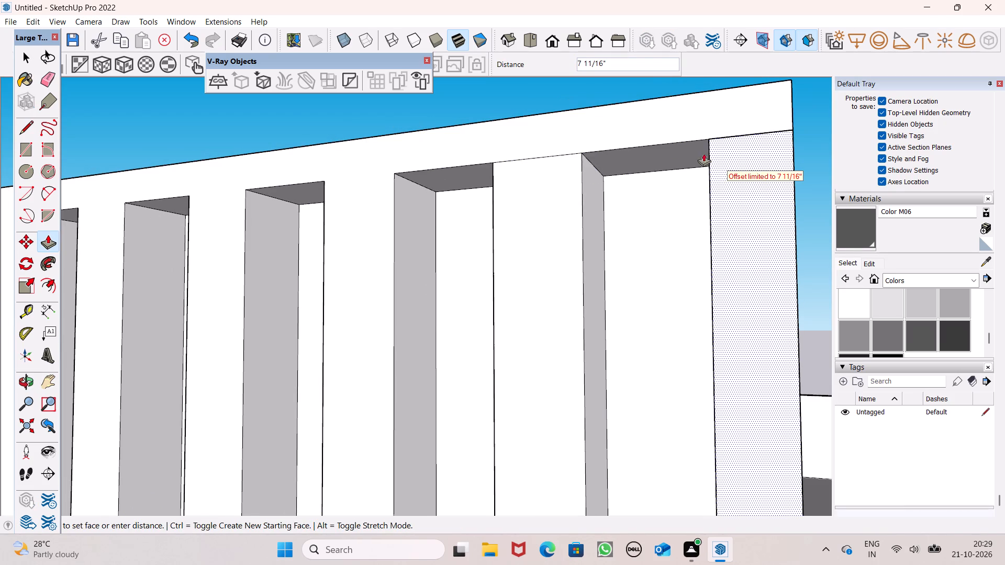
drag(703, 153, 676, 137)
Erase the edges separating the roof band from the sixth and seventh vertical strips.
click(54, 74)
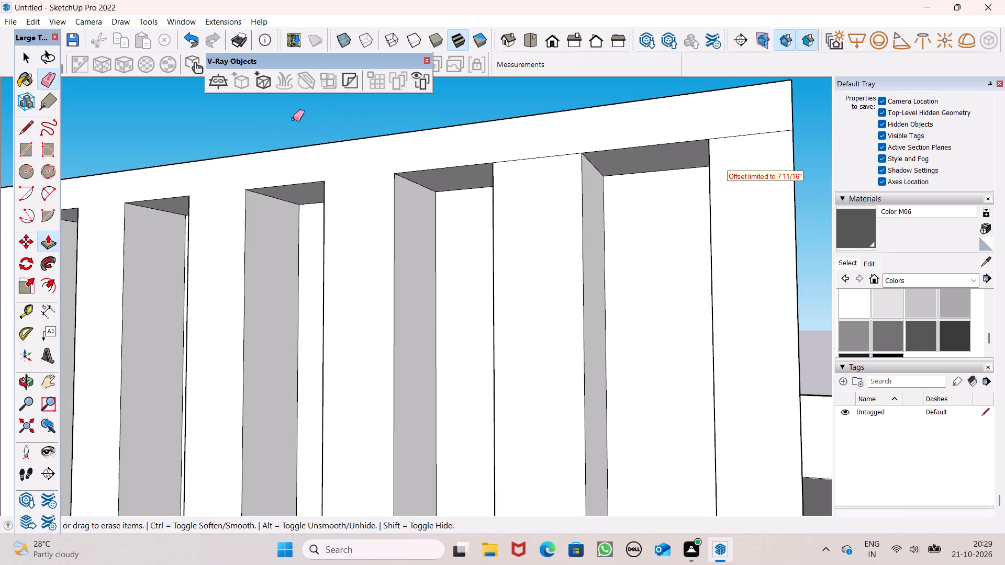
drag(530, 166, 550, 162)
drag(727, 134, 736, 149)
scroll(712, 118, down, 13)
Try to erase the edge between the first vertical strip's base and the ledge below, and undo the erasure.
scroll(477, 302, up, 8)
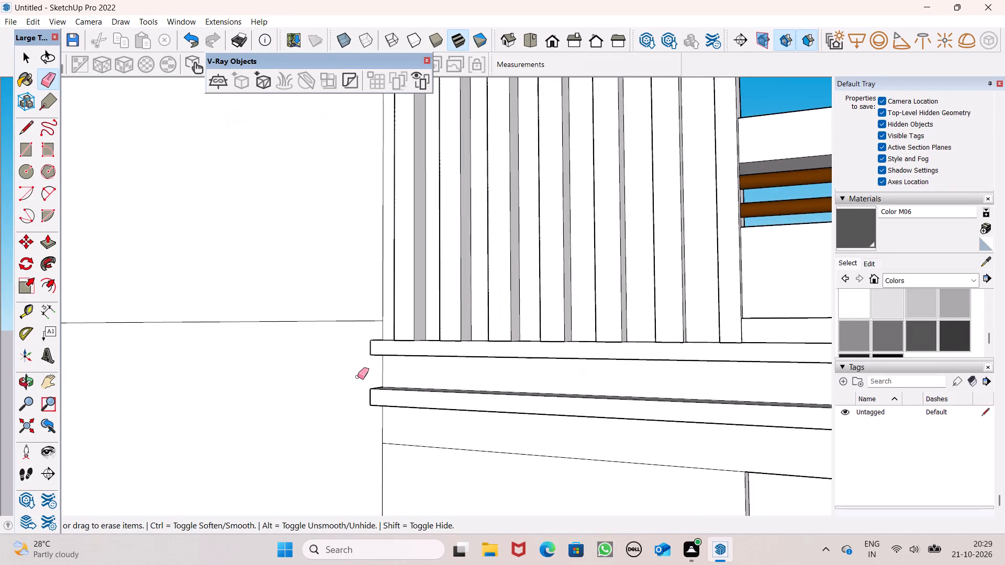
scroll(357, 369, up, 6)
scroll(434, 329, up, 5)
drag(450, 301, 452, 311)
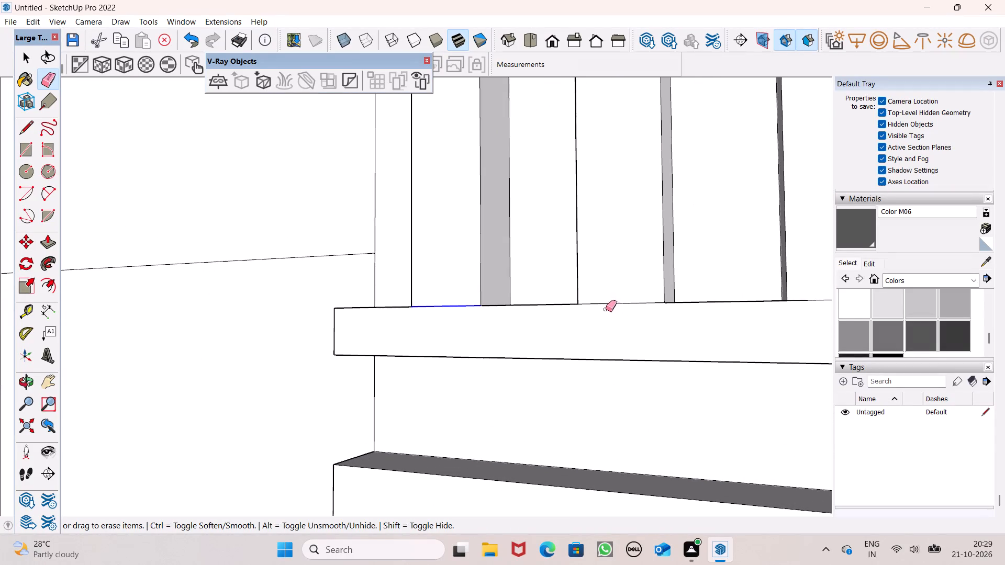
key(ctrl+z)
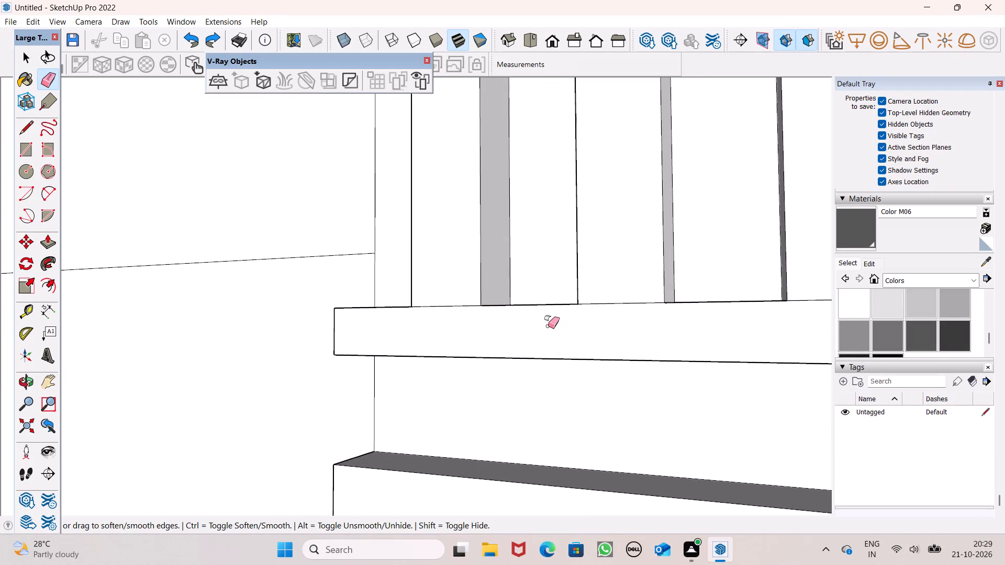
Push/Pull the front face of the ledge beneath the vertical strips flush with the strips' front faces.
scroll(544, 324, down, 3)
middle_drag(545, 359, 595, 473)
scroll(471, 347, up, 6)
scroll(526, 345, up, 1)
middle_drag(526, 348, 627, 398)
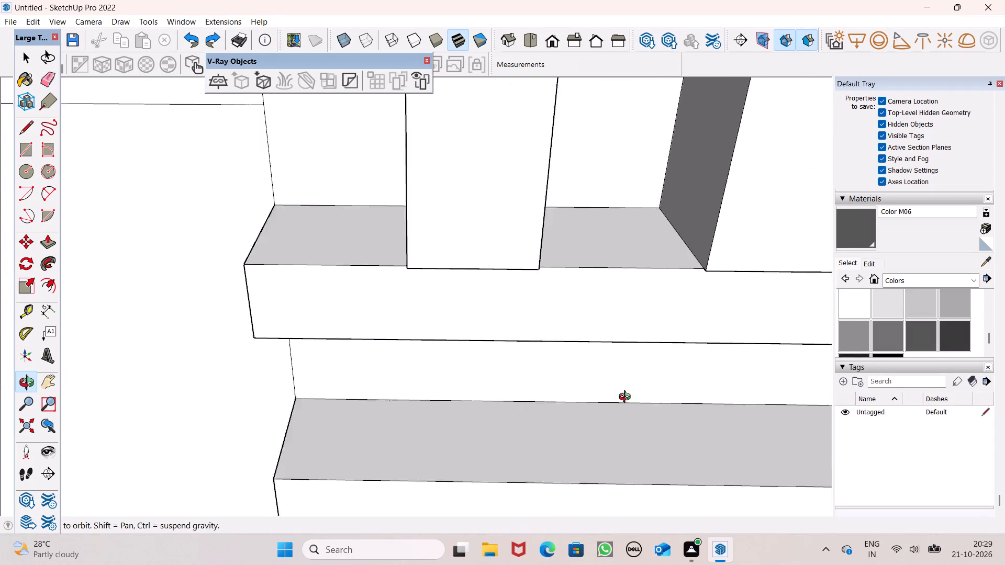
middle_drag(627, 398, 768, 354)
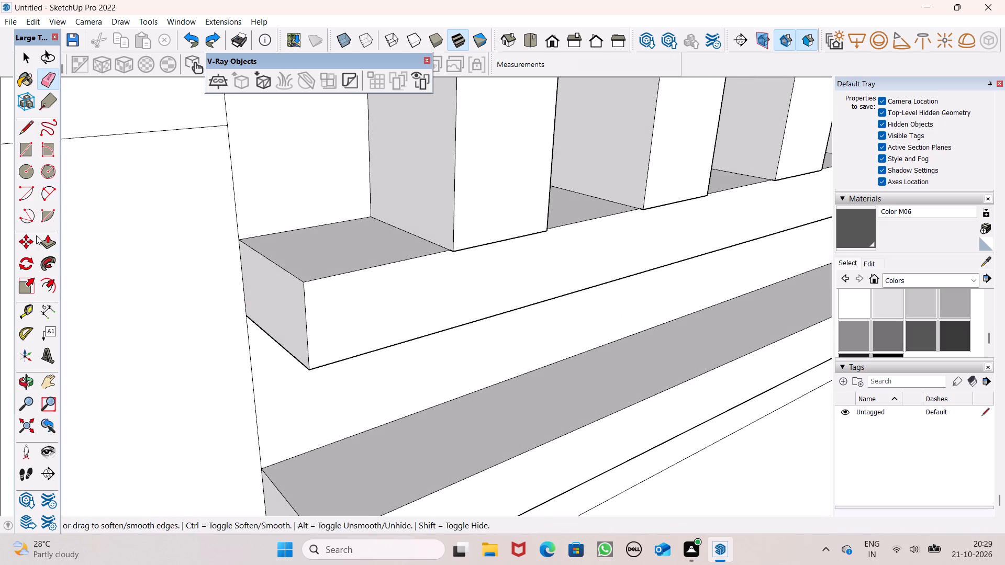
click(48, 240)
drag(430, 270, 462, 252)
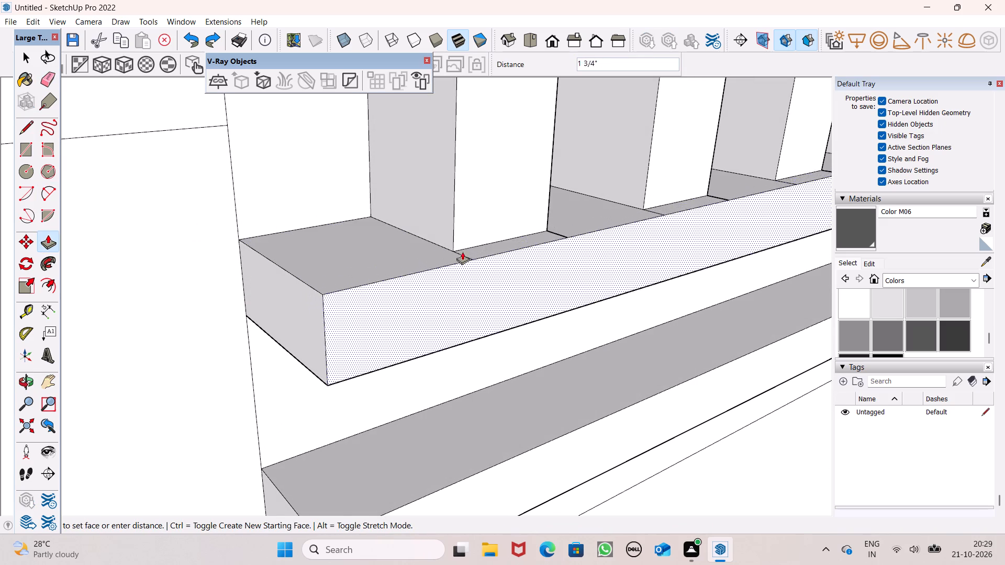
drag(462, 252, 462, 243)
scroll(405, 249, down, 5)
middle_drag(500, 237, 415, 239)
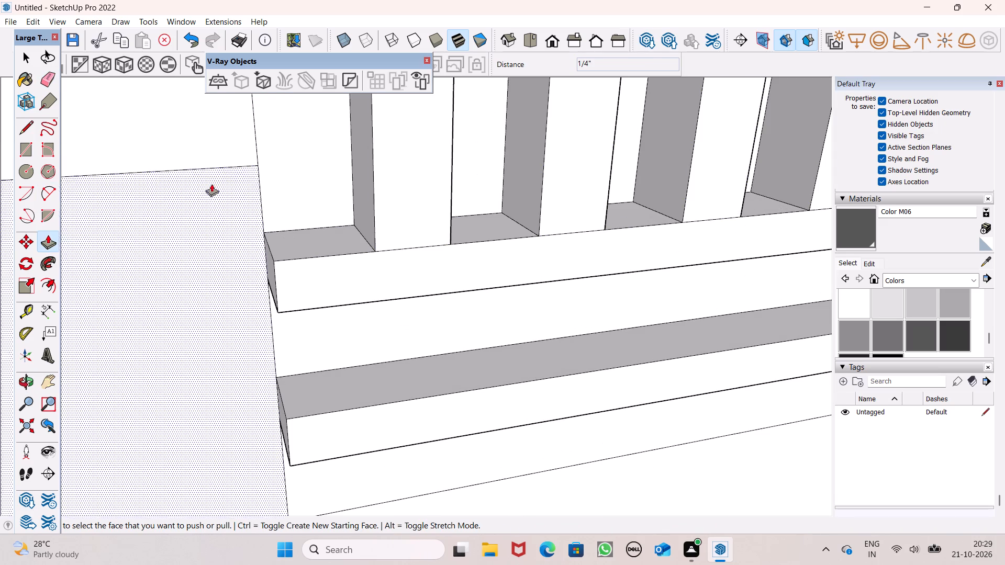
Erase the edges separating the bases of all seven vertical strips from the ledge below.
drag(48, 81, 58, 85)
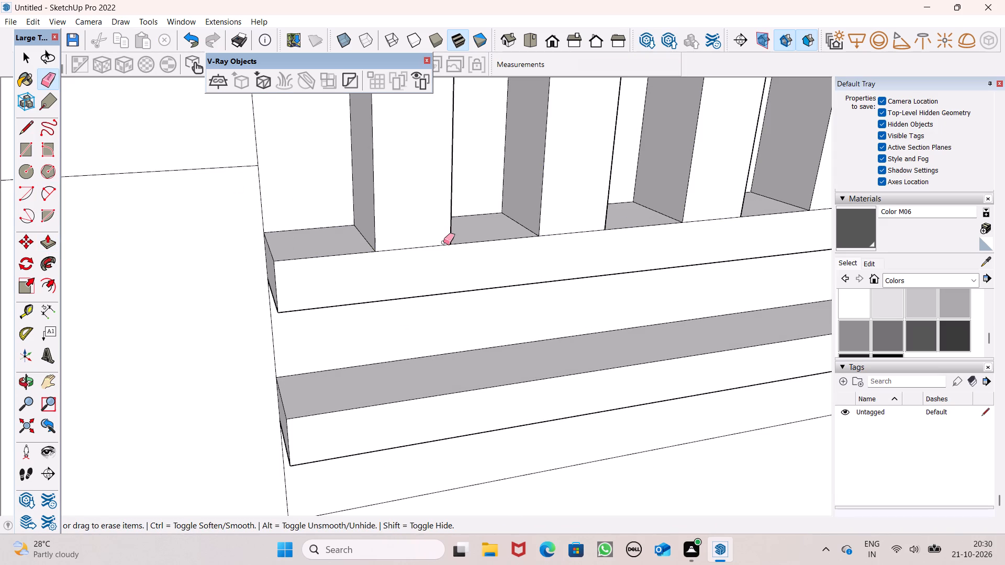
drag(419, 242, 424, 258)
drag(563, 230, 566, 244)
scroll(237, 197, down, 6)
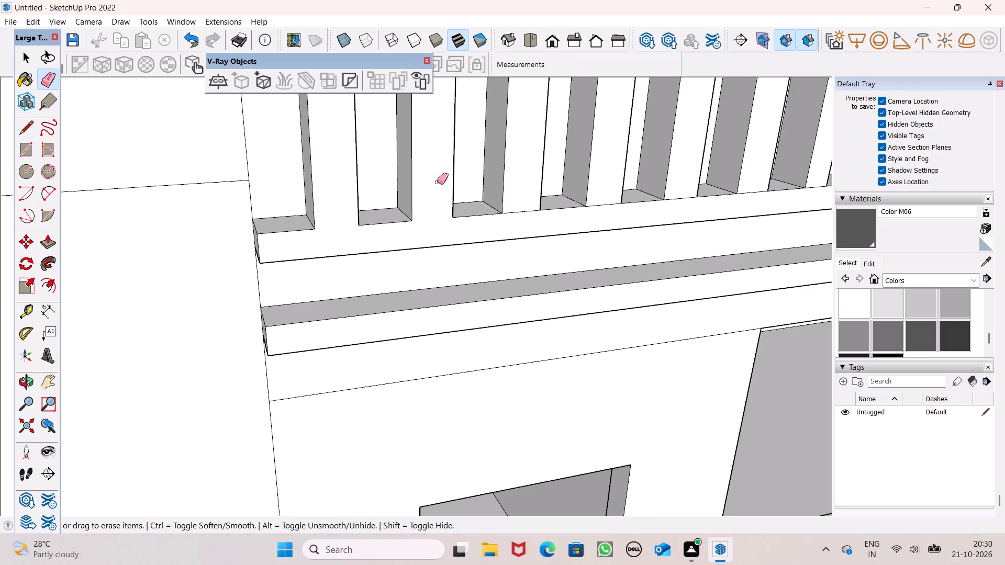
scroll(557, 203, up, 4)
drag(501, 203, 500, 222)
drag(615, 198, 643, 217)
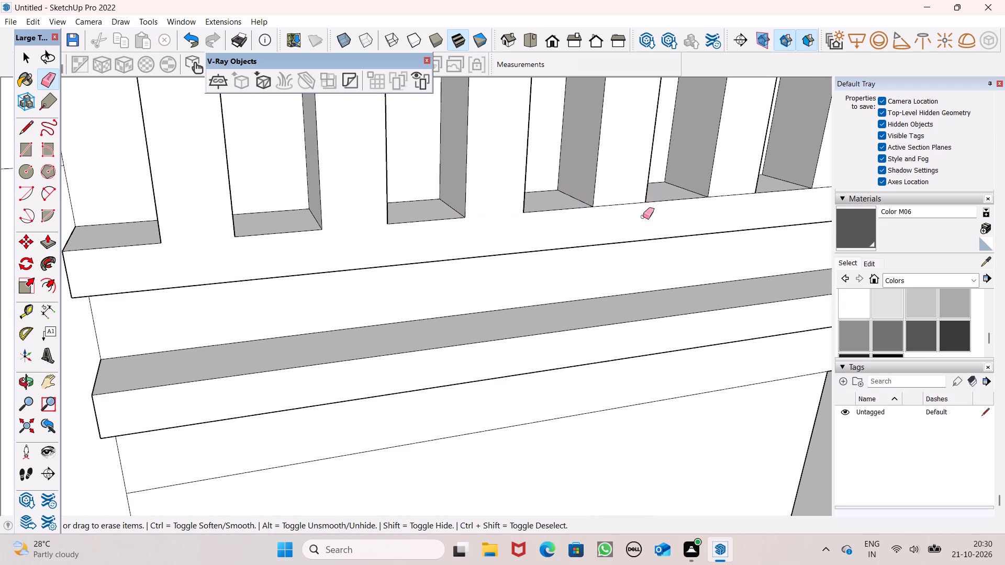
drag(643, 217, 657, 211)
drag(731, 183, 736, 201)
scroll(457, 181, down, 6)
scroll(656, 164, up, 4)
drag(688, 193, 689, 199)
click(774, 191)
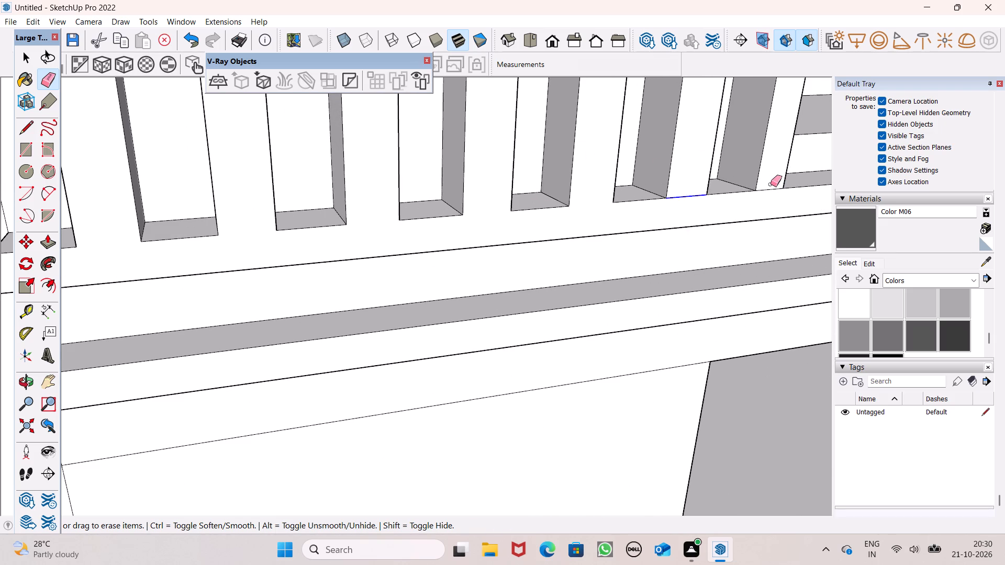
drag(772, 185, 769, 193)
scroll(701, 155, down, 5)
key(space)
Draw a vertical line about 10' 8 11/16" long on the tower's side wall beside the corner strip, from roof edge to ledge.
scroll(712, 156, down, 5)
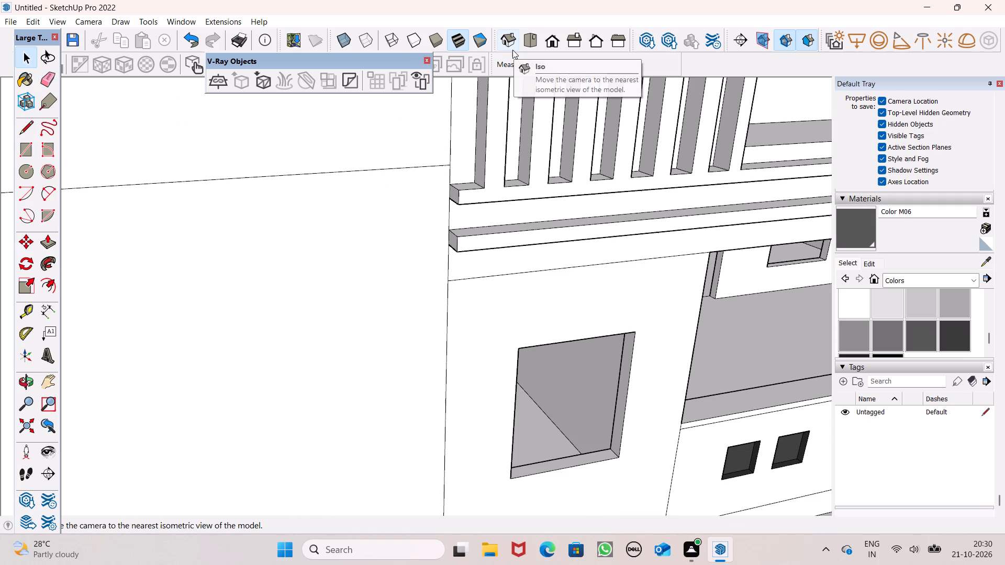
scroll(435, 99, down, 4)
scroll(394, 82, down, 11)
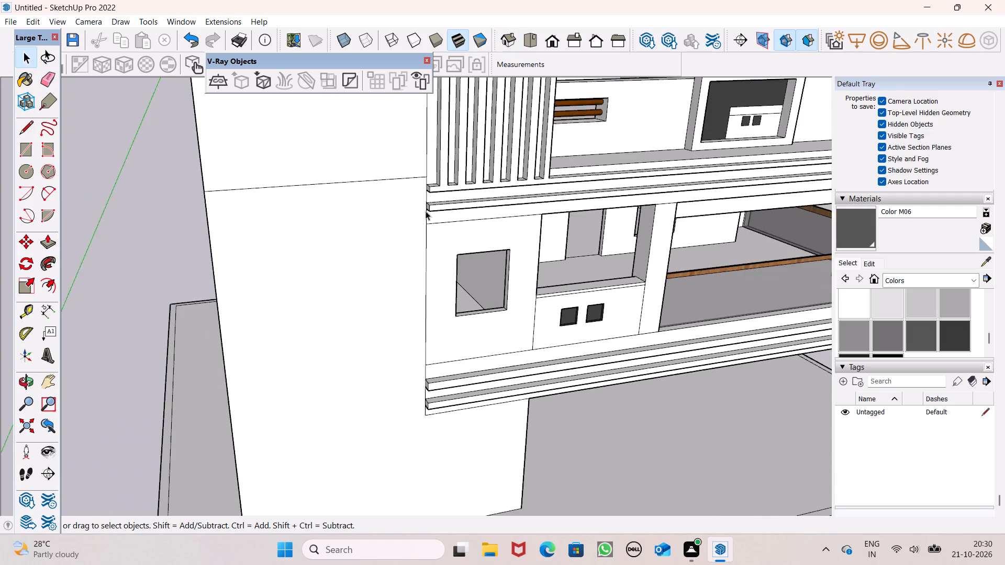
scroll(426, 211, down, 4)
middle_drag(484, 248, 360, 307)
middle_click(358, 307)
scroll(451, 289, down, 5)
middle_drag(451, 285, 324, 248)
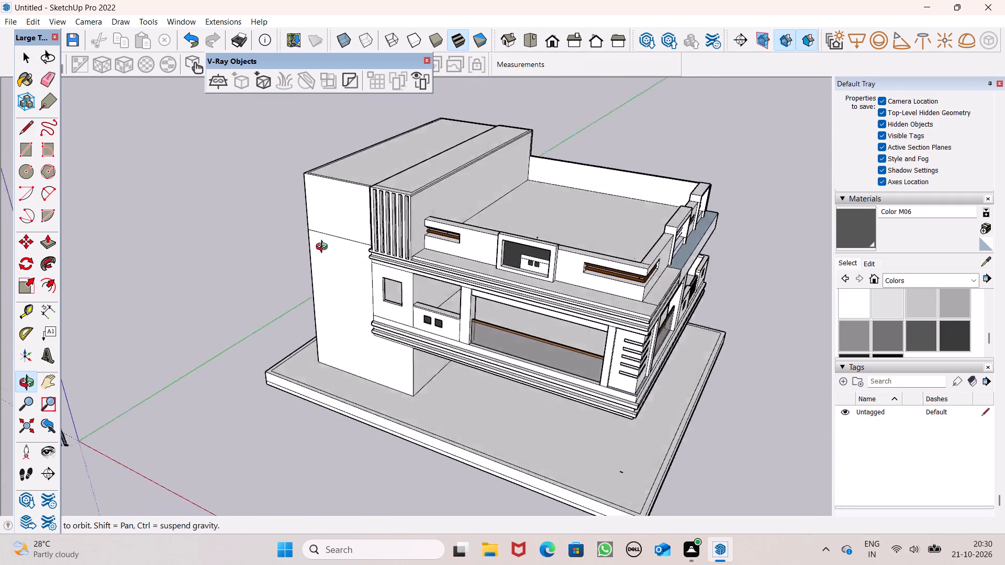
middle_drag(324, 248, 270, 228)
scroll(411, 180, up, 9)
scroll(405, 183, down, 1)
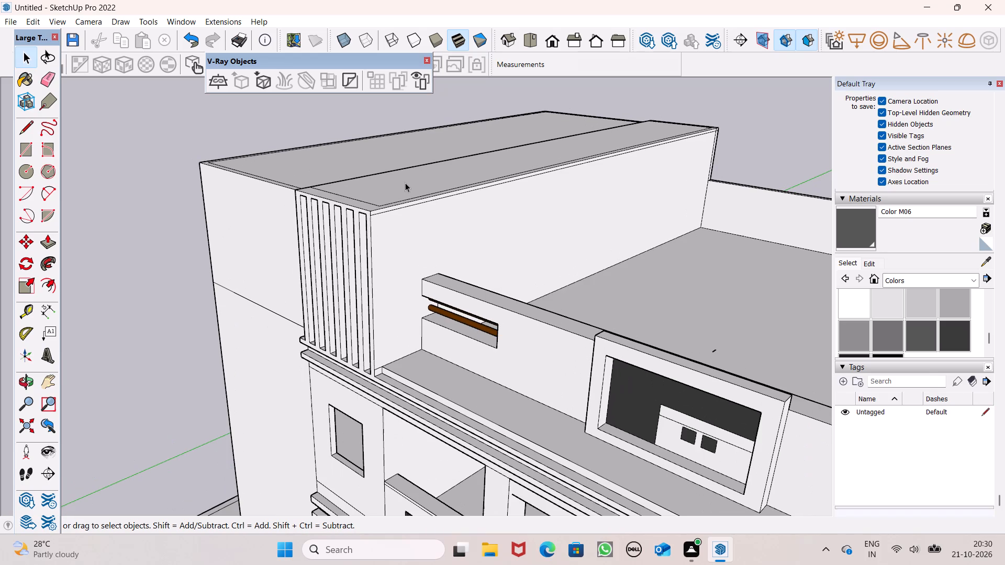
click(29, 128)
scroll(413, 254, up, 5)
click(364, 196)
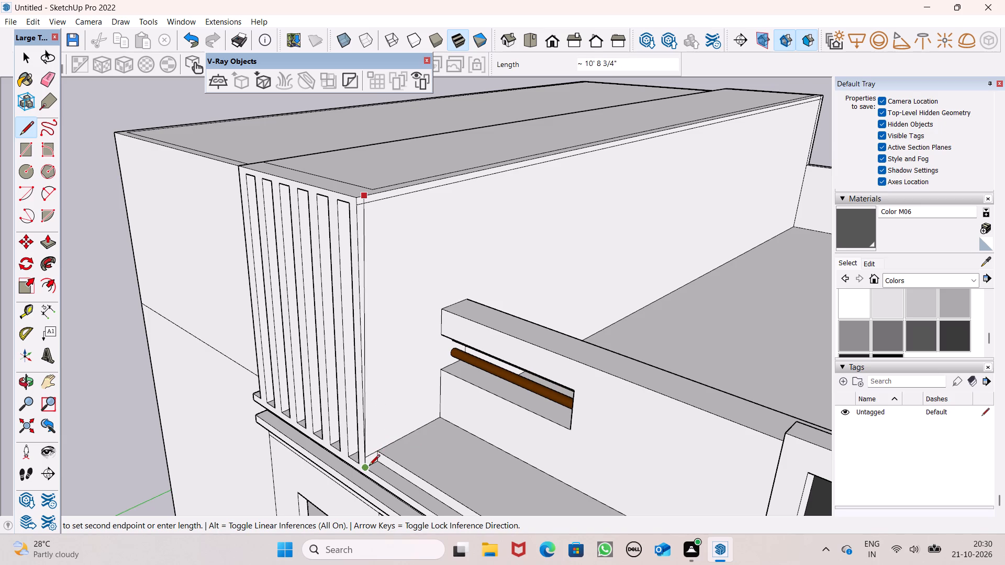
scroll(368, 466, up, 6)
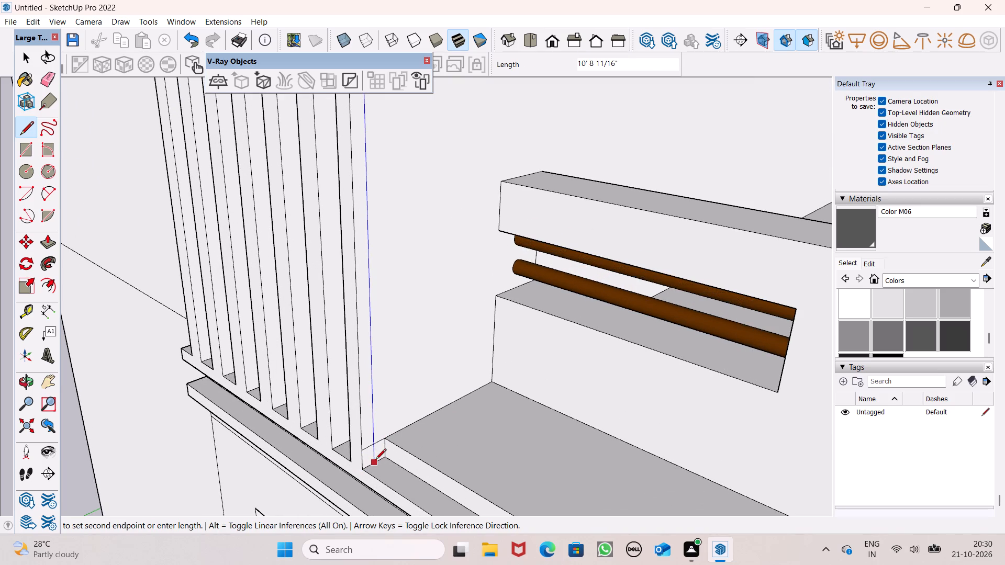
click(375, 460)
Erase the short edges on both sides of the new vertical line at its lower end.
click(41, 80)
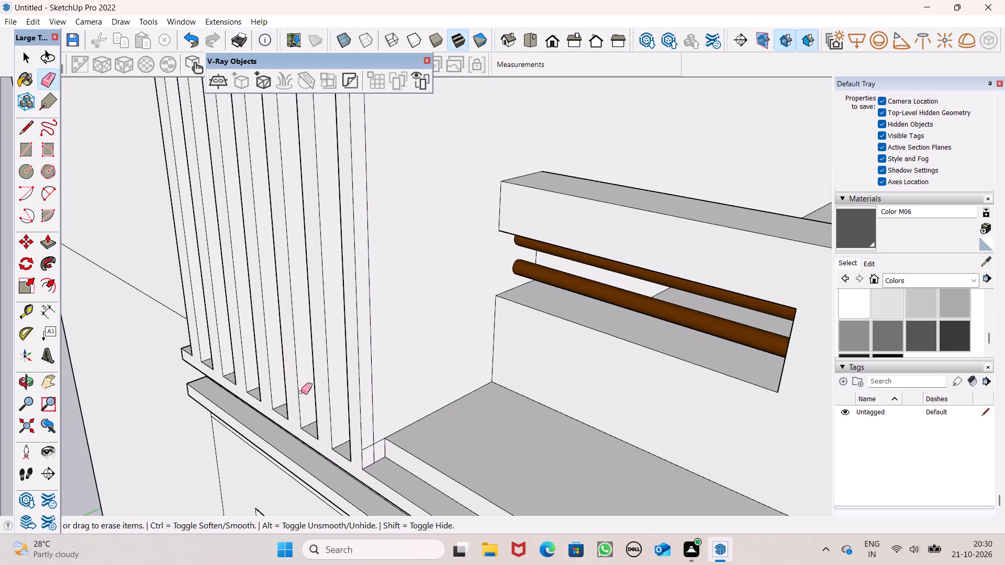
scroll(365, 445, up, 3)
click(371, 446)
click(382, 439)
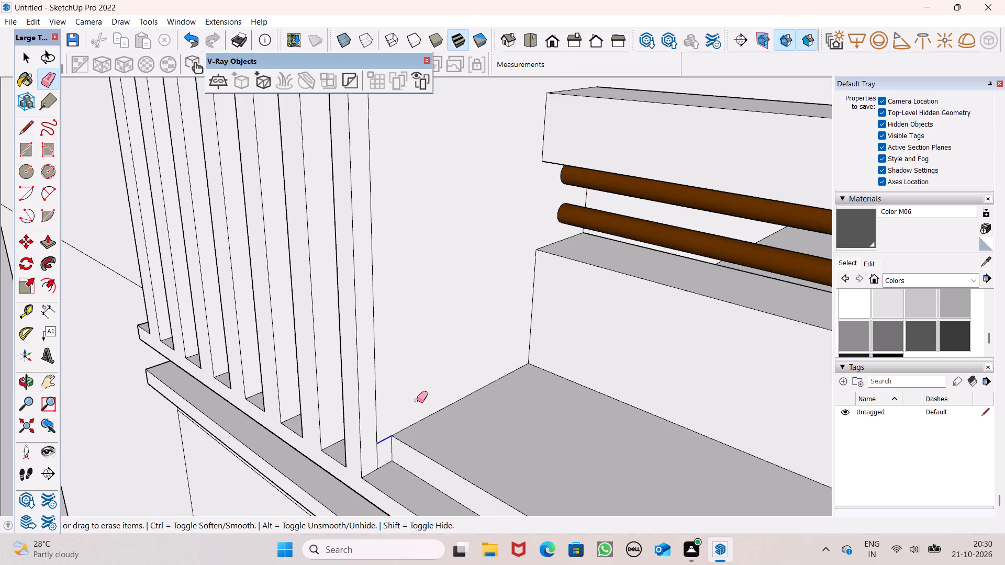
Erase the short edges between the side wall's top band and narrow corner strip, merging them into one L-shaped face.
scroll(417, 402, down, 8)
scroll(423, 391, up, 1)
scroll(423, 391, down, 3)
middle_drag(424, 391, 419, 416)
scroll(407, 222, up, 7)
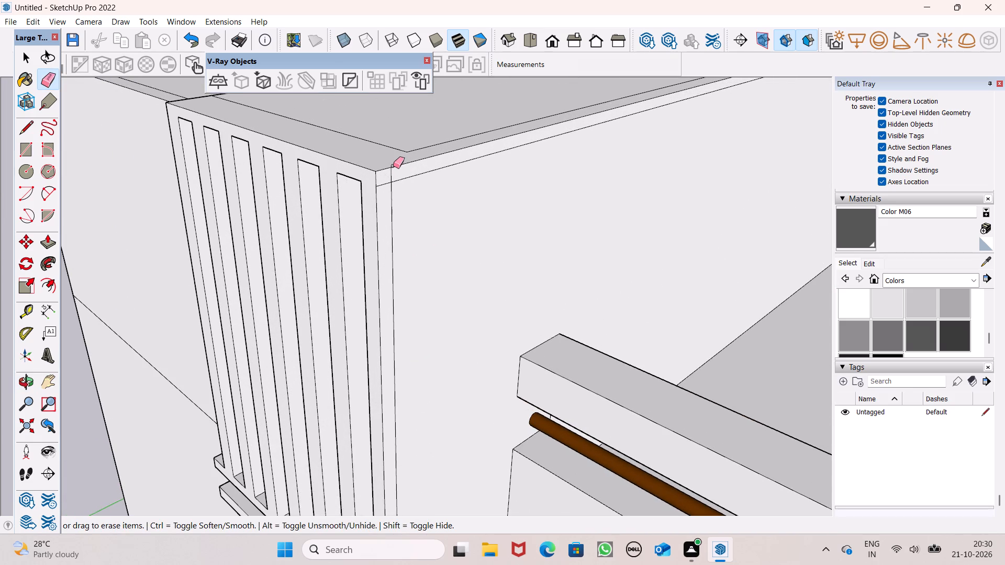
scroll(393, 167, up, 4)
drag(390, 167, 387, 178)
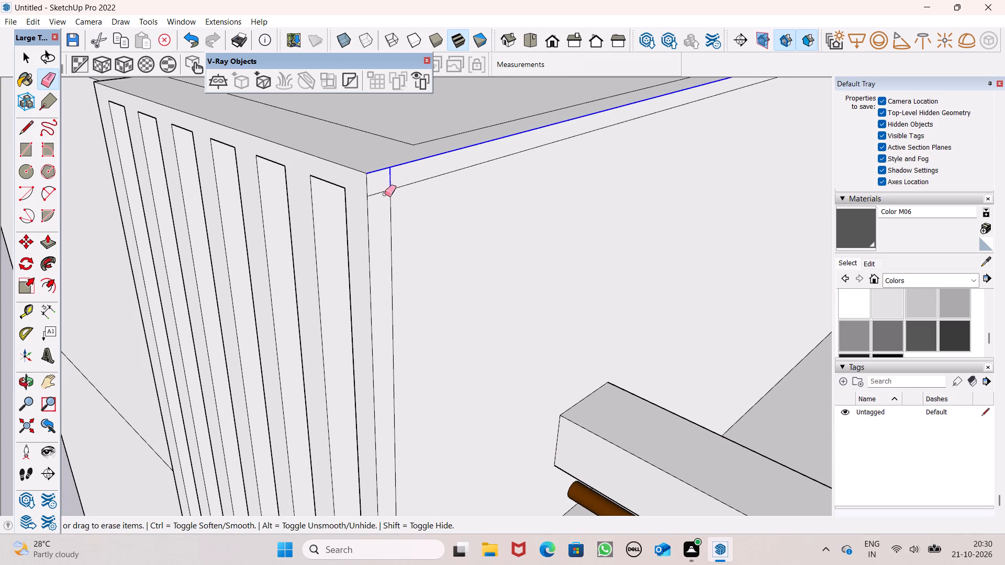
key(ctrl+z)
click(385, 188)
drag(394, 182, 389, 183)
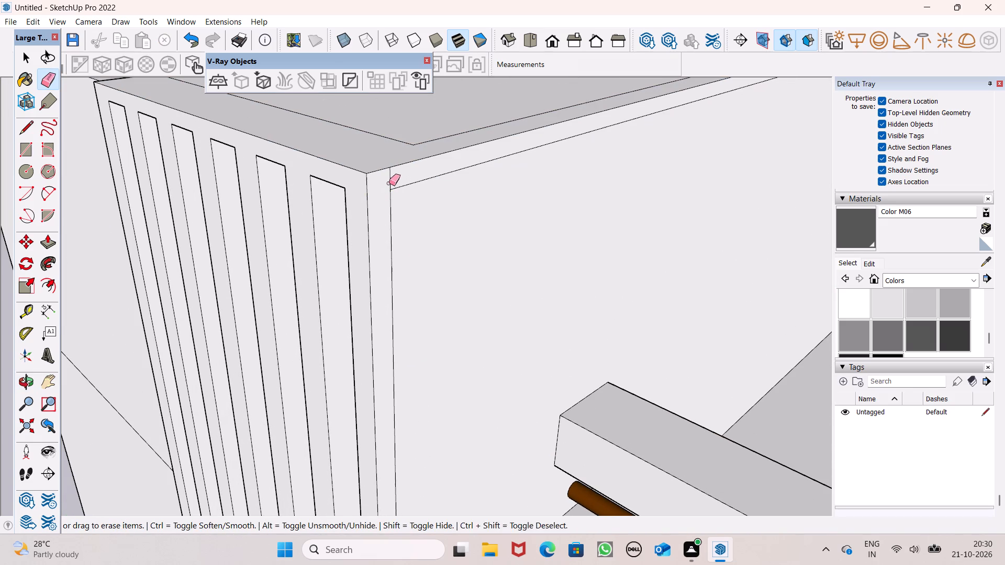
drag(389, 183, 387, 184)
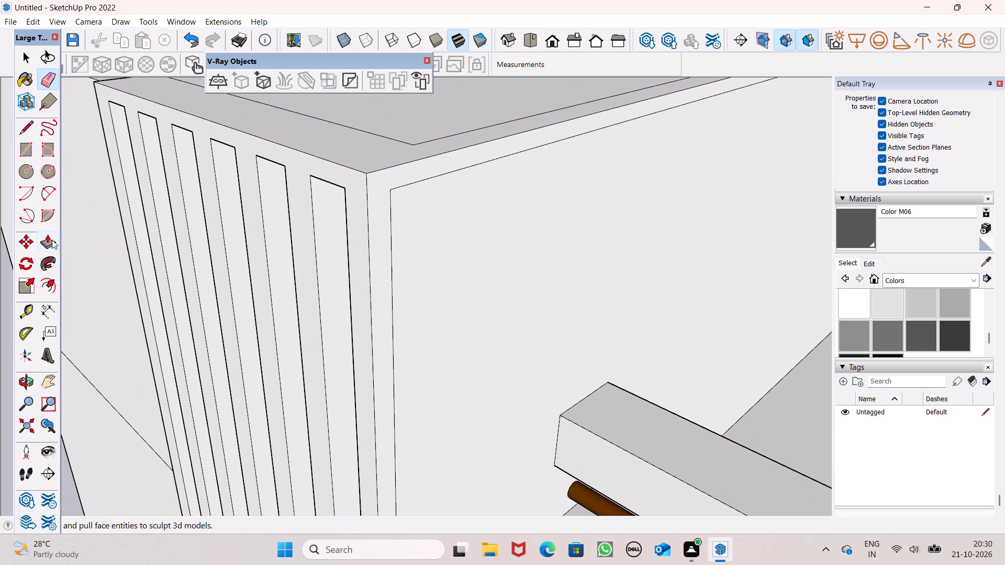
Push/Pull the L-shaped border face on the tower's side wall outward about 1 3/16".
click(52, 240)
drag(379, 304, 382, 307)
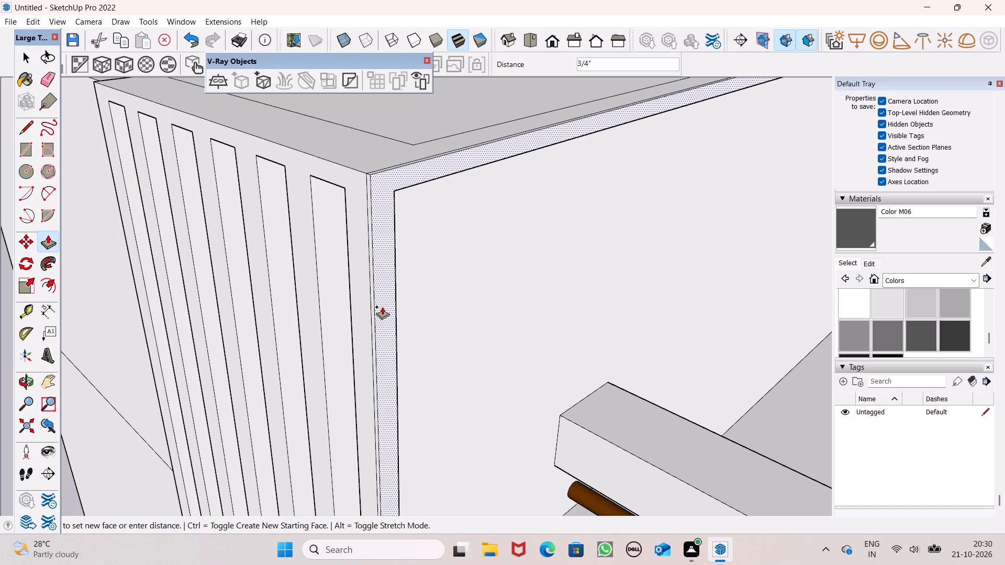
drag(382, 307, 383, 311)
scroll(401, 282, down, 3)
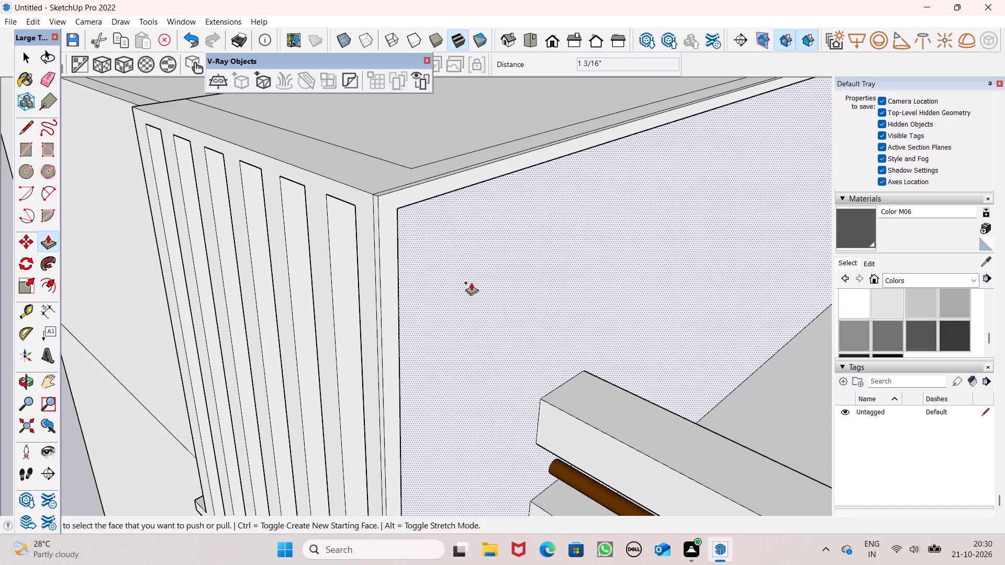
key(space)
Examine the whole house and the tower's roof, front band and vertical strips from several angles.
scroll(471, 282, down, 8)
middle_drag(506, 291, 475, 284)
scroll(474, 279, down, 2)
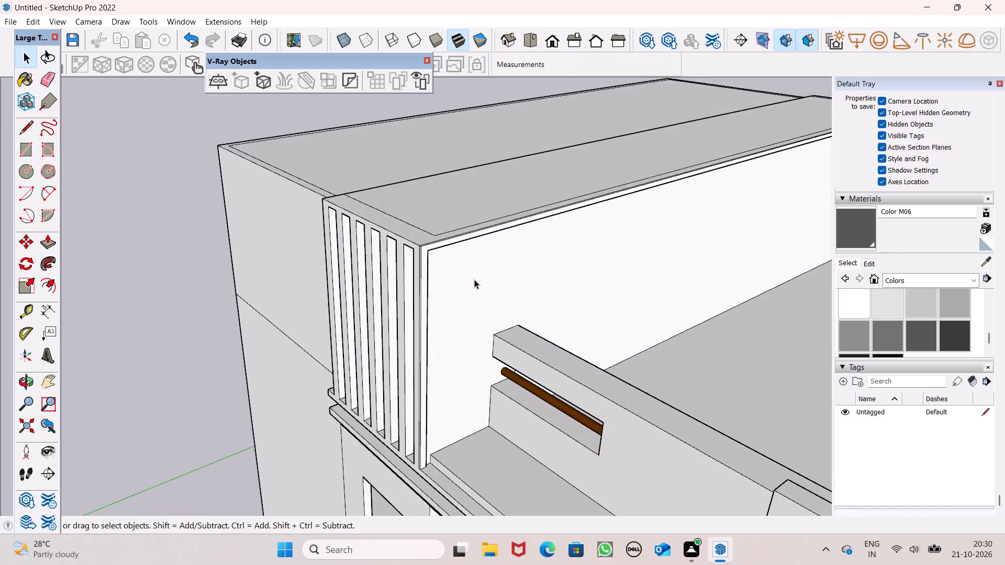
scroll(474, 279, down, 6)
scroll(524, 287, down, 5)
middle_drag(464, 291, 649, 295)
scroll(658, 280, down, 4)
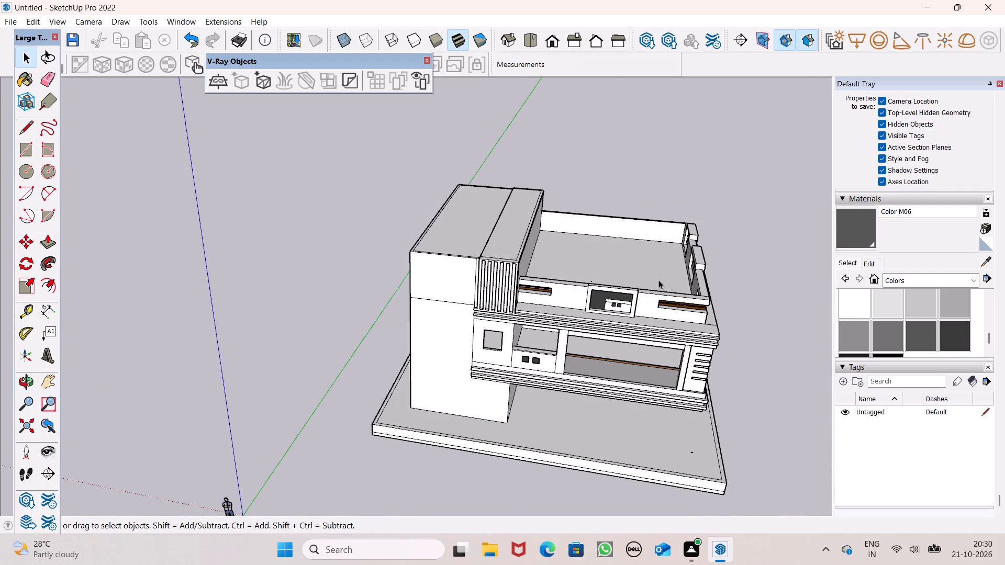
middle_drag(501, 272, 543, 170)
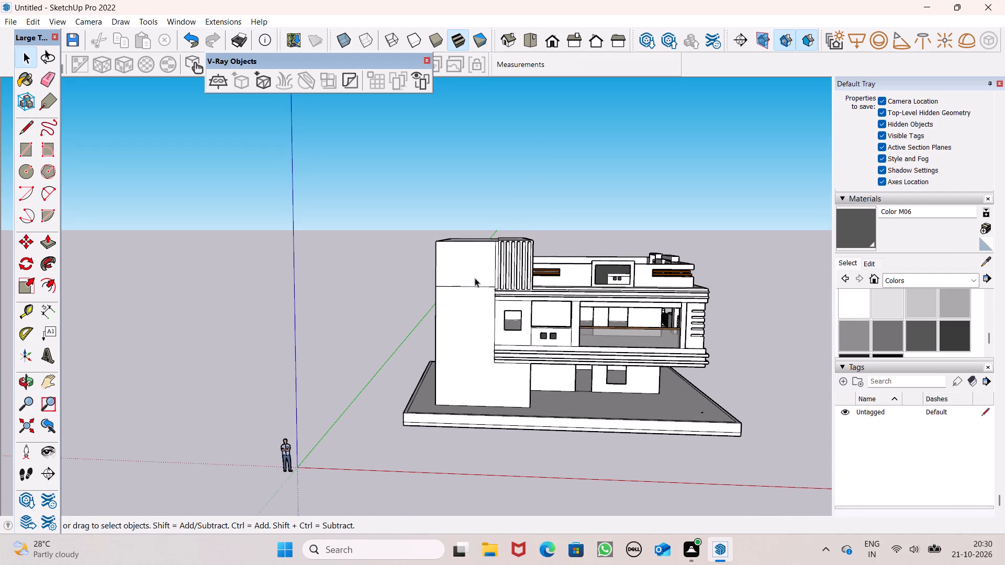
middle_drag(474, 278, 476, 264)
scroll(465, 272, up, 1)
middle_drag(467, 268, 505, 353)
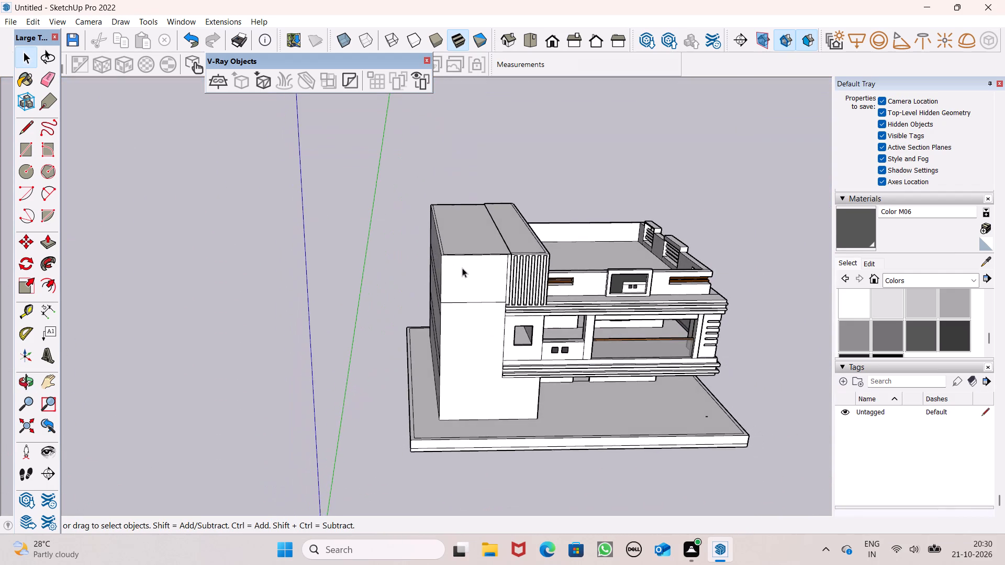
scroll(472, 256, up, 8)
middle_drag(578, 266, 527, 290)
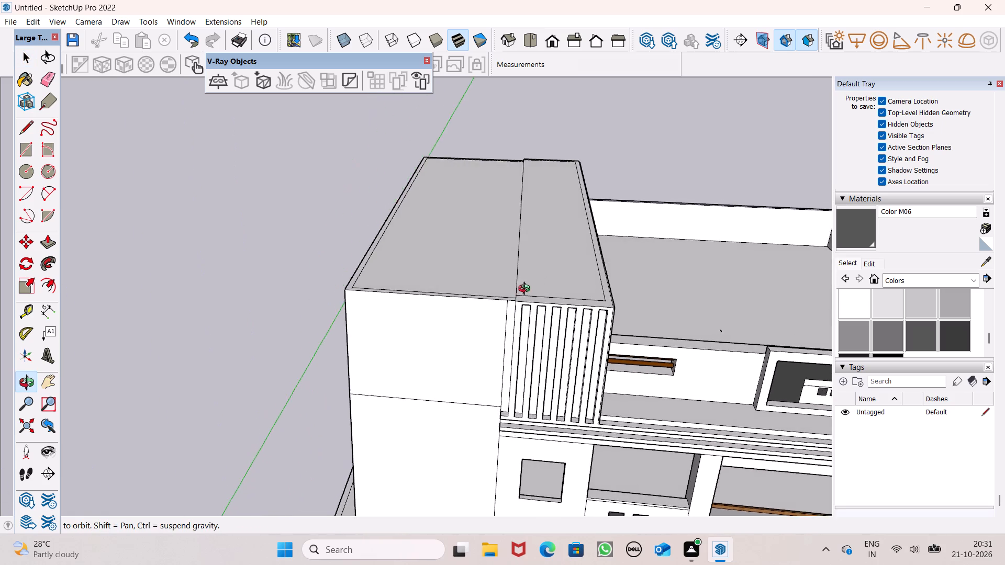
middle_drag(527, 290, 519, 217)
scroll(526, 222, up, 5)
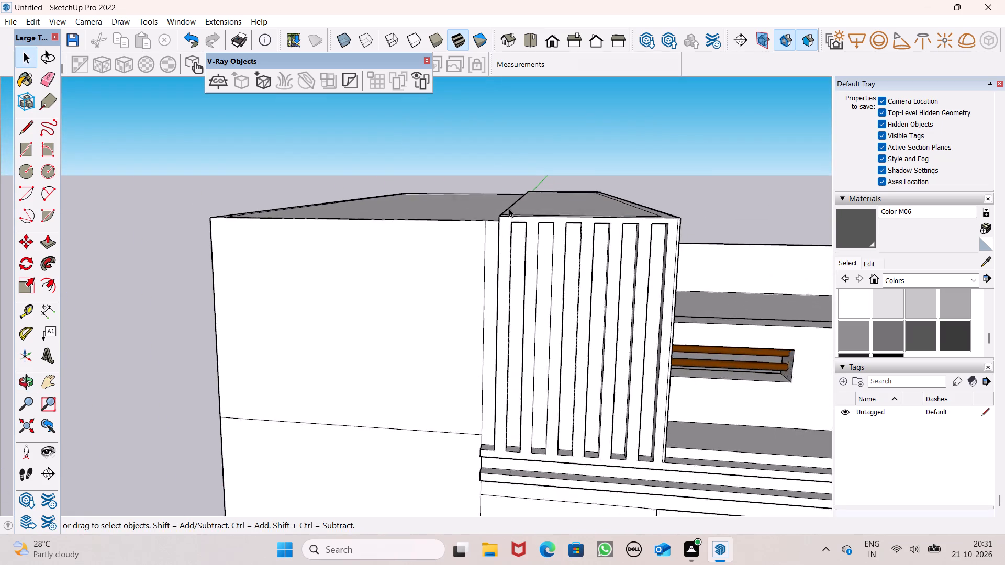
scroll(509, 208, up, 3)
middle_drag(517, 234, 605, 233)
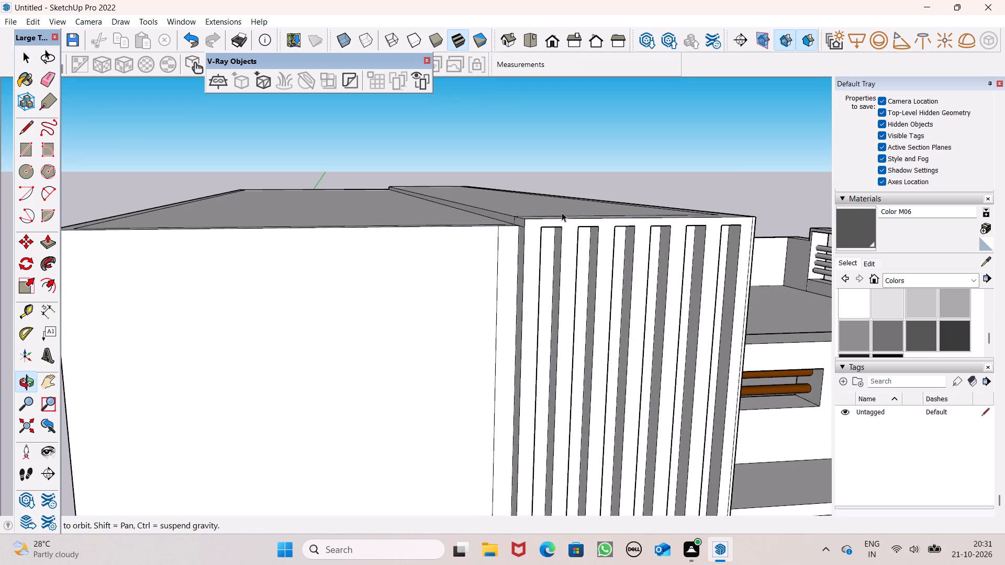
Undo the recent edits to the tower's front band and vertical strips, back to before the band was brought flush with the strips.
key(ctrl+z)
key(ctrl+z)
key(z)
key(ctrl+z)
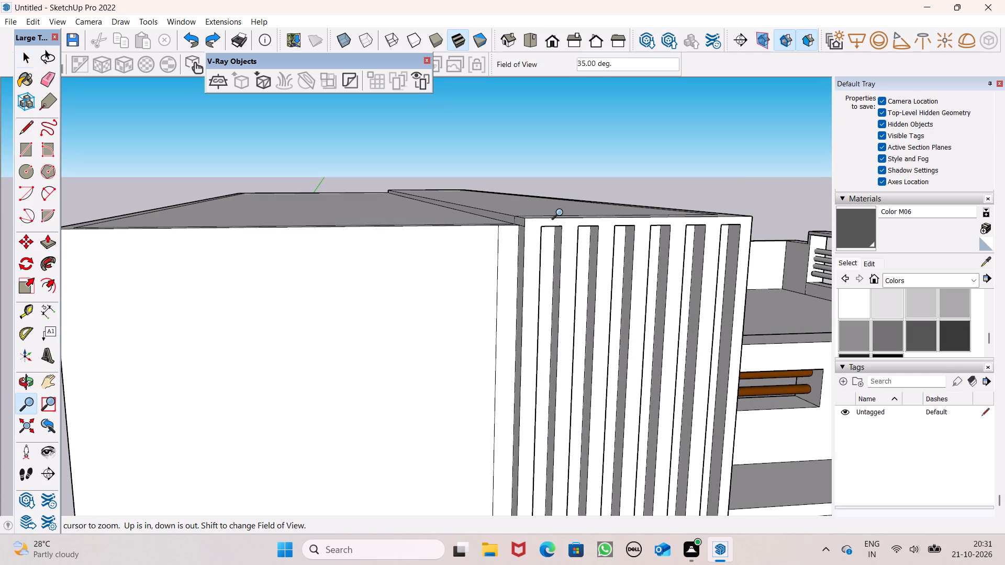
key(ctrl+z)
key(ctrl+z)
key(ctrl+z)
key(ctrl+z)
key(ctrl+z)
key(ctrl+z)
drag(614, 228, 624, 173)
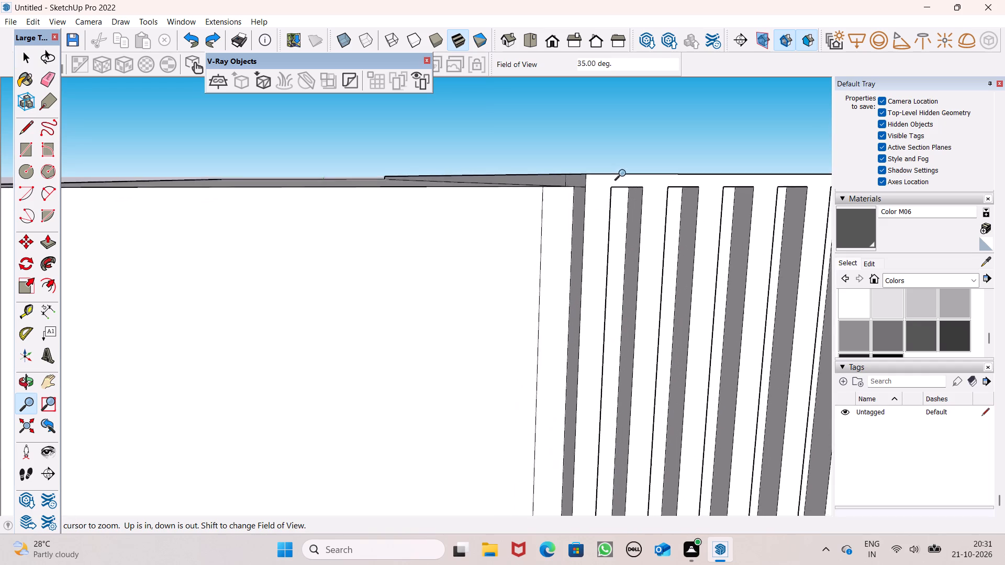
drag(624, 173, 593, 116)
ctrl+scroll(589, 179, down, 4)
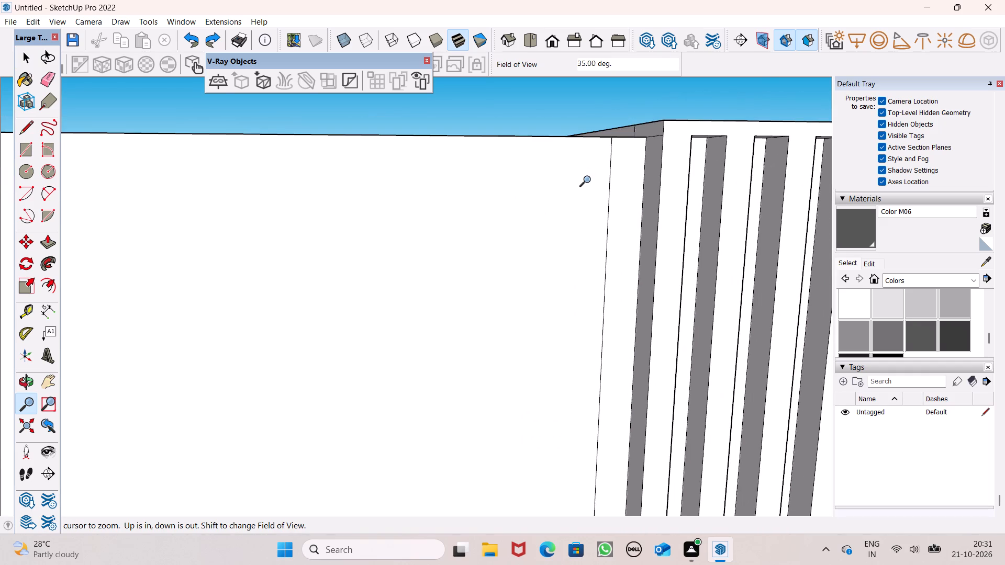
ctrl+scroll(589, 179, down, 8)
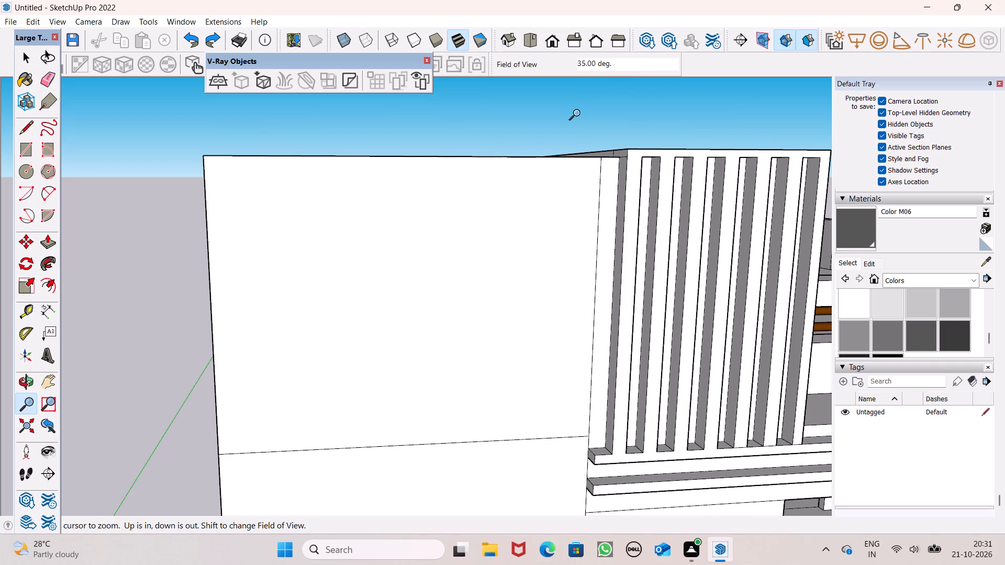
key(space)
key(space)
text(b)
key(space)
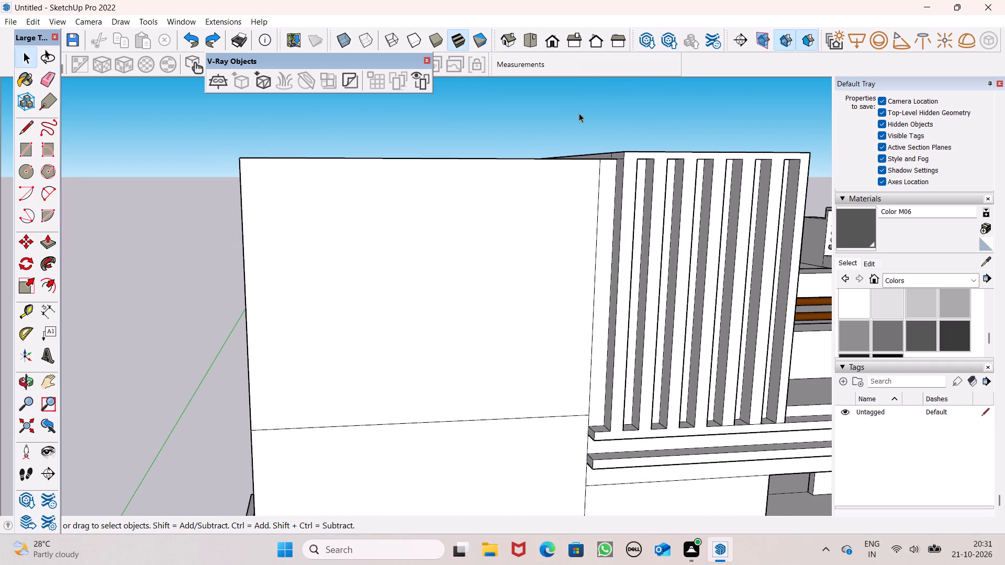
key(ctrl+z)
key(ctrl+z)
key(ctrl+z)
key(ctrl+z)
key(ctrl+z)
key(ctrl+z)
key(ctrl+z)
key(ctrl+z)
key(ctrl+z)
key(ctrl+z)
key(ctrl+z)
key(ctrl+z)
key(ctrl+z)
key(ctrl+z)
key(ctrl+z)
key(ctrl+z)
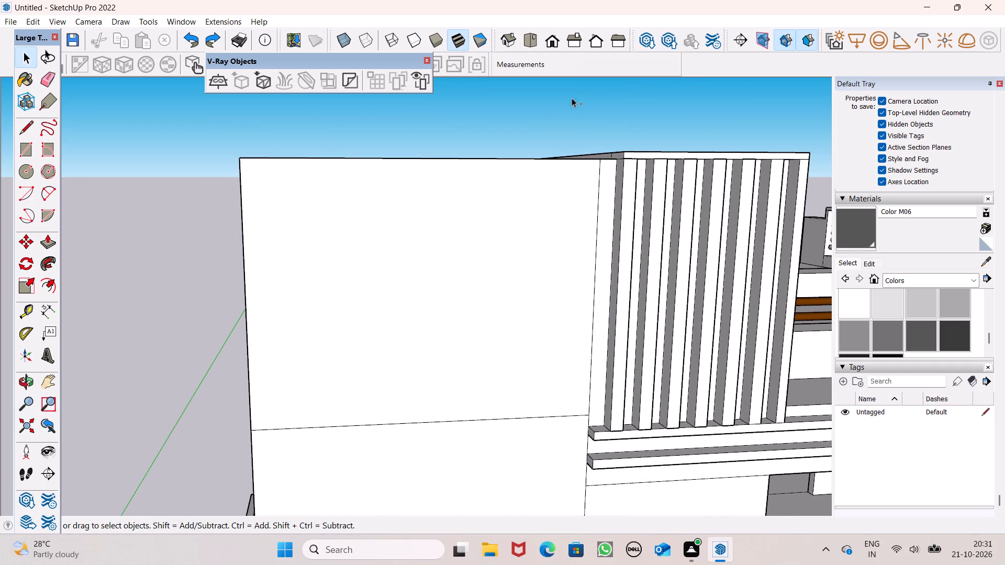
key(ctrl+z)
key(z)
key(ctrl+z)
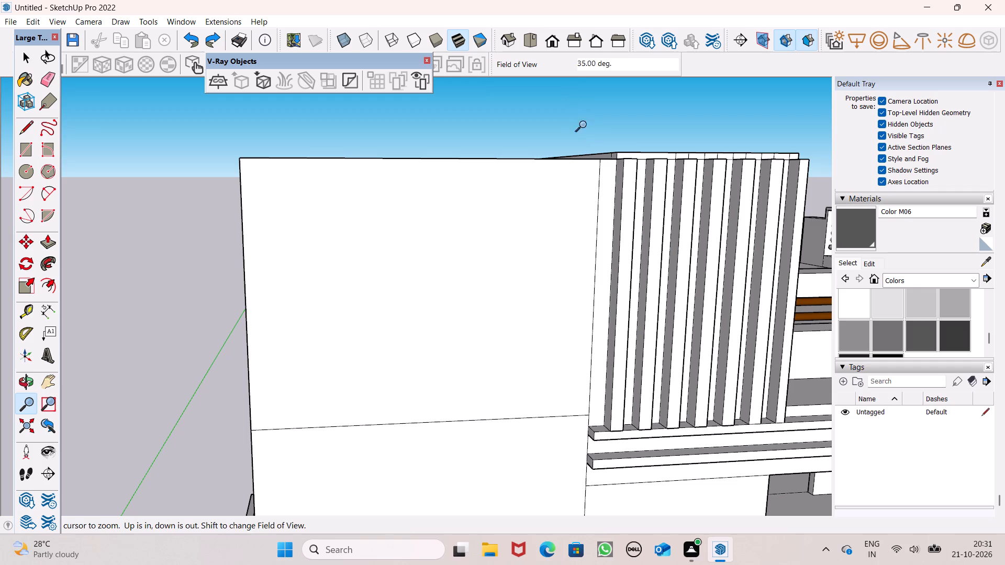
Undo the earlier raising of the border around the tower's roof.
key(z)
key(z)
key(ctrl+z)
key(z)
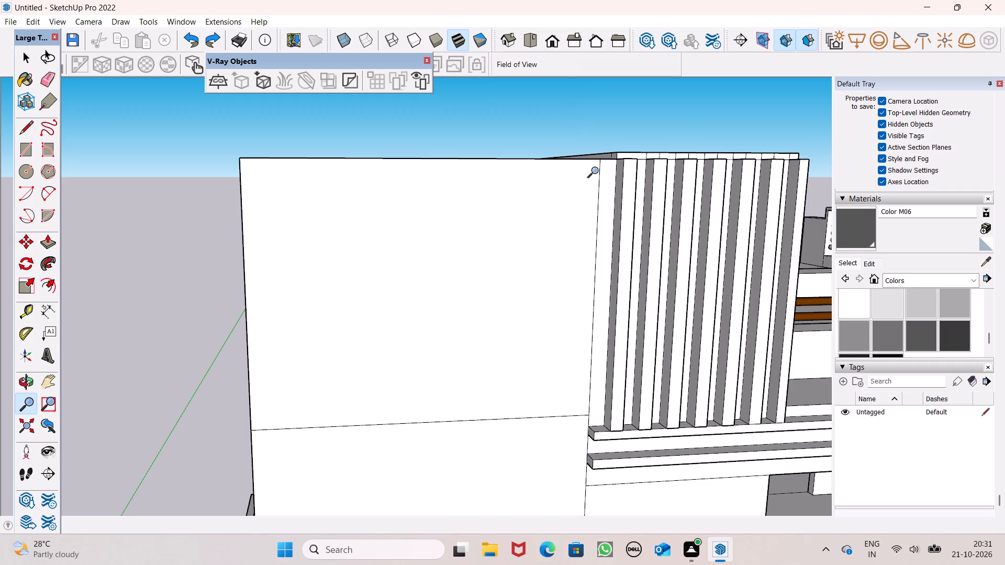
key(ctrl+z)
key(z)
key(z)
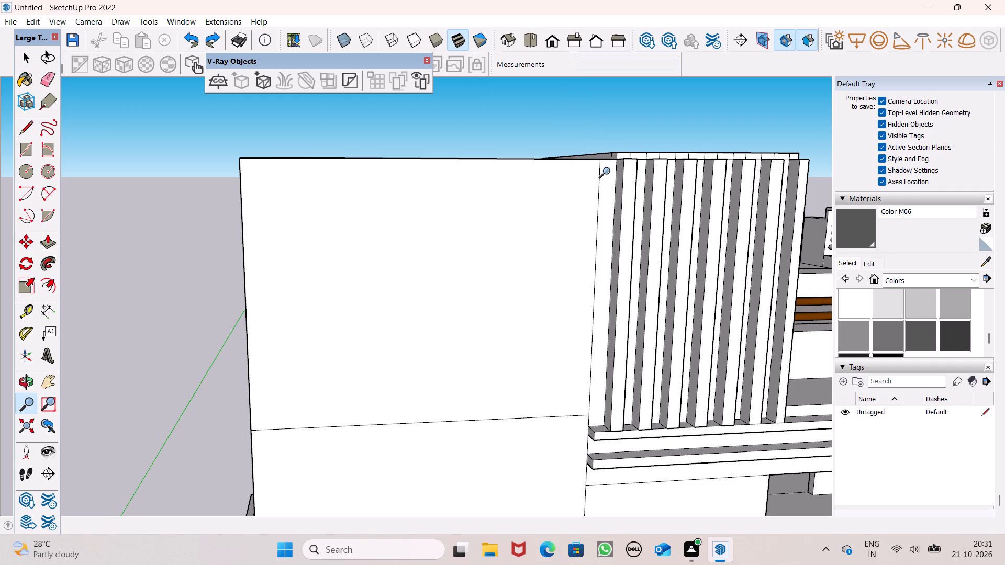
key(z)
text(zzz)
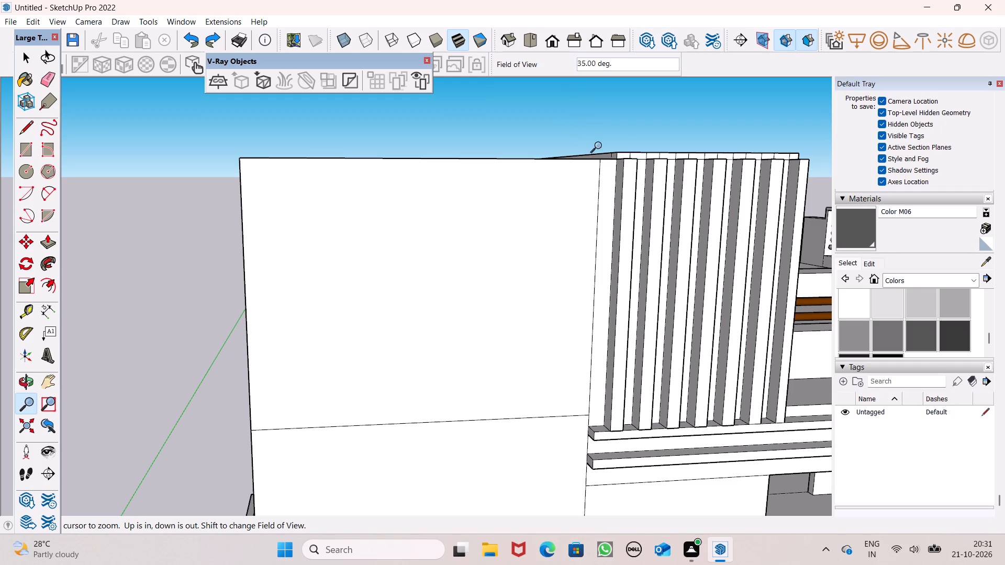
key(space)
key(space)
key(space)
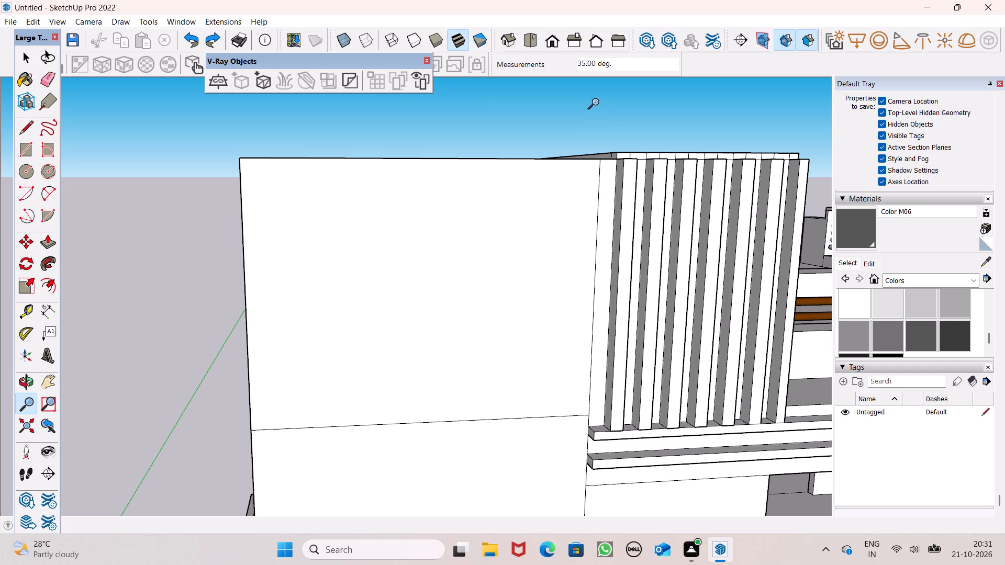
drag(598, 102, 556, 96)
key(space)
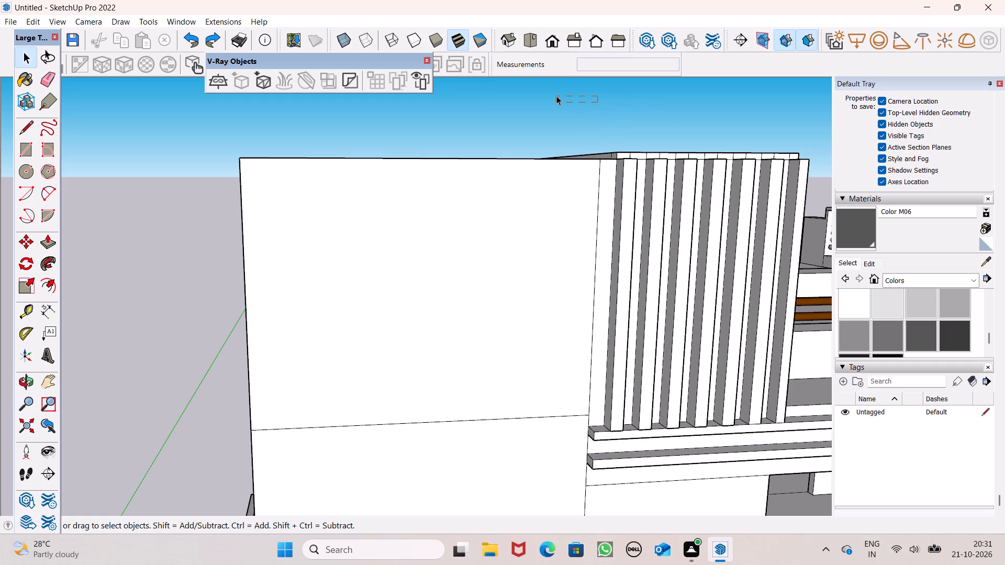
key(ctrl+z)
key(ctrl+z)
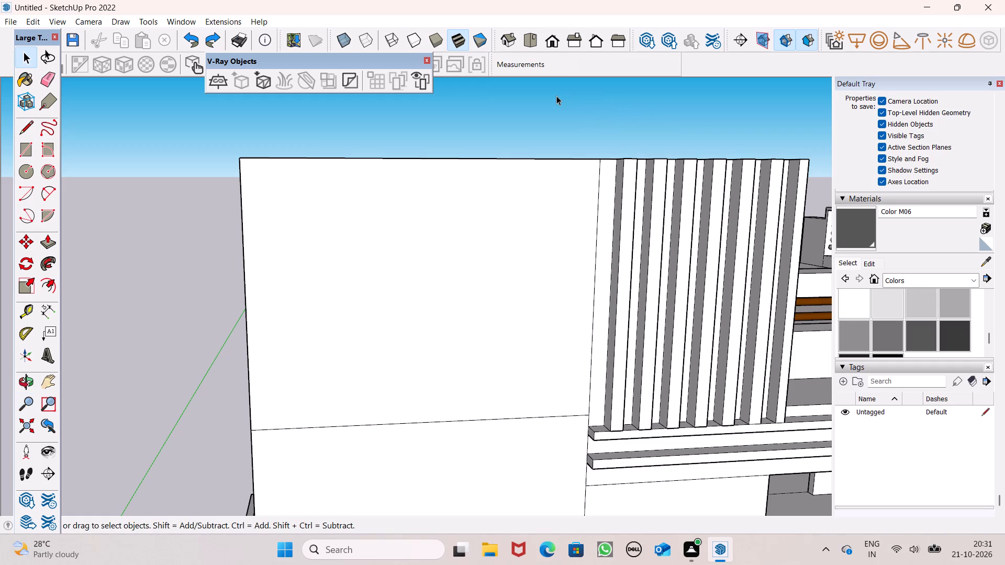
Erase the short edge where the roof's dividing line crosses the tower's front roof border beside the first vertical strip.
scroll(584, 155, down, 4)
middle_drag(580, 162, 610, 380)
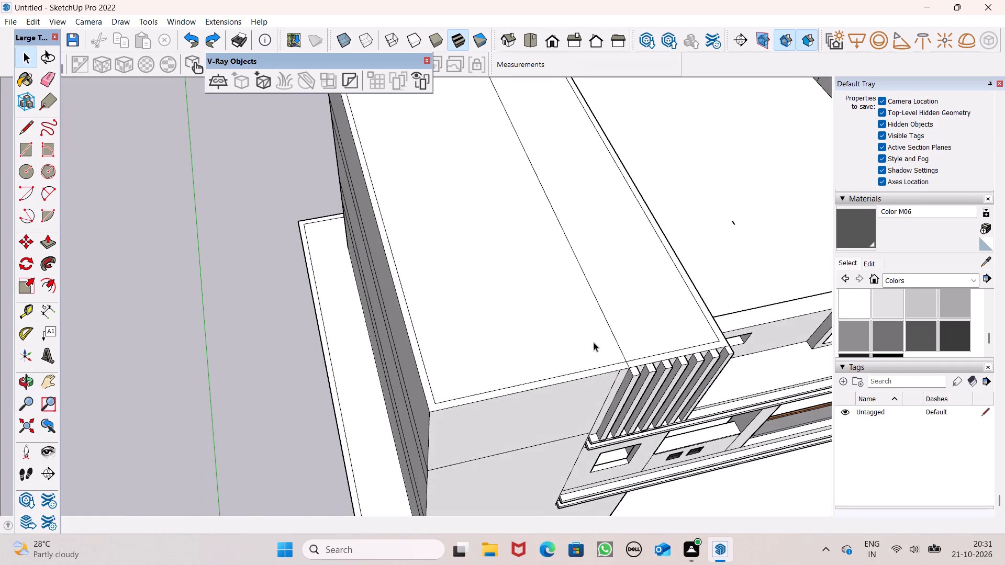
scroll(587, 305, down, 2)
scroll(676, 344, up, 5)
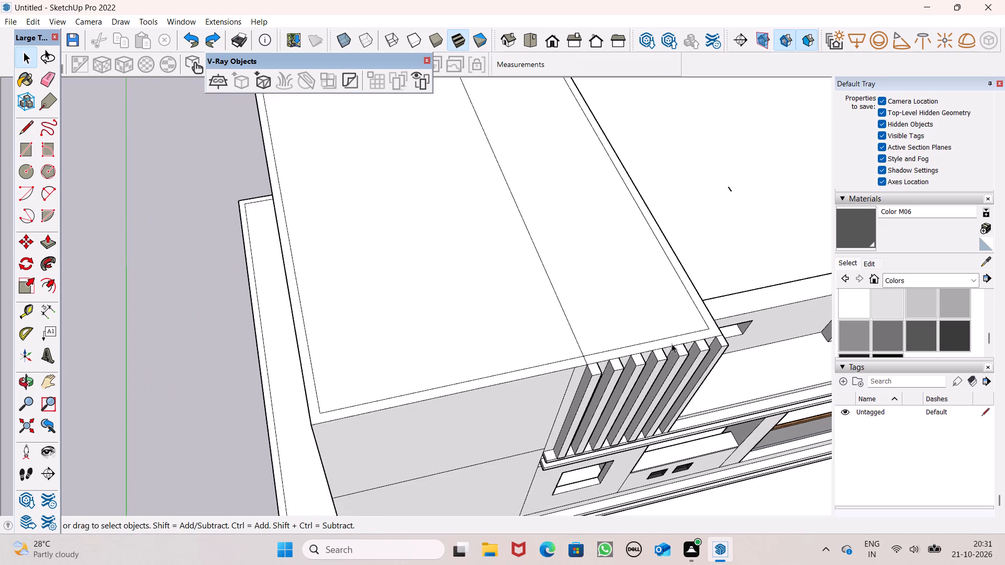
scroll(630, 324, down, 1)
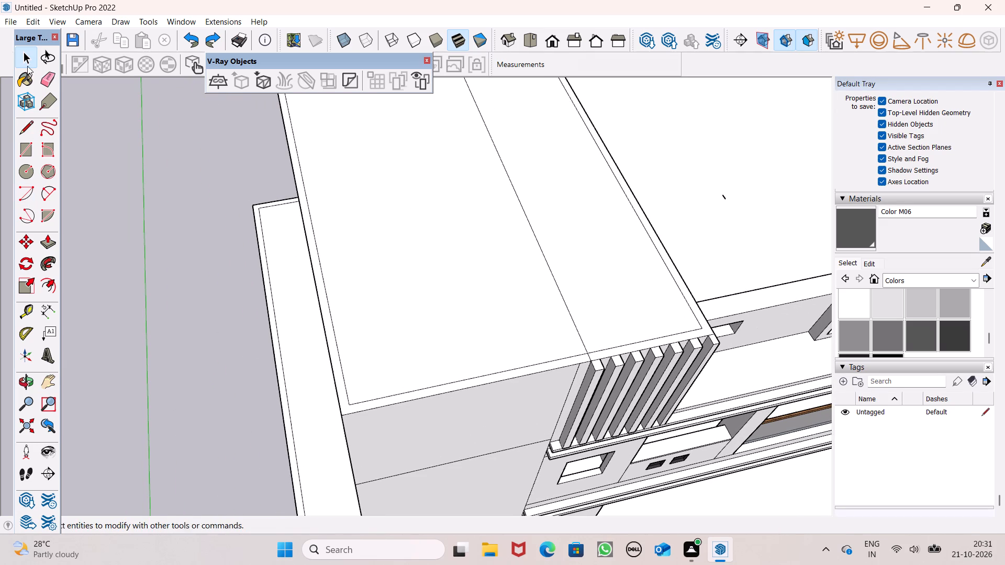
click(61, 86)
scroll(552, 318, up, 3)
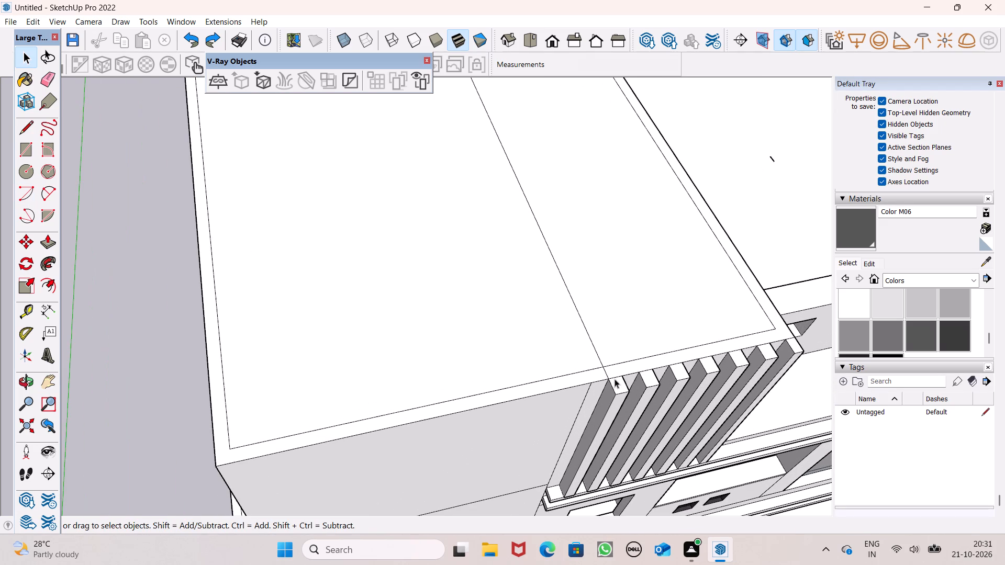
scroll(615, 379, up, 1)
click(43, 76)
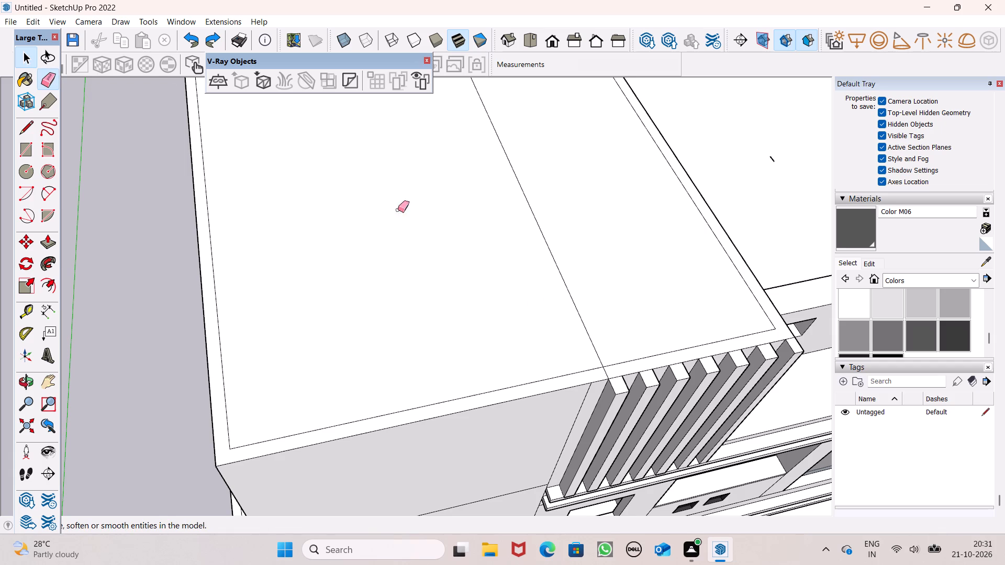
scroll(618, 382, up, 5)
drag(611, 357, 599, 365)
click(598, 363)
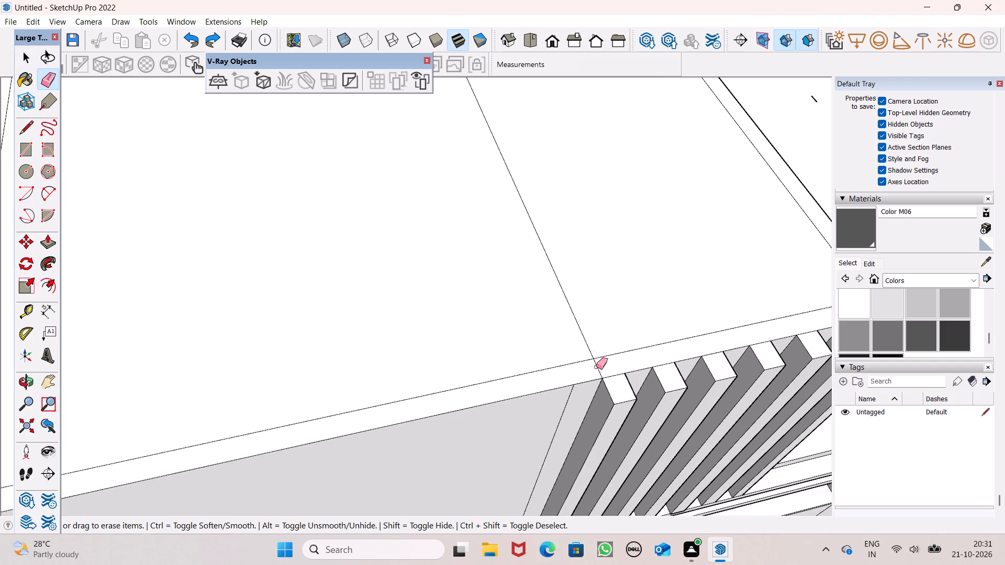
Push/Pull the narrow border face around the tower's roof upward 4".
scroll(545, 307, down, 6)
scroll(623, 301, down, 8)
middle_drag(543, 332, 544, 300)
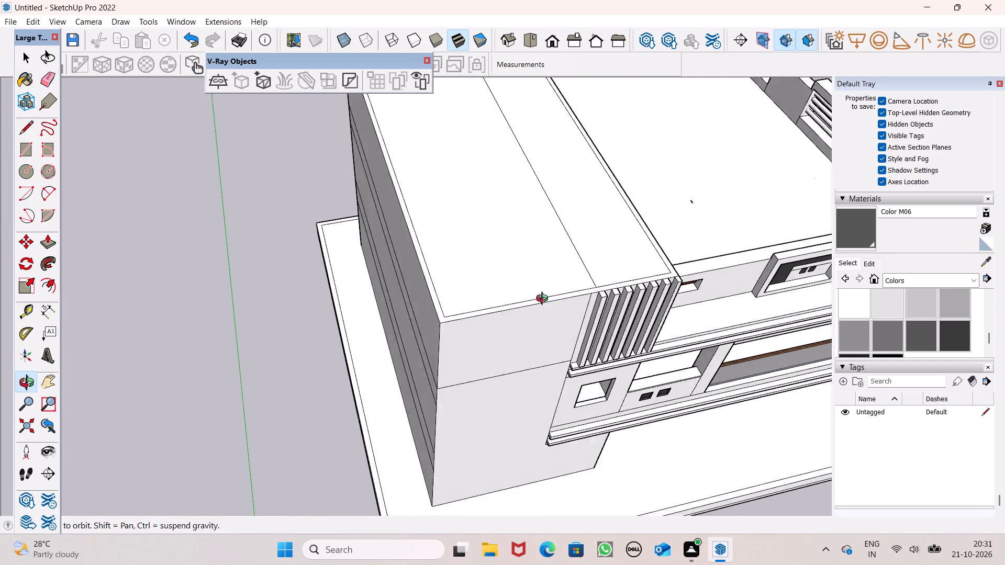
middle_drag(544, 300, 544, 293)
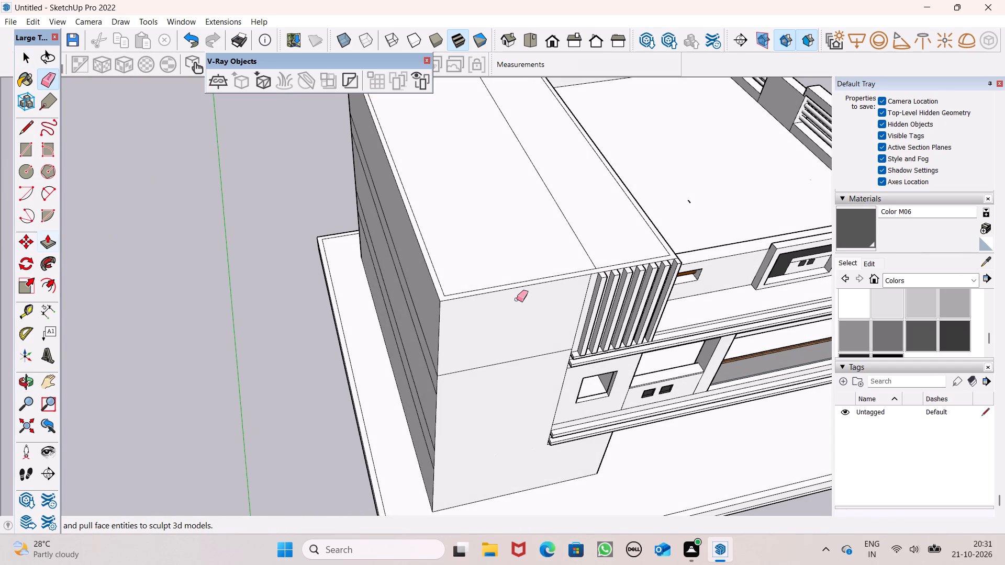
middle_drag(499, 296, 450, 252)
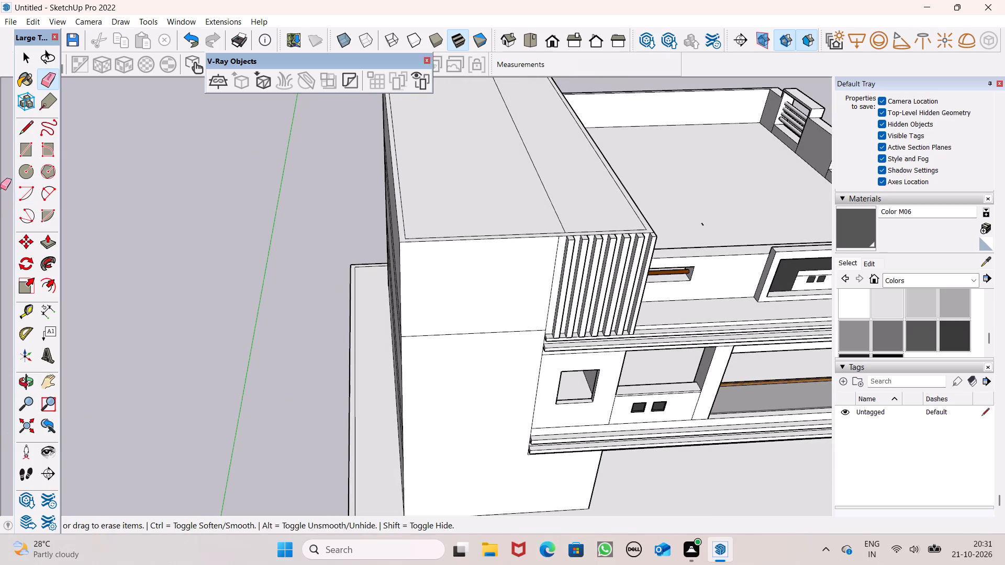
click(48, 250)
scroll(355, 252, up, 1)
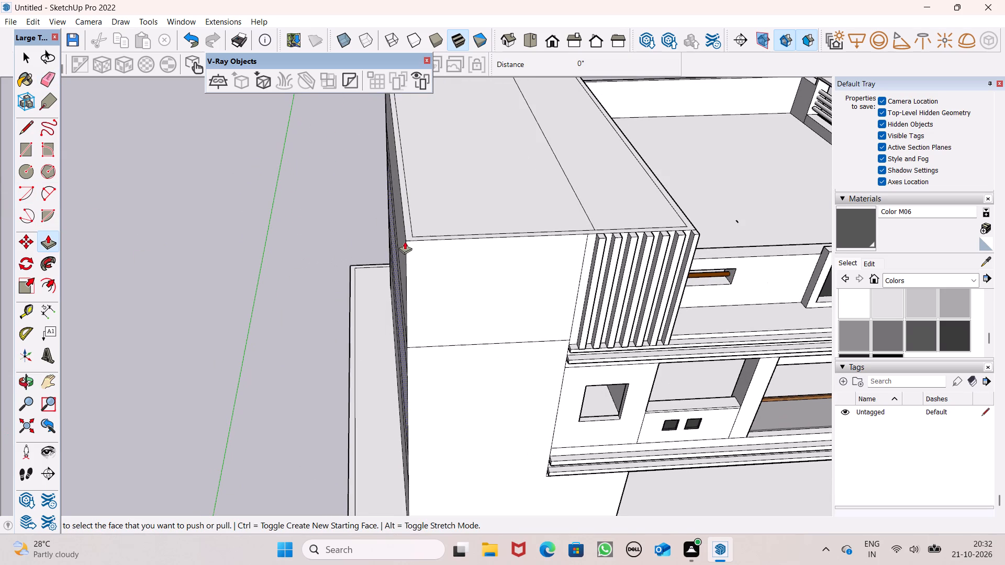
scroll(420, 231, up, 3)
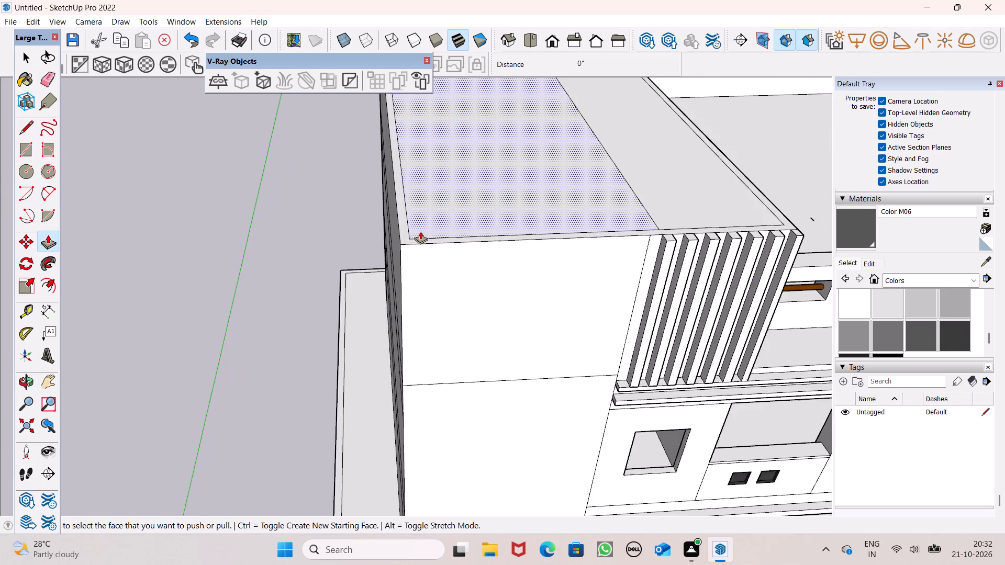
scroll(420, 231, up, 2)
drag(401, 238, 400, 228)
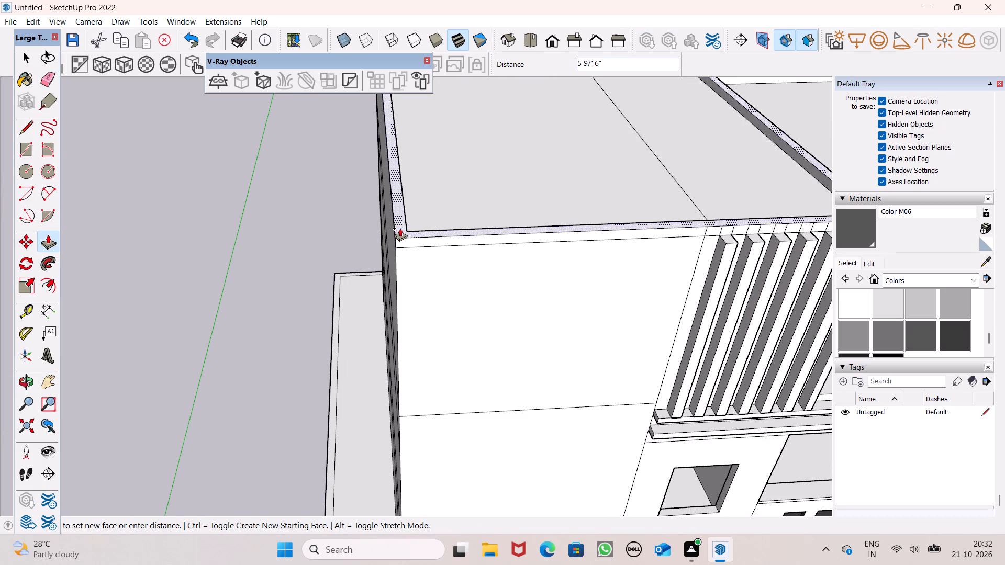
drag(400, 228, 400, 227)
key(4)
key(shift+quotedbl)
key(Return)
scroll(379, 211, down, 2)
middle_drag(465, 233, 408, 198)
key(space)
Erase the short vertical edges along the raised front band above the vertical strips and the short horizontal edge above the narrow corner strip.
scroll(501, 216, up, 2)
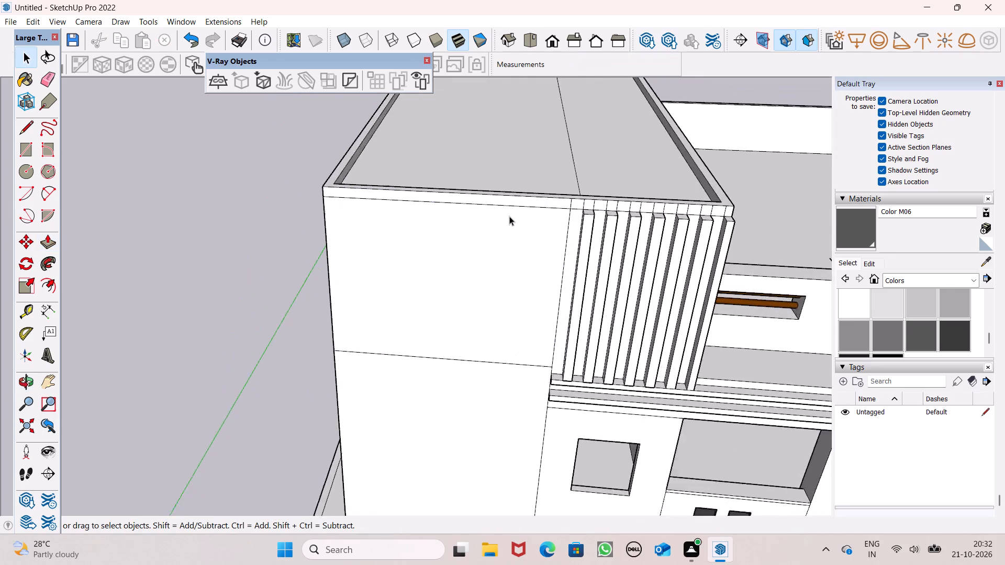
scroll(509, 216, up, 3)
scroll(258, 154, down, 3)
click(48, 79)
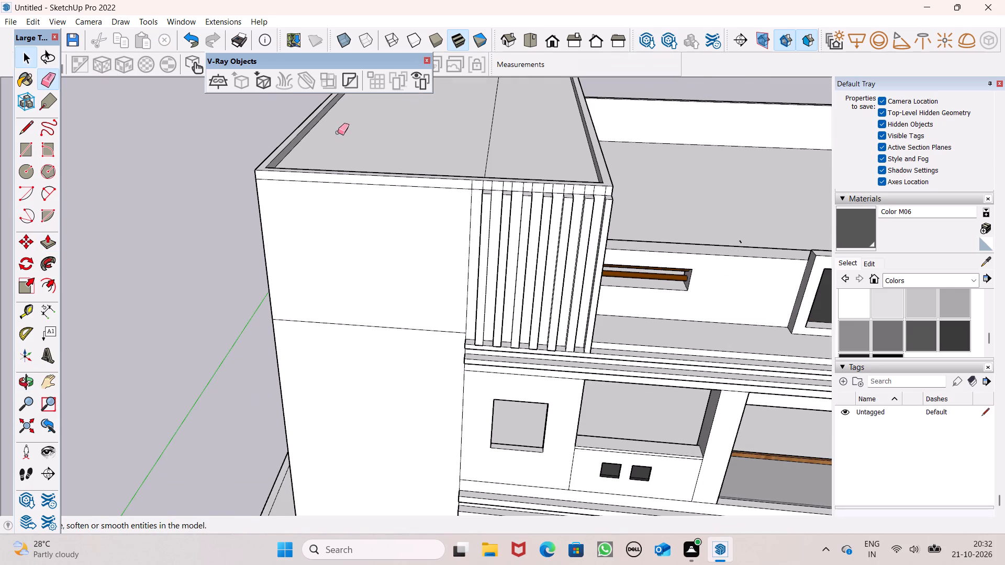
scroll(437, 178, up, 4)
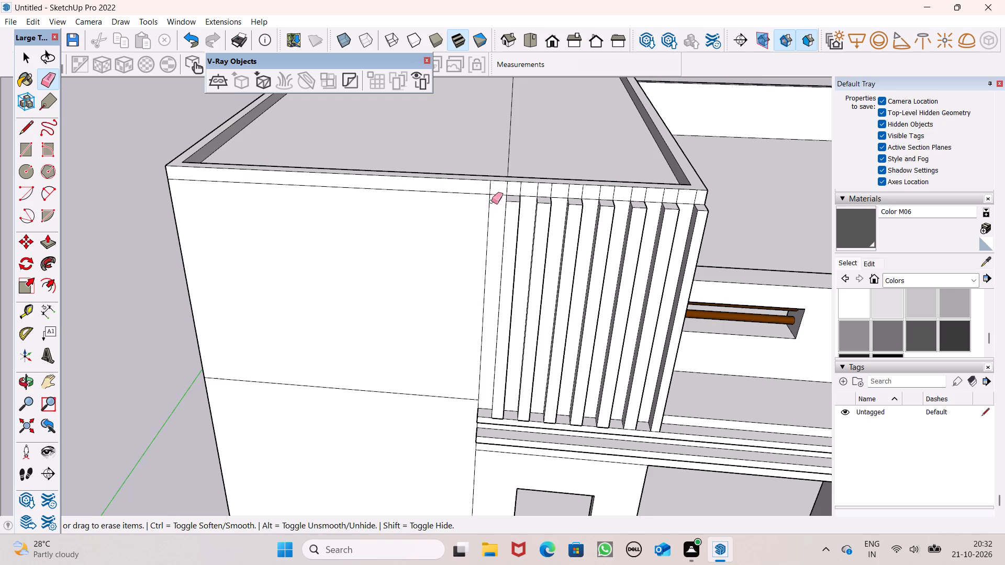
scroll(480, 197, up, 4)
drag(479, 189, 595, 192)
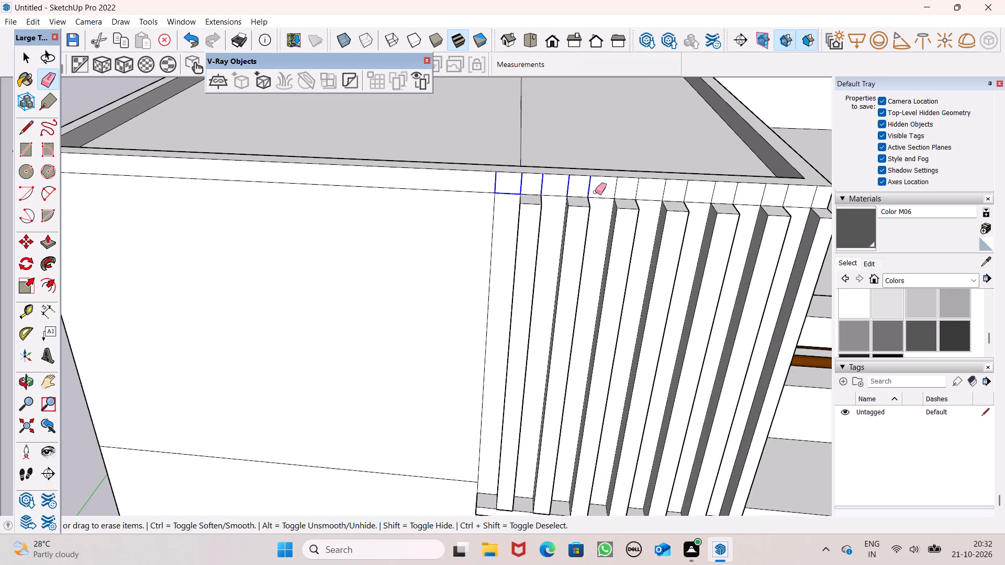
drag(595, 192, 819, 191)
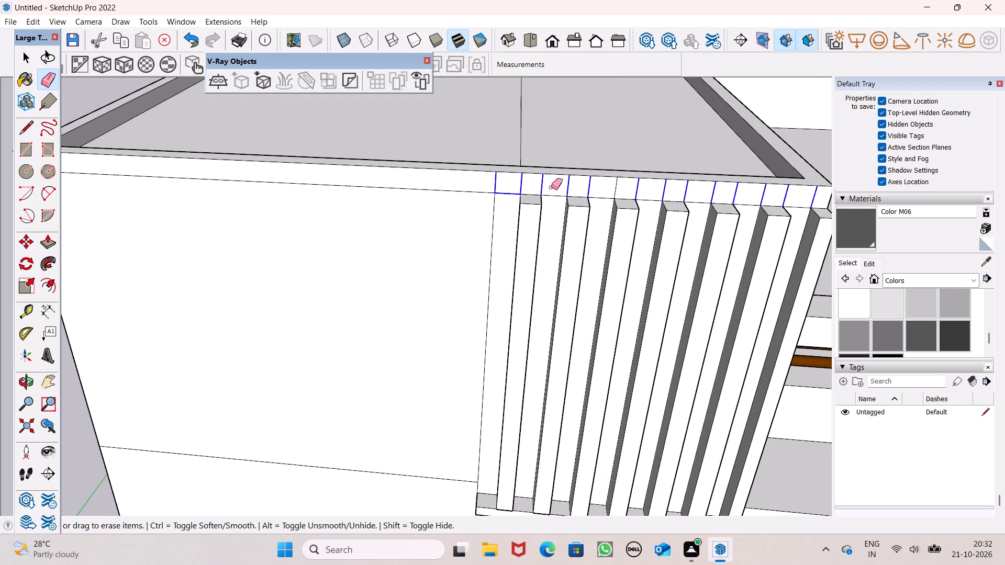
drag(613, 196, 628, 197)
scroll(263, 180, down, 3)
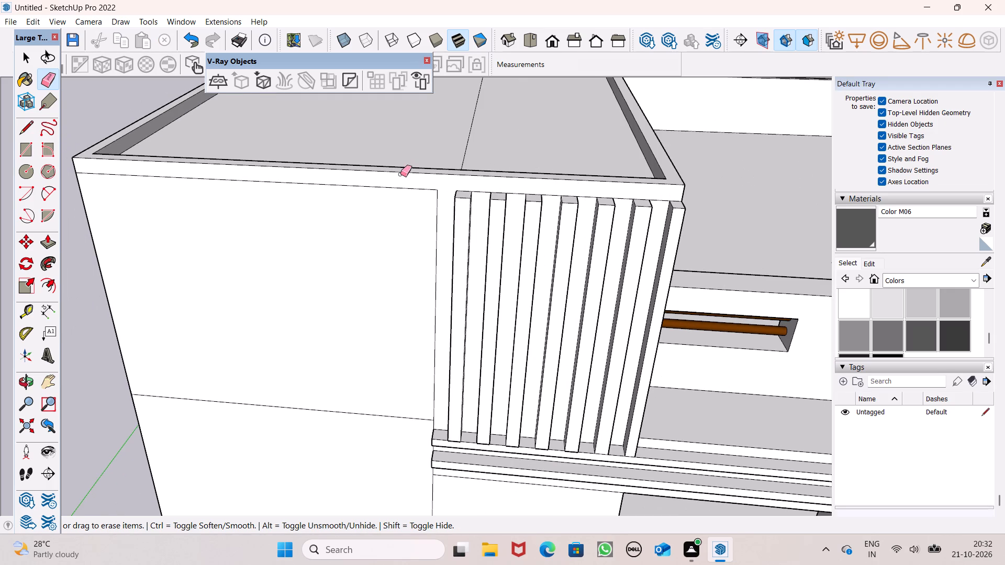
scroll(400, 174, down, 1)
middle_drag(519, 205, 521, 217)
scroll(534, 191, down, 3)
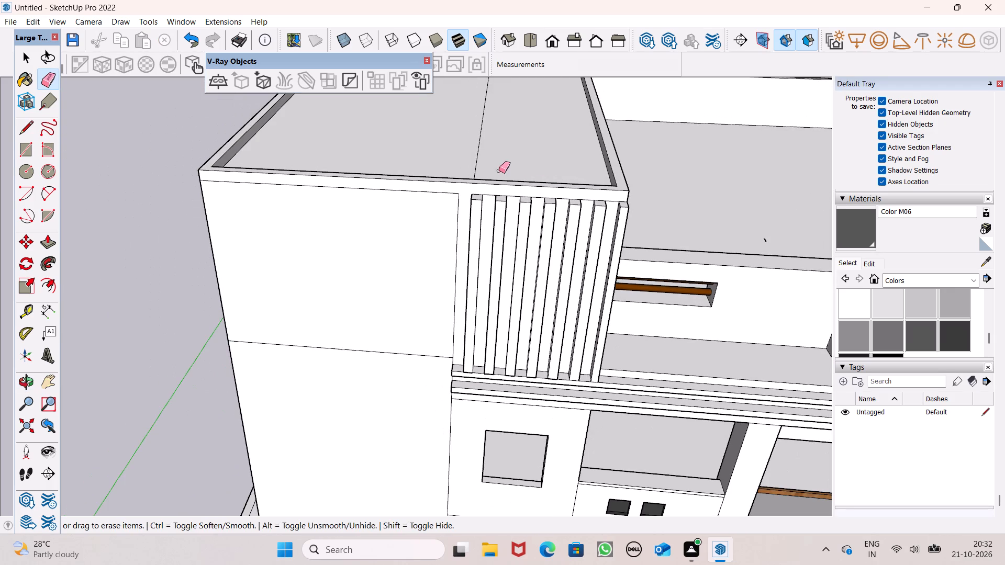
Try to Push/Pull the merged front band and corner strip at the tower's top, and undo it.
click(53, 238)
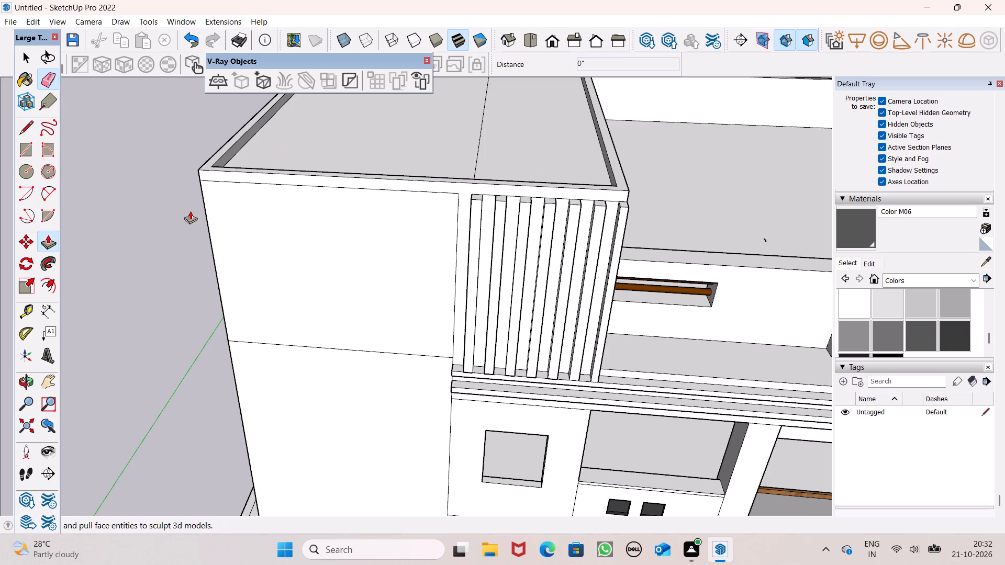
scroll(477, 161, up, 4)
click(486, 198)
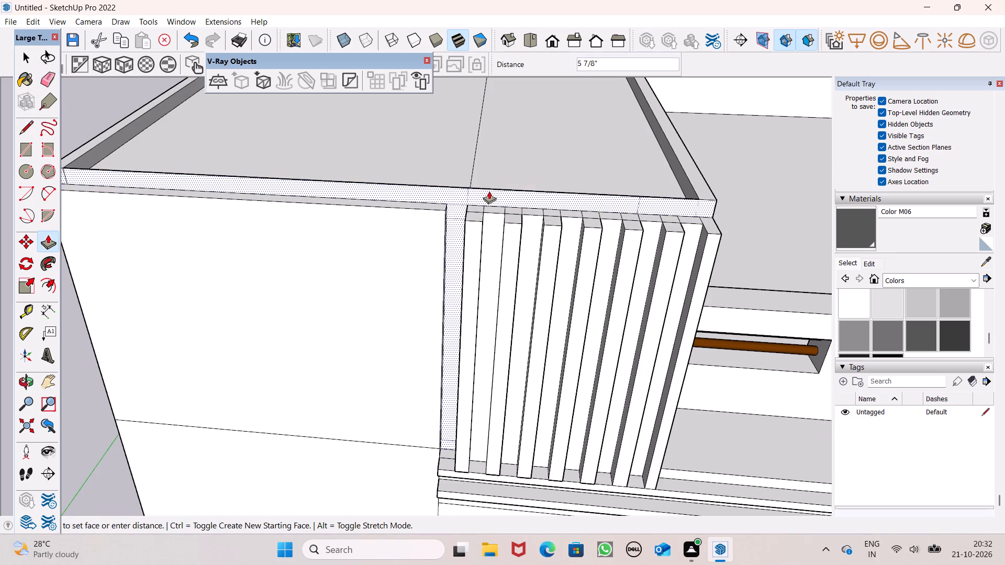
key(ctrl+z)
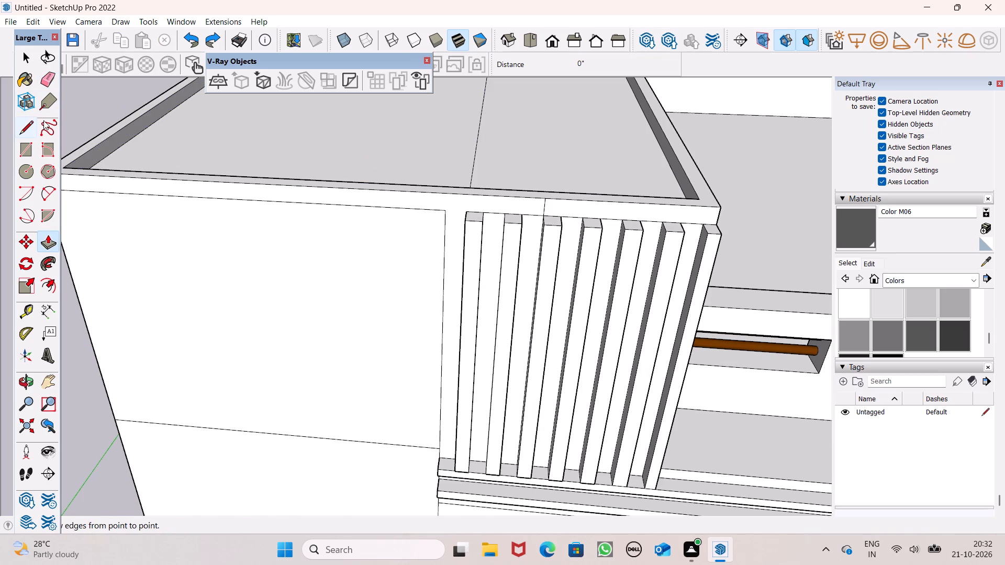
Draw a short line of about 7 13/16" across the top of the narrow corner strip, up to the first vertical strip.
click(34, 128)
scroll(424, 240, up, 2)
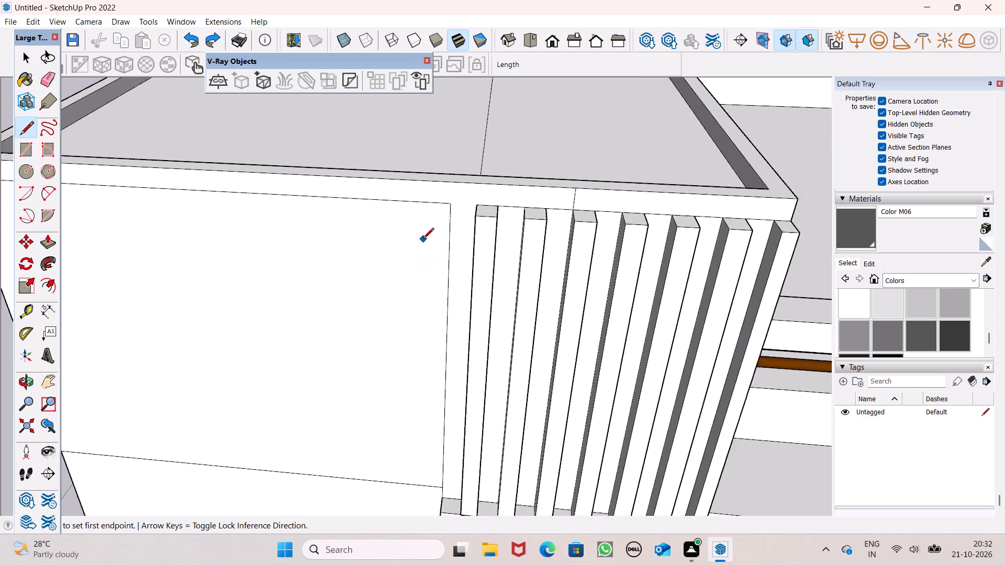
scroll(423, 240, up, 3)
drag(456, 190, 465, 195)
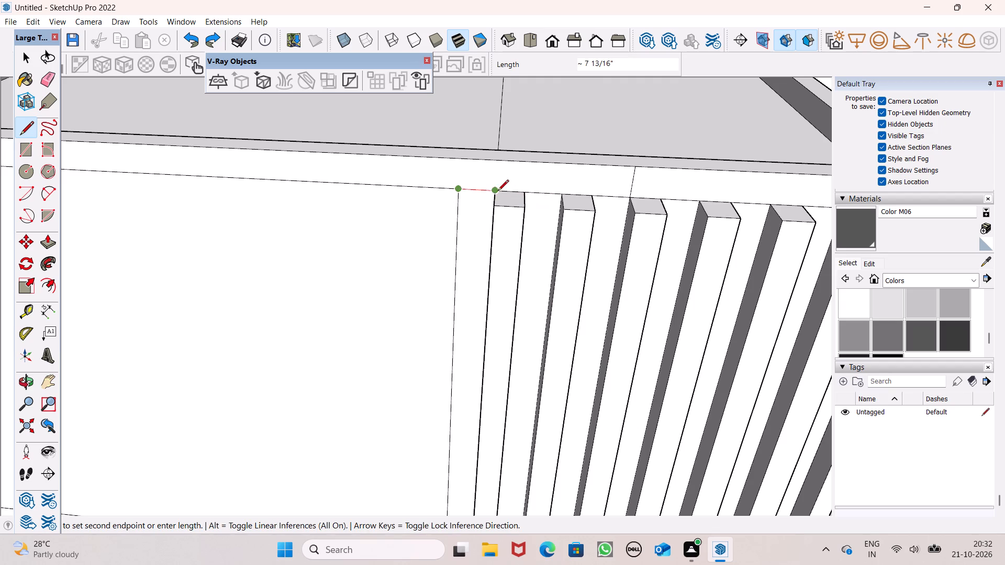
click(497, 191)
Erase the short vertical edge crossing the tower's front band above the vertical strips.
click(55, 77)
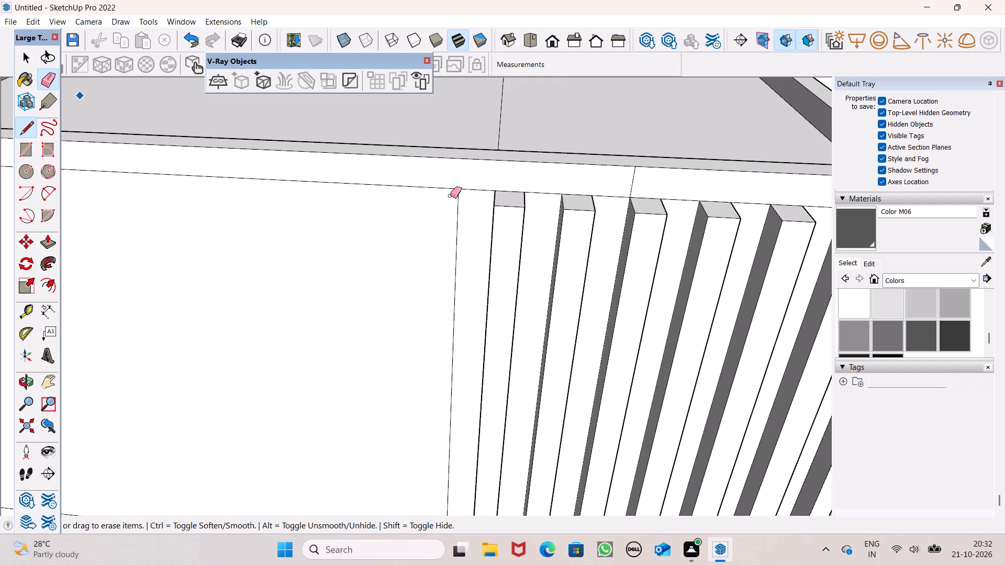
click(633, 188)
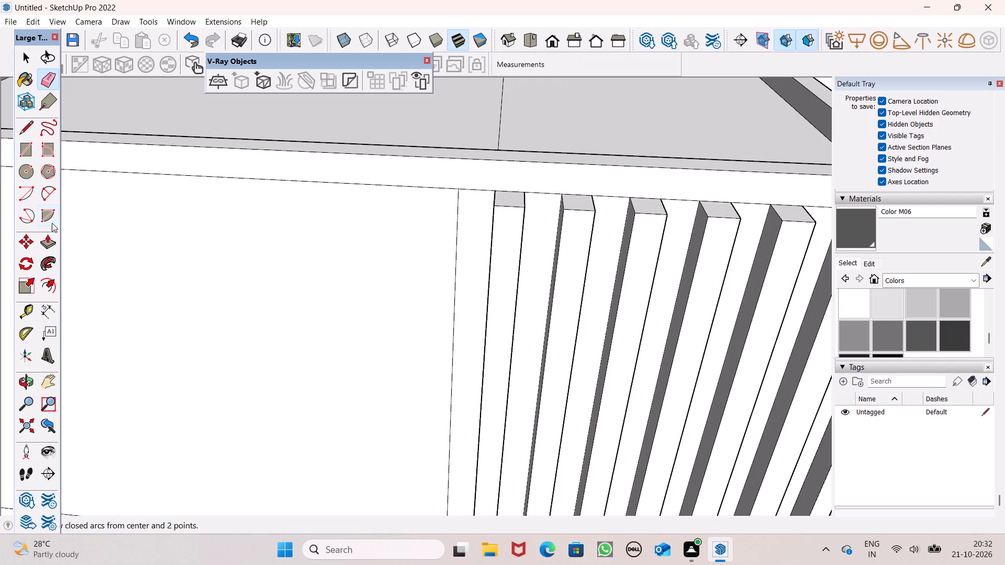
Push/Pull the tower's front band above the vertical strips outward 7 7/16".
click(50, 234)
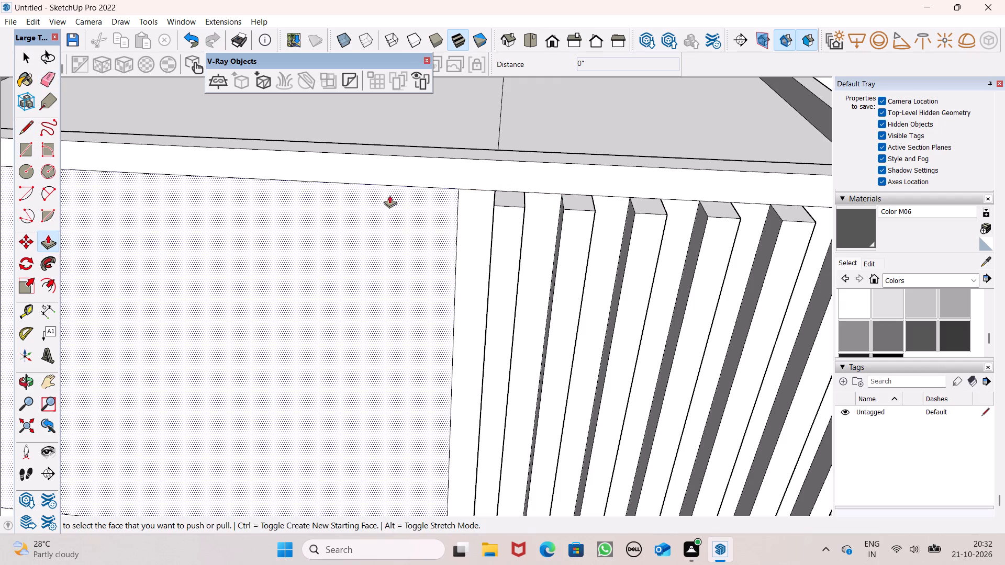
scroll(536, 178, down, 3)
middle_drag(566, 219, 607, 264)
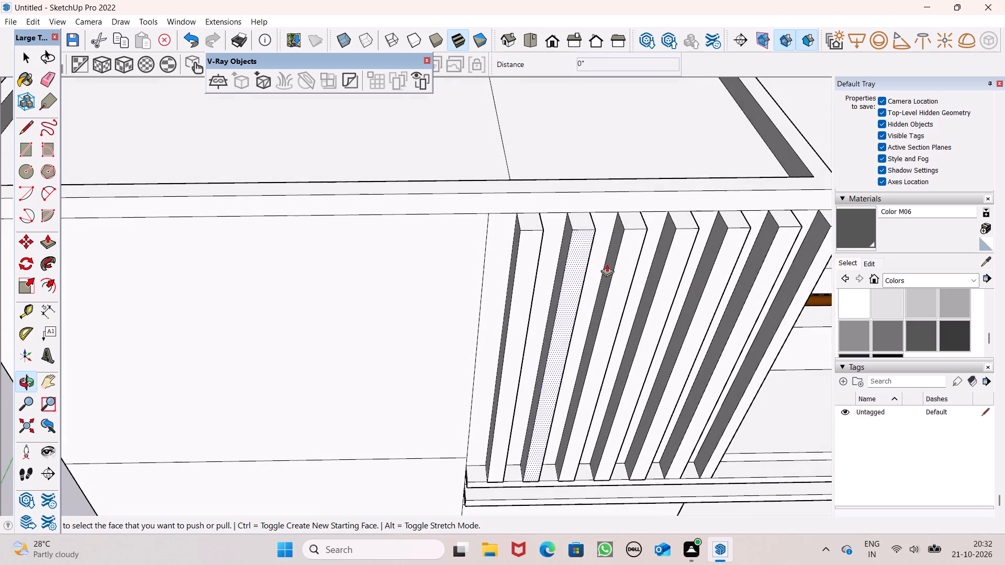
middle_drag(607, 264, 606, 276)
drag(531, 202, 540, 223)
Examine the tower's roof border and projecting front band from several angles and distances.
scroll(512, 178, down, 3)
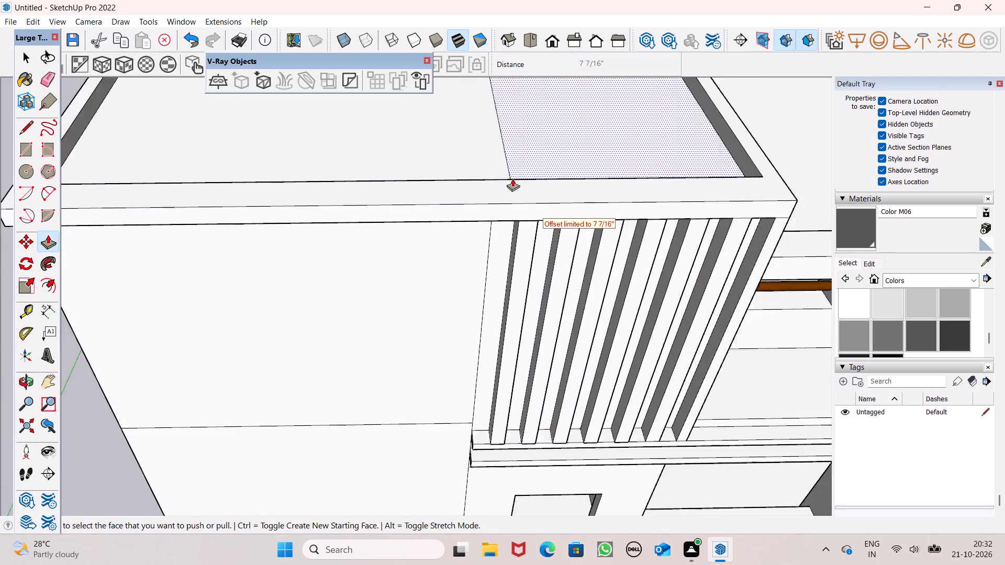
scroll(512, 178, down, 2)
middle_drag(575, 215, 486, 156)
scroll(553, 170, down, 4)
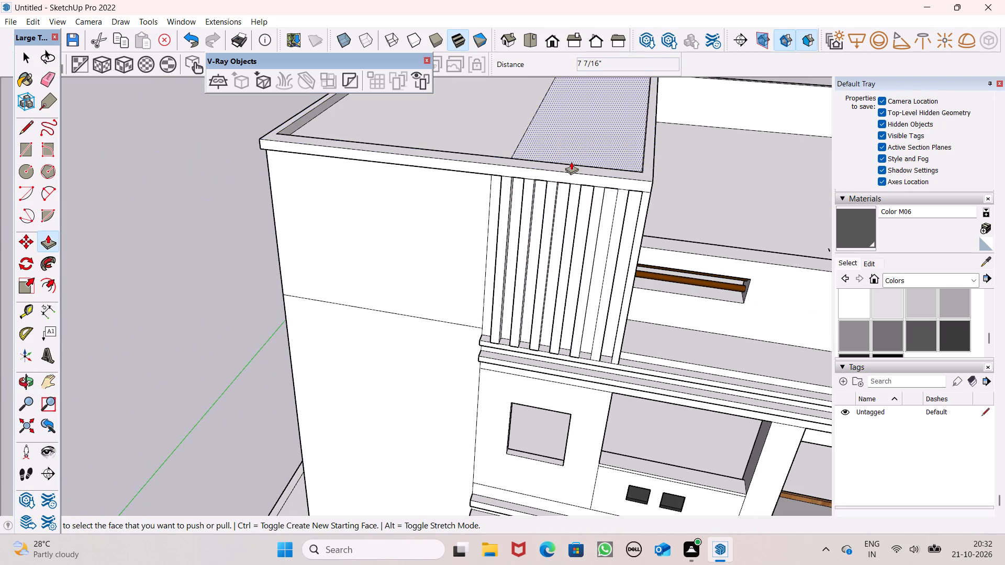
scroll(571, 162, down, 3)
middle_drag(558, 177, 390, 151)
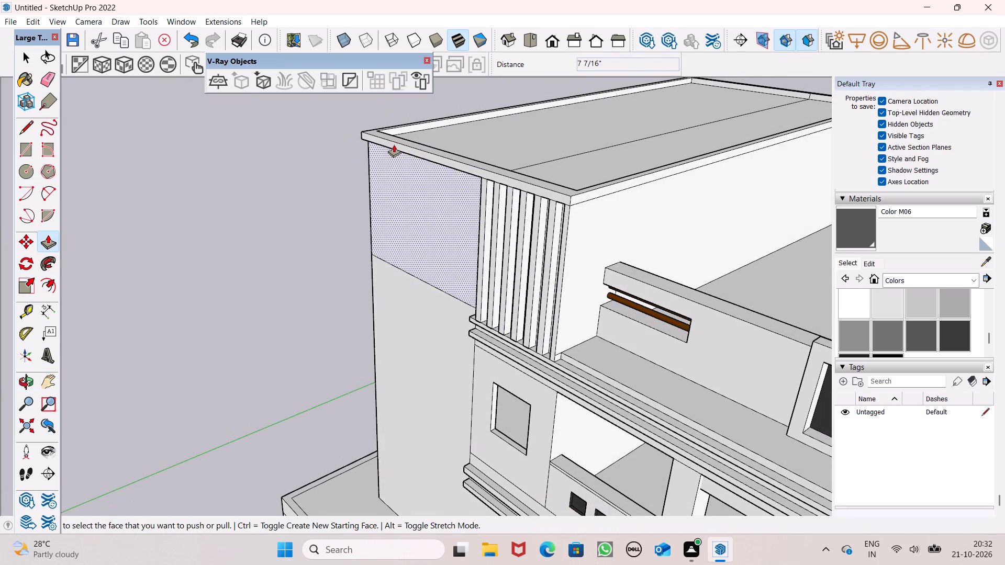
scroll(399, 153, down, 1)
middle_drag(414, 177, 495, 189)
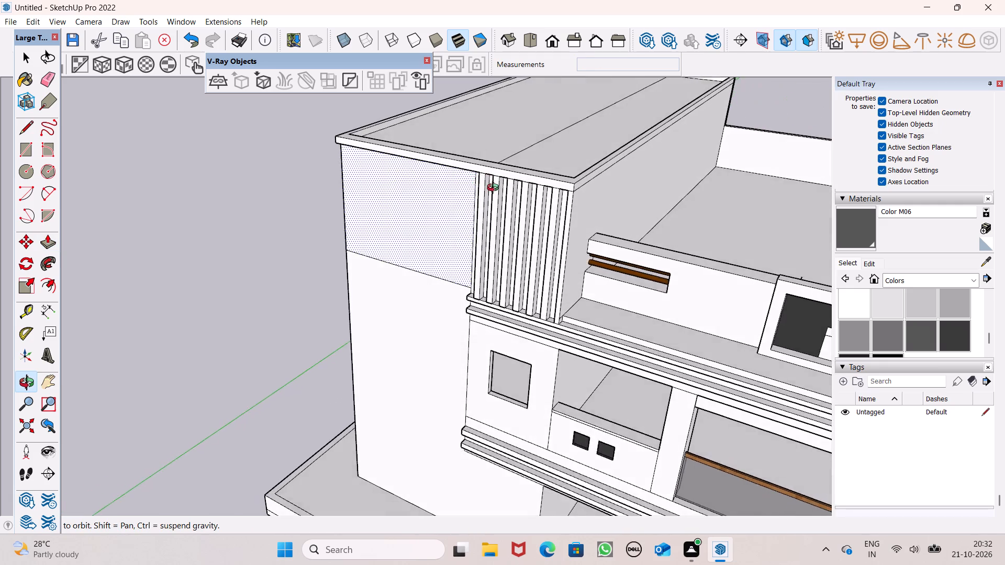
middle_drag(495, 189, 636, 179)
scroll(473, 146, down, 3)
scroll(470, 172, up, 1)
middle_drag(470, 178, 441, 222)
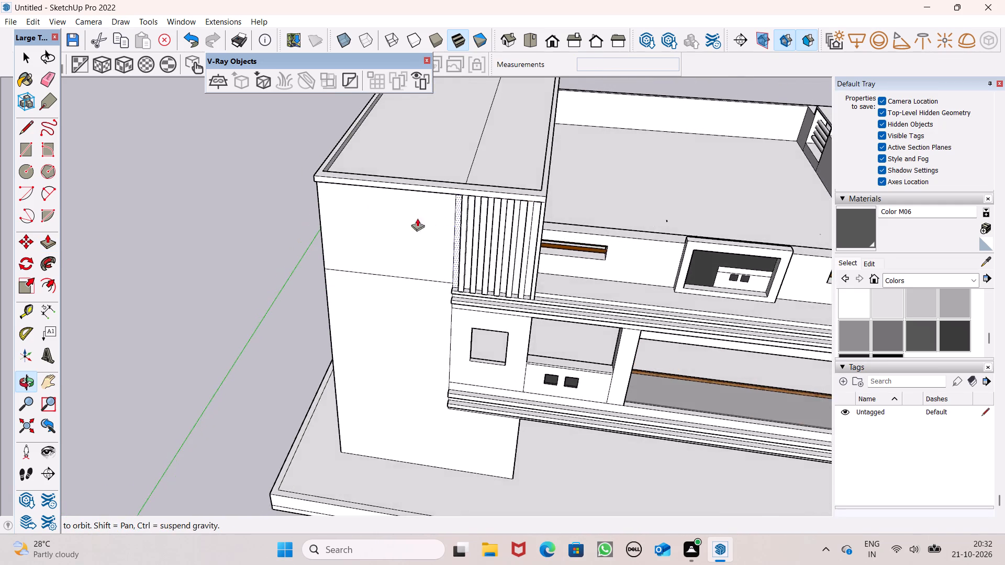
scroll(367, 211, down, 6)
scroll(355, 142, up, 4)
scroll(342, 133, down, 6)
scroll(350, 132, up, 3)
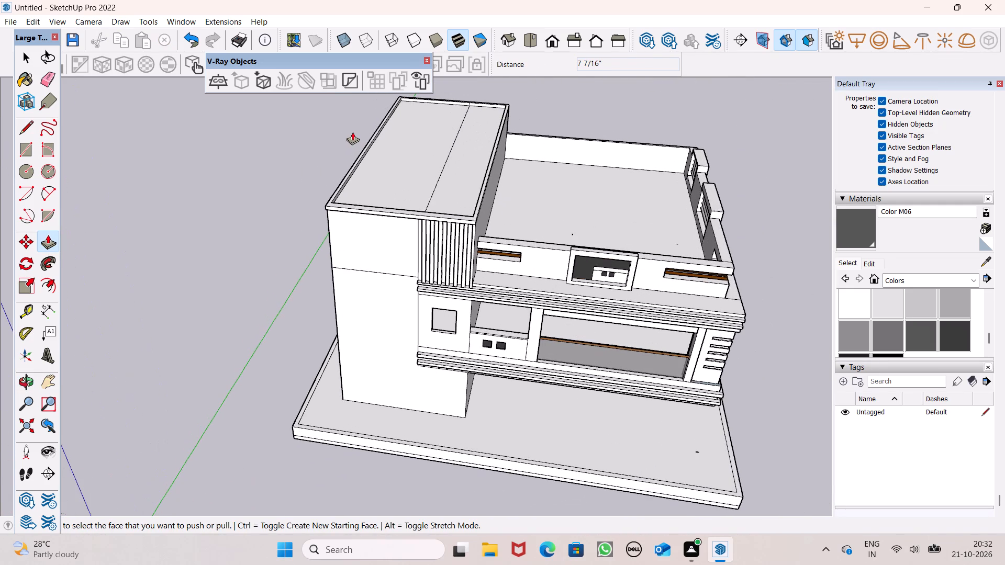
scroll(352, 132, up, 1)
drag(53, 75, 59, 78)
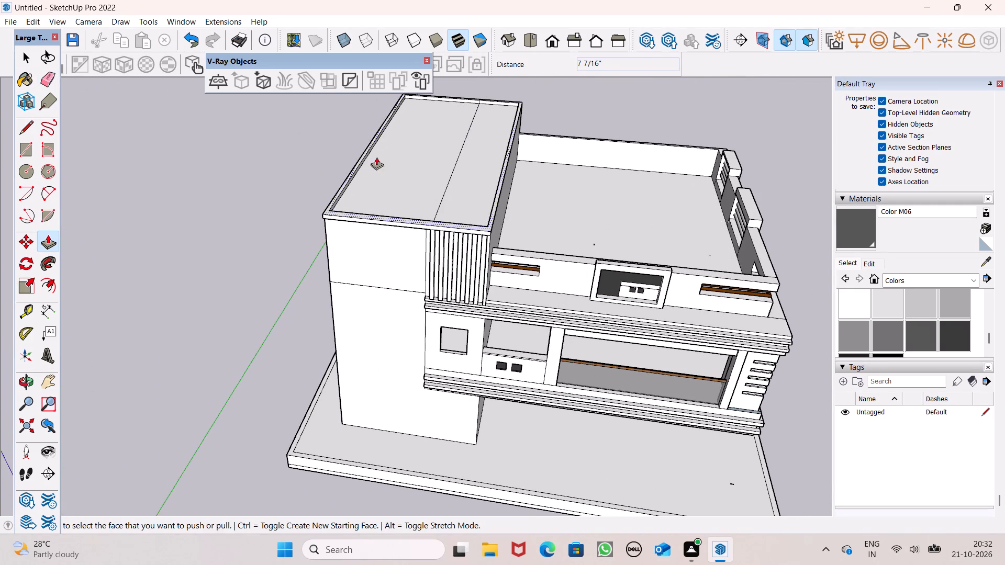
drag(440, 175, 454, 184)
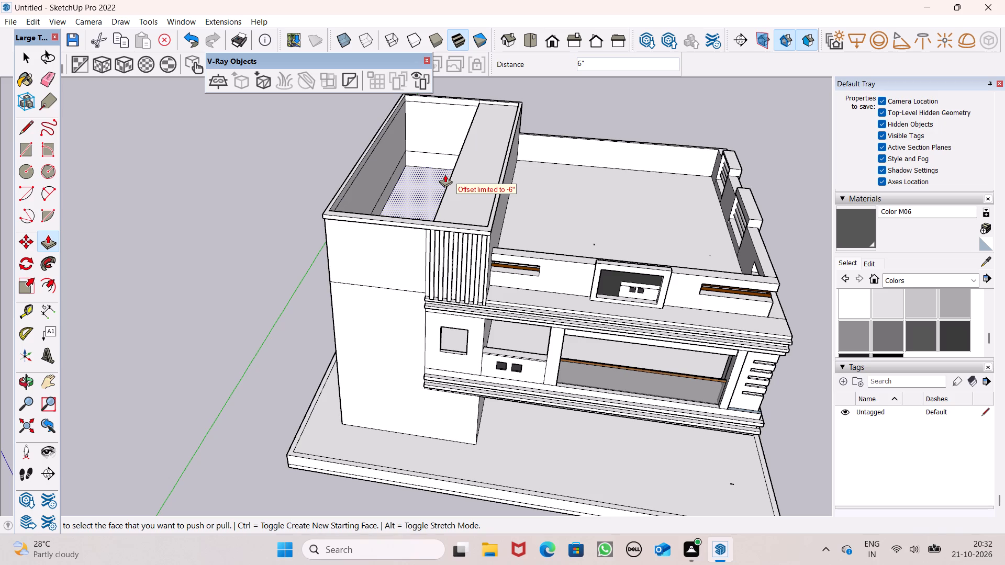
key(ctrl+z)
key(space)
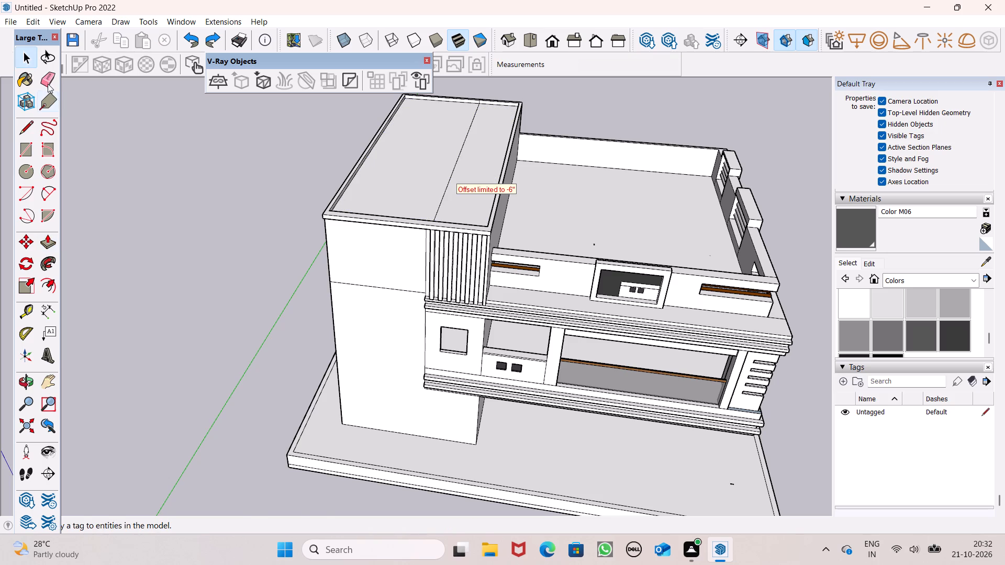
Erase the dividing line across the tower's roof.
click(45, 77)
drag(459, 154, 451, 154)
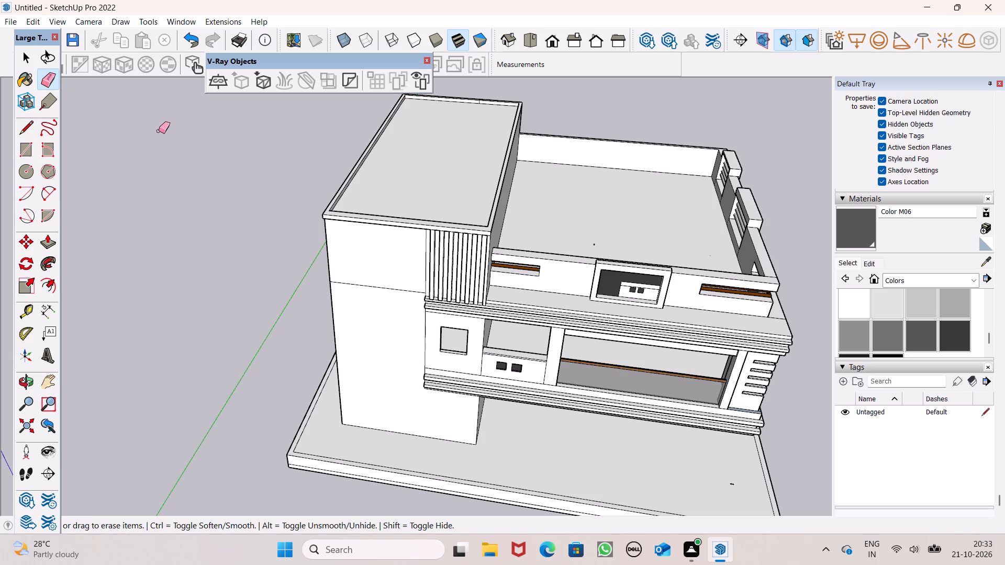
Draw a rectangle about 31' 8" by 16' 10" on the tower's roof, starting at the inner edge of its outer side border.
drag(18, 153, 21, 160)
scroll(222, 237, down, 2)
middle_drag(287, 271, 405, 355)
scroll(405, 355, down, 1)
middle_drag(320, 421, 309, 409)
middle_drag(403, 326, 334, 307)
scroll(341, 152, up, 3)
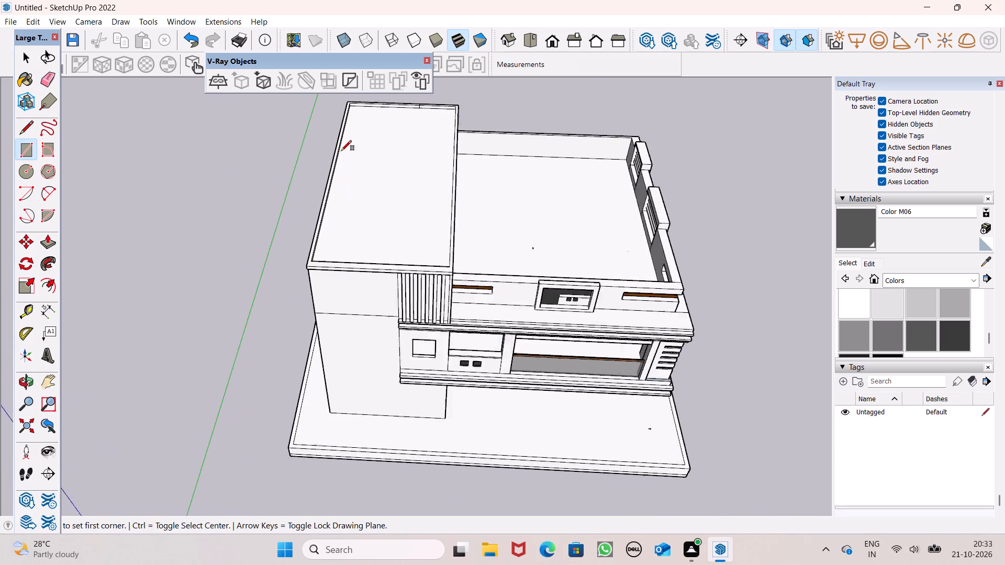
scroll(341, 151, up, 11)
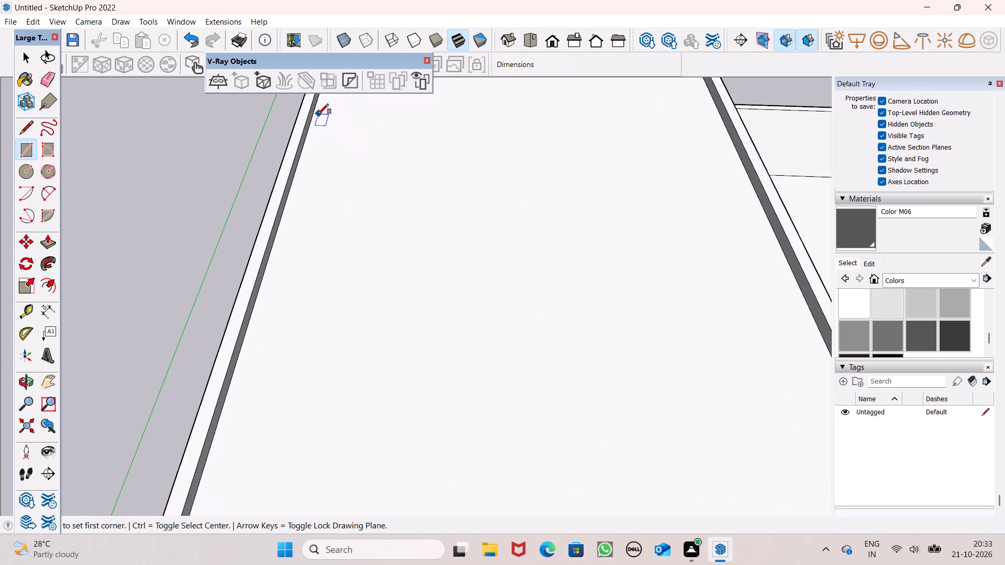
drag(320, 105, 330, 106)
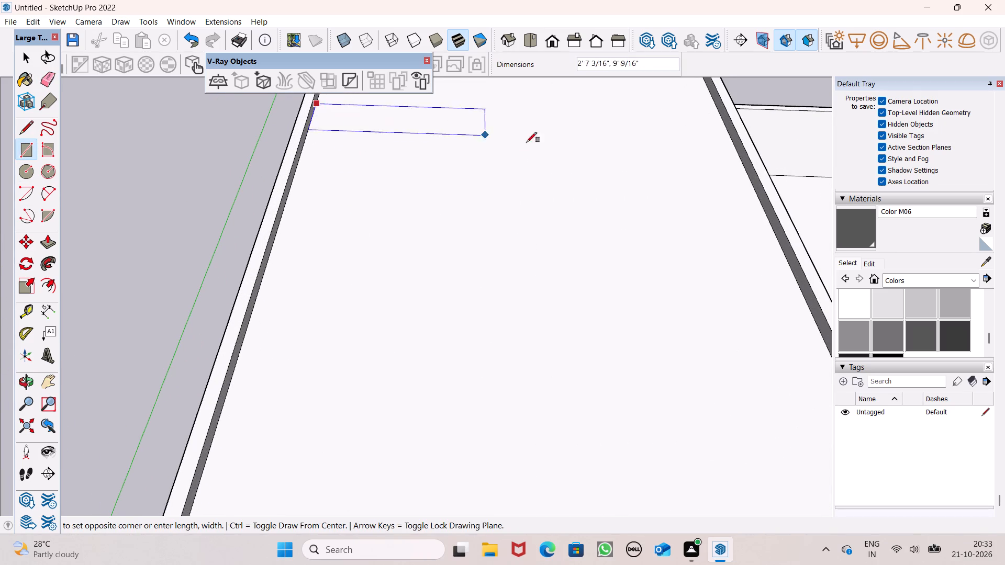
scroll(560, 151, down, 11)
scroll(635, 312, up, 1)
middle_drag(634, 314, 608, 338)
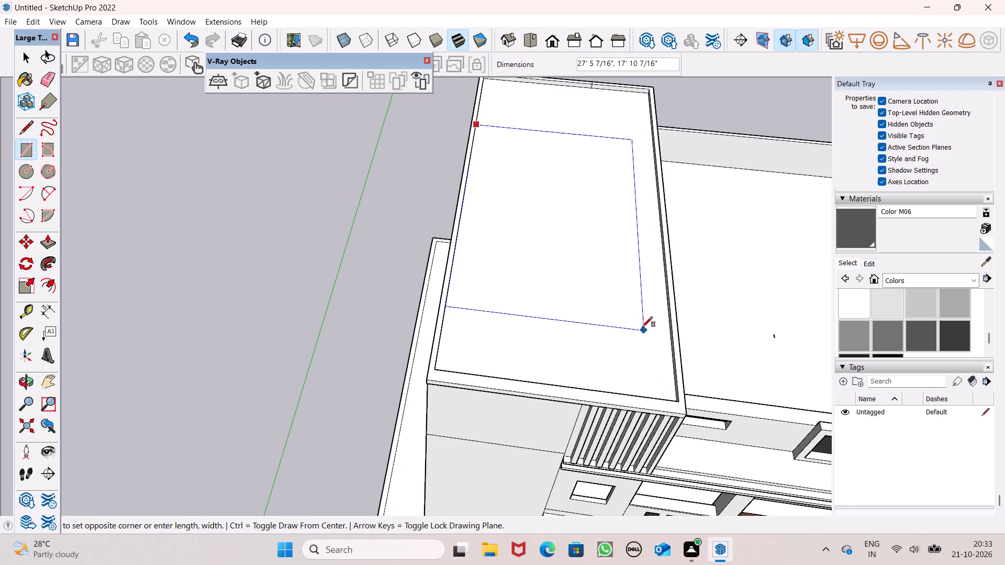
scroll(643, 372, up, 7)
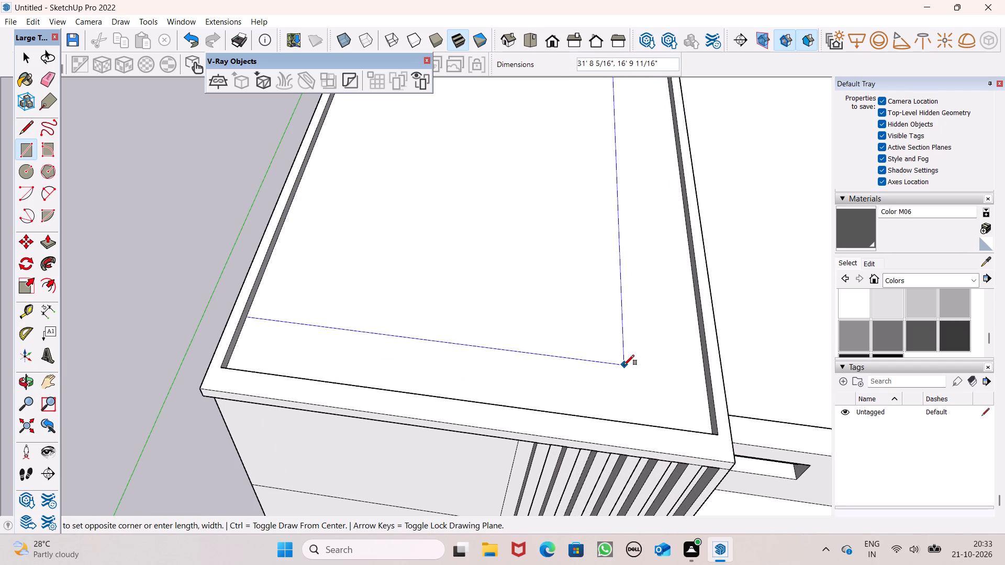
click(624, 365)
scroll(637, 358, down, 4)
key(space)
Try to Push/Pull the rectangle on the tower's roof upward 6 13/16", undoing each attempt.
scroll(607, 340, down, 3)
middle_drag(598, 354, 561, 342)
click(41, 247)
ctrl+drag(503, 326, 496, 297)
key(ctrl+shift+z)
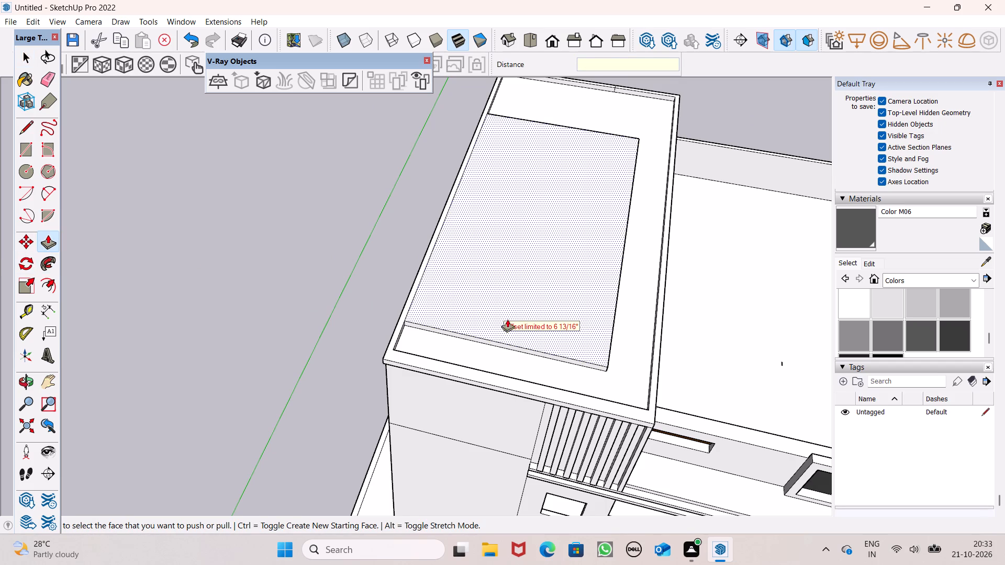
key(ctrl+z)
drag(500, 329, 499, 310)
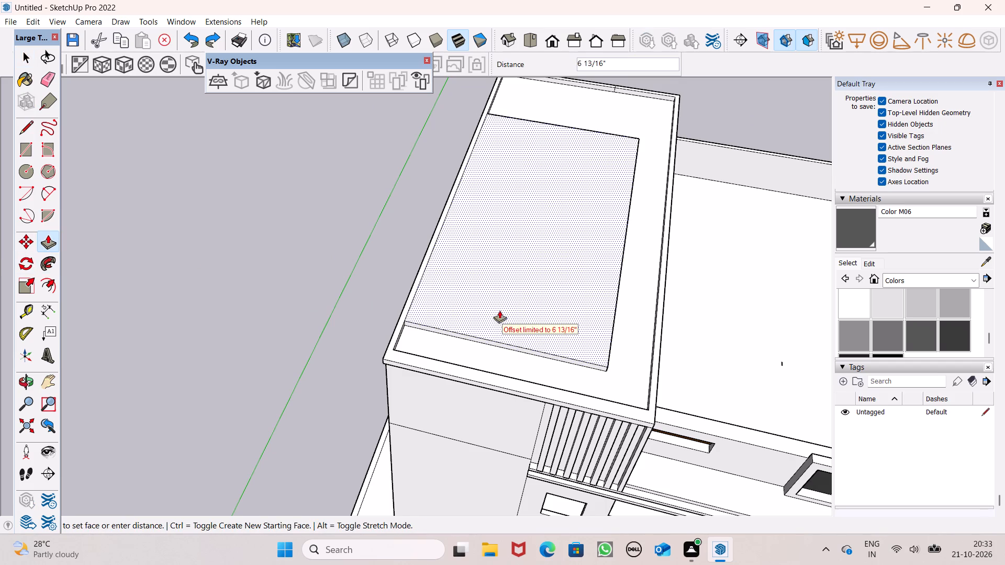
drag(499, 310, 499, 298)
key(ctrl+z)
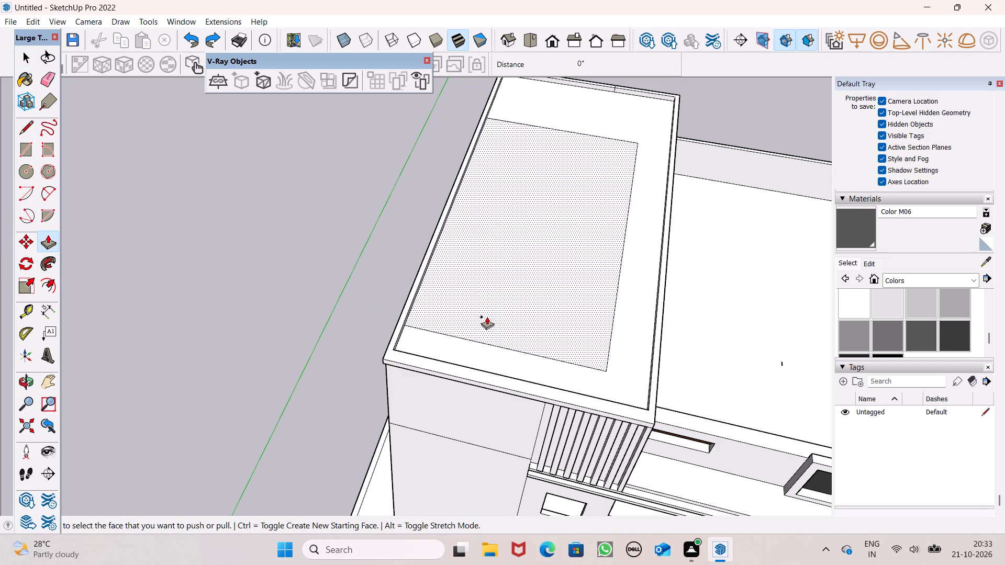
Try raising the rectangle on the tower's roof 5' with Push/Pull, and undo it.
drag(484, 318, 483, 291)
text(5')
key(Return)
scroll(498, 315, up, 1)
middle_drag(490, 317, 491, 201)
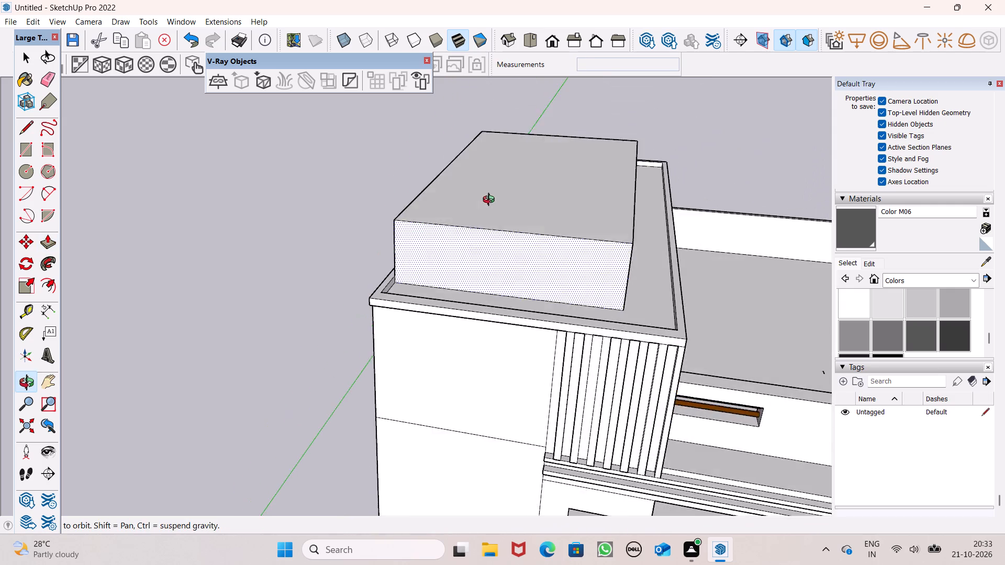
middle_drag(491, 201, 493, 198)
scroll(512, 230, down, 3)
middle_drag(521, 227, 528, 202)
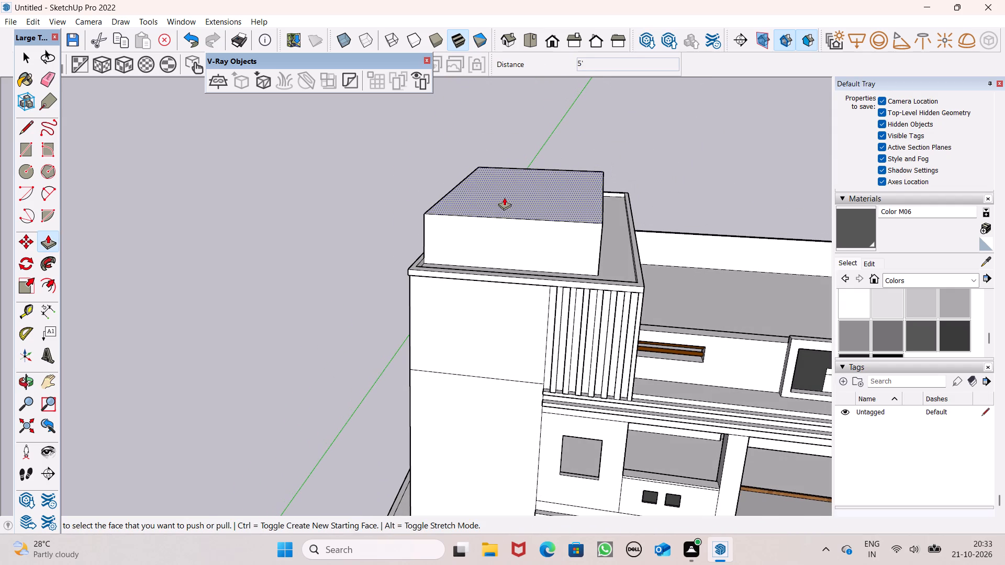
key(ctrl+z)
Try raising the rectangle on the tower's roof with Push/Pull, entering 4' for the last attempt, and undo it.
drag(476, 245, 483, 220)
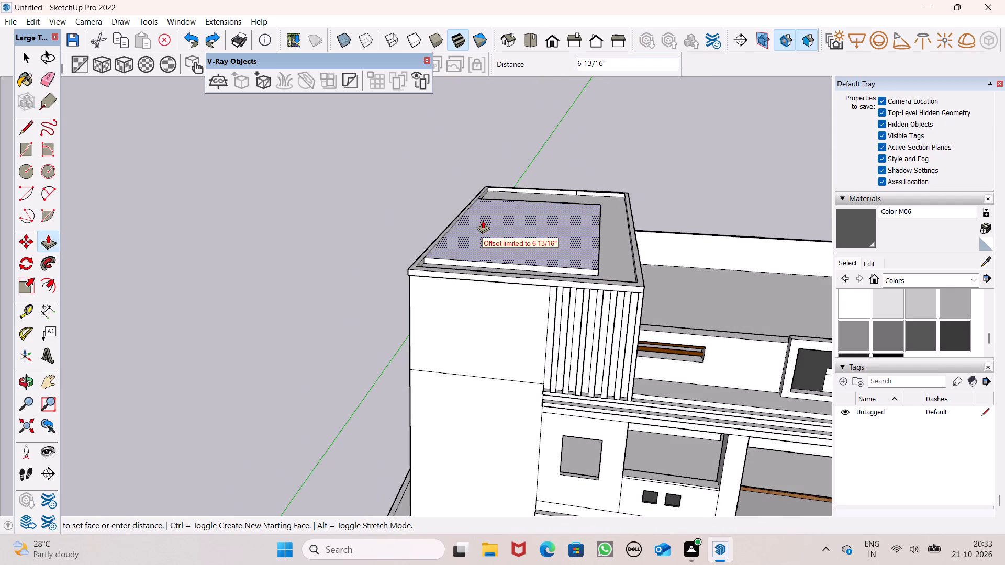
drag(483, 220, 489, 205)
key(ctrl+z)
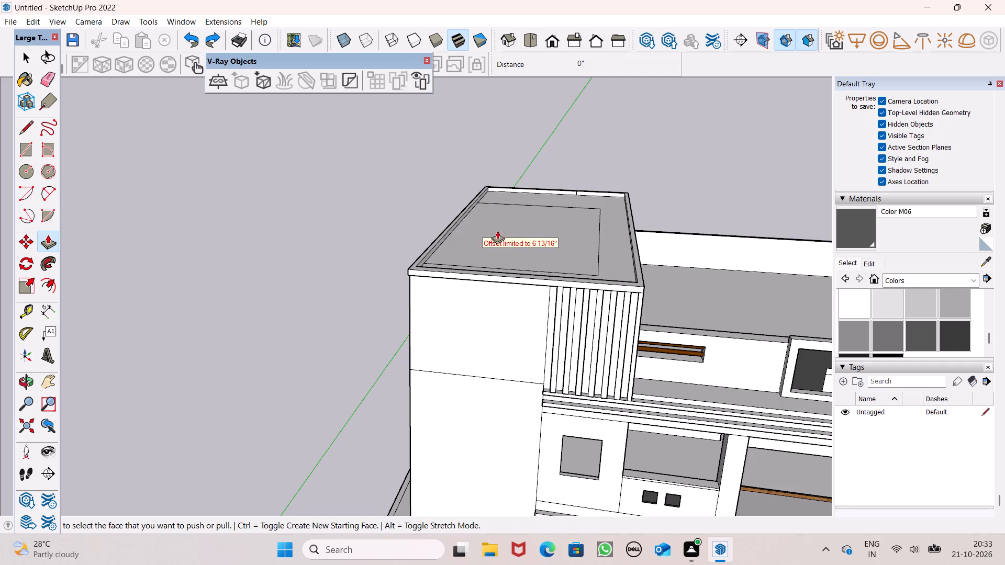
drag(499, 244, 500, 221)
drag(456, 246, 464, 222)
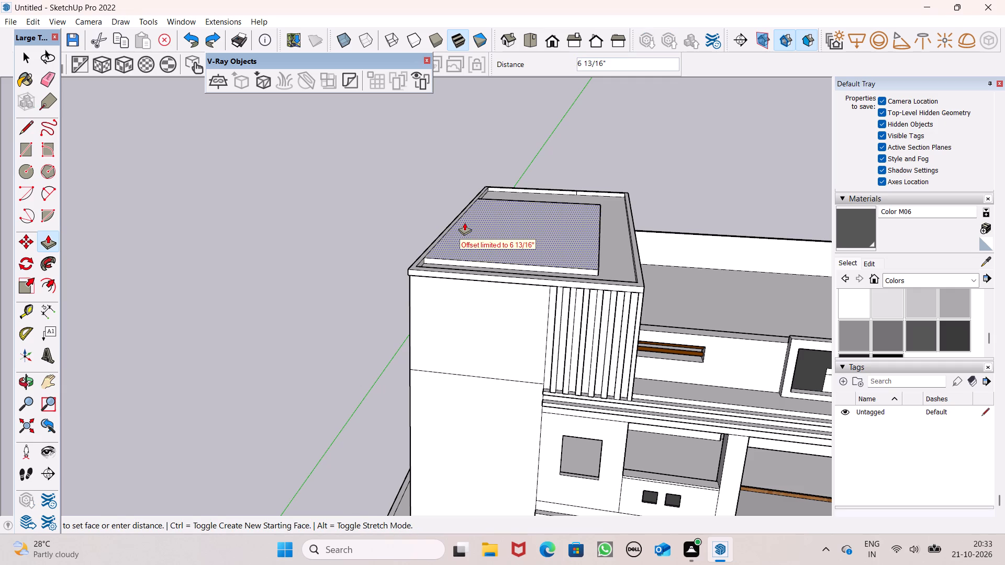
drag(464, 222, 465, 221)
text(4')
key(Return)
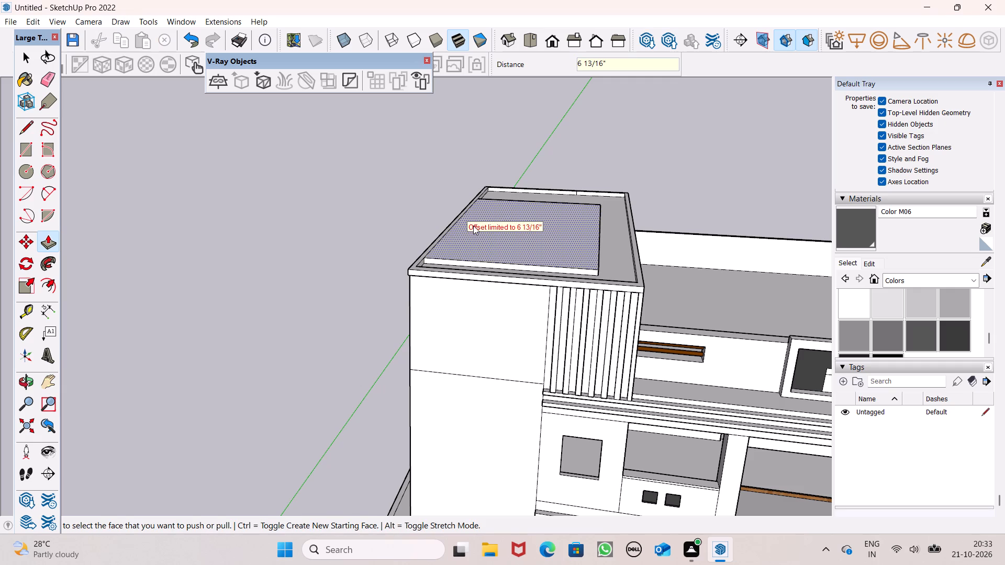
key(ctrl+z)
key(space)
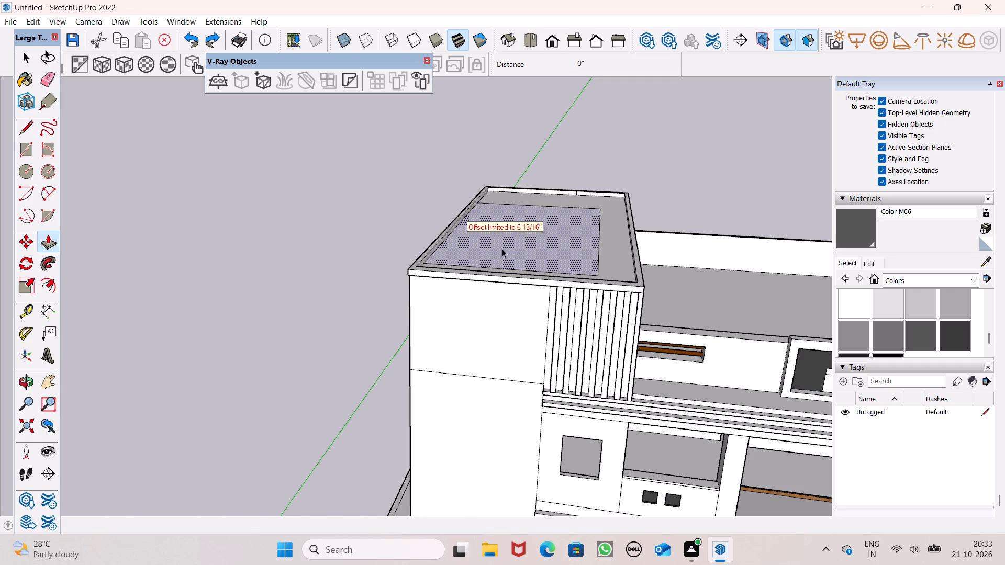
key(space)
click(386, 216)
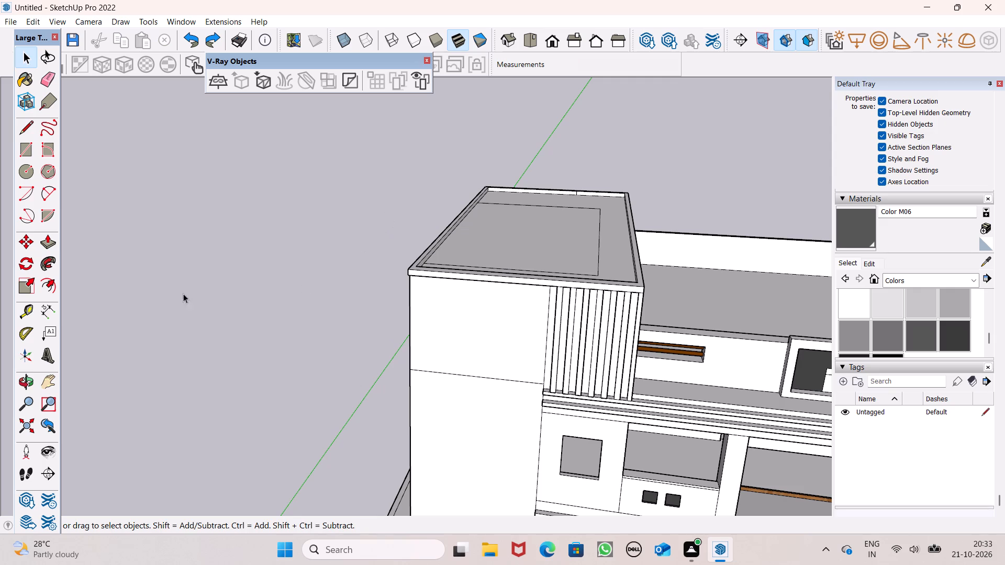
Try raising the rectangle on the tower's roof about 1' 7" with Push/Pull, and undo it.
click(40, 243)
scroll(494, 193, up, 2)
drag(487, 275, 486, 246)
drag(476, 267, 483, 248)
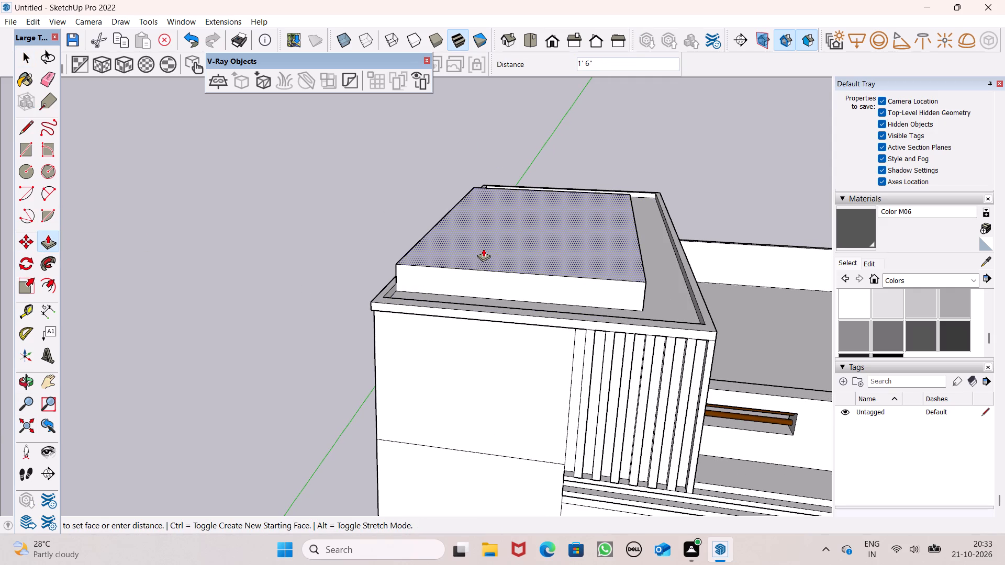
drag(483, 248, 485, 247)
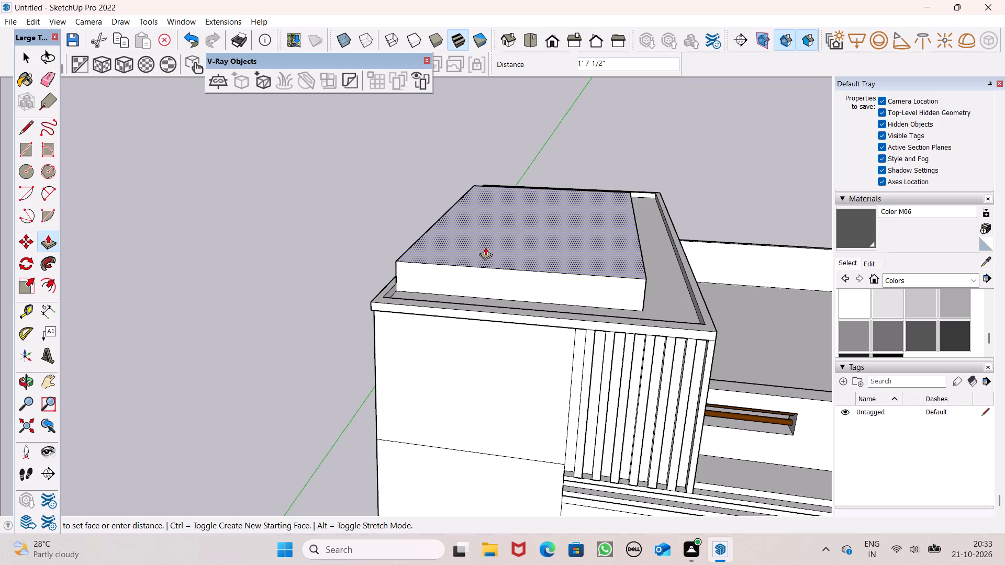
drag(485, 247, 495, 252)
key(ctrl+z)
Push/Pull the rectangle on the tower's roof upward 6 13/16".
drag(491, 275, 498, 238)
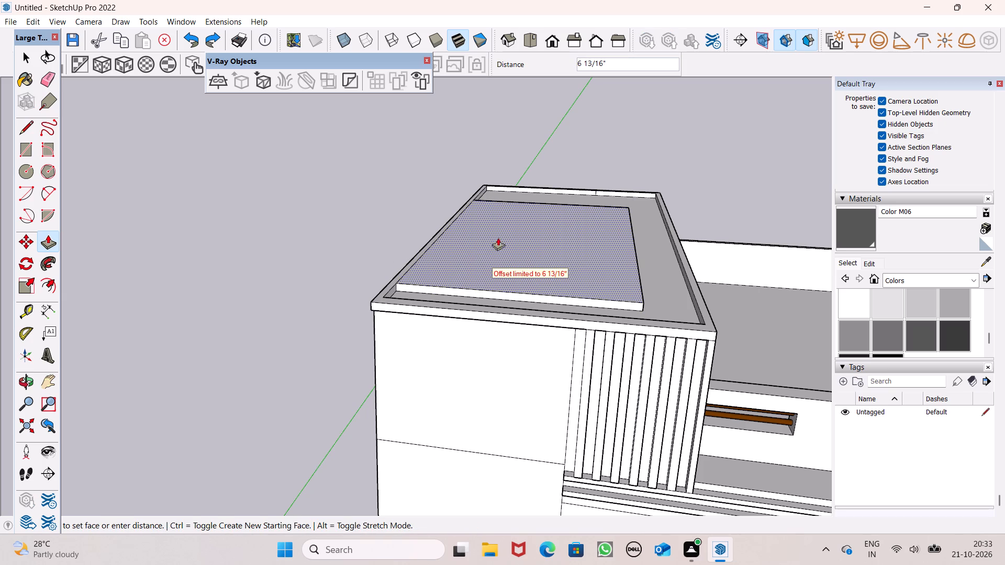
drag(498, 238, 502, 235)
scroll(470, 275, up, 2)
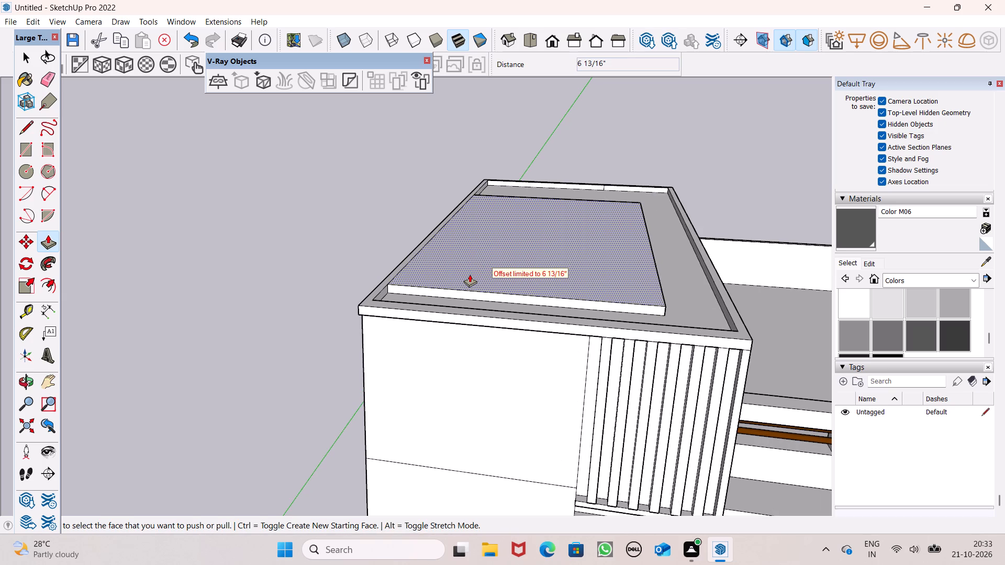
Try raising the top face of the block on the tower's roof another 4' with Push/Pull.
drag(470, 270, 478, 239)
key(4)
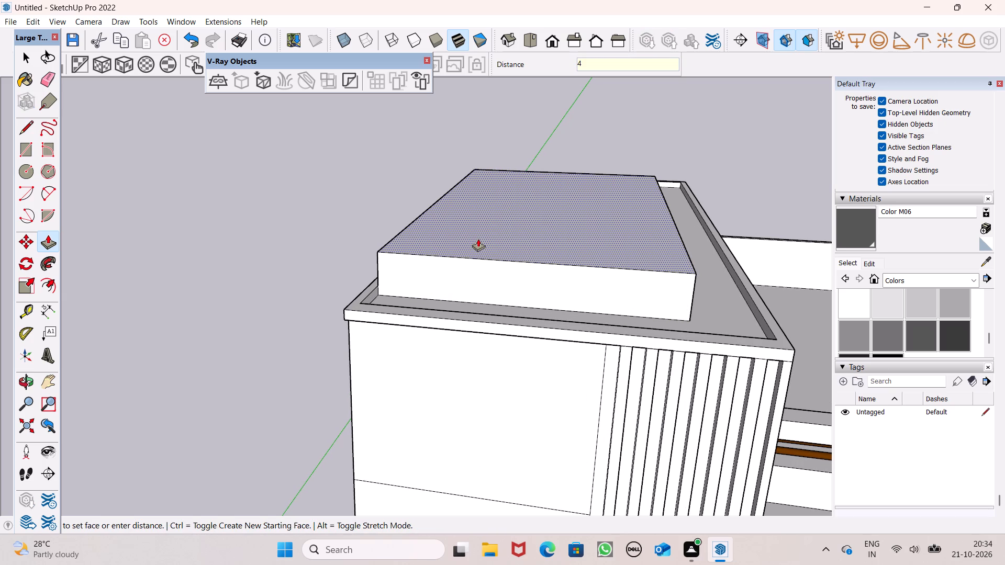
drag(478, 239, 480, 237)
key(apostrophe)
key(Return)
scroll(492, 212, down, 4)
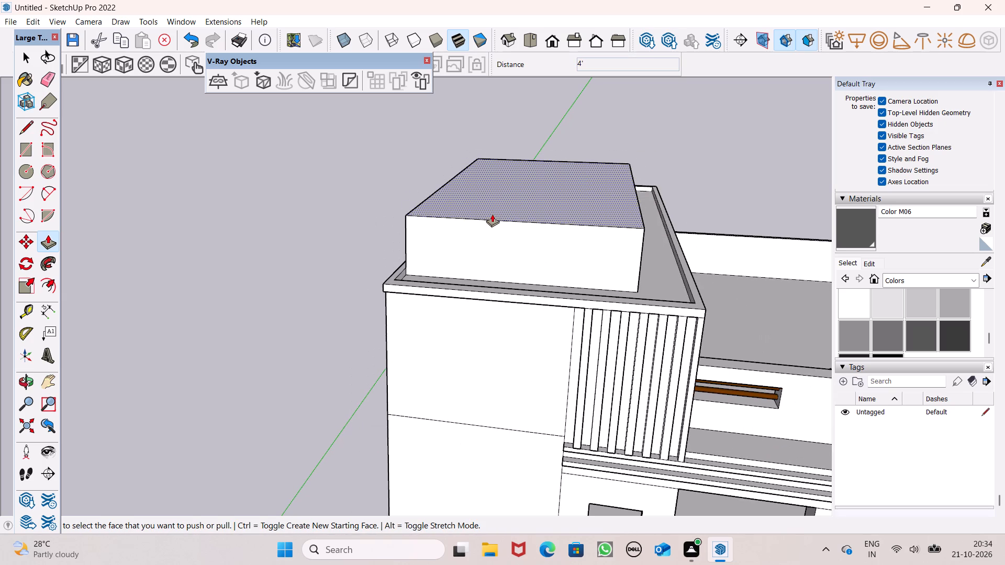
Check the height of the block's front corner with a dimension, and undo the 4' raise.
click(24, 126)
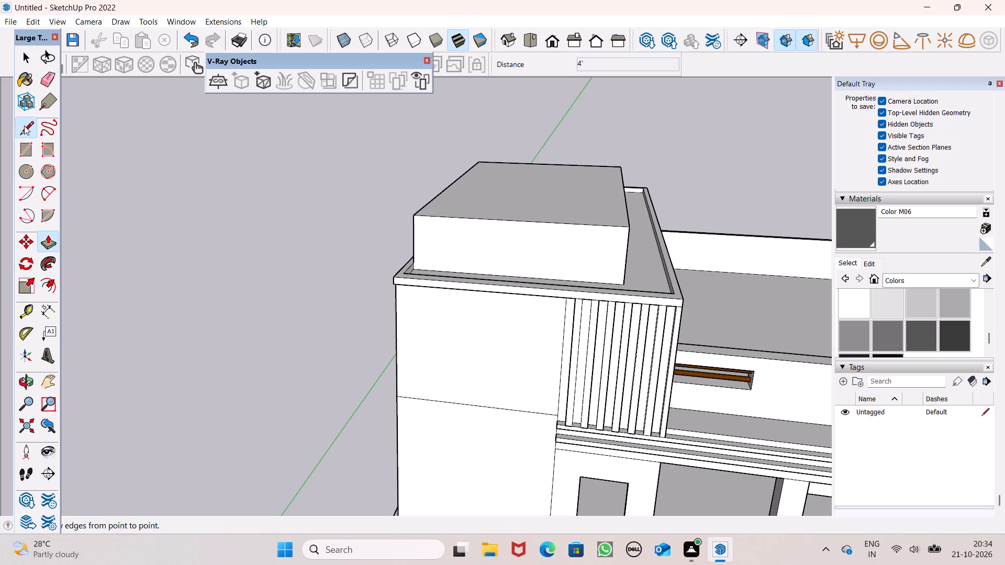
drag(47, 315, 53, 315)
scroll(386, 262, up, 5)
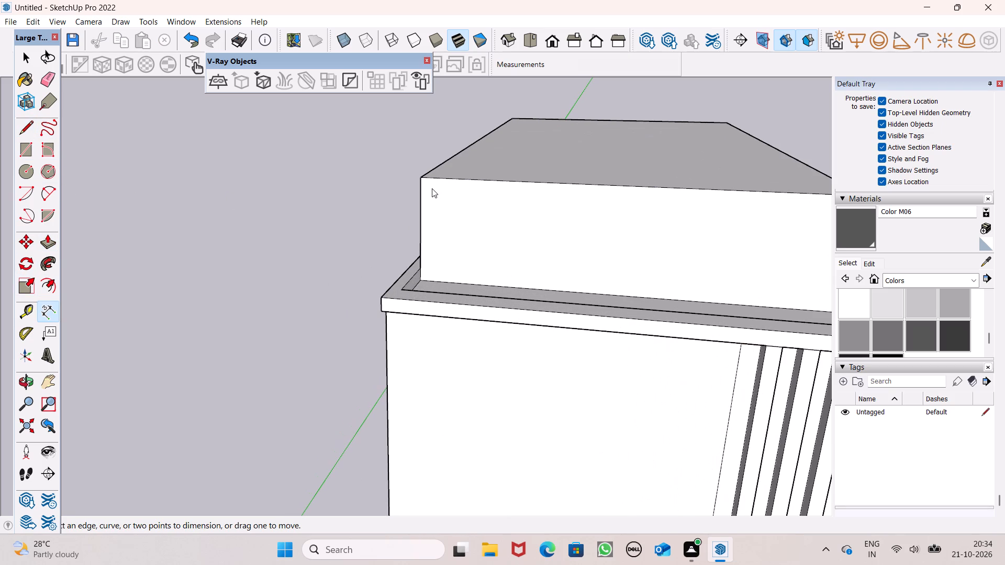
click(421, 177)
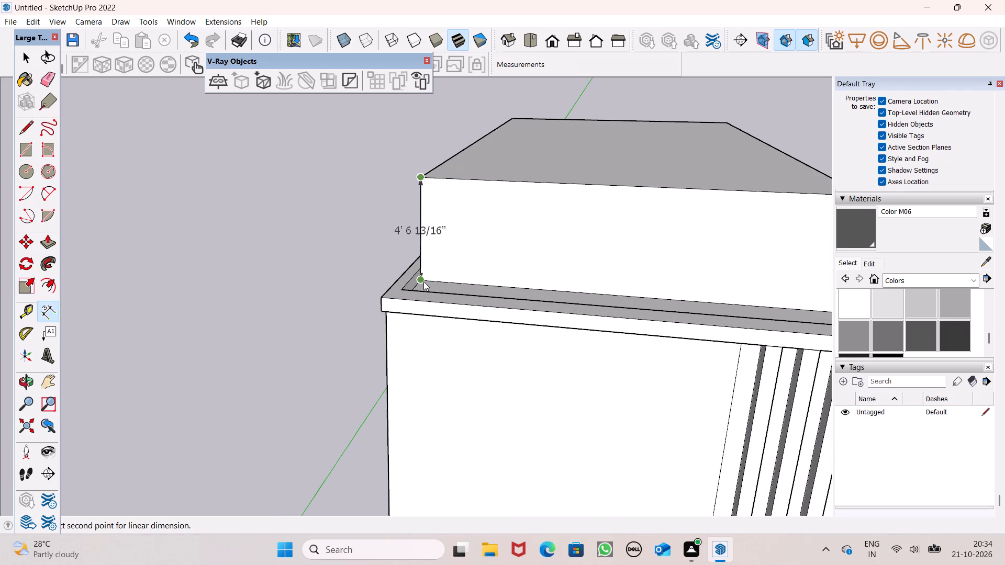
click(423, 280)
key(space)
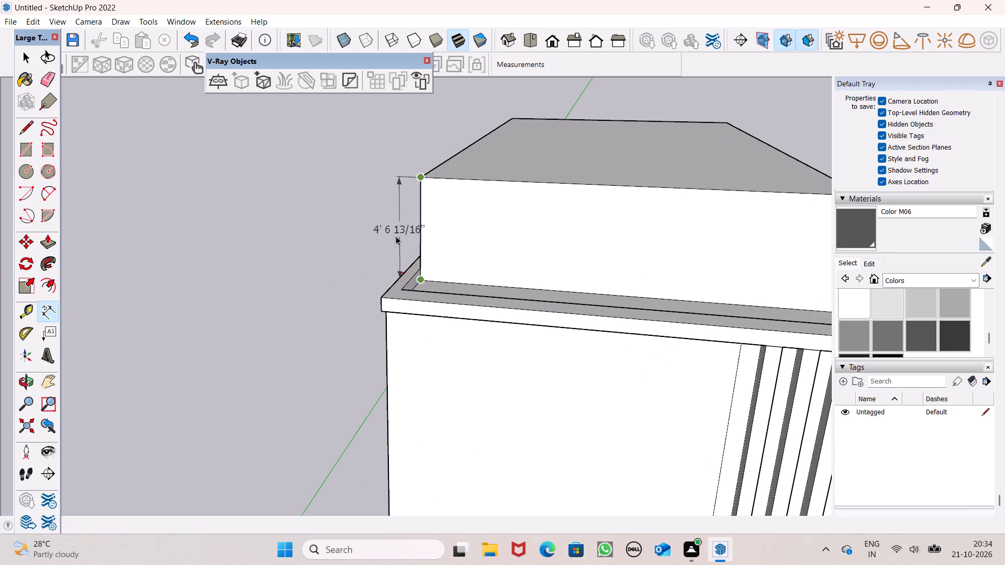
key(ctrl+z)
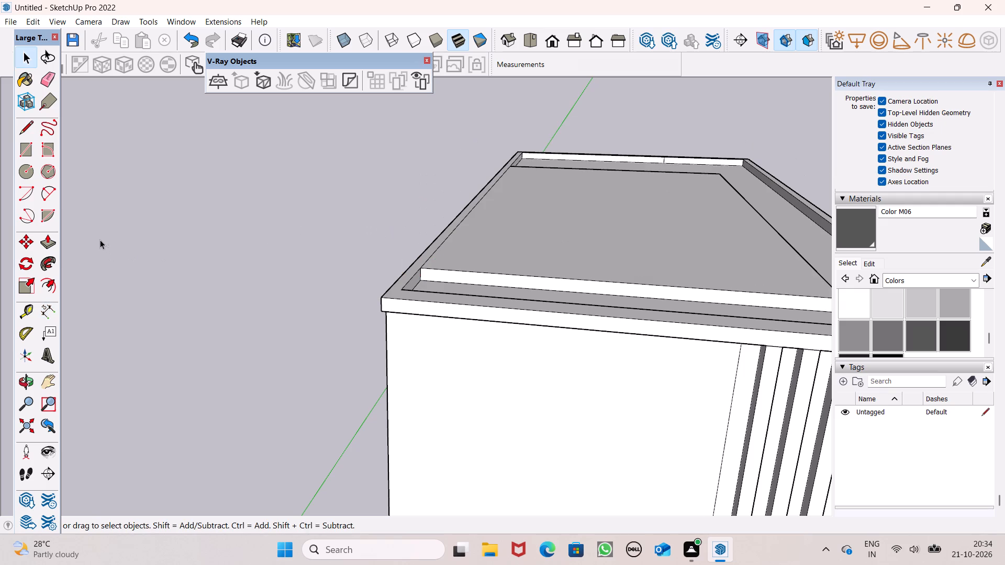
Push/Pull the top face of the block on the tower's roof up another 3'.
click(47, 240)
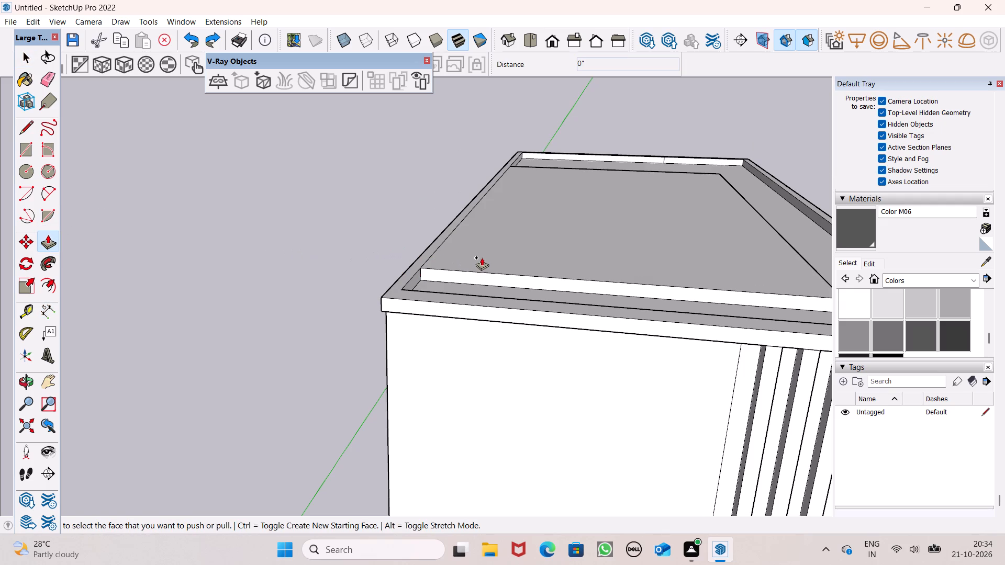
drag(478, 259, 491, 212)
key(3)
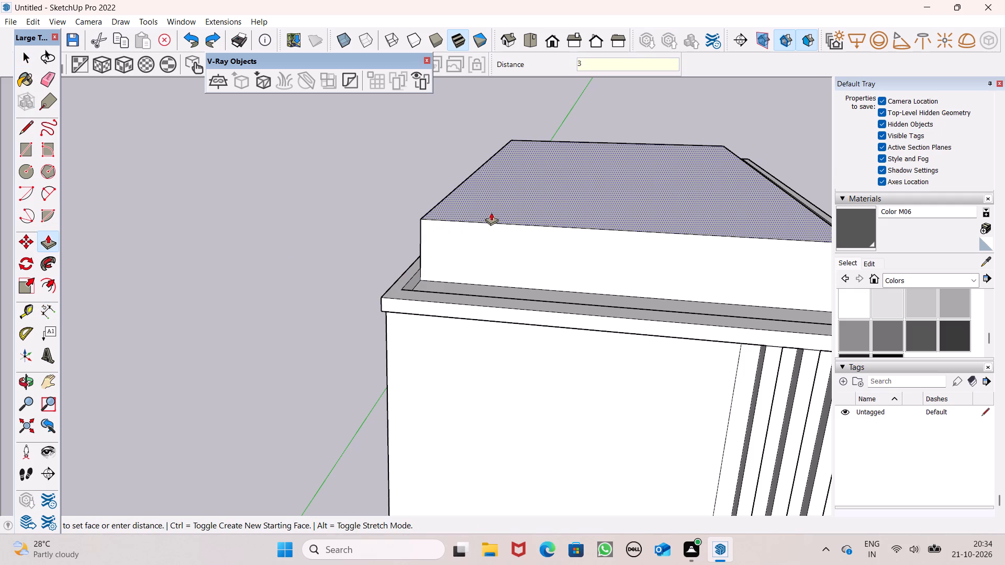
drag(491, 212, 493, 211)
key(apostrophe)
key(Return)
scroll(493, 211, down, 4)
middle_drag(480, 228, 451, 208)
key(space)
scroll(466, 203, down, 4)
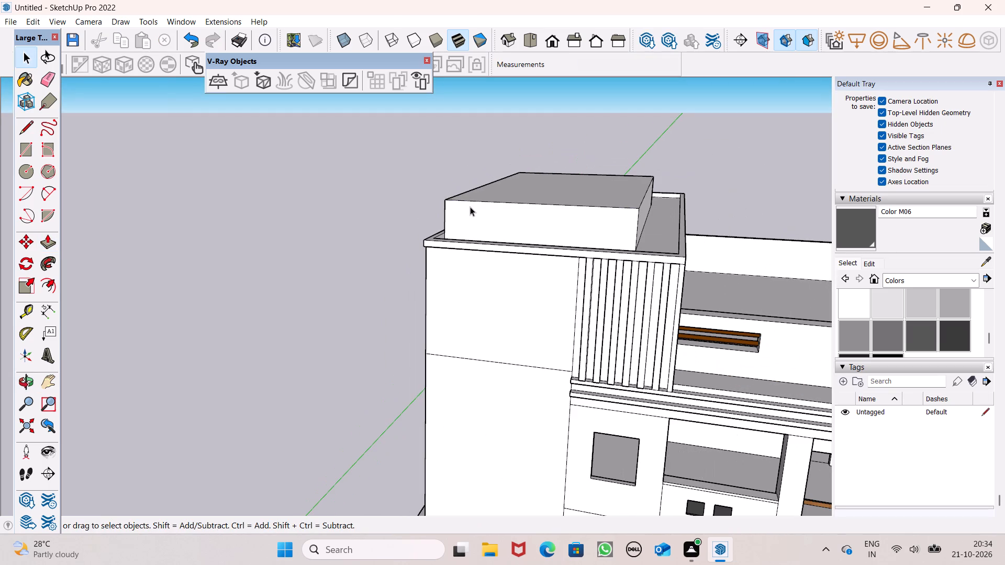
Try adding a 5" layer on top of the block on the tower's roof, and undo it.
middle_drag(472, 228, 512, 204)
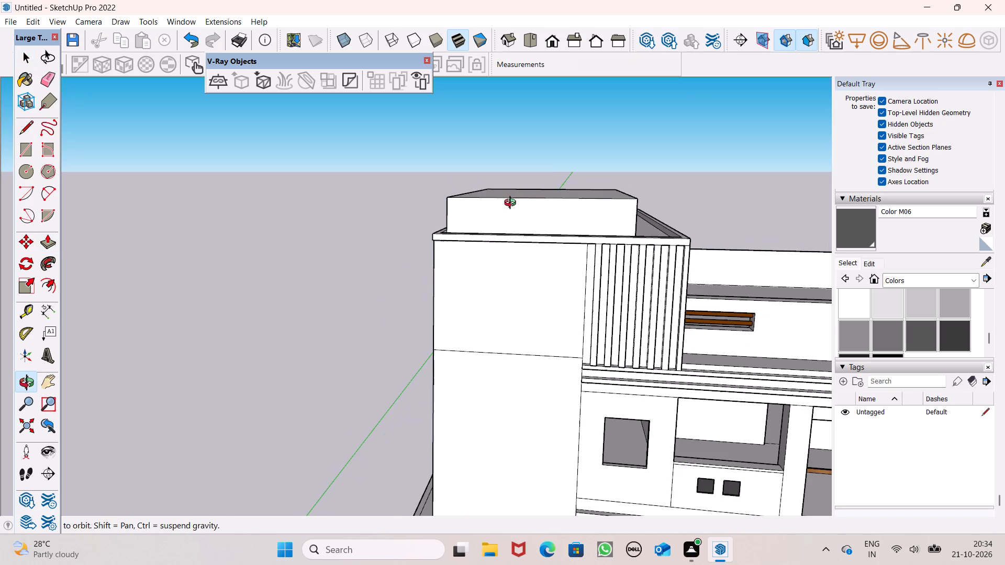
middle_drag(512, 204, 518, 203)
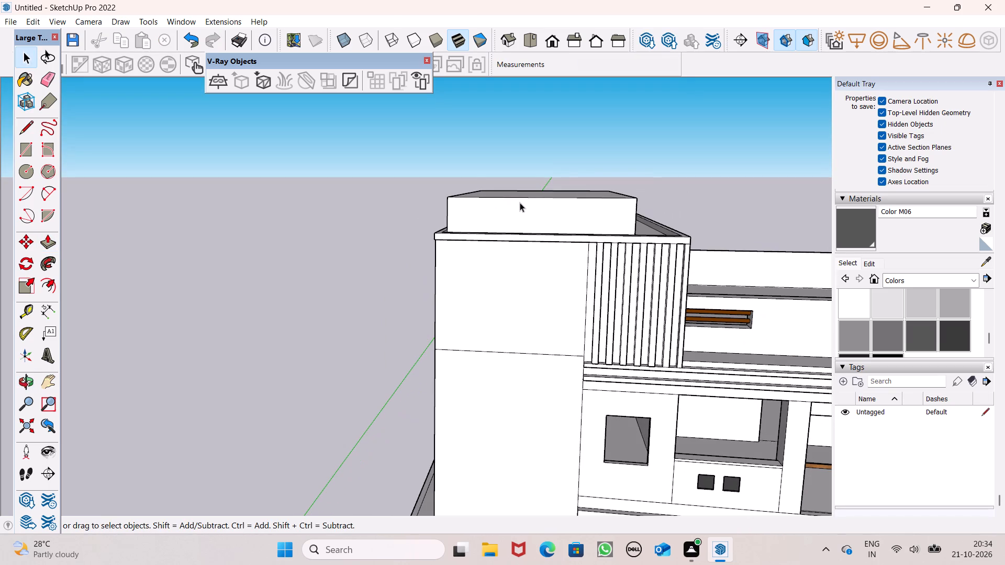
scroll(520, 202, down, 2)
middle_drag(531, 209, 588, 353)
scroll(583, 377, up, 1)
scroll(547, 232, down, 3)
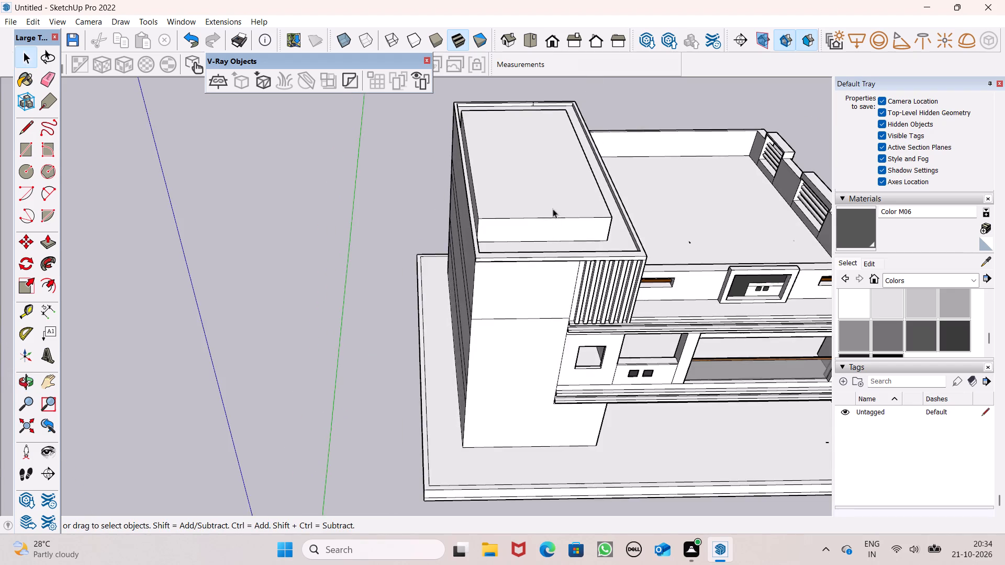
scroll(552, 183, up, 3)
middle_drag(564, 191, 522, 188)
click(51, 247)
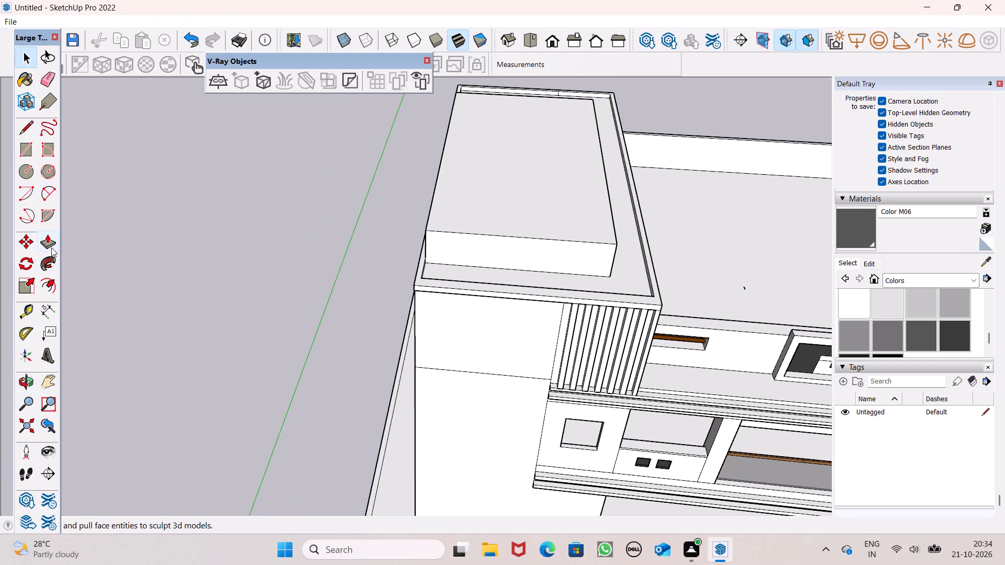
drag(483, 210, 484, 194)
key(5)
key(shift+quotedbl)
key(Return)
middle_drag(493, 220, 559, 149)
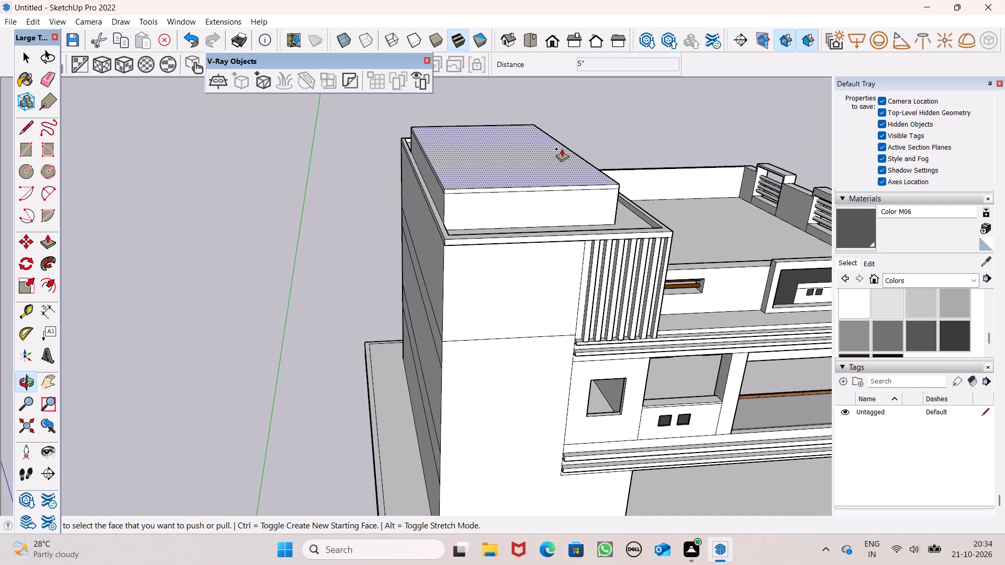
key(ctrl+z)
Push/Pull the block's top face up 1' to form a slab layer above it.
drag(543, 174, 544, 159)
text(1')
key(Return)
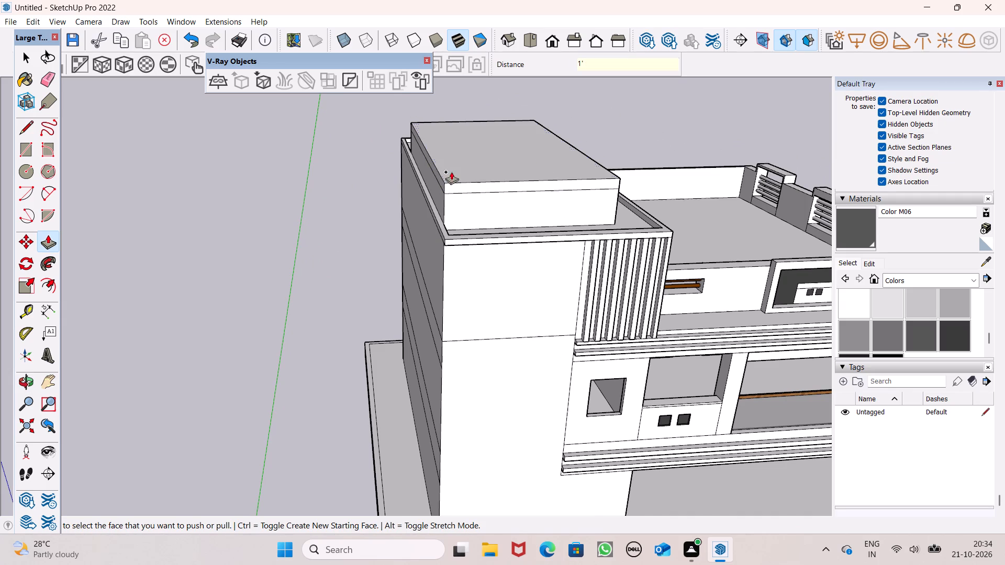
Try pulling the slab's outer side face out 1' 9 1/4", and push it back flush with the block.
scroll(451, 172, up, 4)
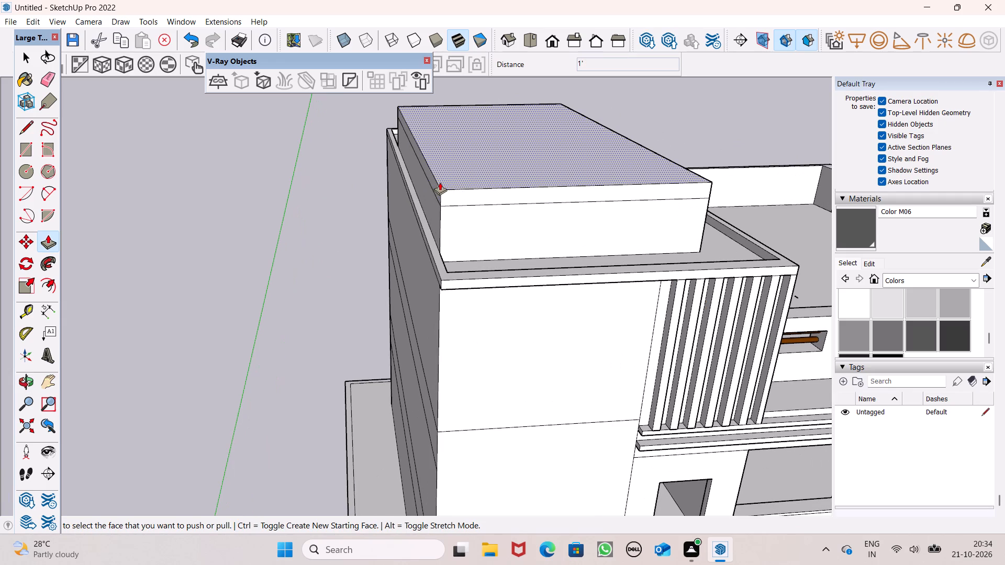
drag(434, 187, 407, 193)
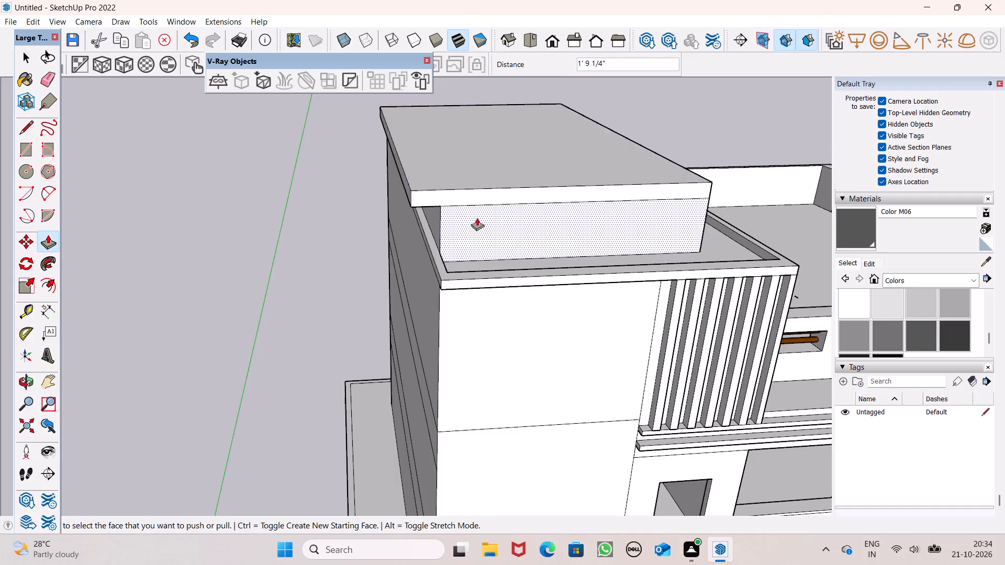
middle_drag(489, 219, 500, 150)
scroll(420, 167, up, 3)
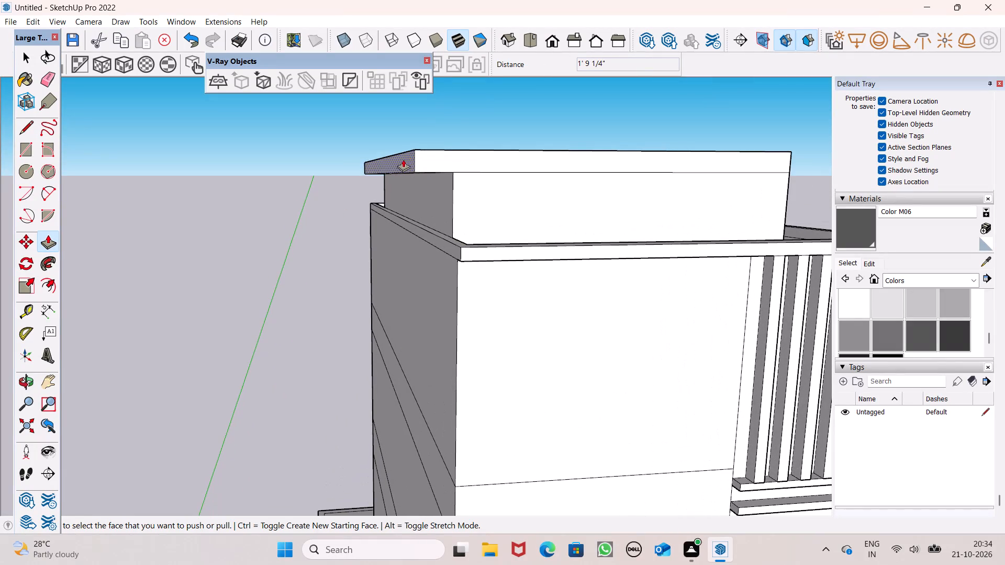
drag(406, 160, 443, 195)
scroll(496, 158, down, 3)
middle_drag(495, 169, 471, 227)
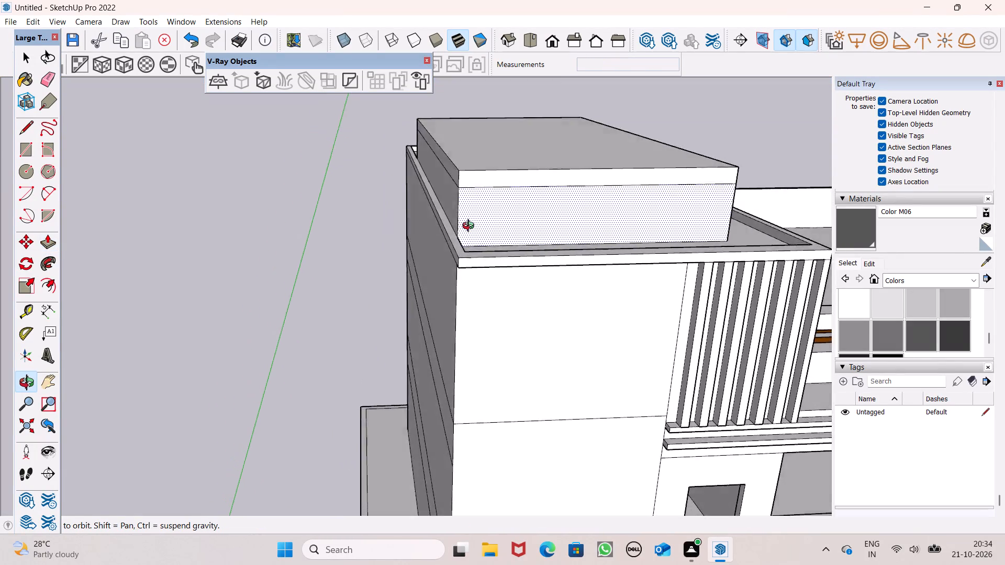
Pull the slab's outer side and front faces outward so they overhang the block below.
middle_drag(471, 227, 532, 282)
scroll(506, 228, up, 3)
drag(461, 194, 453, 197)
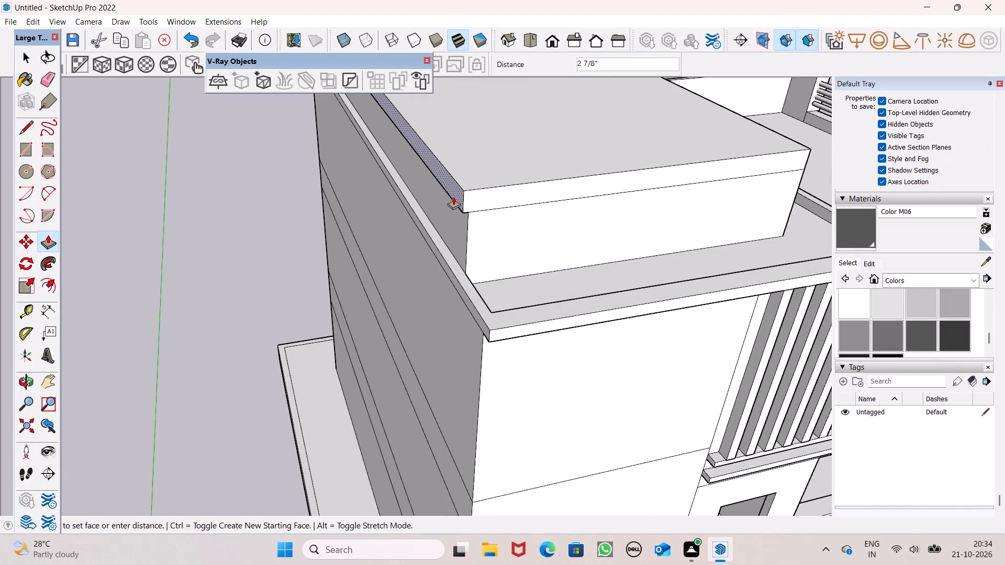
drag(453, 197, 447, 200)
drag(473, 197, 487, 220)
scroll(485, 197, down, 4)
Extend the slab's side facing the main roof outward about 8' 2" with Push/Pull.
middle_drag(508, 207, 379, 130)
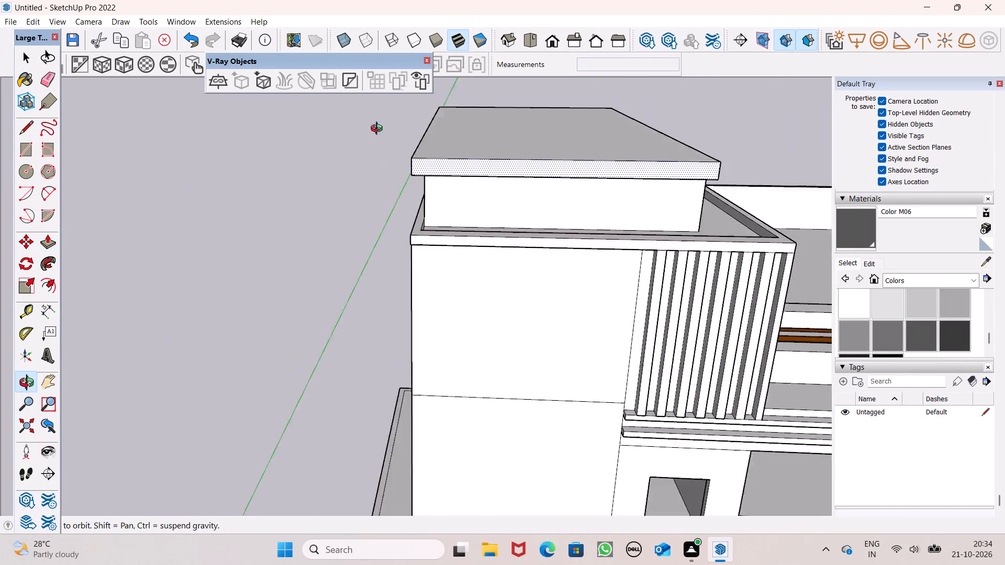
middle_drag(379, 130, 180, 73)
drag(534, 92, 607, 122)
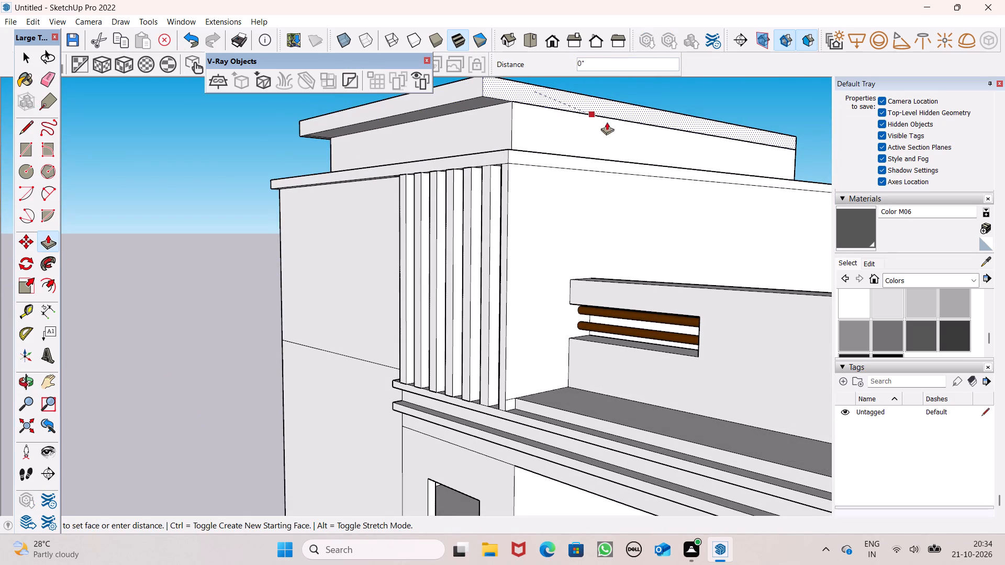
drag(607, 122, 687, 140)
Erase the leftover edge on the underside of the slab's overhang facing the main roof.
scroll(582, 142, down, 6)
middle_drag(568, 145, 726, 131)
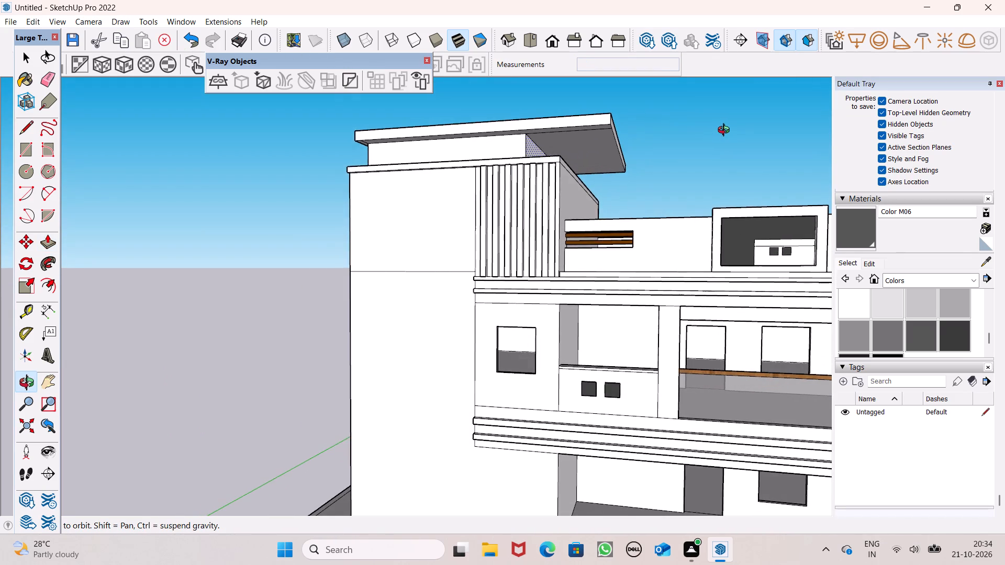
middle_drag(726, 131, 729, 152)
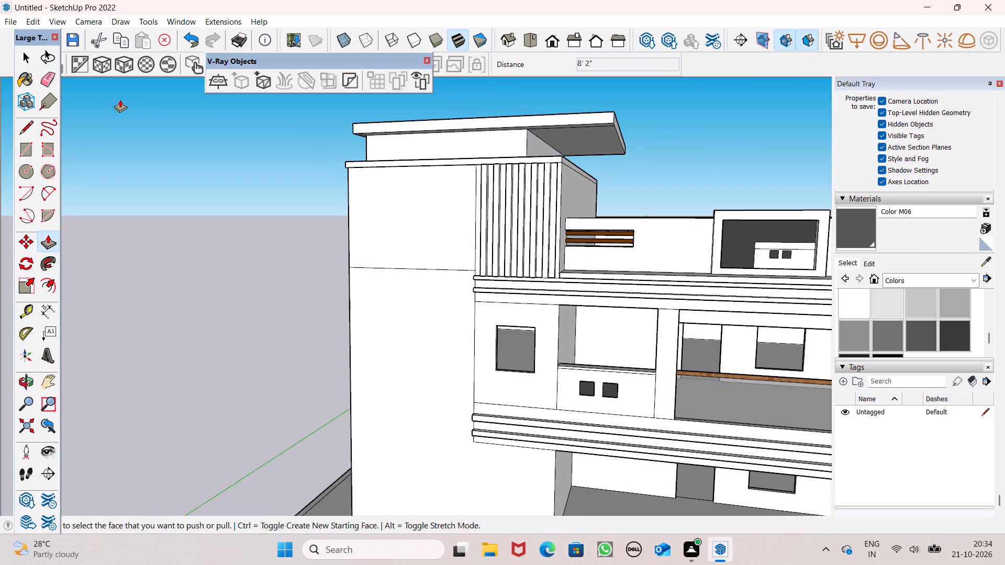
click(51, 80)
scroll(525, 132, up, 7)
click(588, 116)
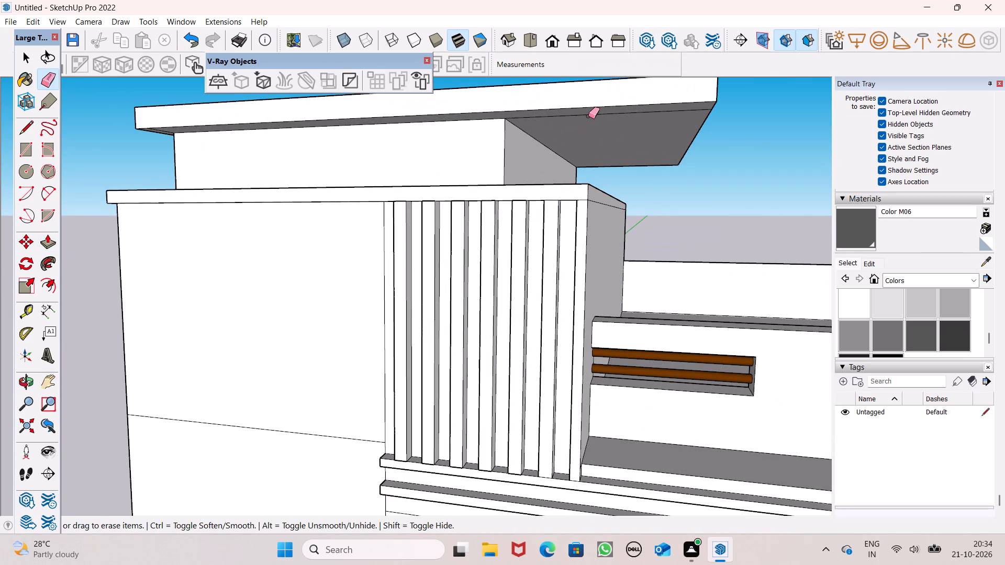
drag(595, 112, 596, 121)
Examine the tower's overhanging roof slab and the adjoining main roof from above and from the facade side.
scroll(591, 133, down, 5)
middle_drag(587, 141, 625, 313)
scroll(594, 224, down, 10)
middle_drag(563, 227, 246, 297)
key(space)
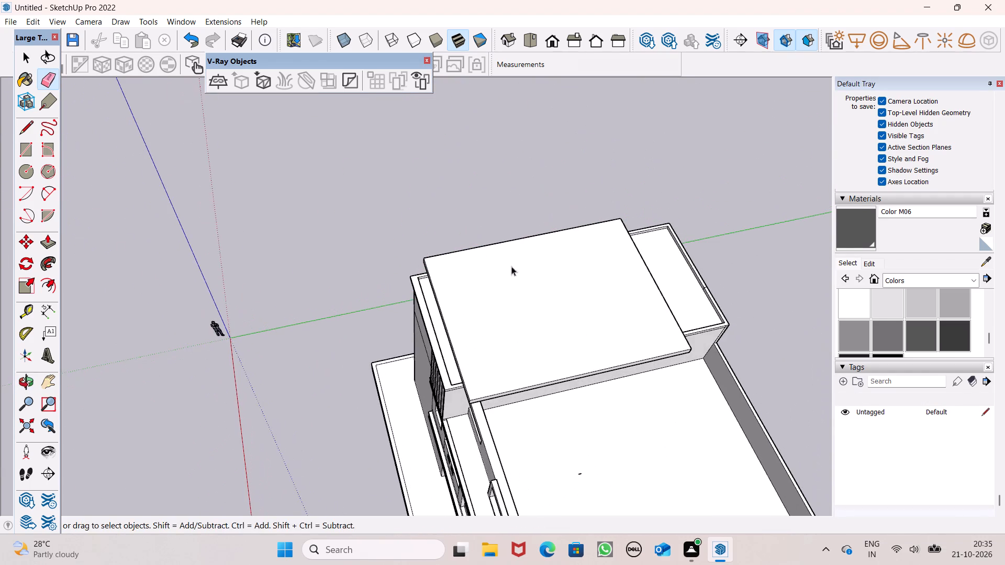
middle_drag(596, 286, 487, 292)
click(28, 144)
scroll(395, 149, down, 3)
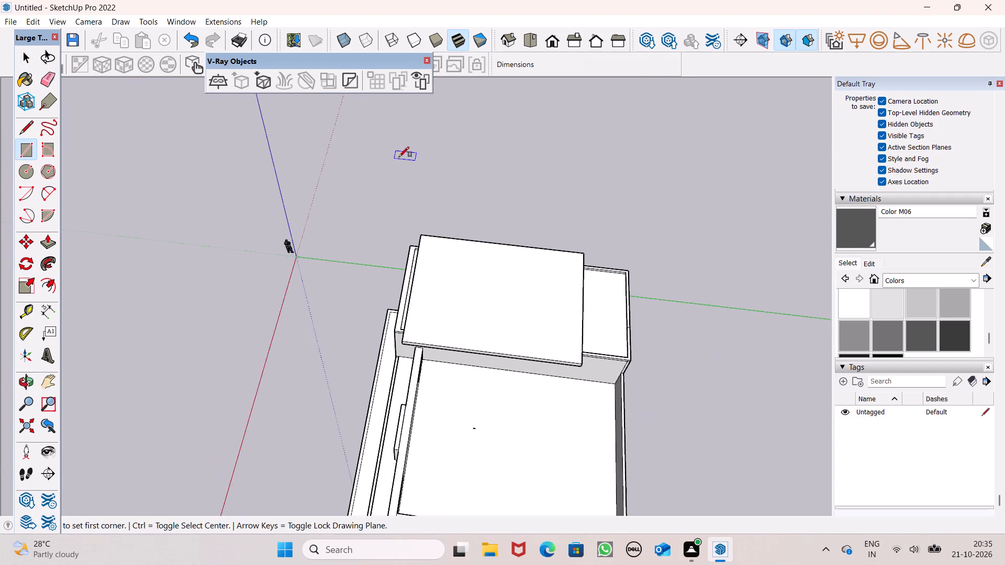
middle_drag(407, 225, 503, 233)
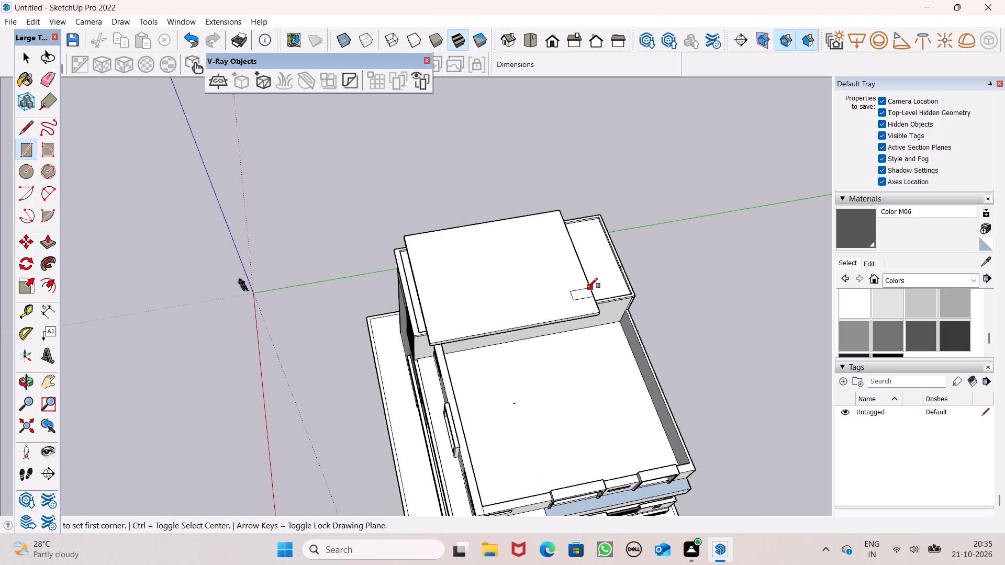
middle_drag(497, 337, 454, 408)
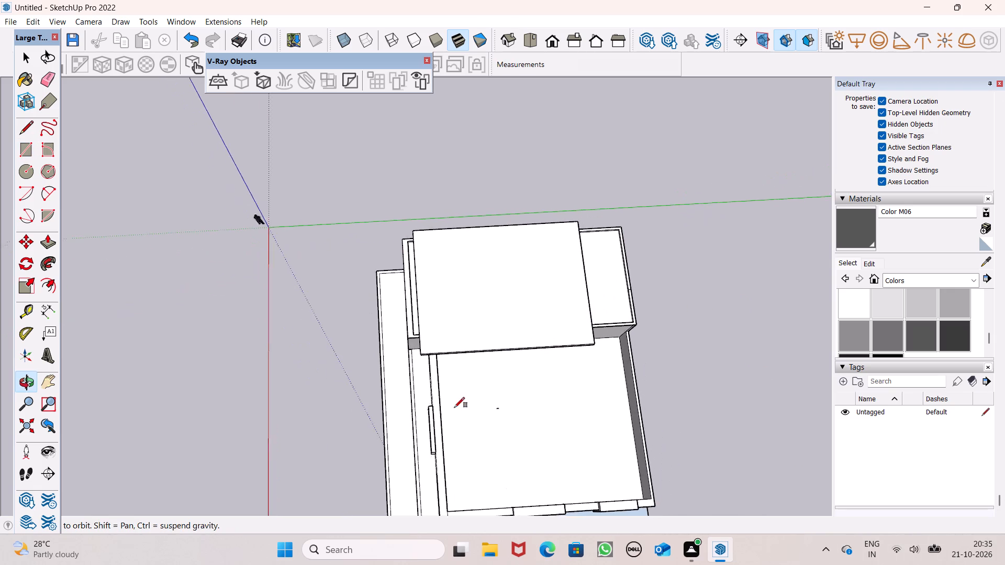
middle_drag(454, 408, 455, 408)
scroll(450, 380, up, 8)
middle_drag(457, 322, 522, 15)
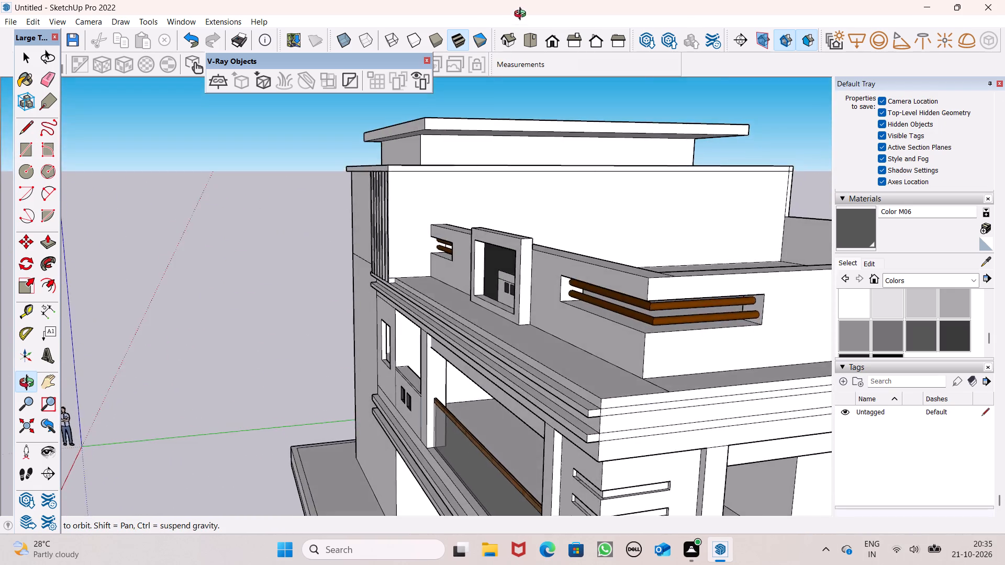
middle_drag(522, 15, 479, 434)
middle_drag(591, 406, 566, 372)
scroll(566, 372, up, 1)
middle_drag(524, 372, 795, 149)
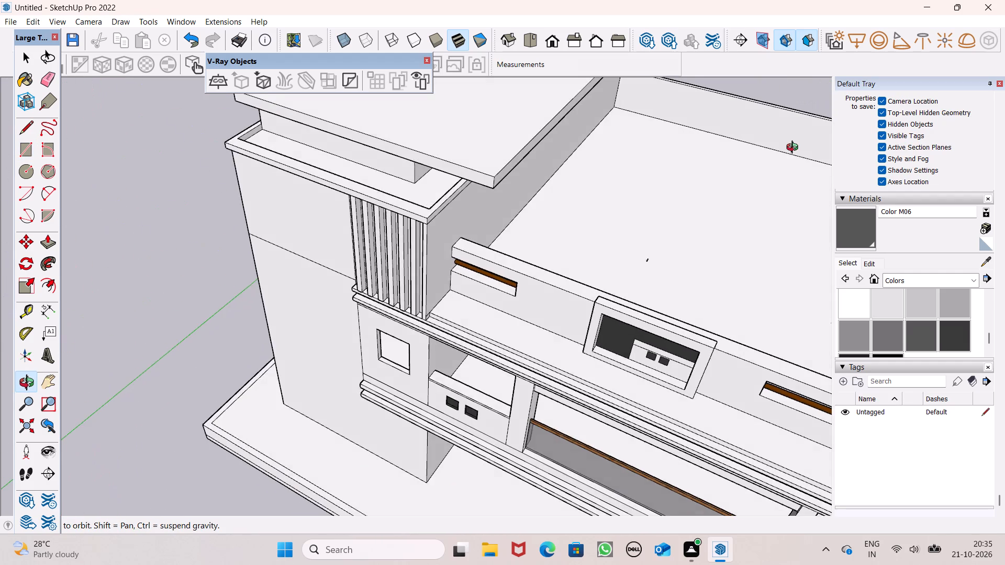
middle_drag(795, 149, 499, 333)
middle_drag(494, 307, 533, 287)
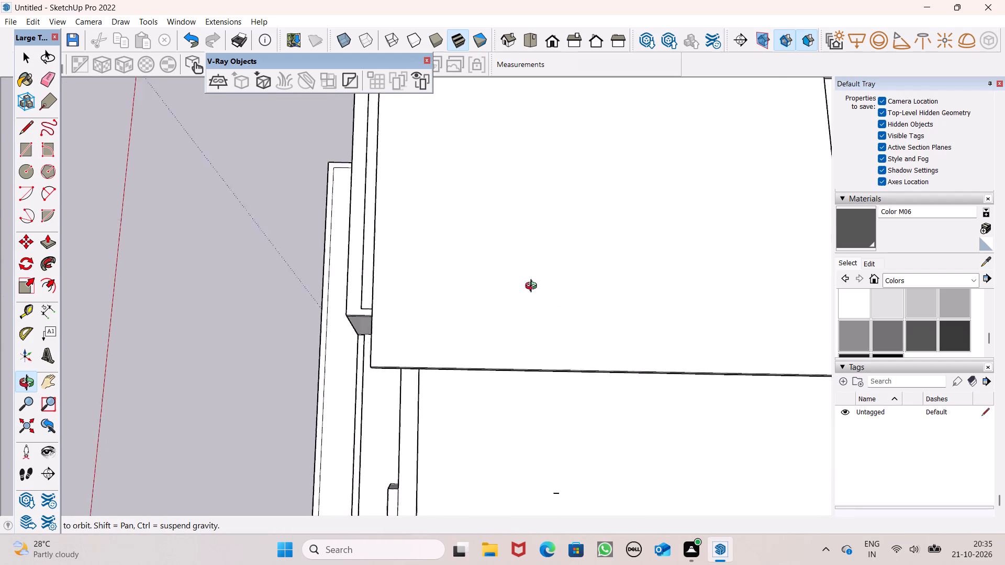
middle_drag(533, 287, 738, 151)
Draw a line up the slab's edge from the block's corner and across the slab's top to the opposite edge, marking off the overhang.
scroll(736, 153, up, 1)
click(20, 123)
scroll(244, 127, up, 5)
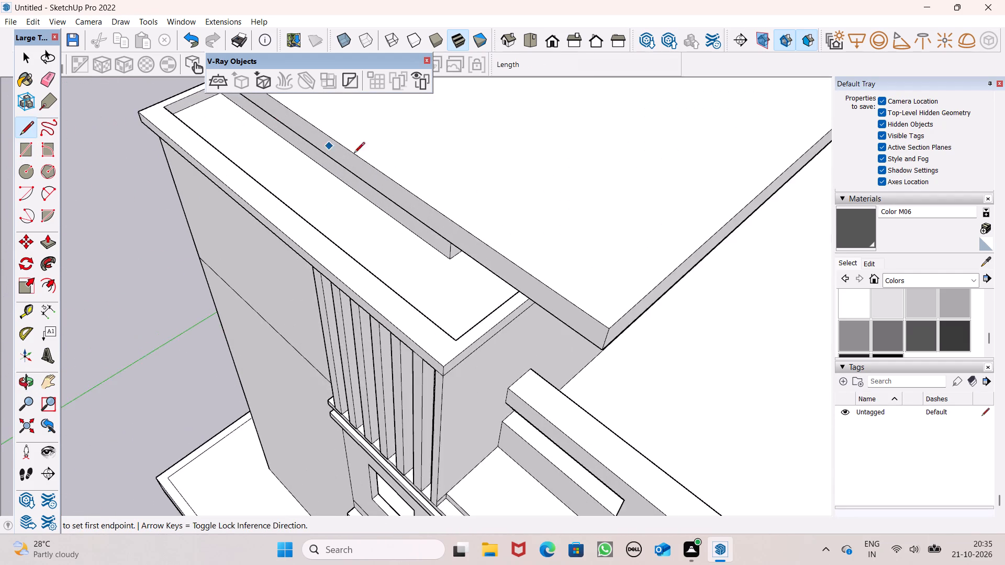
middle_drag(394, 172, 546, 0)
drag(461, 131, 460, 126)
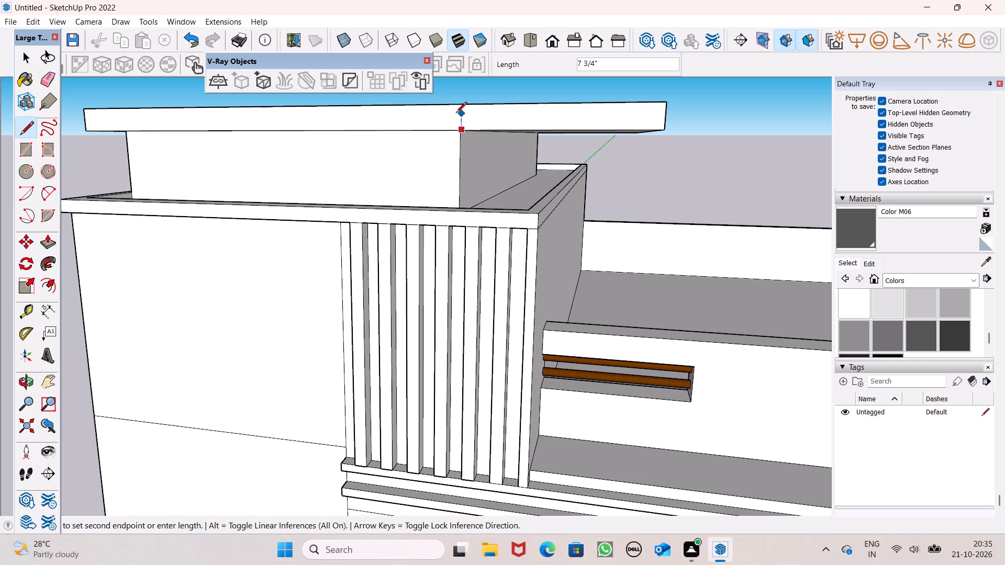
click(459, 105)
drag(460, 104, 507, 74)
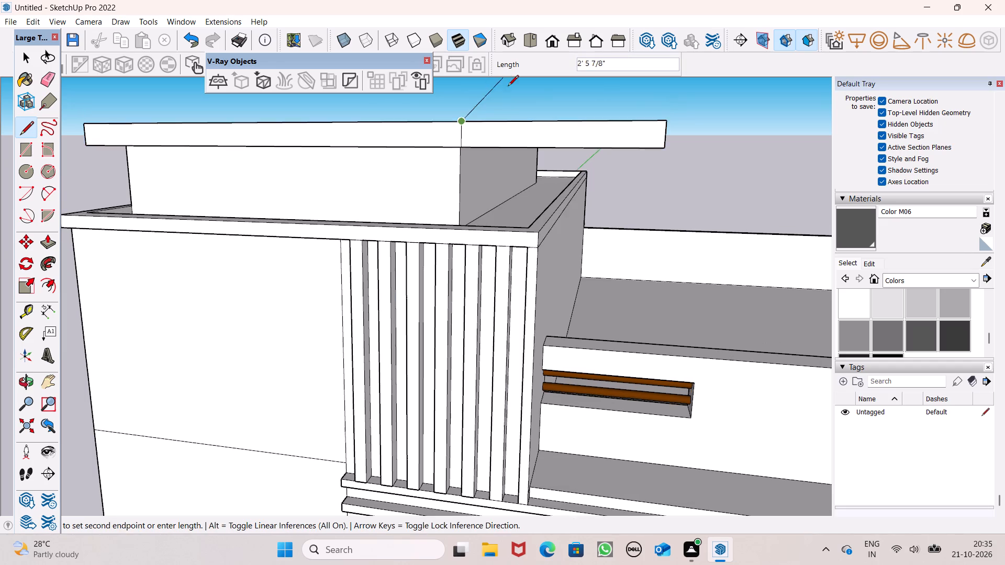
scroll(509, 98, up, 2)
middle_drag(505, 108, 221, 384)
scroll(709, 211, down, 7)
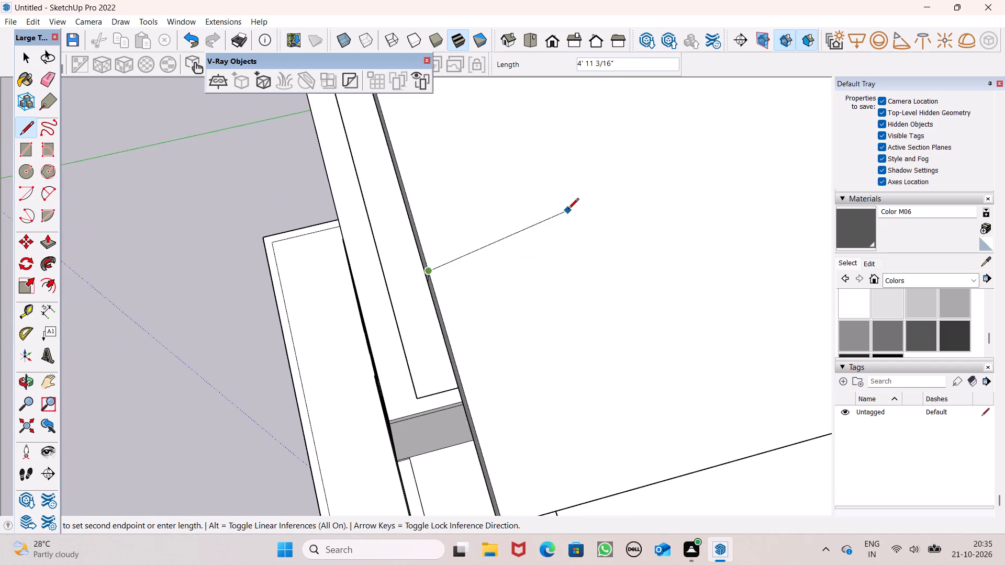
scroll(568, 211, down, 6)
scroll(504, 238, down, 6)
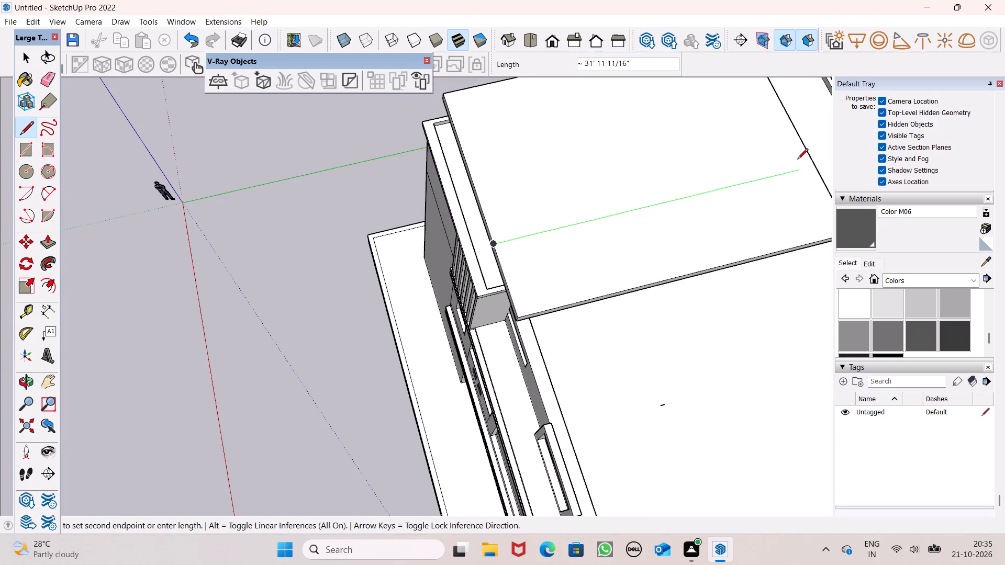
click(812, 163)
key(space)
Draw a small upright rectangle on the marked-off overhang strip of the slab, near its facade end.
scroll(727, 172, down, 1)
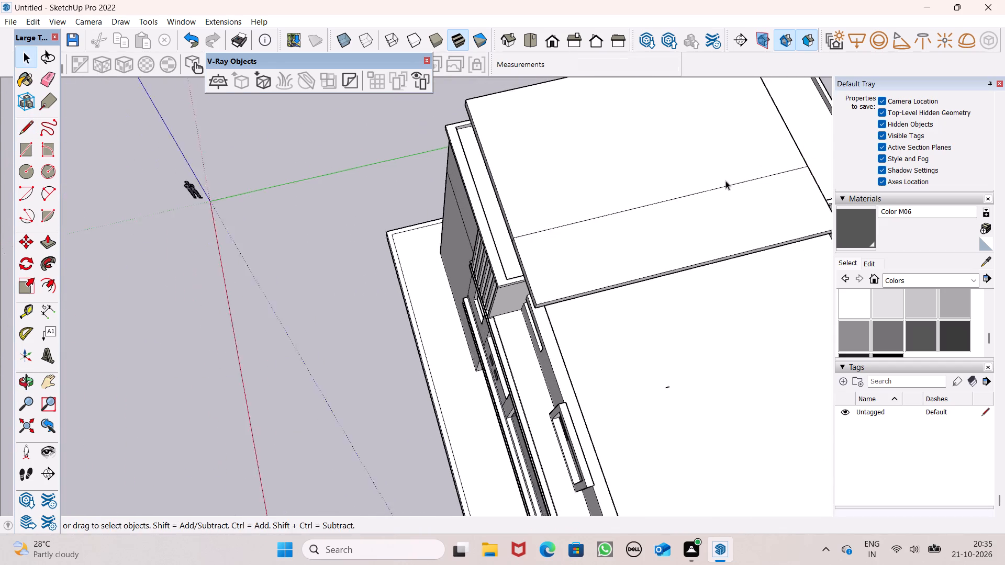
scroll(725, 180, down, 2)
middle_drag(802, 209, 765, 230)
click(22, 147)
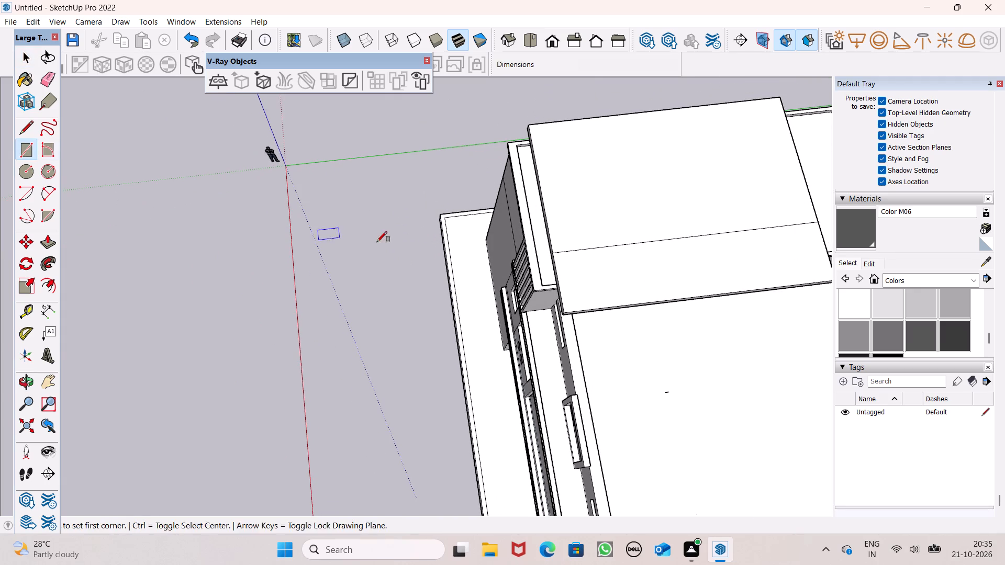
middle_drag(464, 278, 387, 268)
scroll(358, 323, down, 5)
scroll(564, 348, up, 5)
middle_drag(579, 368, 650, 386)
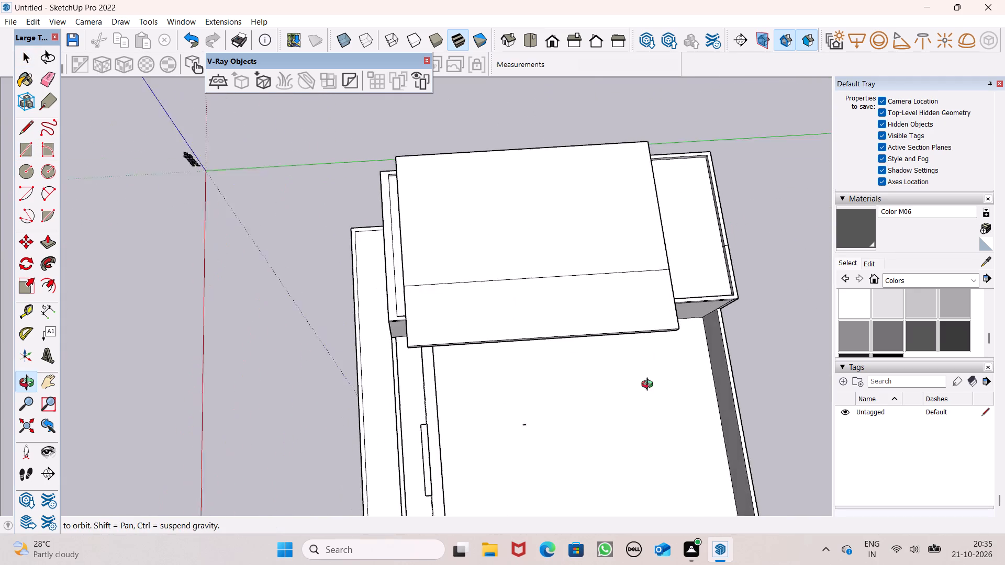
middle_drag(650, 386, 653, 385)
scroll(595, 345, up, 4)
scroll(749, 238, down, 3)
middle_drag(734, 268, 725, 293)
scroll(531, 273, up, 3)
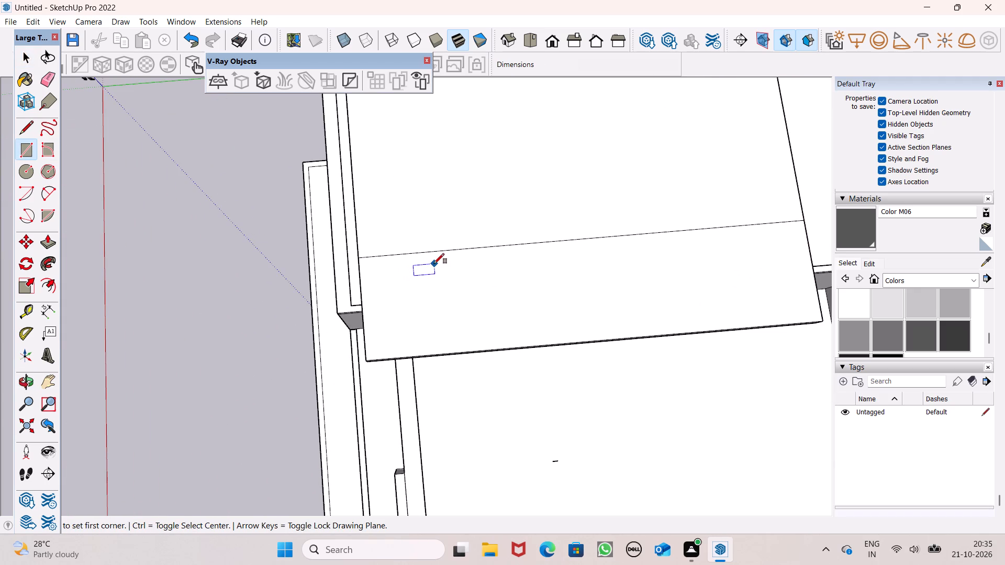
click(431, 267)
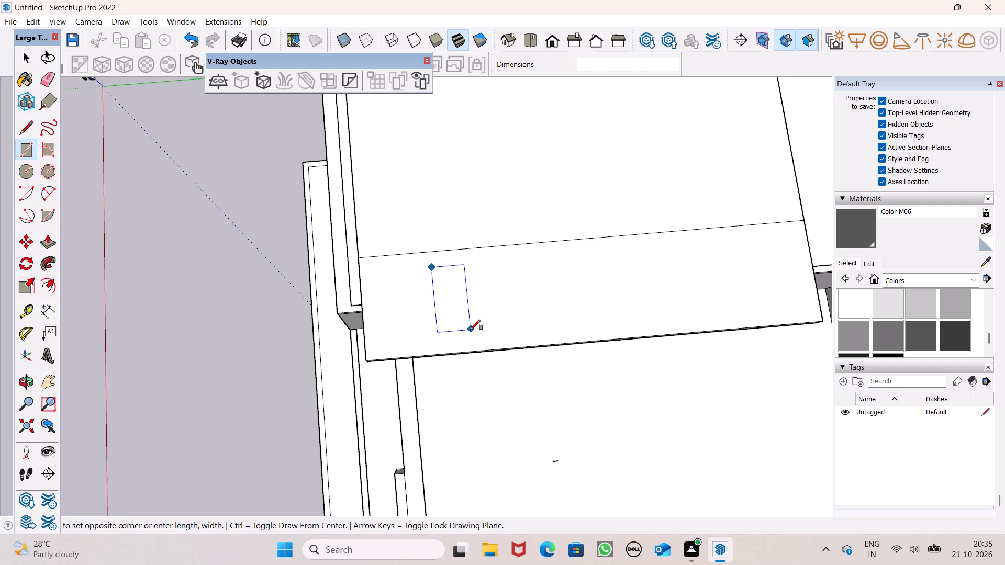
click(468, 326)
key(space)
Copy the rectangle four times along the overhang strip at about 4' 5" spacing, making a row of five.
double_click(453, 314)
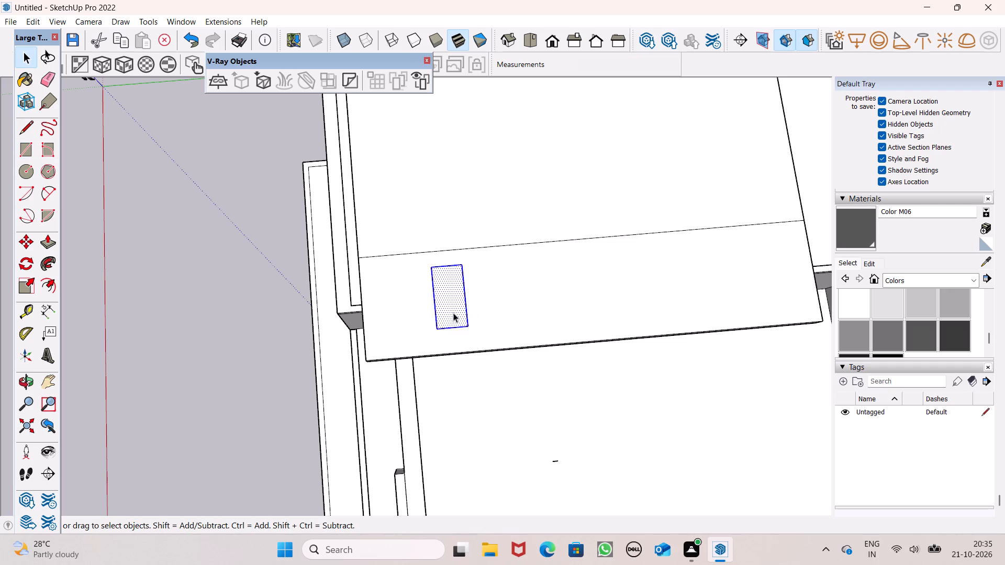
key(m)
key(Return)
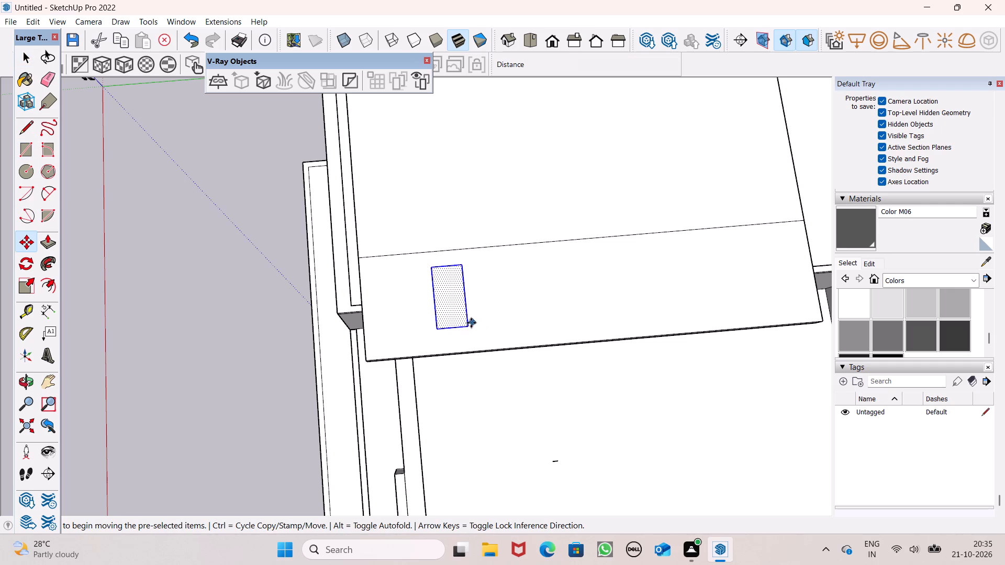
drag(468, 325, 505, 323)
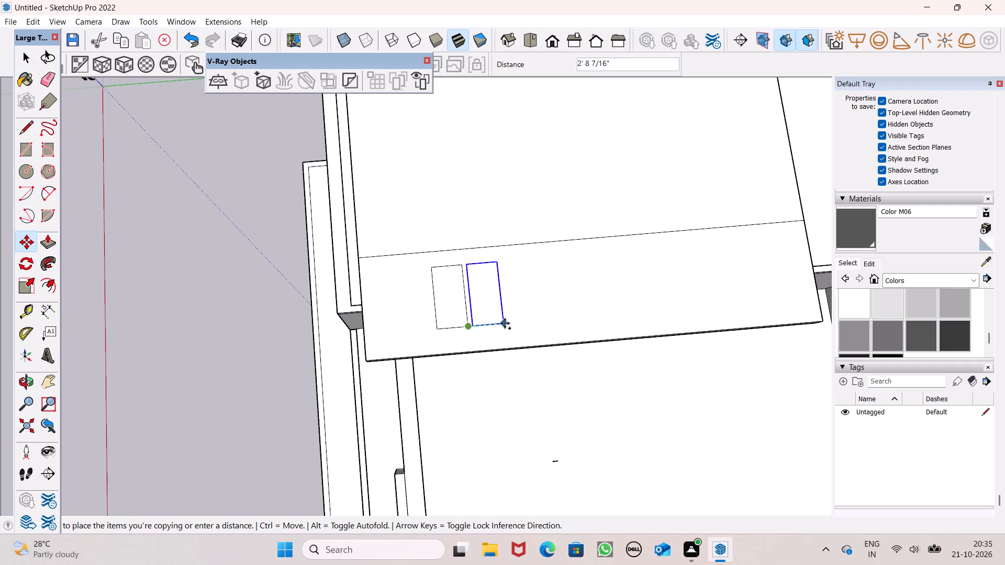
drag(505, 323, 537, 318)
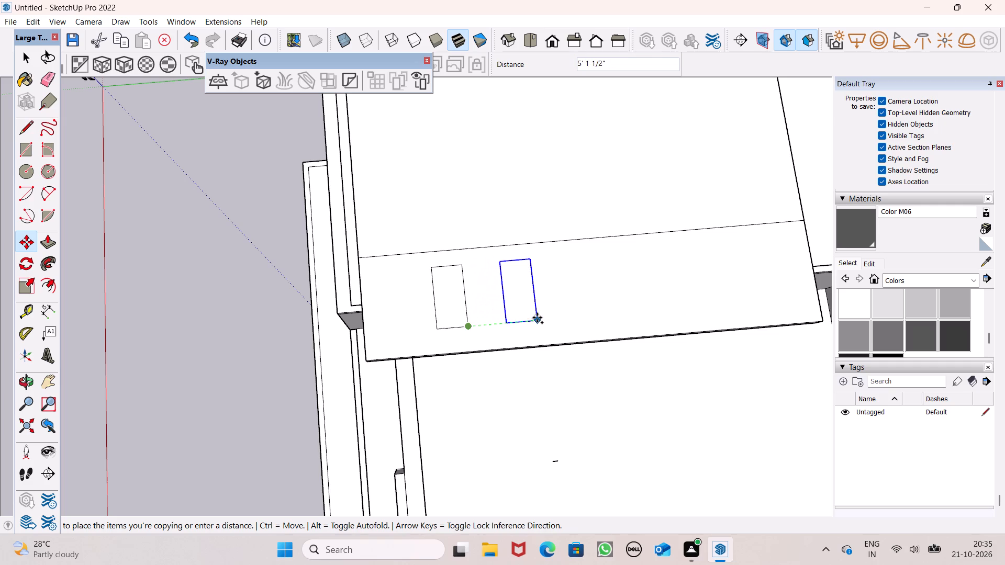
drag(537, 318, 532, 315)
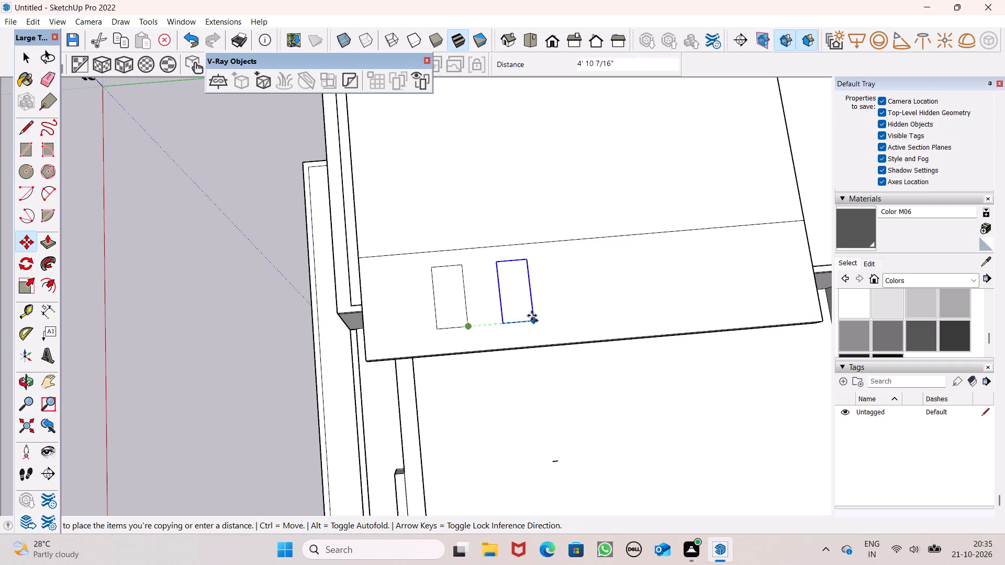
drag(532, 315, 528, 316)
drag(529, 322, 535, 322)
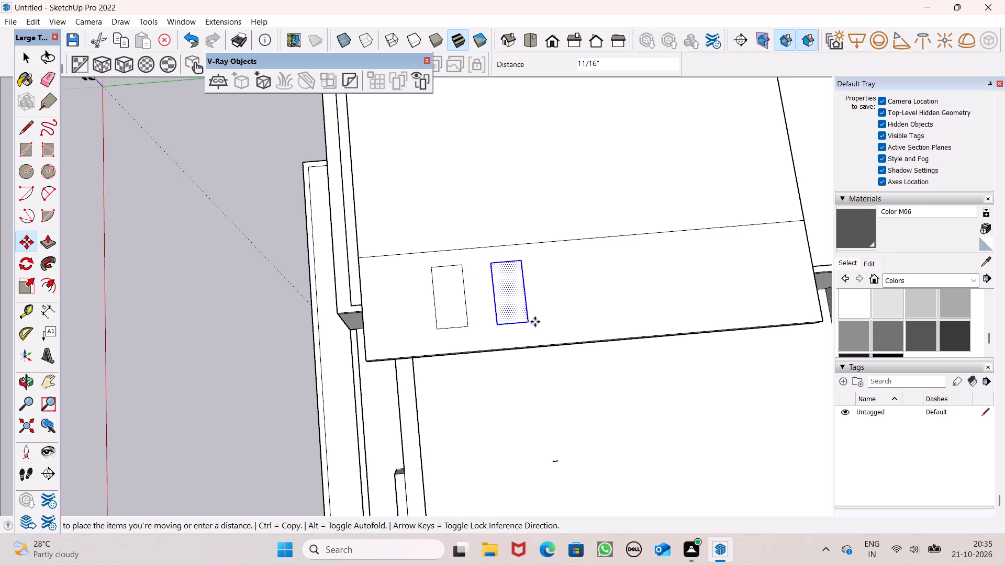
drag(535, 322, 587, 307)
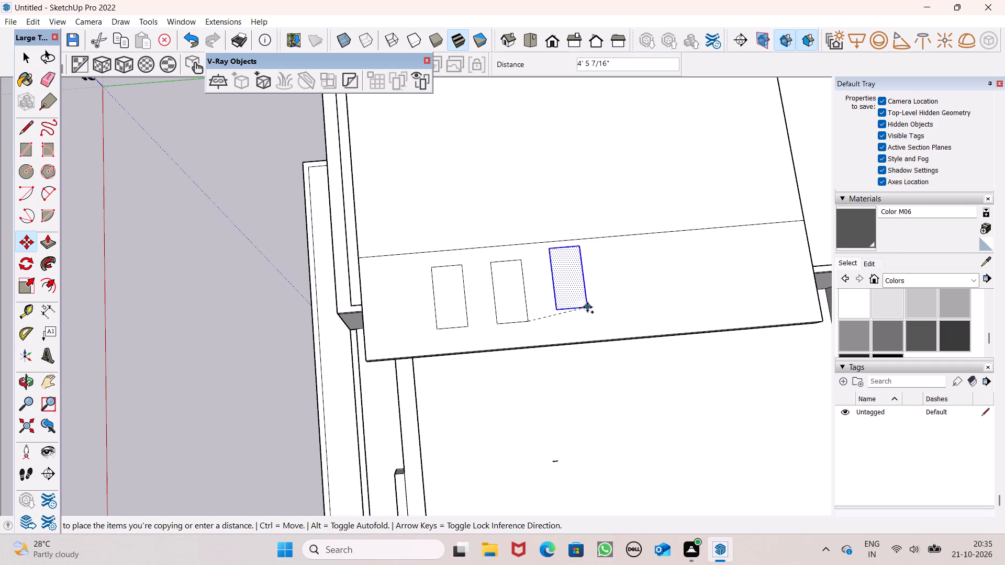
drag(587, 307, 589, 312)
drag(589, 315, 597, 310)
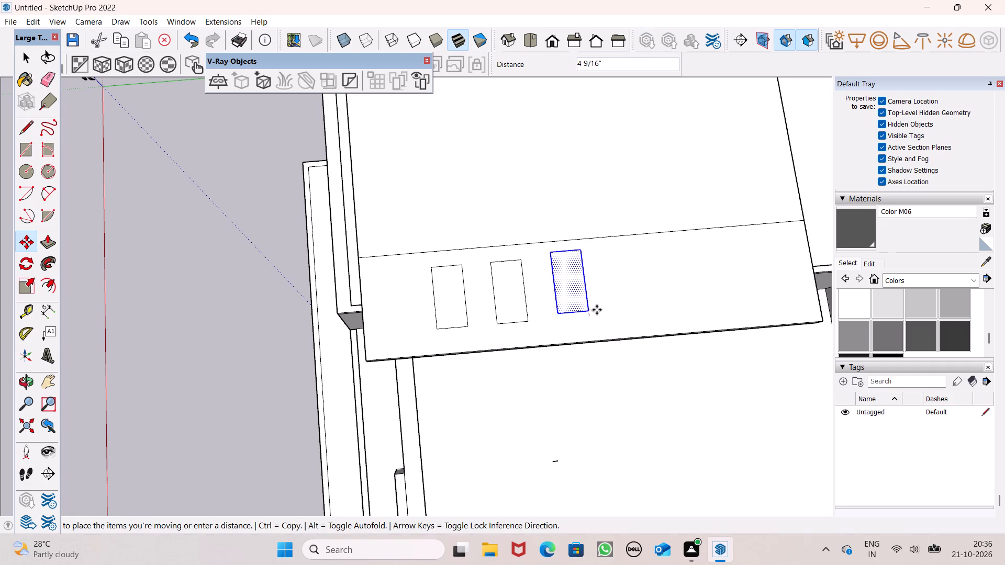
drag(597, 310, 649, 308)
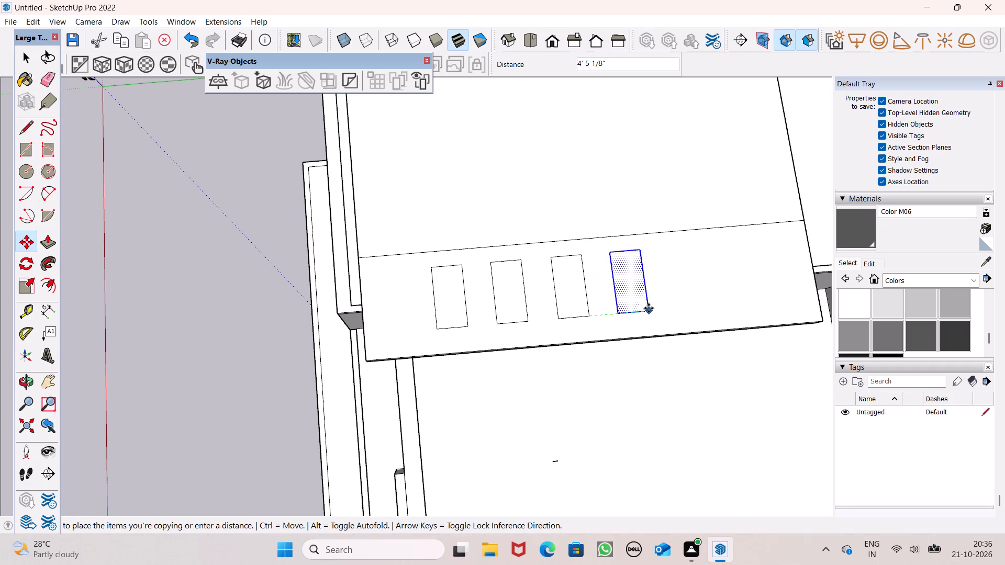
drag(649, 310, 710, 308)
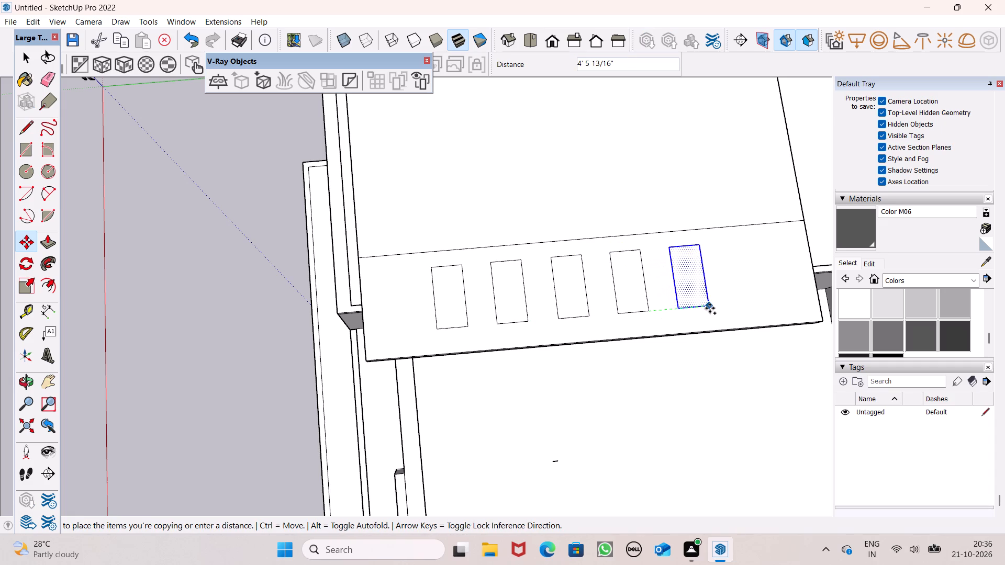
drag(710, 308, 710, 308)
key(space)
scroll(719, 264, down, 4)
key(space)
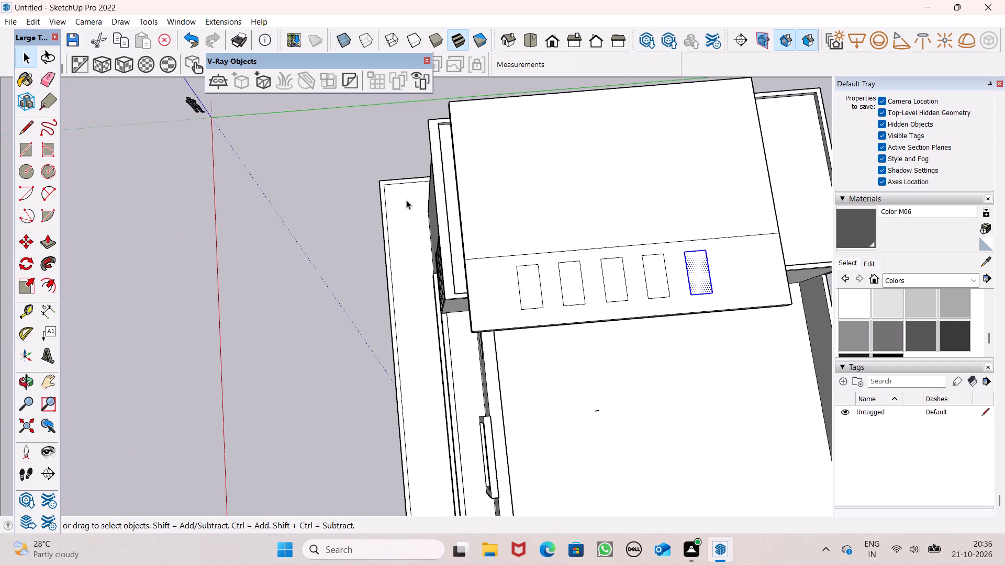
click(346, 185)
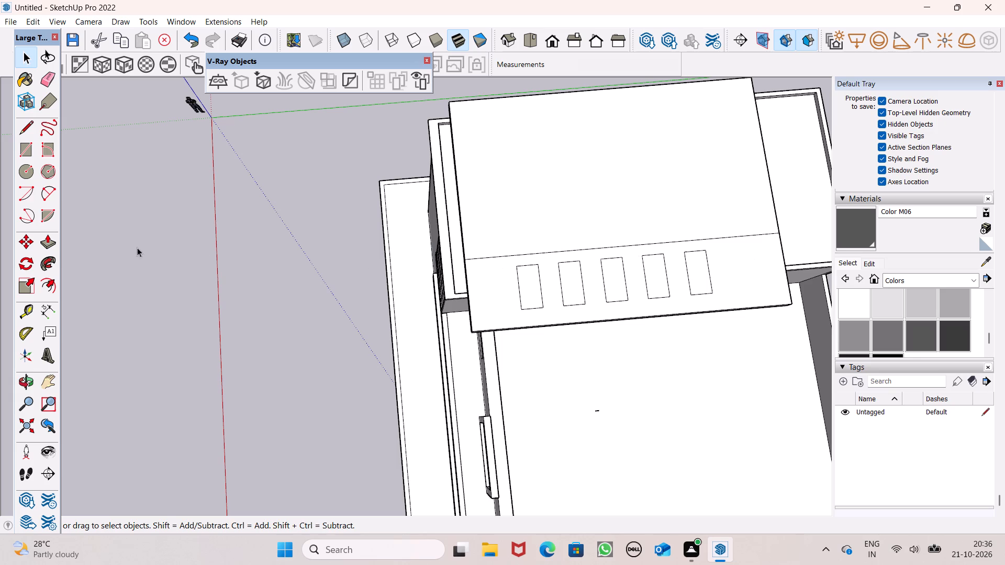
Push the first two rectangles nearest the facade 1' down through the roof slab's overhang, cutting two openings.
click(57, 240)
scroll(508, 284, up, 6)
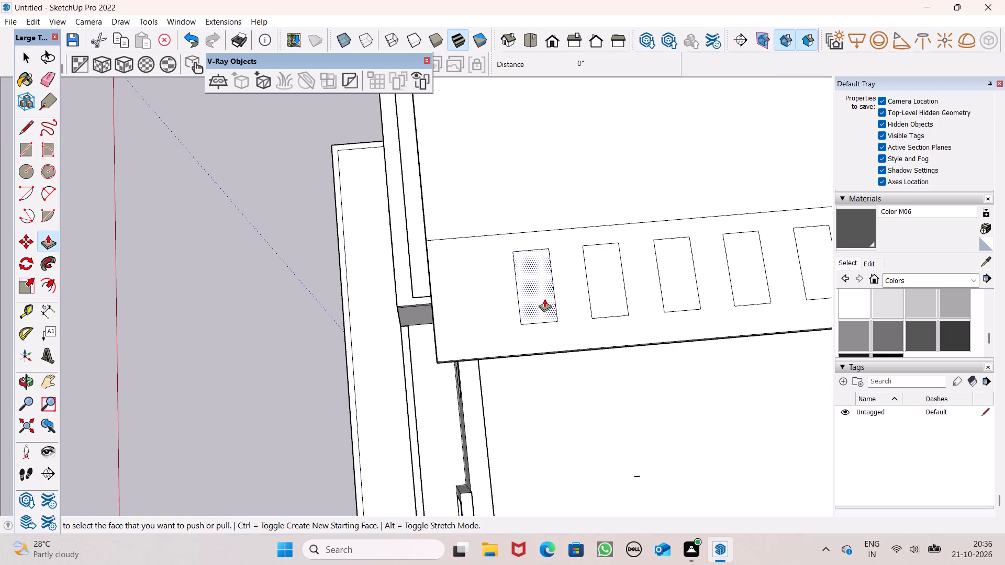
drag(544, 299, 539, 319)
middle_drag(572, 320, 534, 368)
scroll(534, 368, up, 1)
scroll(585, 332, down, 3)
drag(597, 381, 597, 388)
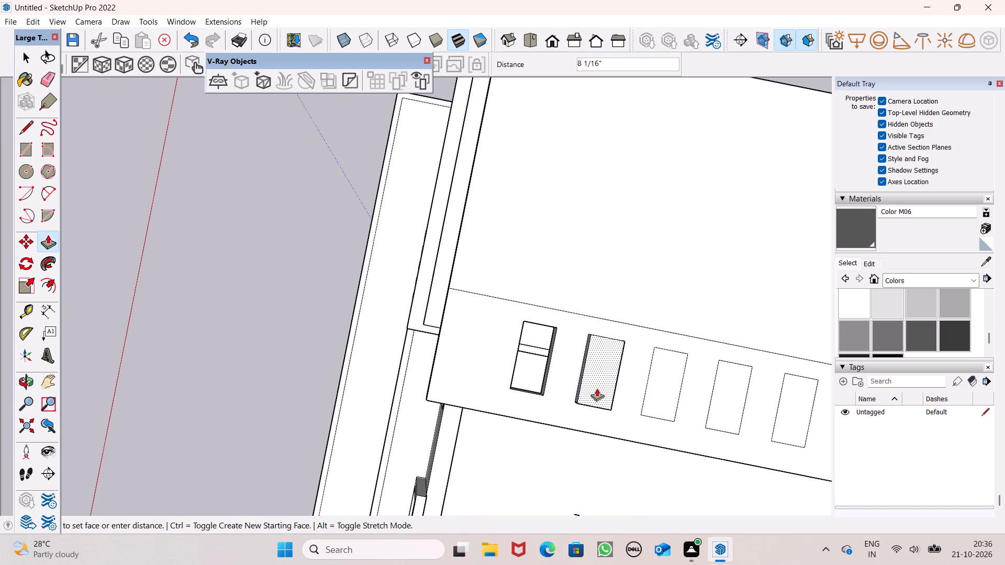
drag(597, 388, 601, 335)
scroll(516, 340, down, 5)
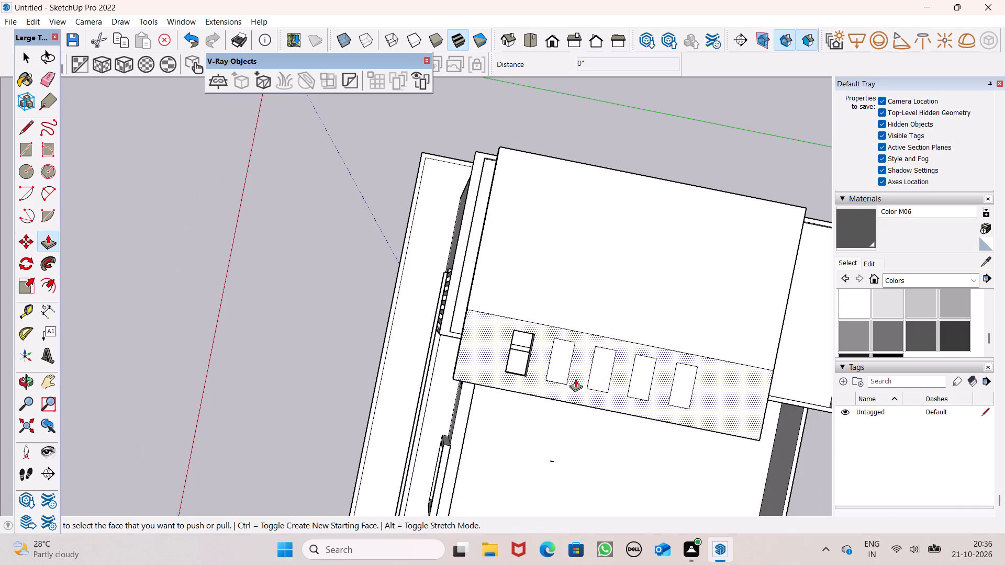
scroll(579, 374, up, 6)
drag(548, 361, 537, 334)
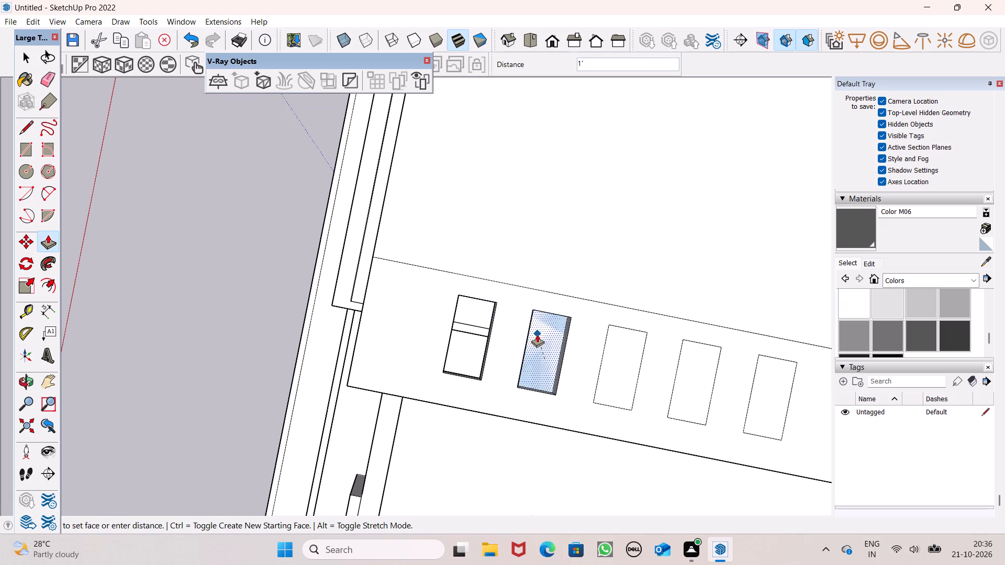
drag(537, 334, 537, 324)
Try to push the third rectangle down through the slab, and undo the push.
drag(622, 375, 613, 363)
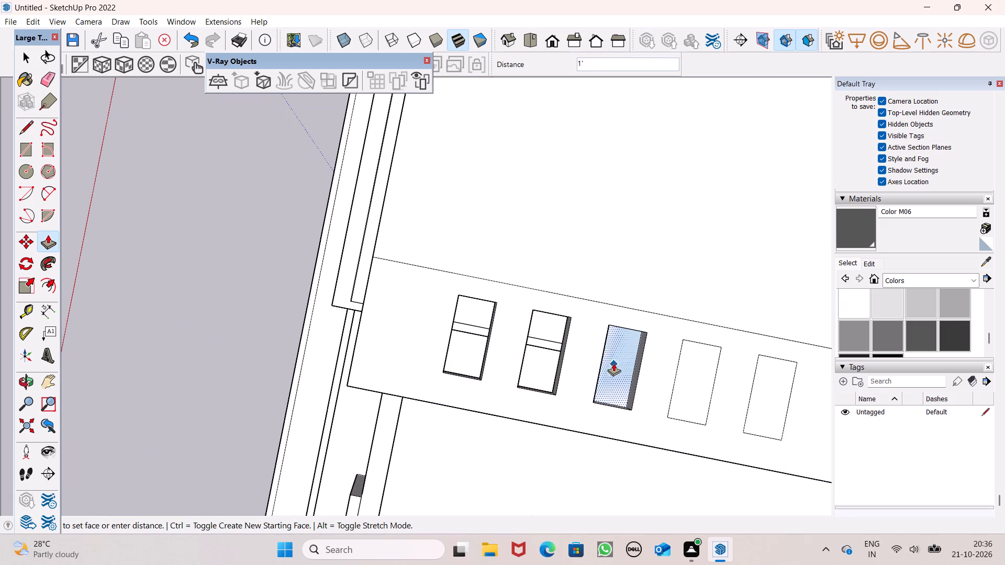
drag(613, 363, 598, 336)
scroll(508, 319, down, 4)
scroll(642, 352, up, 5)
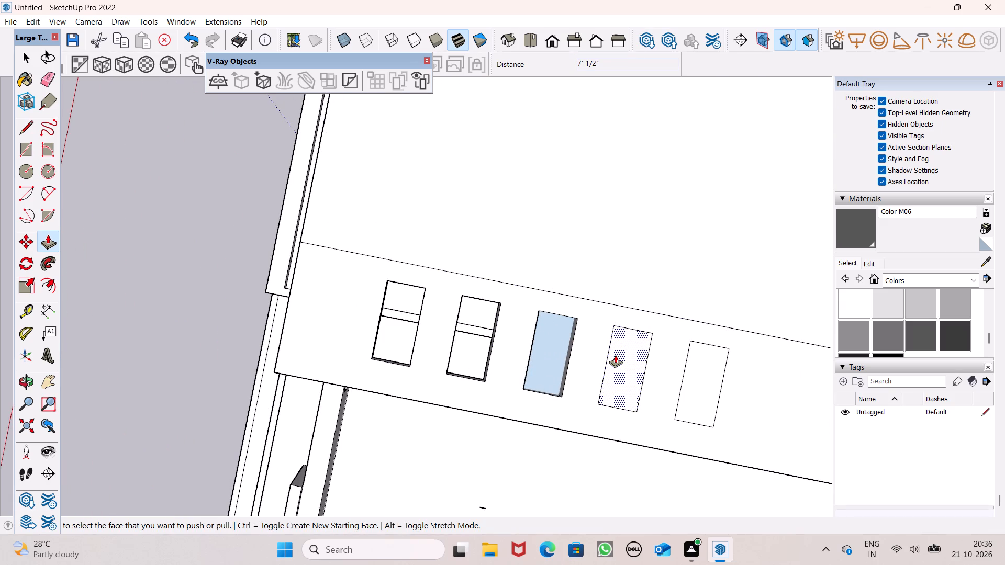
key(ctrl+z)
Push the remaining three rectangles 1' down through the slab's overhang to complete the row of openings.
scroll(554, 379, up, 5)
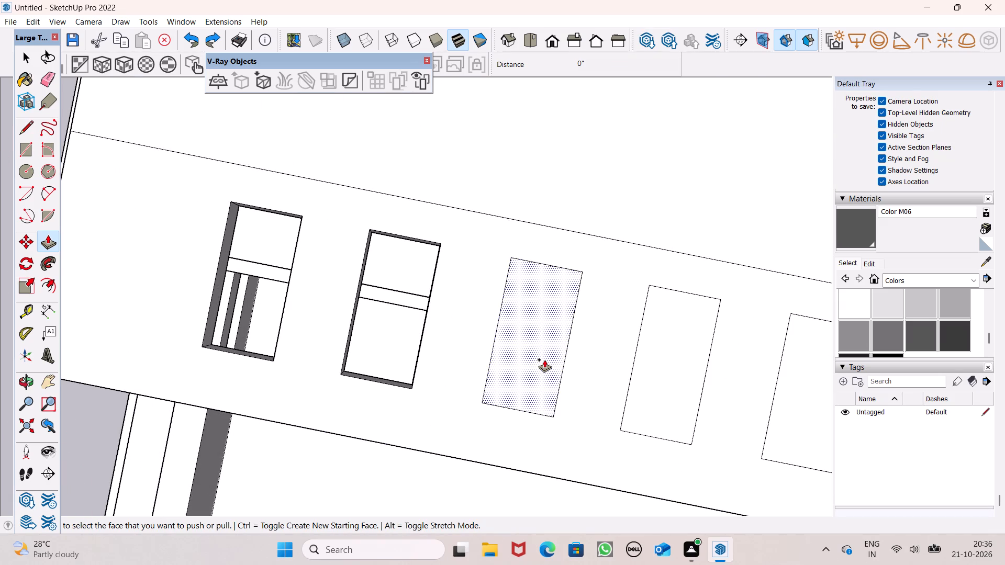
drag(542, 359, 495, 378)
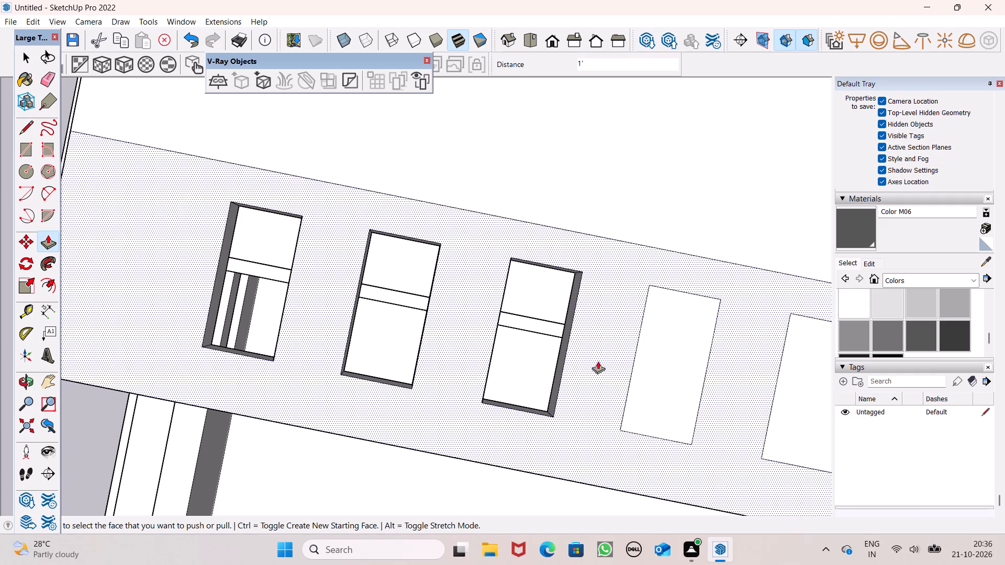
drag(672, 380, 631, 424)
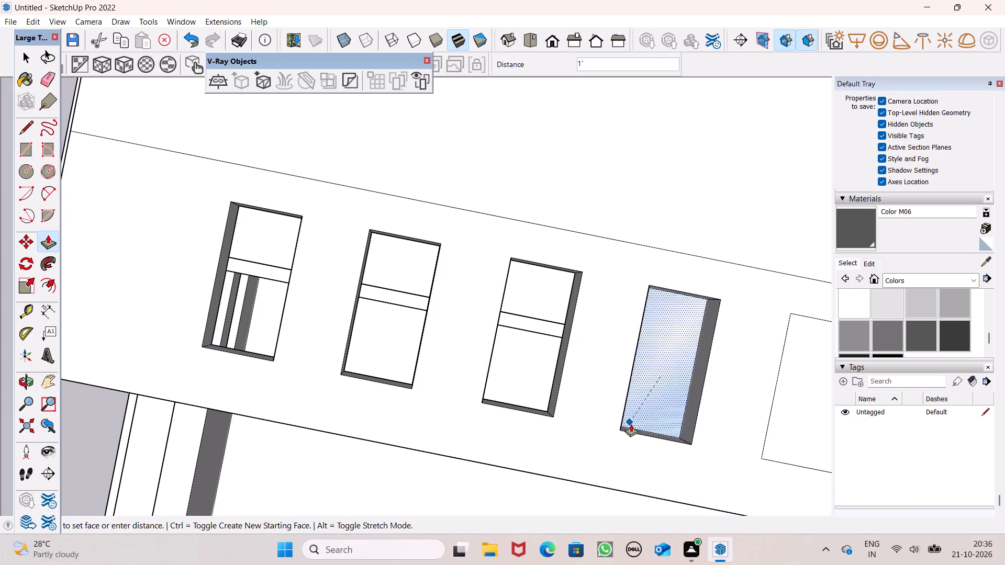
drag(631, 424, 633, 433)
drag(688, 379, 655, 404)
drag(655, 404, 645, 405)
scroll(578, 362, down, 5)
scroll(684, 383, up, 3)
drag(741, 381, 725, 402)
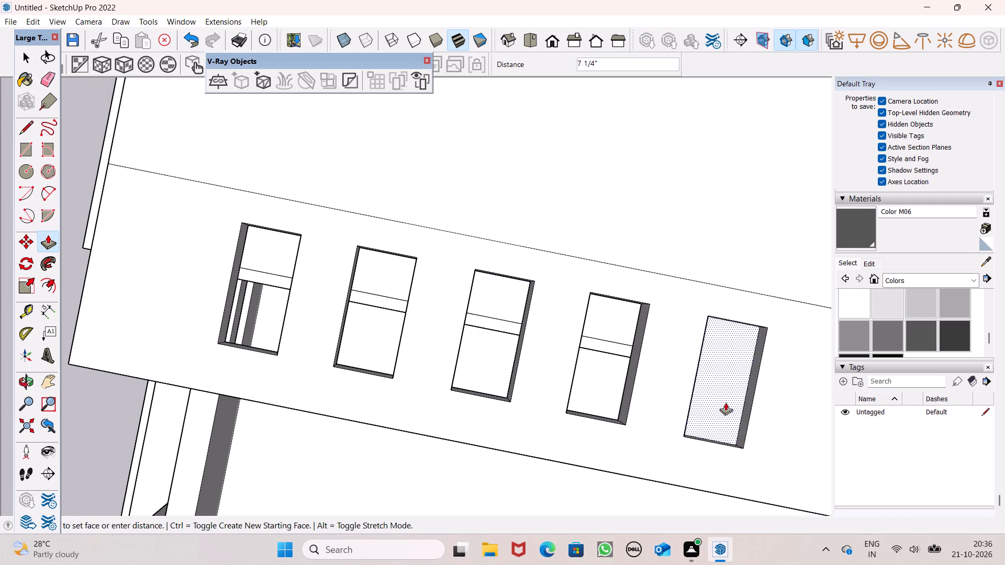
drag(725, 402, 691, 426)
scroll(630, 356, down, 5)
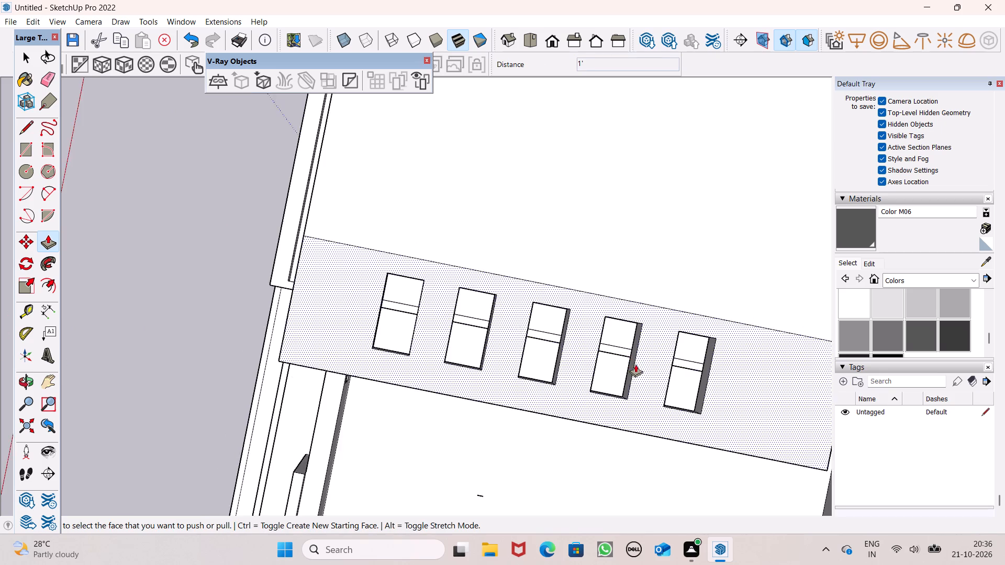
Erase the overhang's dividing line from the slab's facade edge and from its top face.
middle_drag(635, 364, 739, 120)
key(space)
scroll(676, 193, down, 4)
middle_drag(642, 187, 719, 0)
scroll(484, 199, up, 4)
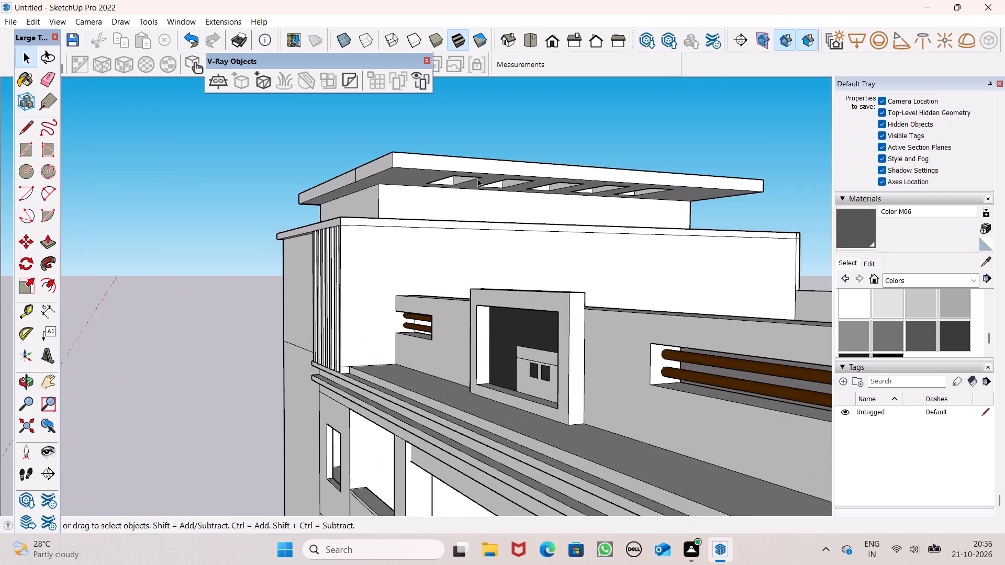
middle_drag(474, 169, 726, 119)
scroll(545, 144, up, 1)
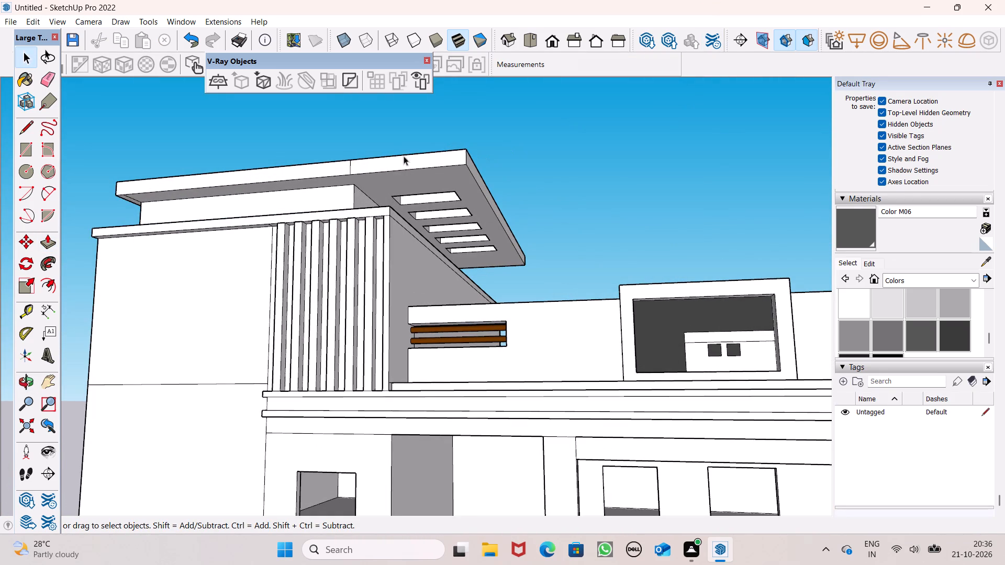
click(46, 77)
drag(349, 165, 362, 165)
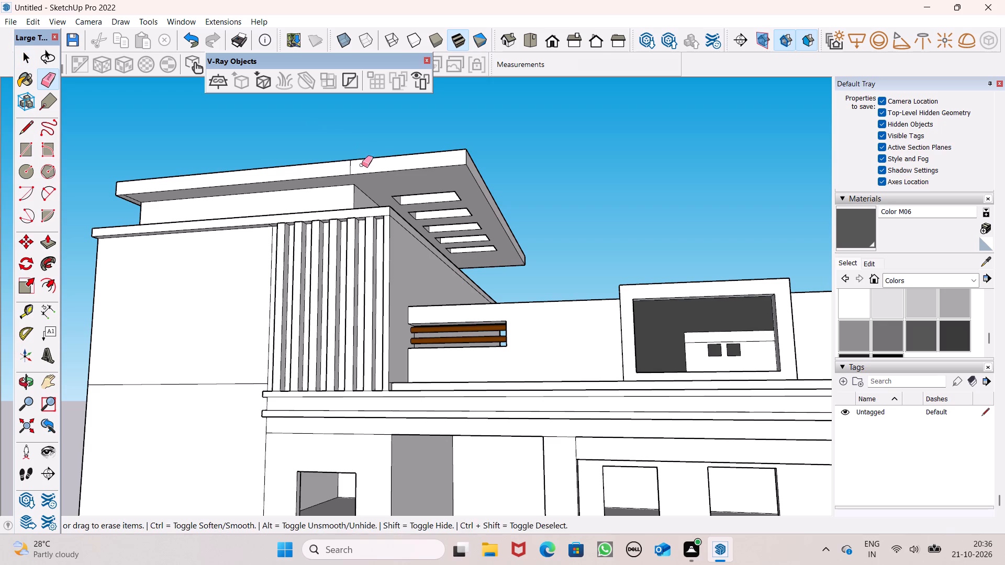
drag(362, 165, 361, 165)
scroll(448, 187, down, 1)
middle_drag(448, 201, 452, 307)
drag(375, 206, 376, 216)
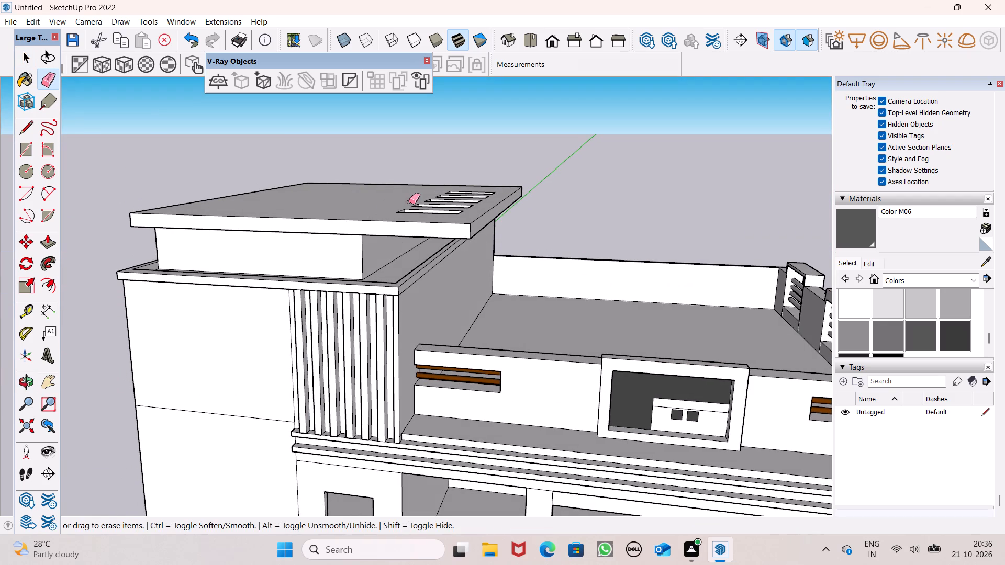
Examine the tower, its pierced roof overhang and the whole front facade from below and from farther away.
scroll(609, 252, down, 1)
middle_drag(644, 273, 672, 183)
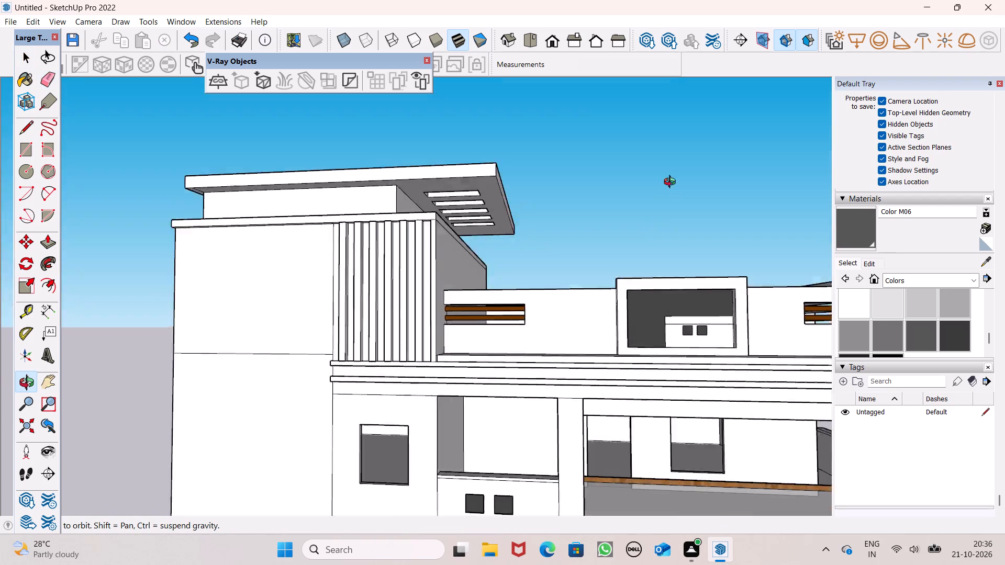
middle_drag(672, 183, 623, 214)
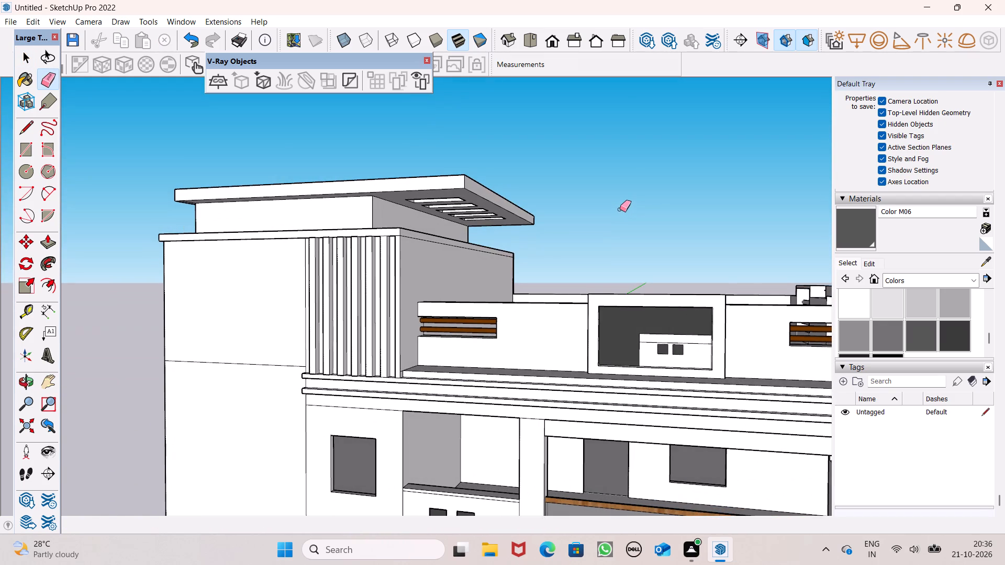
key(space)
scroll(622, 210, down, 2)
middle_drag(627, 240, 679, 215)
scroll(669, 222, down, 3)
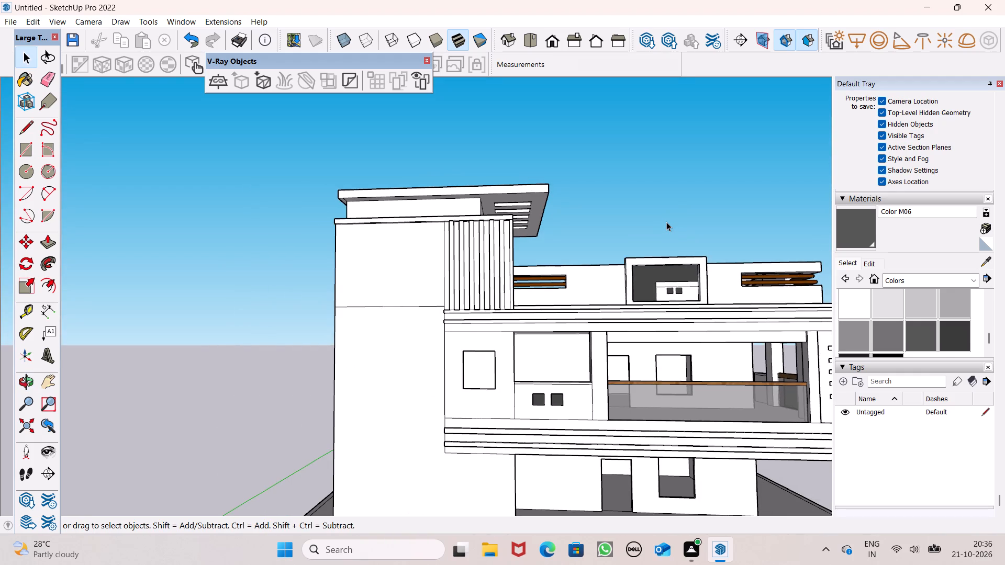
scroll(666, 222, down, 4)
scroll(664, 220, up, 1)
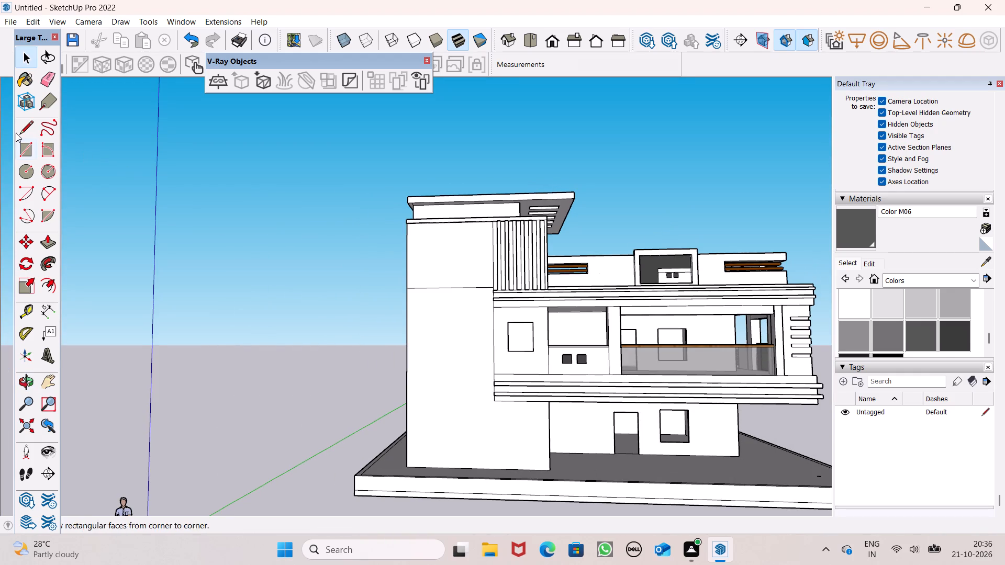
Erase the horizontal seam line across the tower's front wall.
click(47, 88)
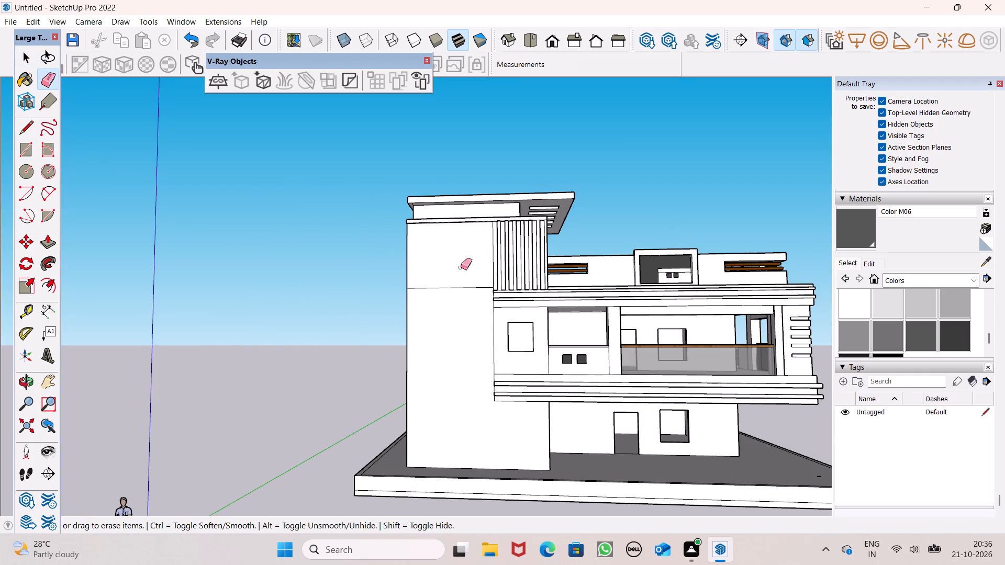
drag(441, 278, 442, 287)
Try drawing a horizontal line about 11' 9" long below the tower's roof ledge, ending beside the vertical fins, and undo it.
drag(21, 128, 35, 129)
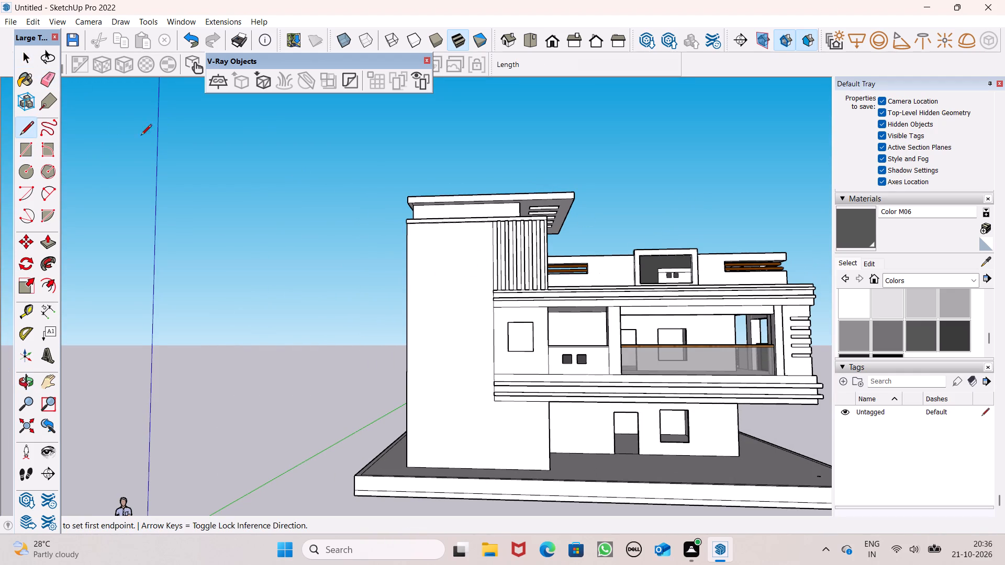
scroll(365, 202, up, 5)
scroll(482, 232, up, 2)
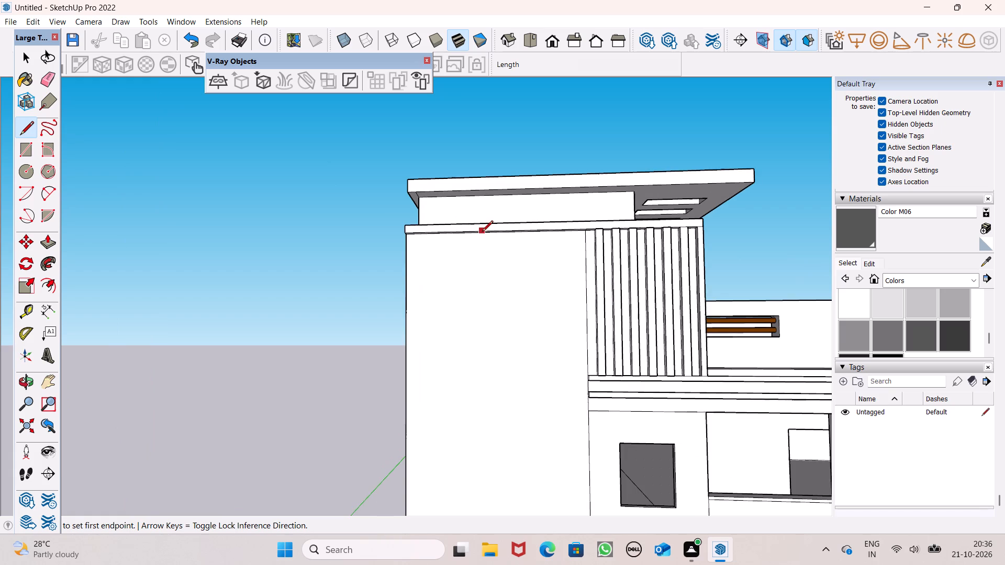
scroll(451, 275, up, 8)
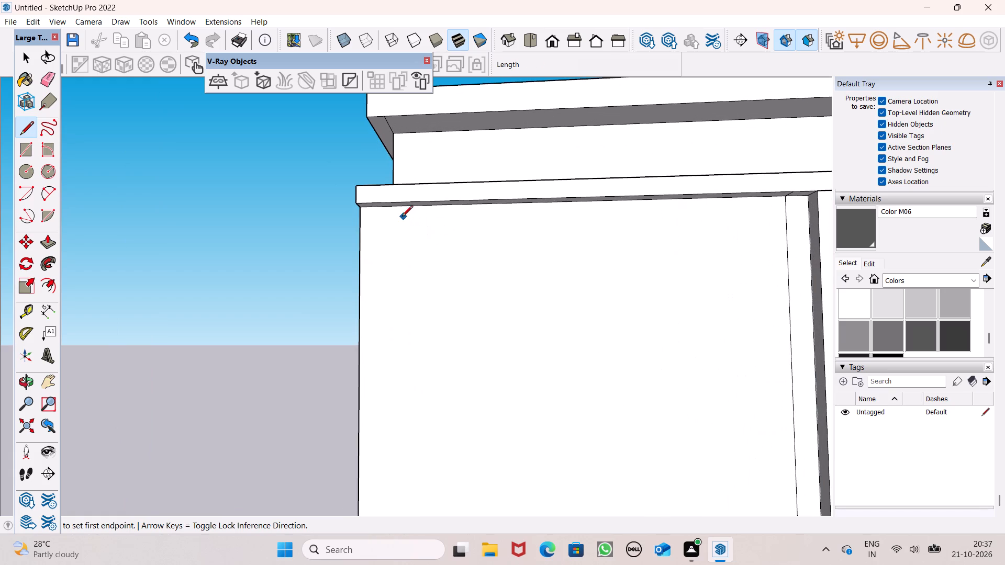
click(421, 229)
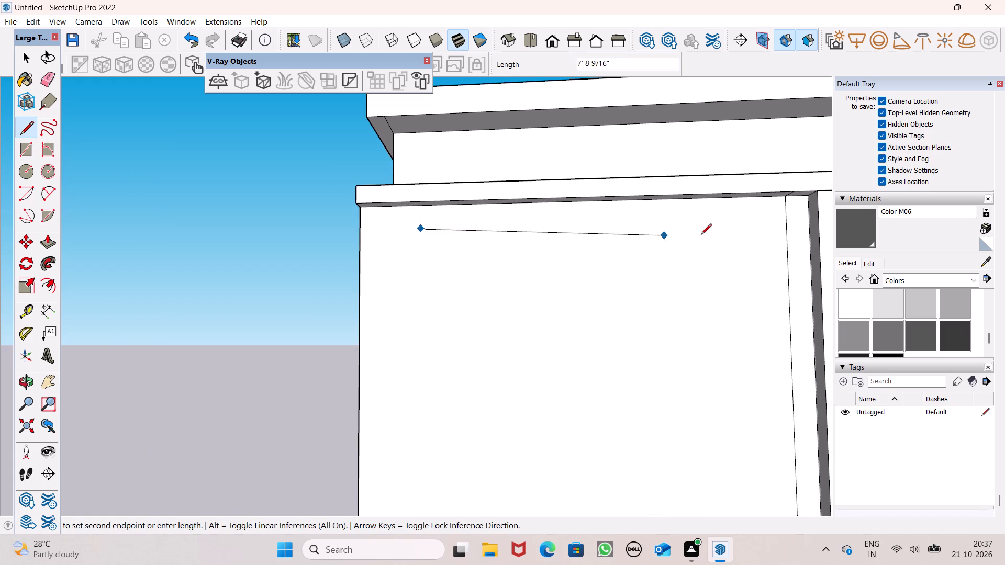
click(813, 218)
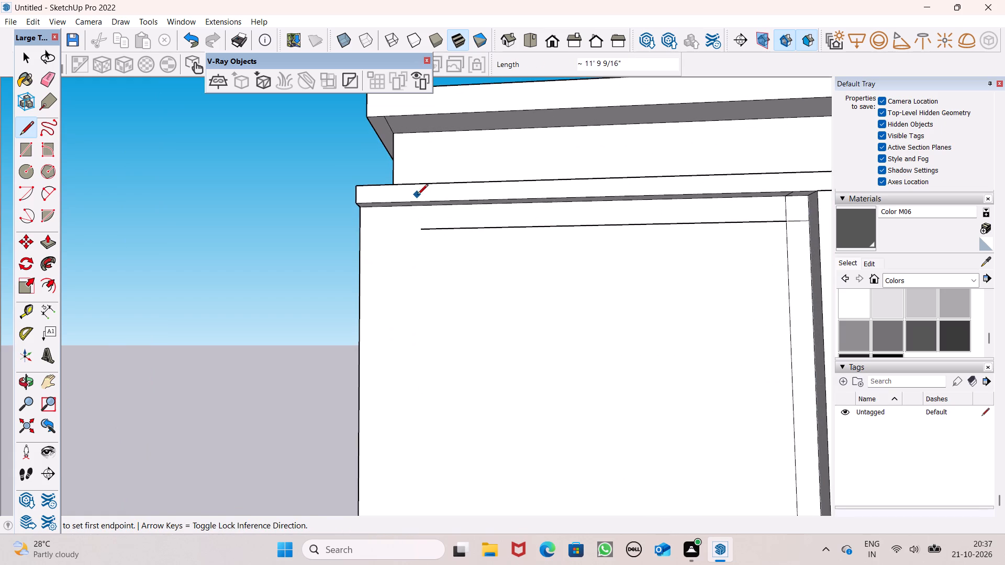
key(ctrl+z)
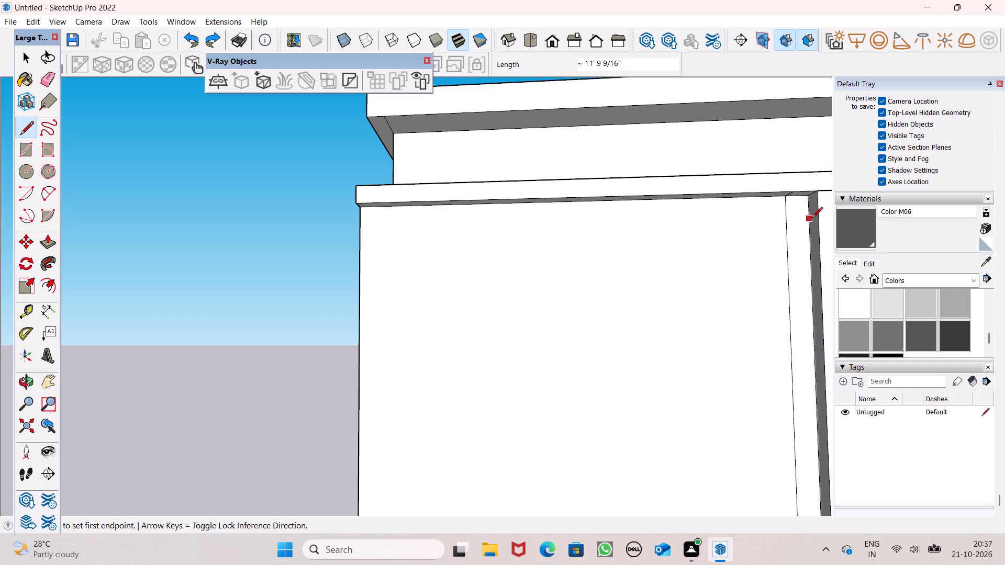
Draw connected lines on the tower's front wall: about 12' from the fins toward the outer corner, about 28' down, and across to the opposite wall edge.
drag(810, 219, 805, 219)
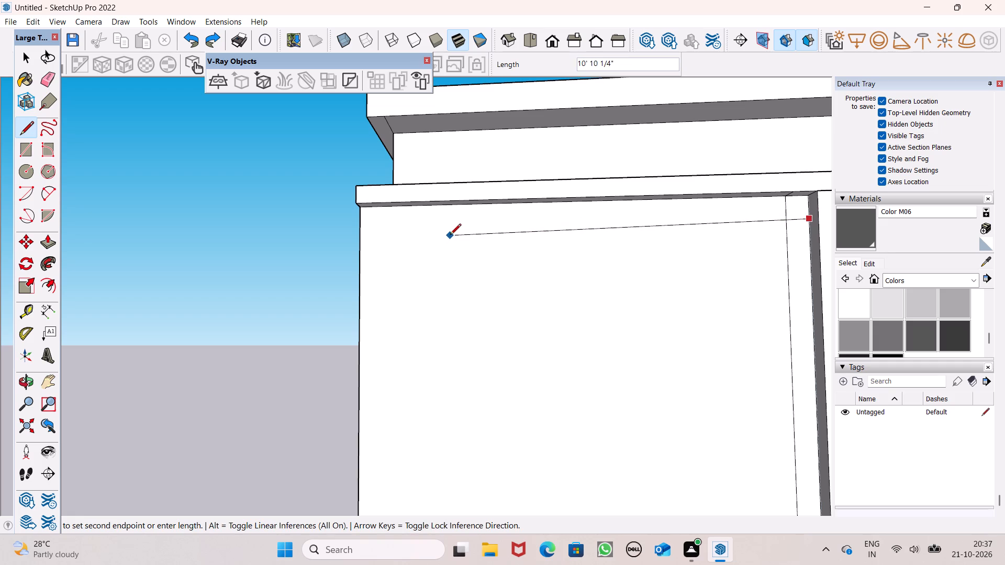
click(414, 232)
scroll(423, 227, down, 6)
scroll(469, 189, down, 7)
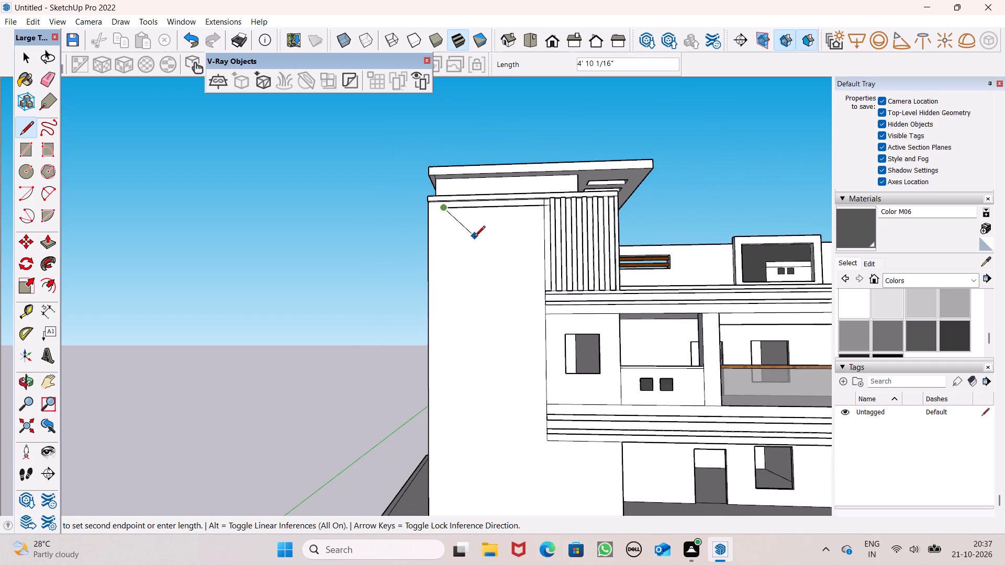
scroll(475, 242, down, 4)
scroll(467, 391, up, 7)
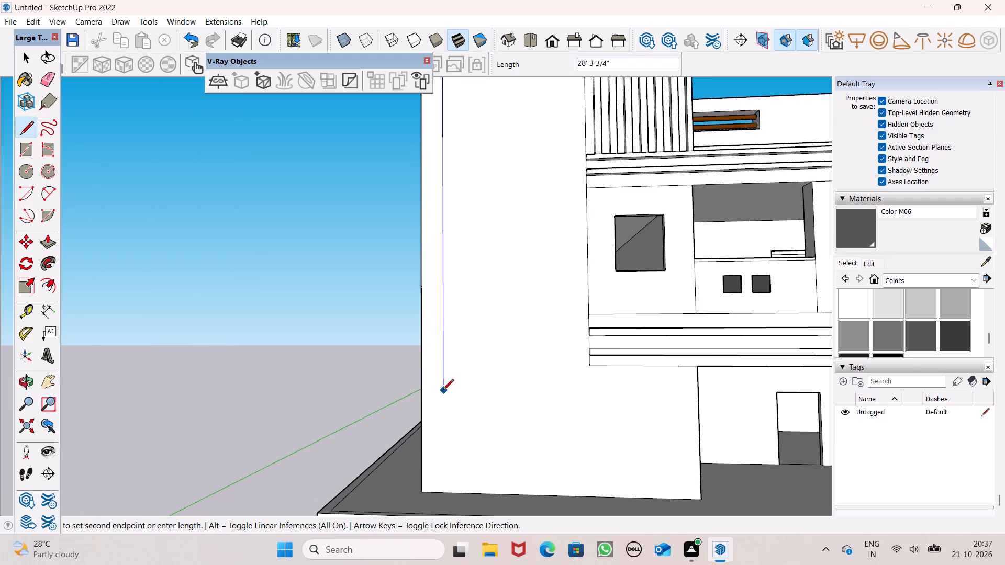
click(443, 394)
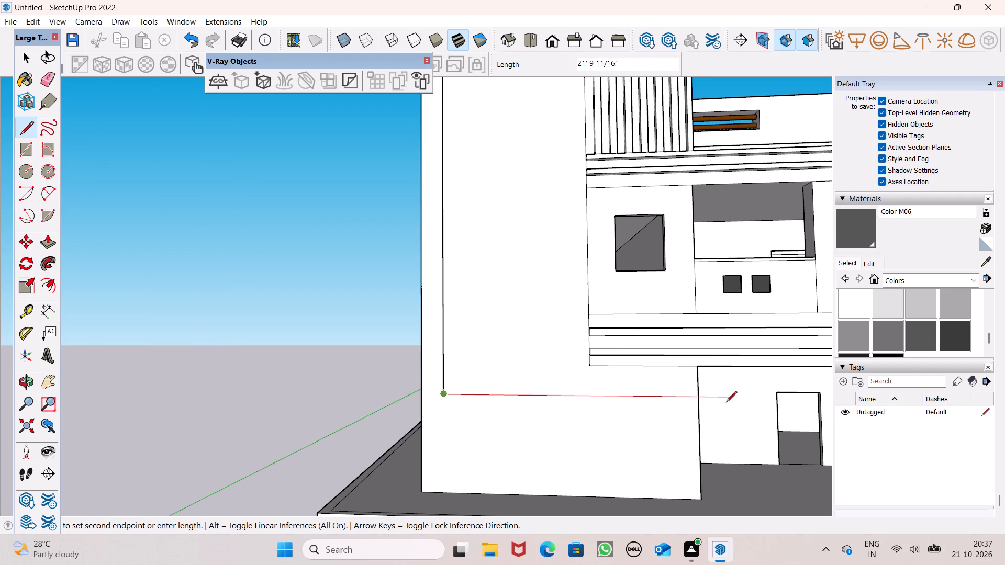
click(696, 399)
Extend the outline's bottom line about 1' 9" to the tower wall's outer edge.
scroll(551, 417, down, 7)
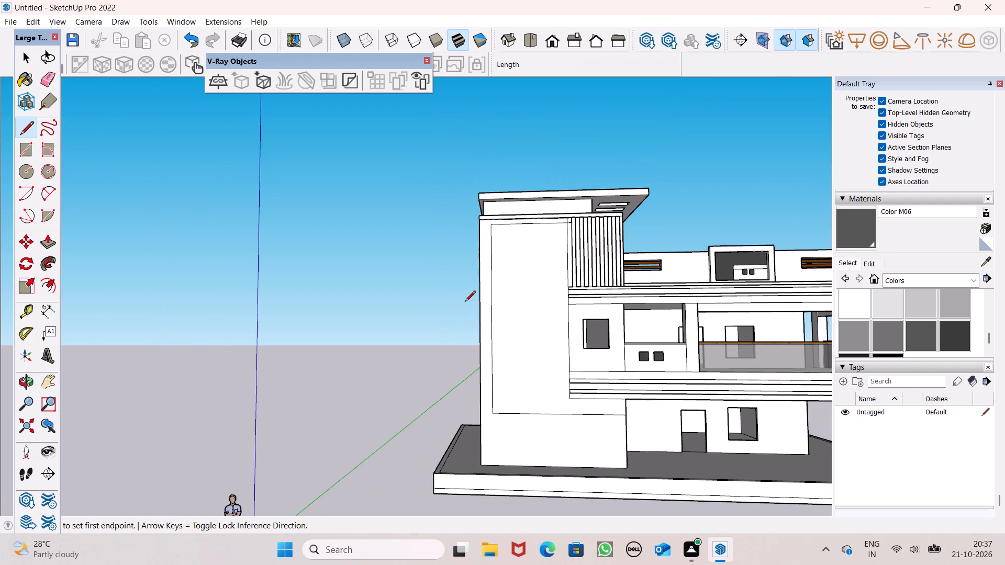
scroll(513, 391, up, 6)
click(488, 419)
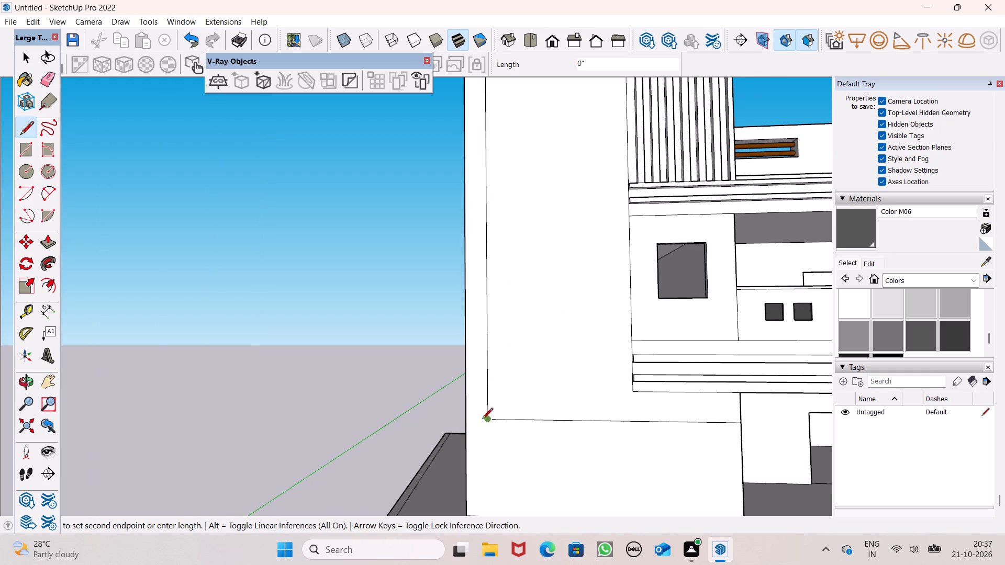
click(468, 420)
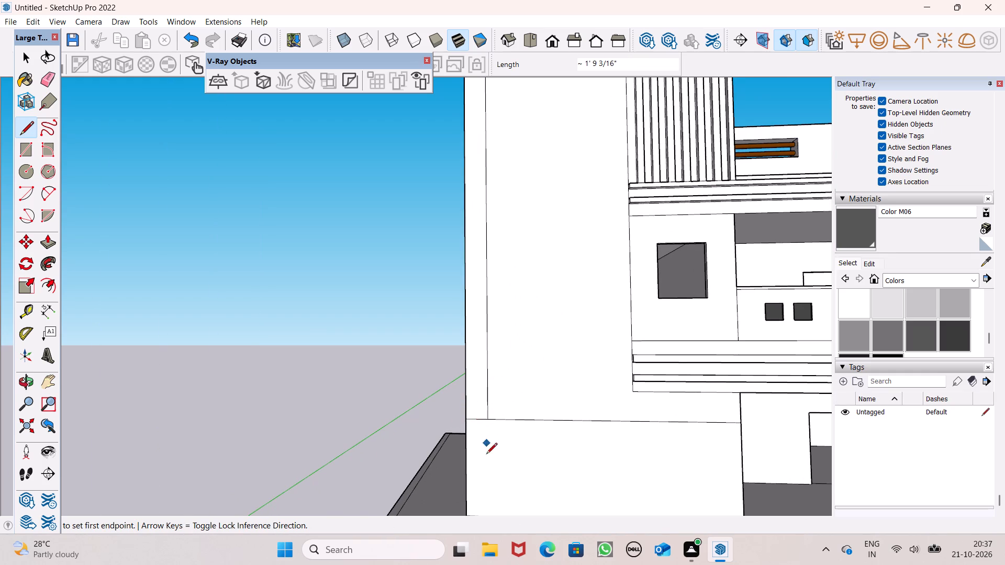
Erase the short vertical line between the tower's roof ledge and the top of the panel outline, beside the fins.
scroll(486, 455, down, 5)
click(38, 81)
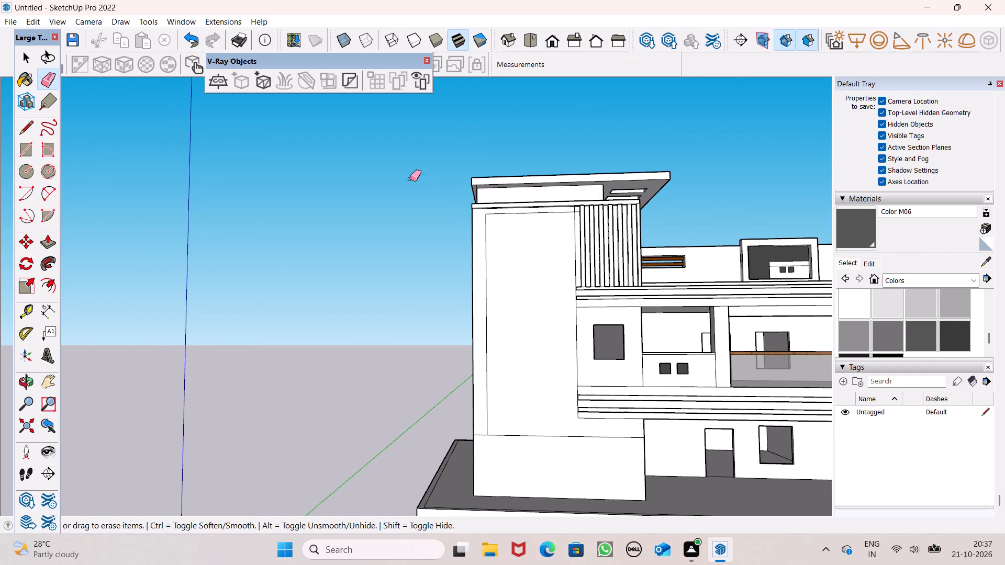
scroll(538, 209, up, 5)
scroll(602, 219, up, 5)
scroll(456, 203, up, 4)
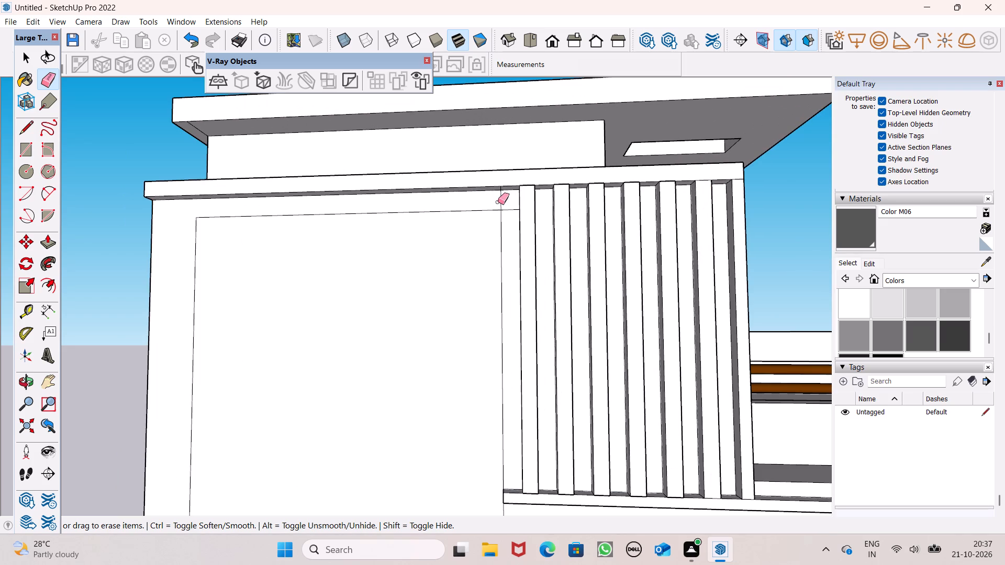
drag(508, 201, 502, 200)
Push/Pull the border strip along the top and outer edge of the tower's front wall outward about 1'.
scroll(639, 153, down, 8)
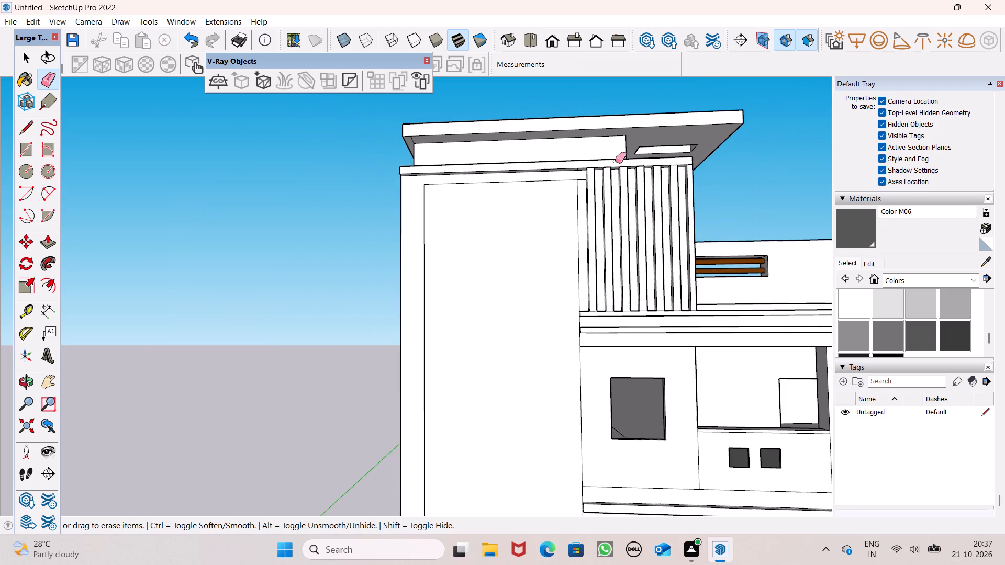
middle_drag(632, 200, 624, 240)
scroll(478, 209, down, 2)
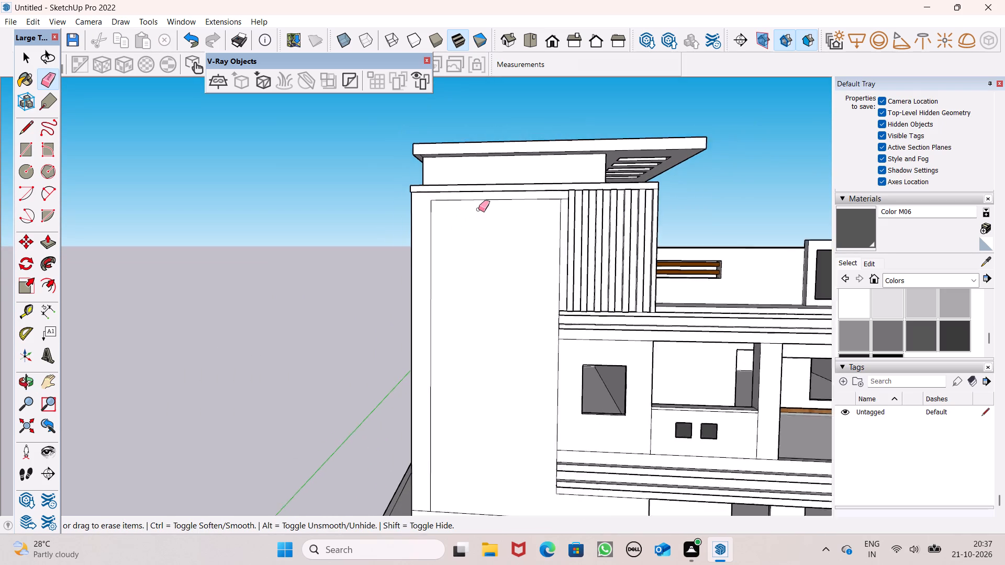
scroll(478, 209, down, 2)
middle_drag(492, 249, 490, 278)
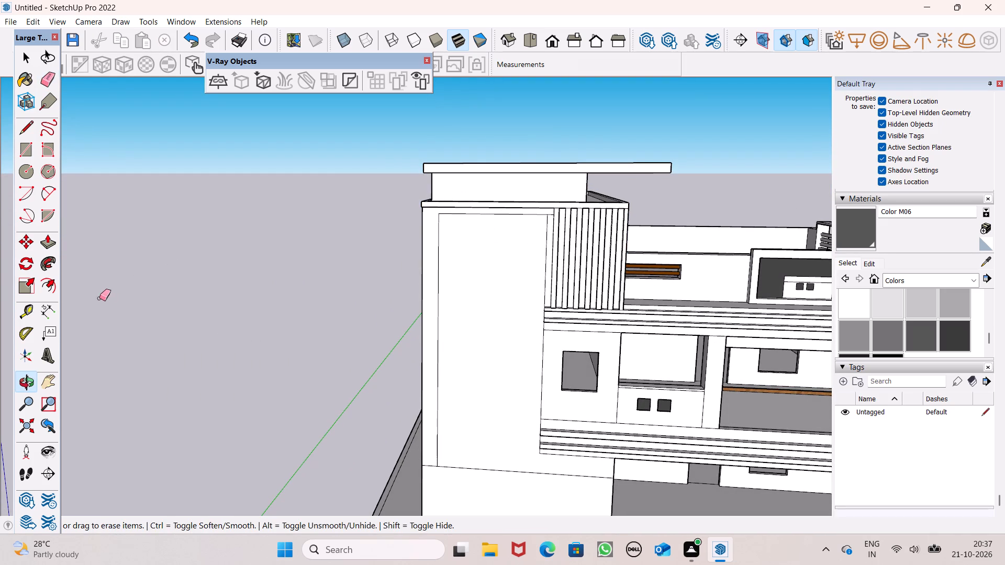
click(49, 243)
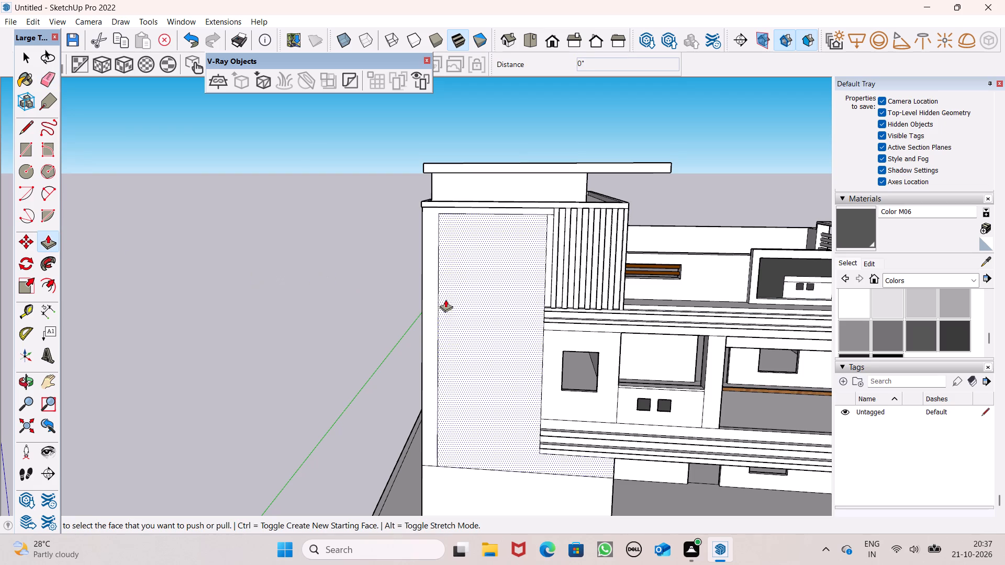
middle_drag(445, 310, 528, 390)
click(461, 335)
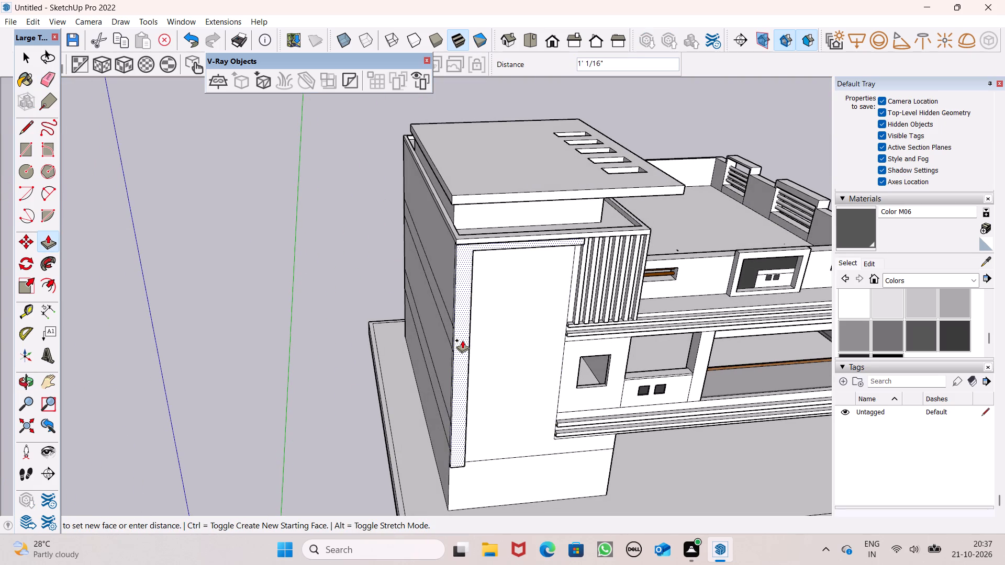
middle_drag(528, 359, 432, 298)
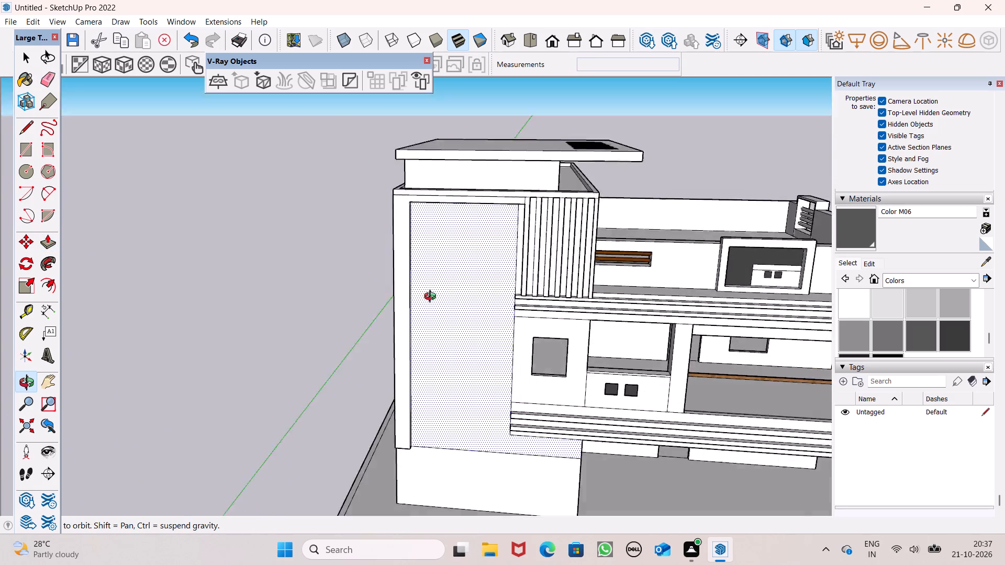
middle_drag(432, 298, 380, 282)
key(space)
Draw a tall rectangle about 20' 6" by 5' 11" on the tower's front panel inside the raised border.
scroll(404, 276, down, 1)
middle_drag(427, 300, 496, 263)
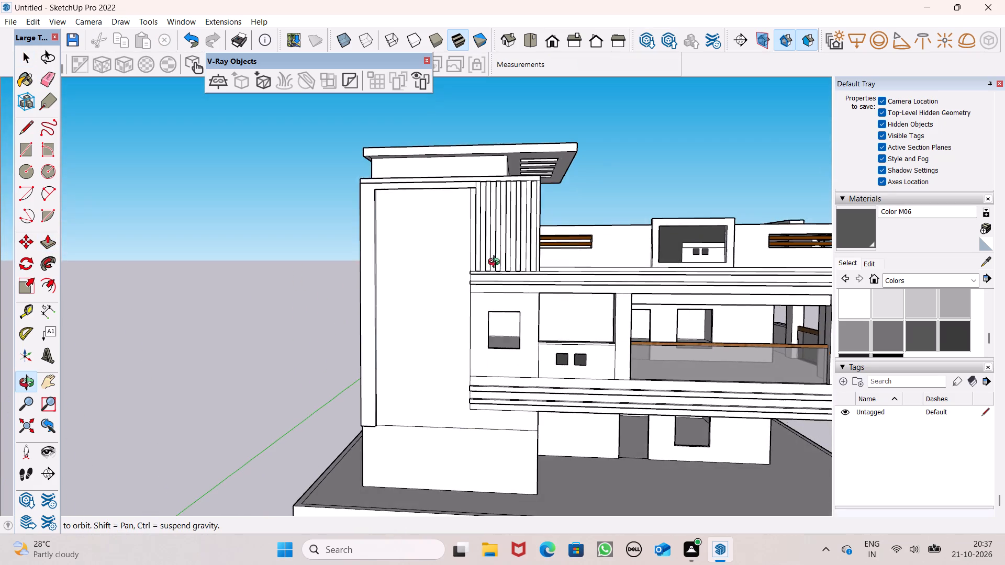
middle_drag(496, 263, 506, 259)
click(31, 155)
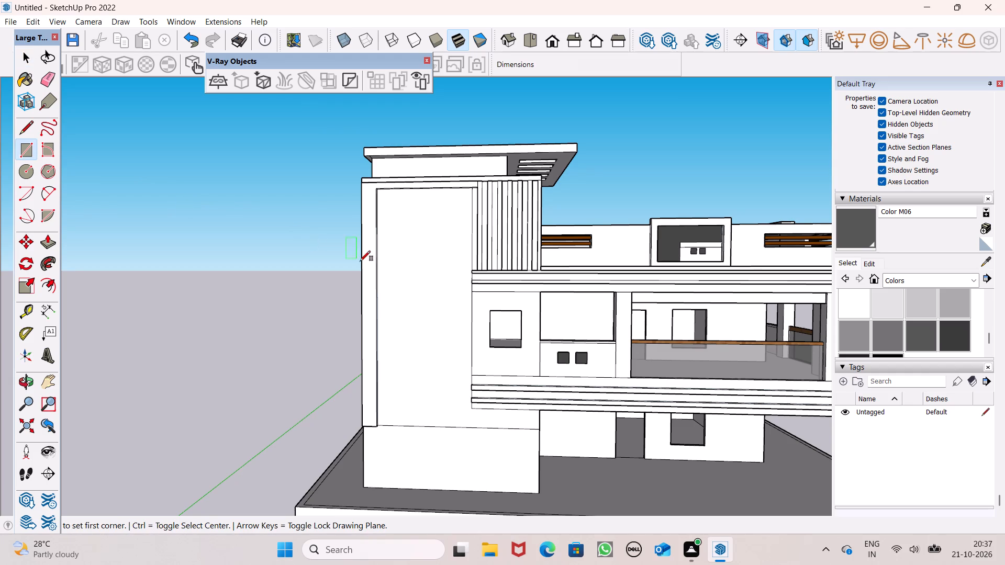
scroll(416, 256, up, 7)
scroll(403, 167, down, 4)
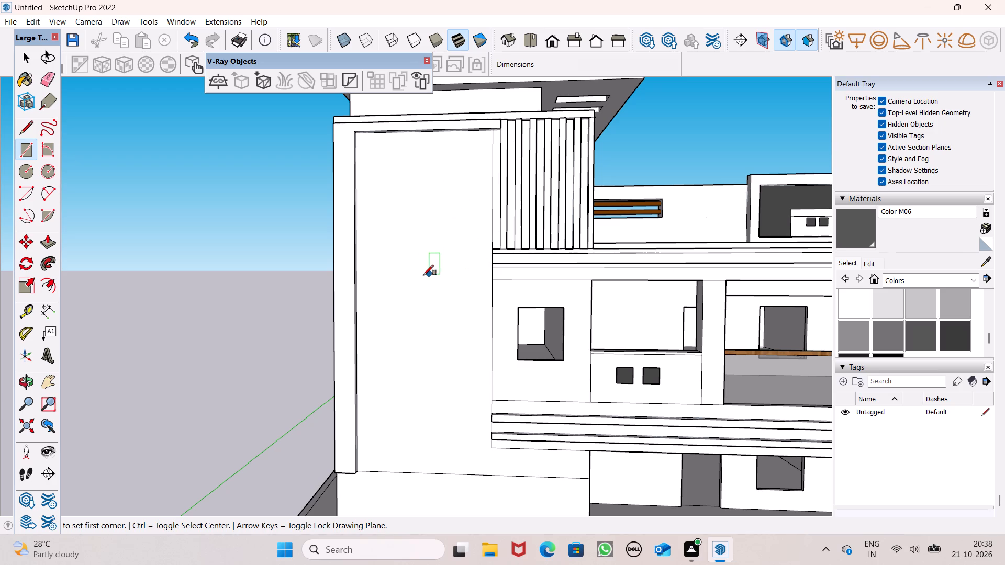
scroll(378, 186, up, 2)
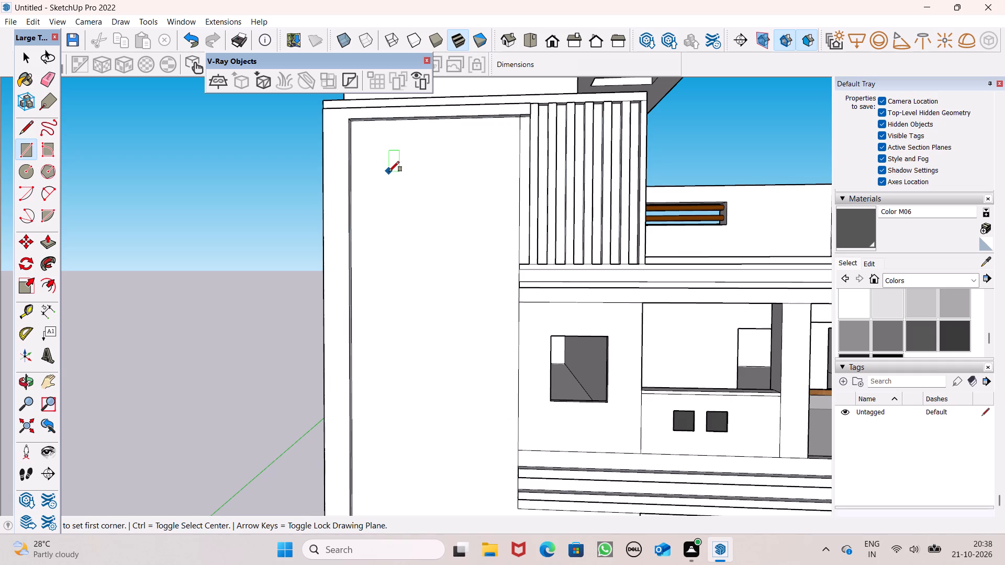
click(389, 167)
scroll(476, 252, down, 5)
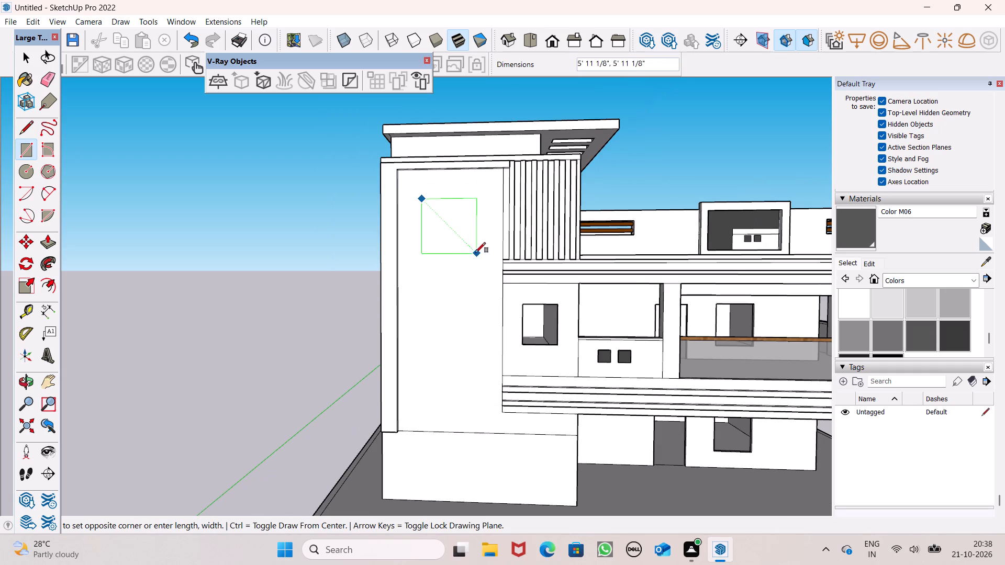
scroll(498, 388, up, 3)
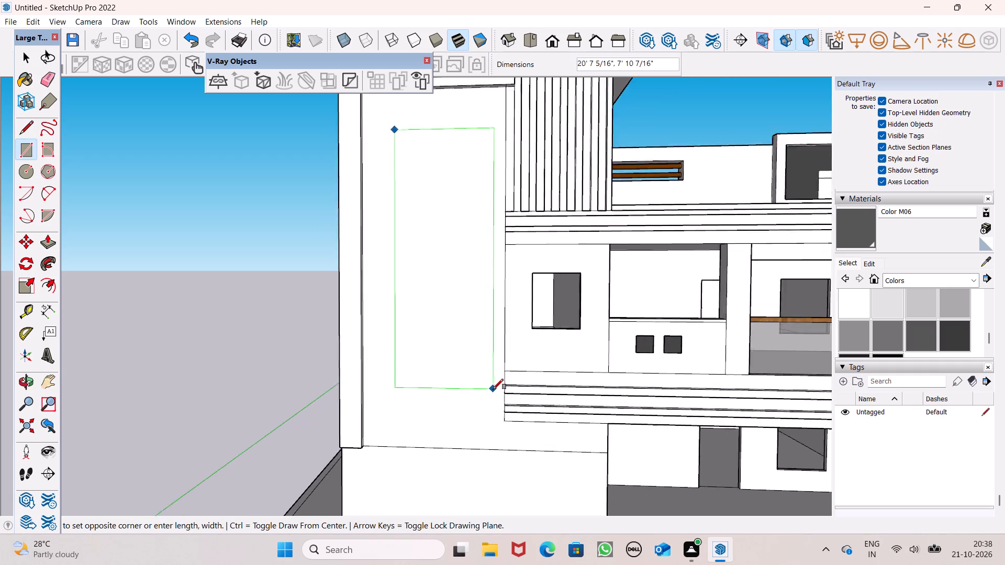
scroll(493, 389, up, 3)
scroll(480, 398, down, 2)
middle_drag(481, 398, 493, 398)
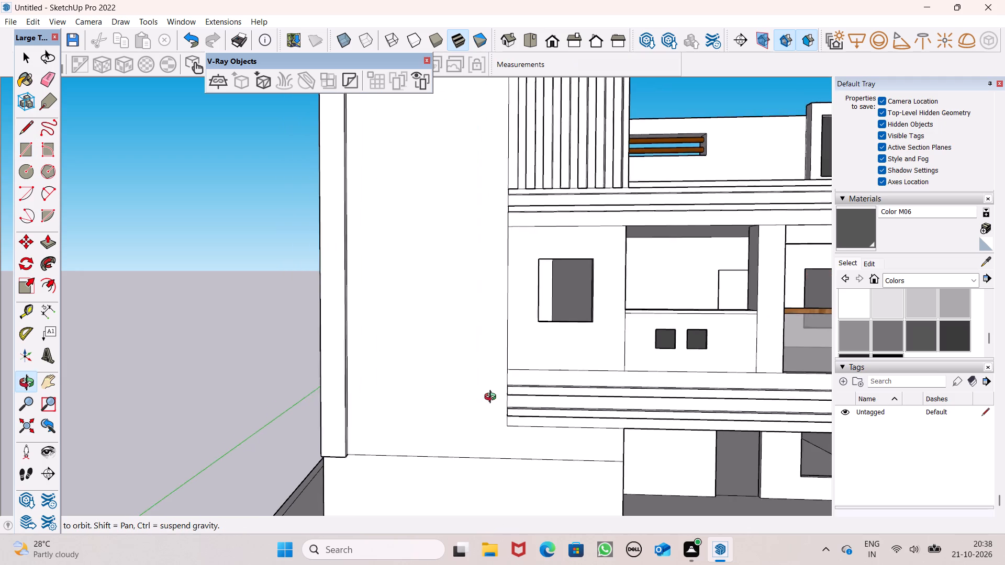
middle_drag(493, 398, 515, 395)
scroll(503, 398, down, 4)
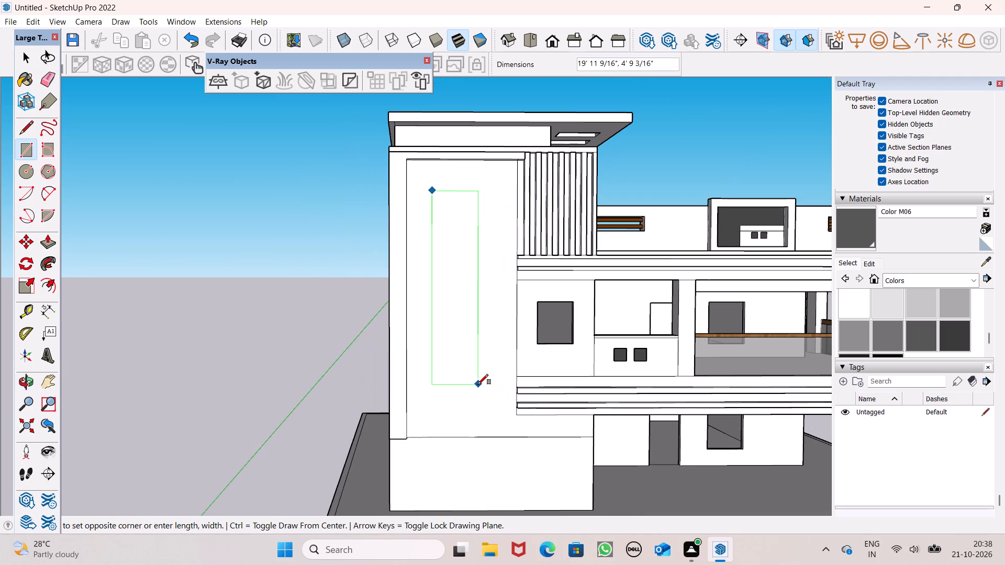
scroll(496, 389, up, 1)
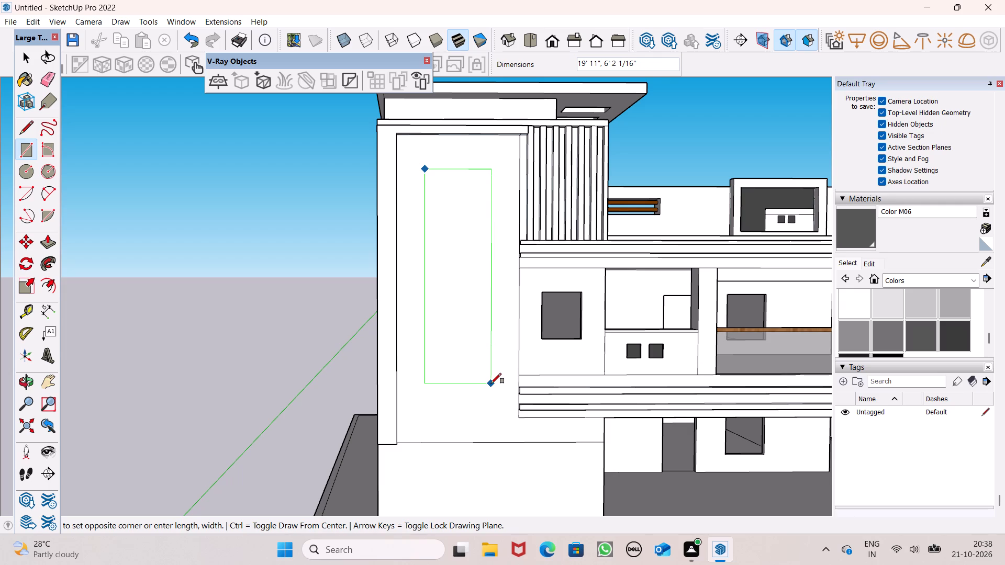
scroll(491, 383, up, 1)
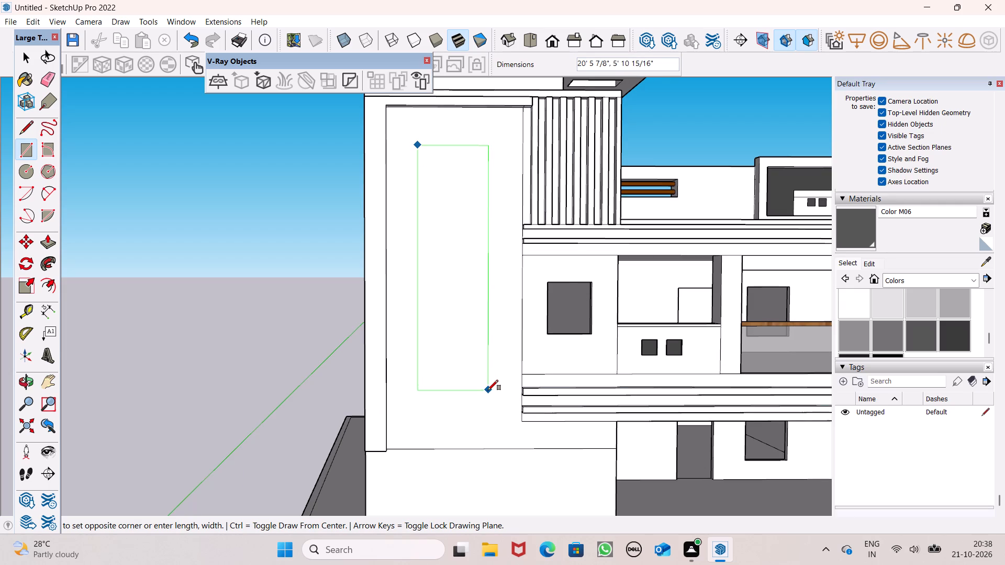
click(488, 390)
key(space)
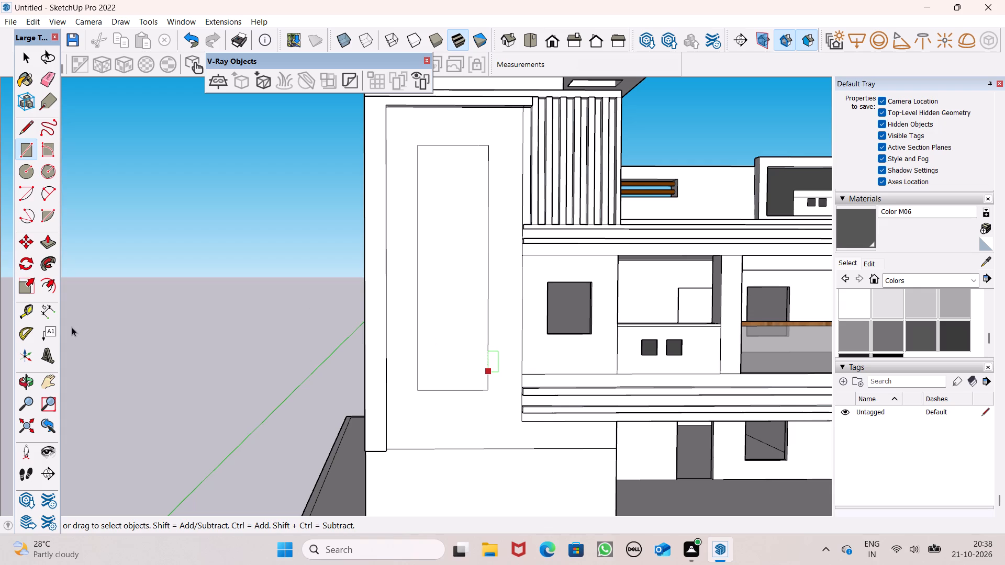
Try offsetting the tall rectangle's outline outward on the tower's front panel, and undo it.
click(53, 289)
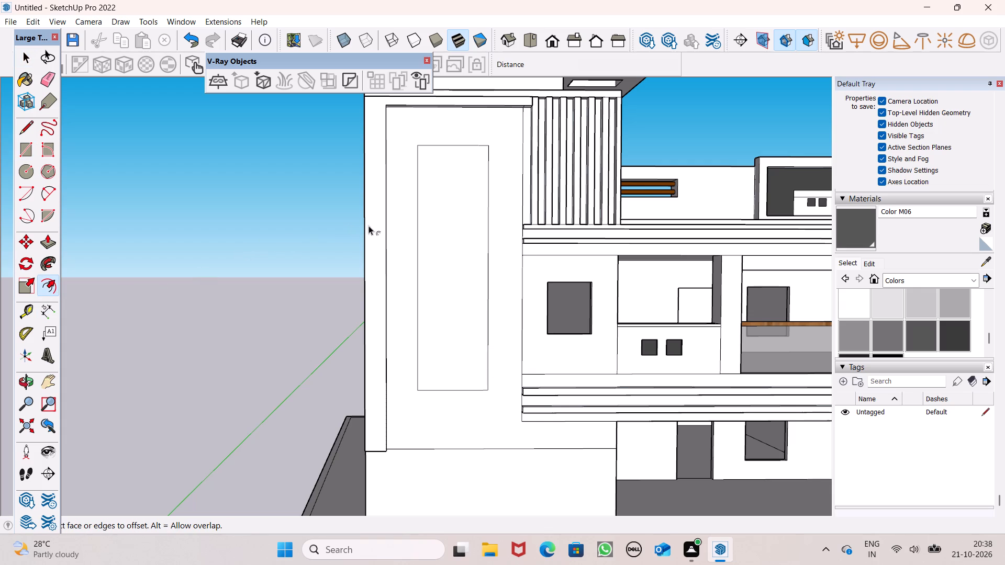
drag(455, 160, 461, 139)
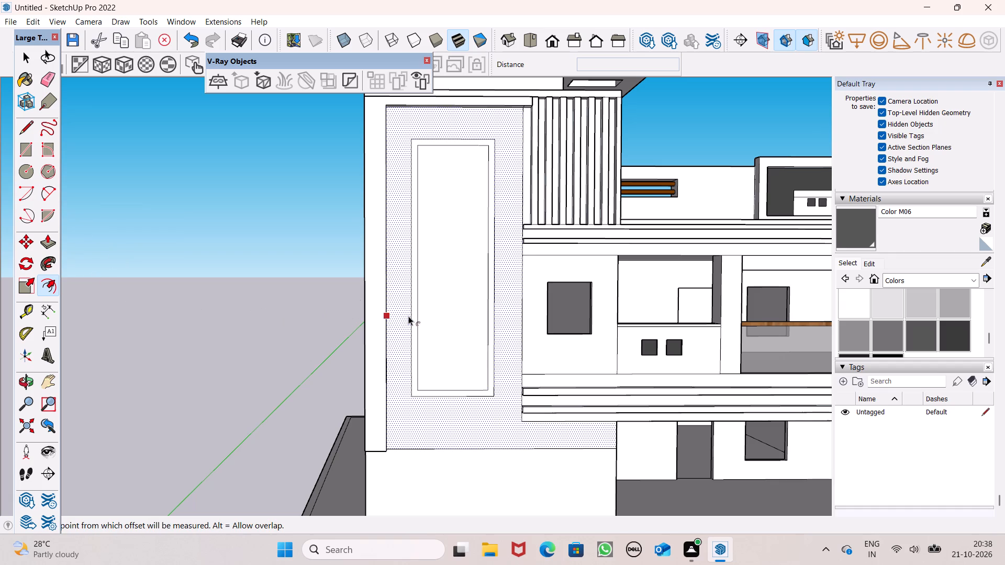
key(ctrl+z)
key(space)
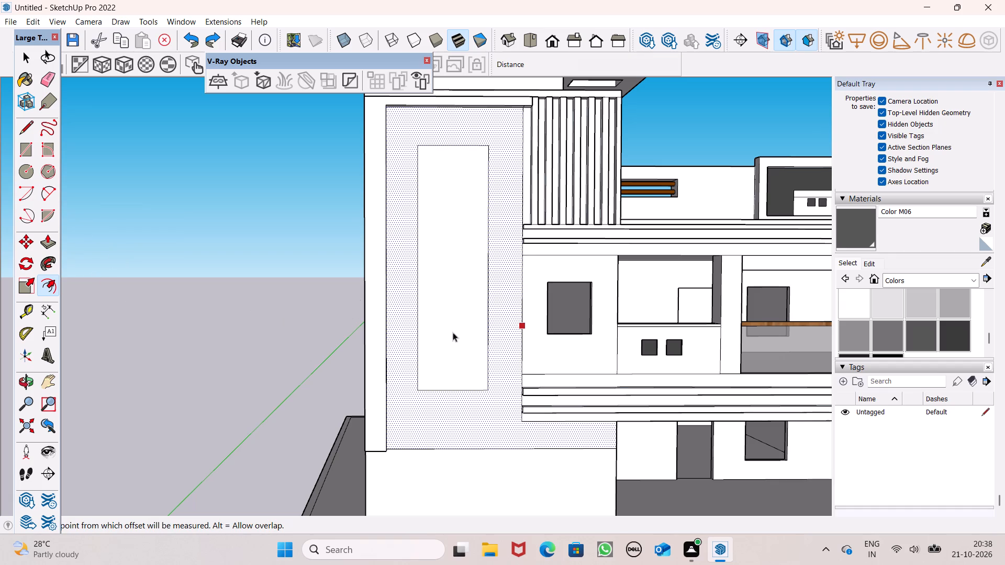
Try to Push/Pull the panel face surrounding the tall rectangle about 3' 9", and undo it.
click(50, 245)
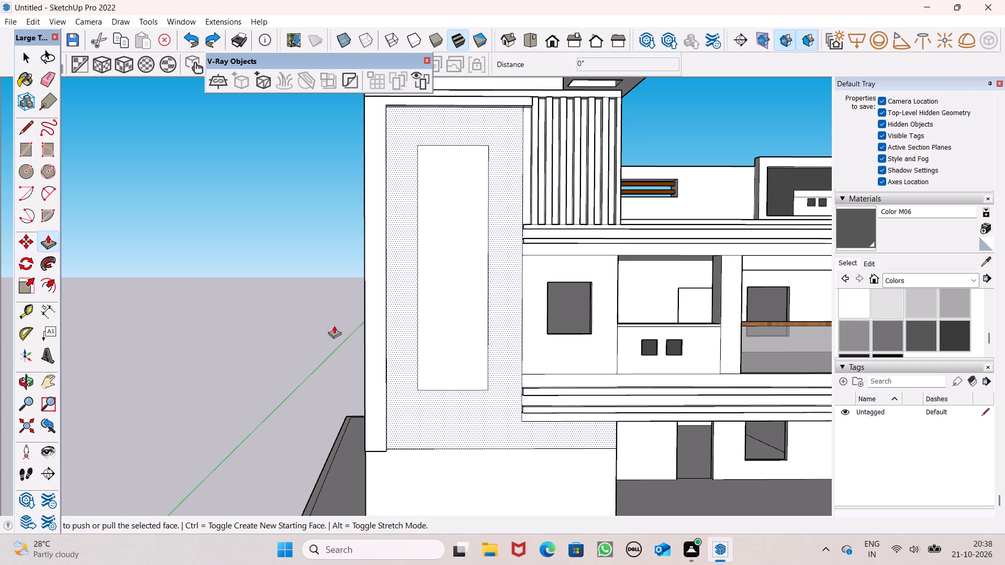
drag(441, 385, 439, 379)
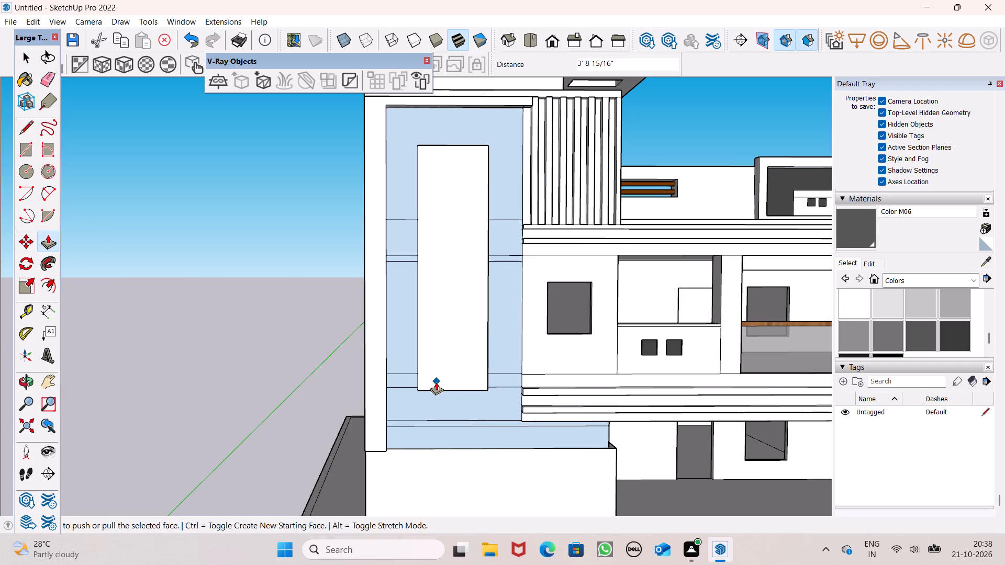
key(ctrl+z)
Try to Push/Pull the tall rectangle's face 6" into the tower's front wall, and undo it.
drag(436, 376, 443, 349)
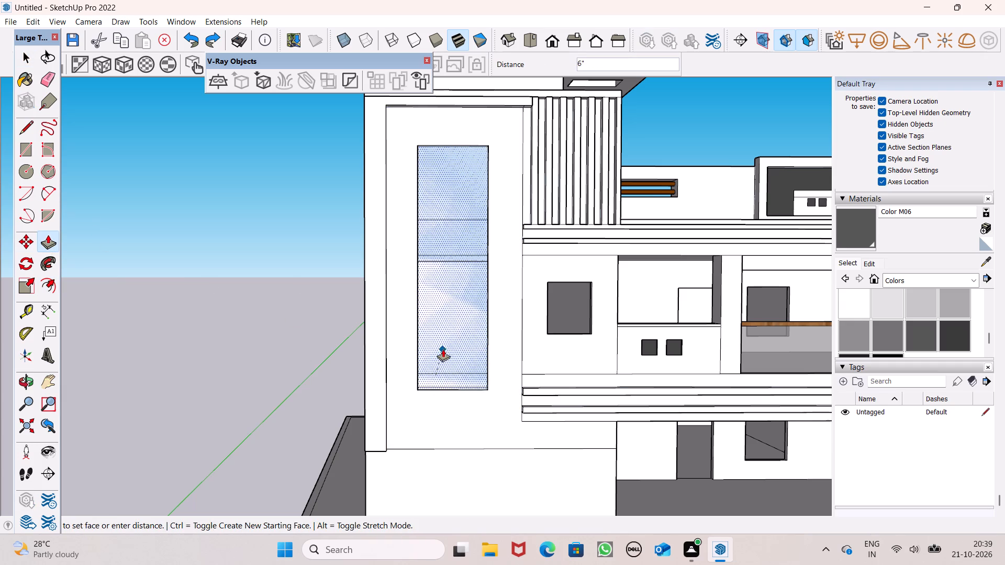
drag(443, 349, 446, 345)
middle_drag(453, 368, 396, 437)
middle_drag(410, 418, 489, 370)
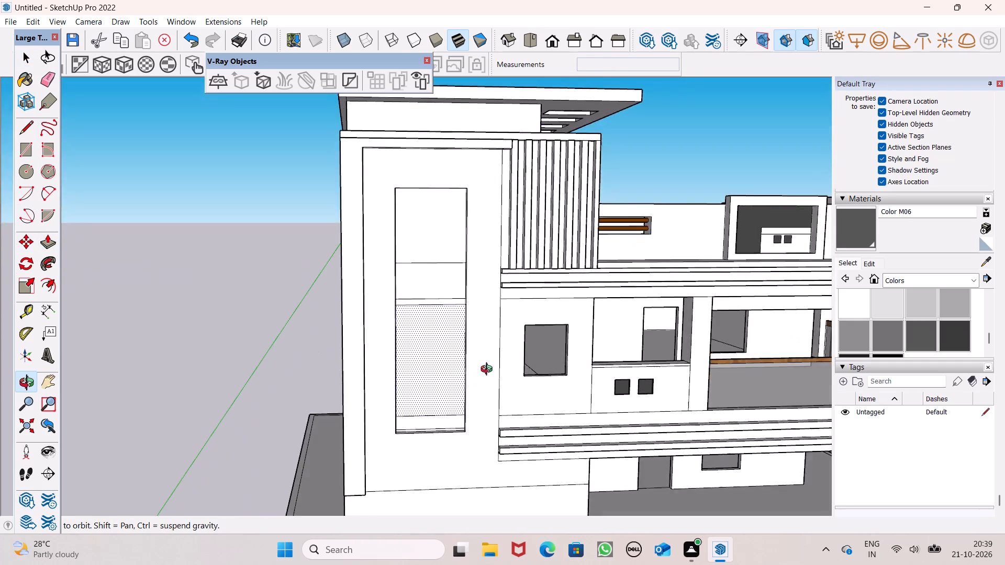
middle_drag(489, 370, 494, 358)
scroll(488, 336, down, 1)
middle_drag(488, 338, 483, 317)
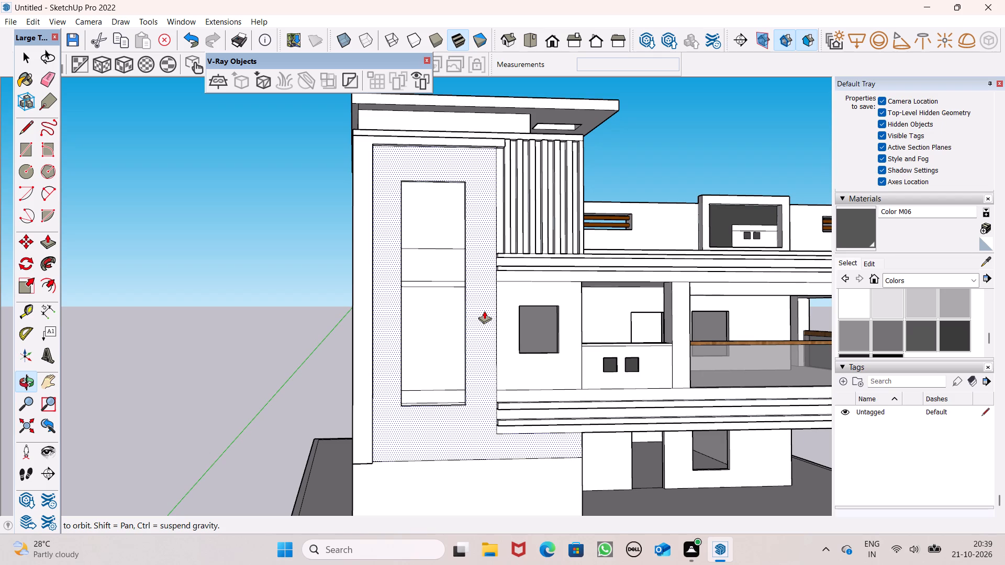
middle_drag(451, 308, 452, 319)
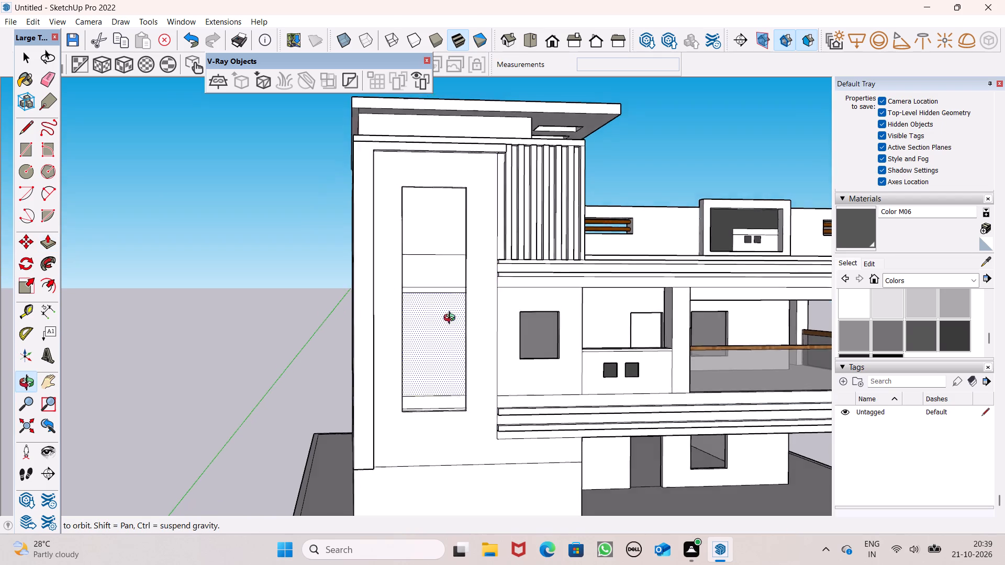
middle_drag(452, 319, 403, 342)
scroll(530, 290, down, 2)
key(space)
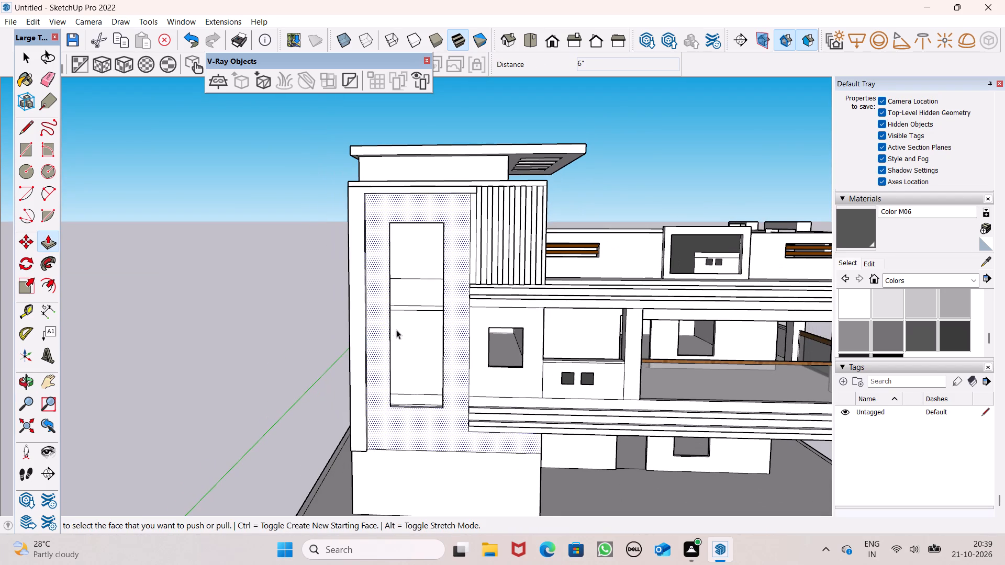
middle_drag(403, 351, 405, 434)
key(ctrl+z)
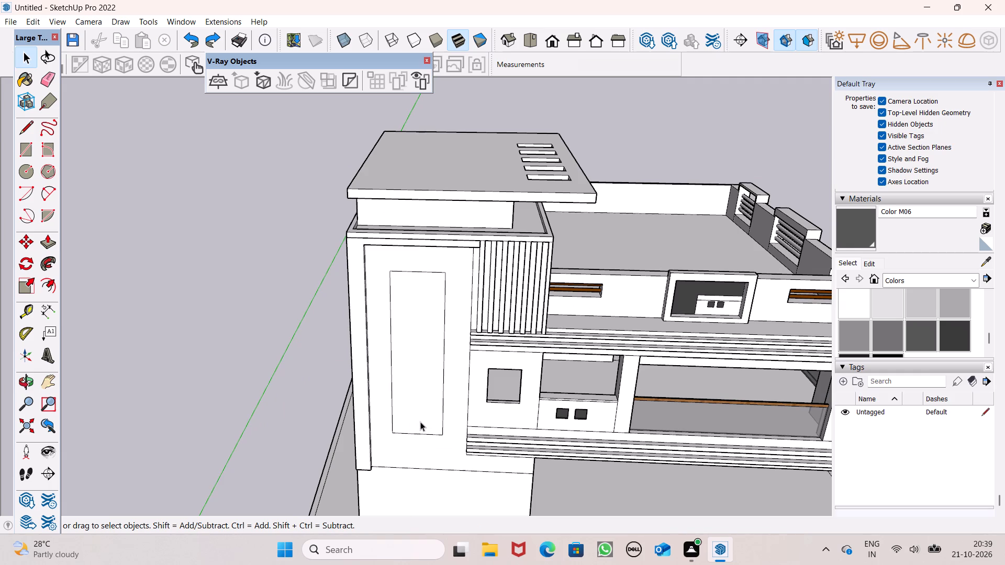
Offset the tall rectangle's outline outward about 5 3/8" to form a thin frame on the tower's front panel.
middle_drag(421, 422, 439, 349)
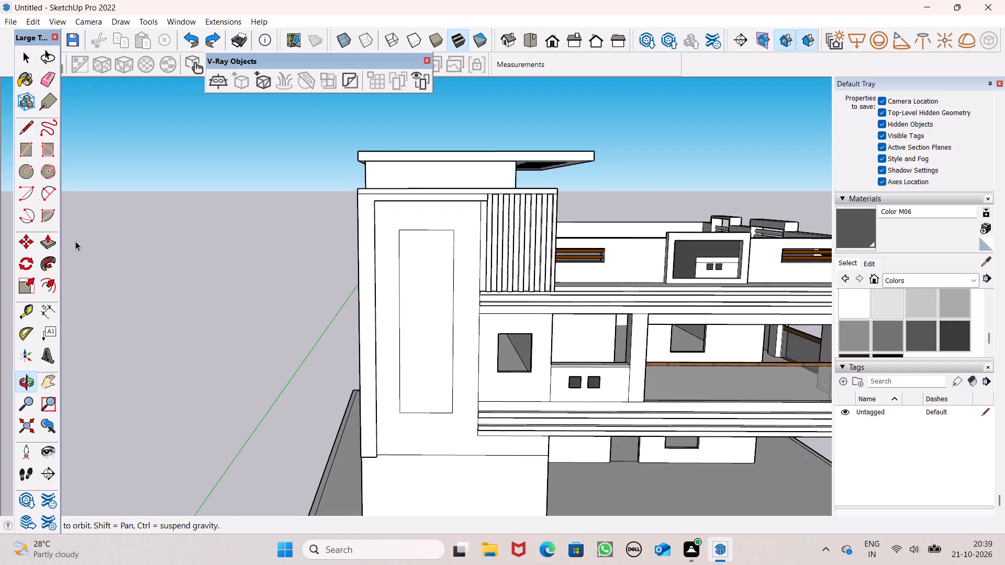
click(52, 281)
scroll(341, 251, up, 5)
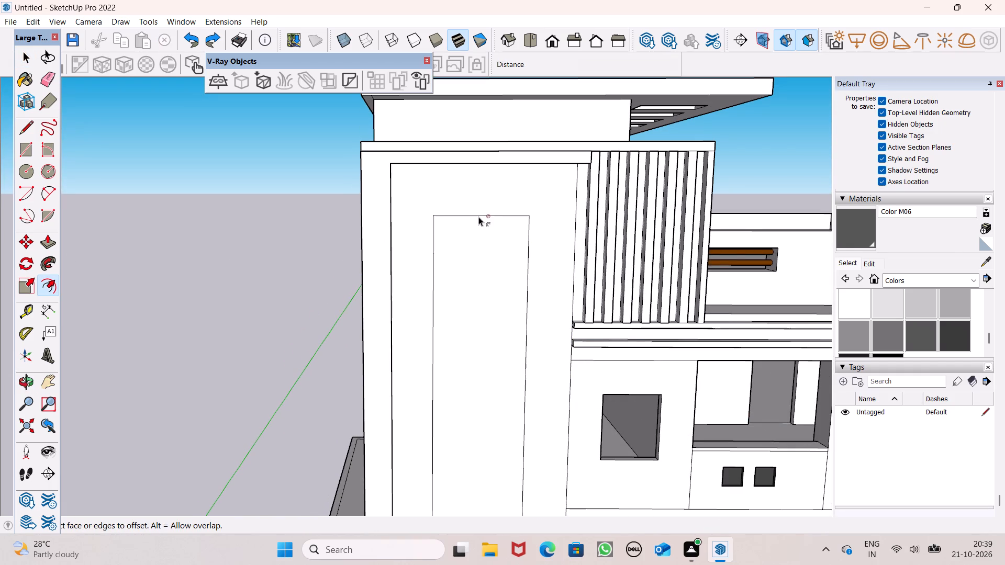
drag(474, 223, 473, 208)
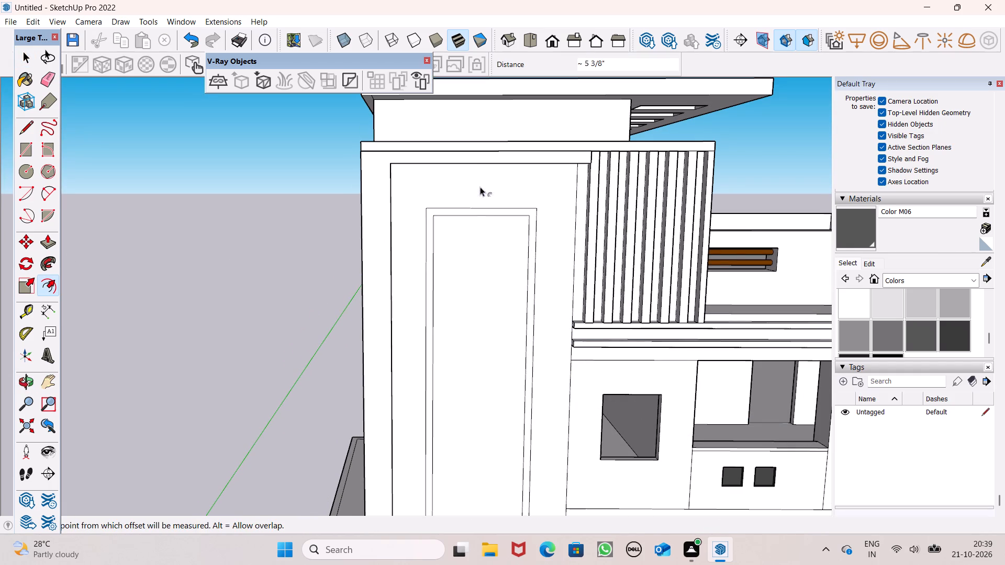
scroll(483, 185, down, 3)
key(space)
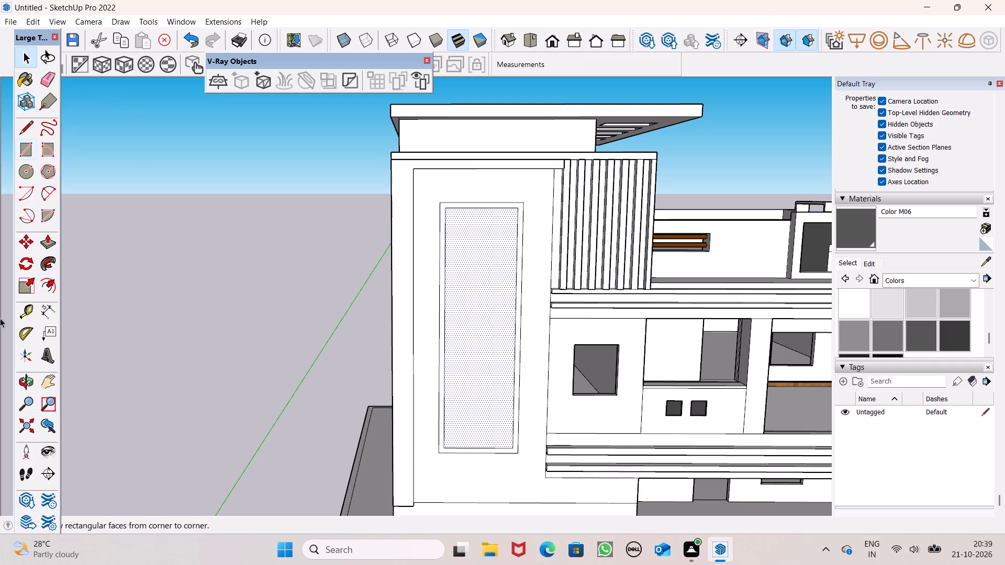
Push/Pull the tall rectangle's inner face 6" into the tower's front wall, leaving the thin frame around it.
click(55, 242)
middle_drag(555, 422, 554, 426)
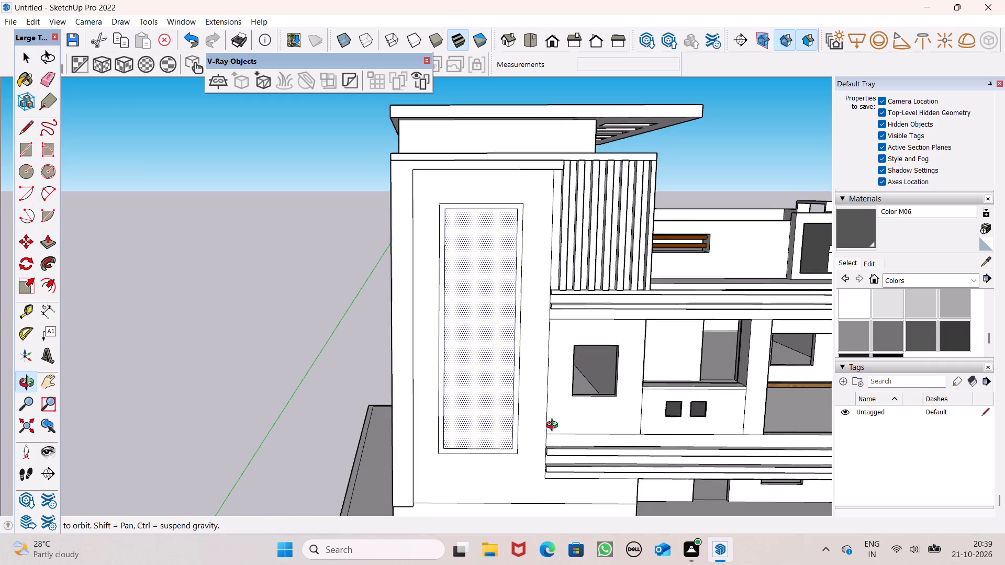
middle_drag(554, 426, 531, 432)
drag(438, 445, 450, 434)
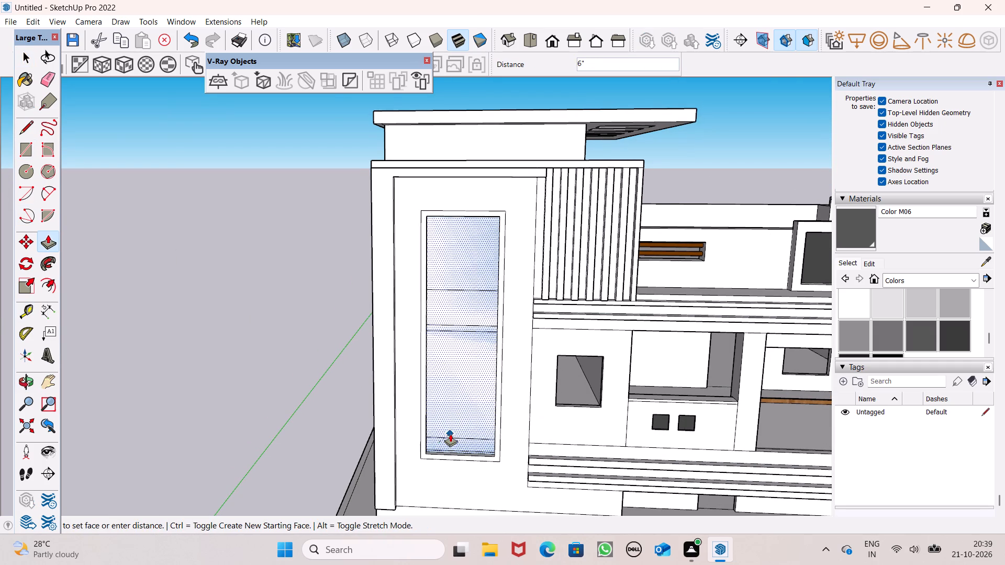
drag(450, 434, 456, 428)
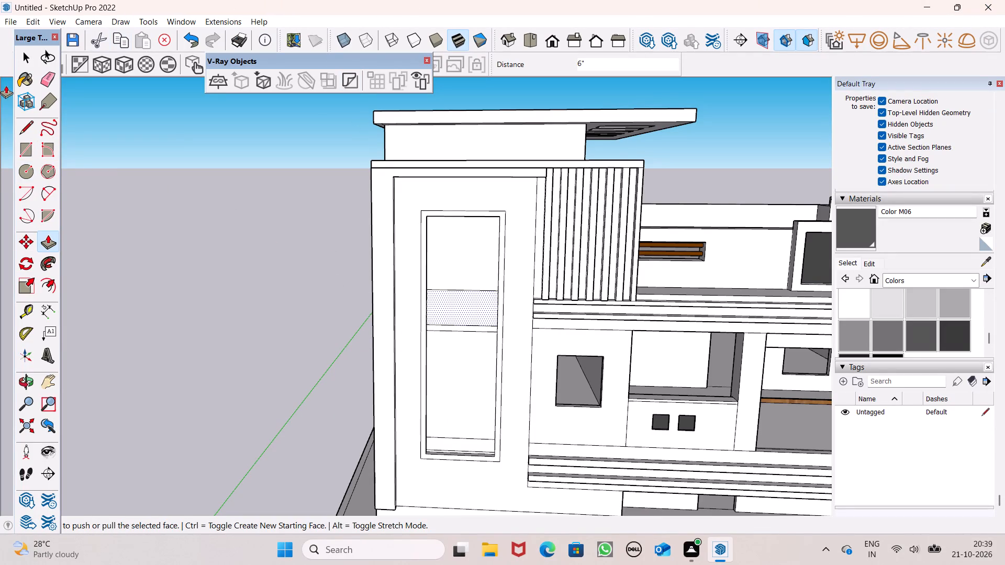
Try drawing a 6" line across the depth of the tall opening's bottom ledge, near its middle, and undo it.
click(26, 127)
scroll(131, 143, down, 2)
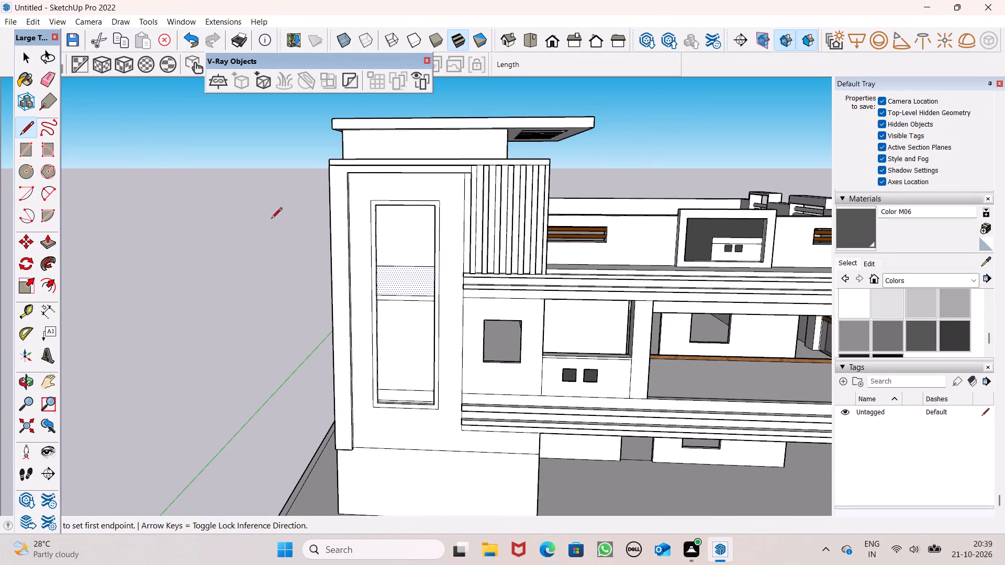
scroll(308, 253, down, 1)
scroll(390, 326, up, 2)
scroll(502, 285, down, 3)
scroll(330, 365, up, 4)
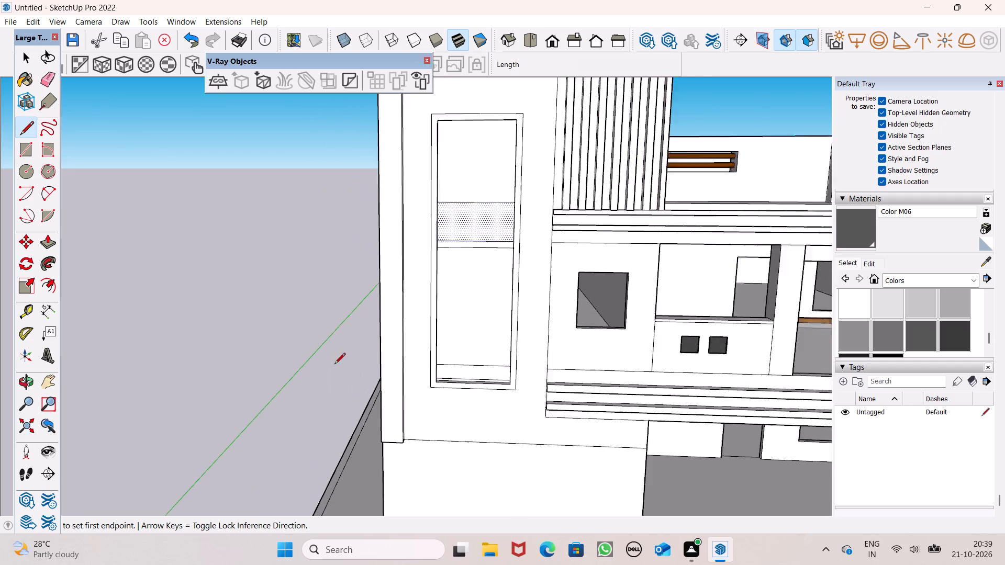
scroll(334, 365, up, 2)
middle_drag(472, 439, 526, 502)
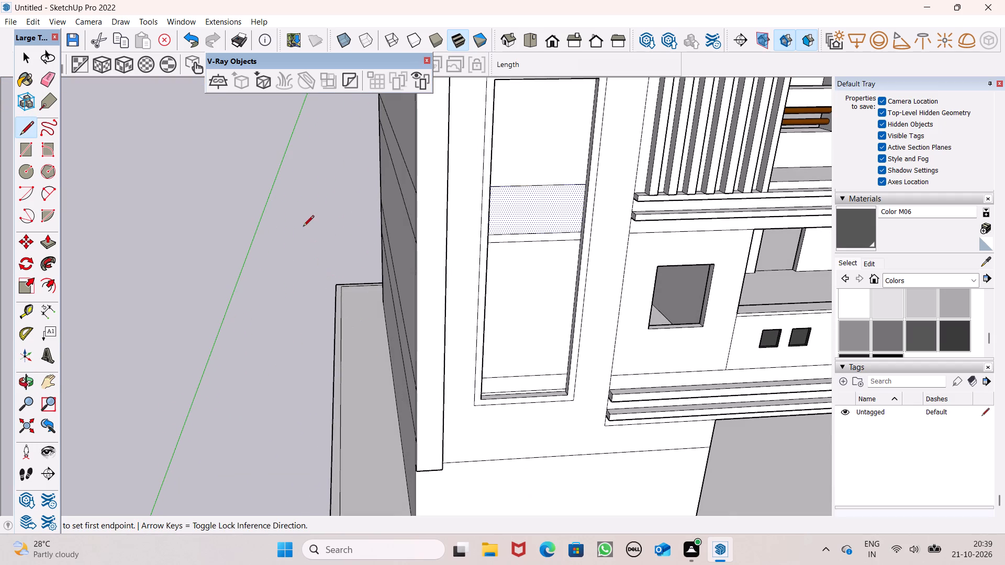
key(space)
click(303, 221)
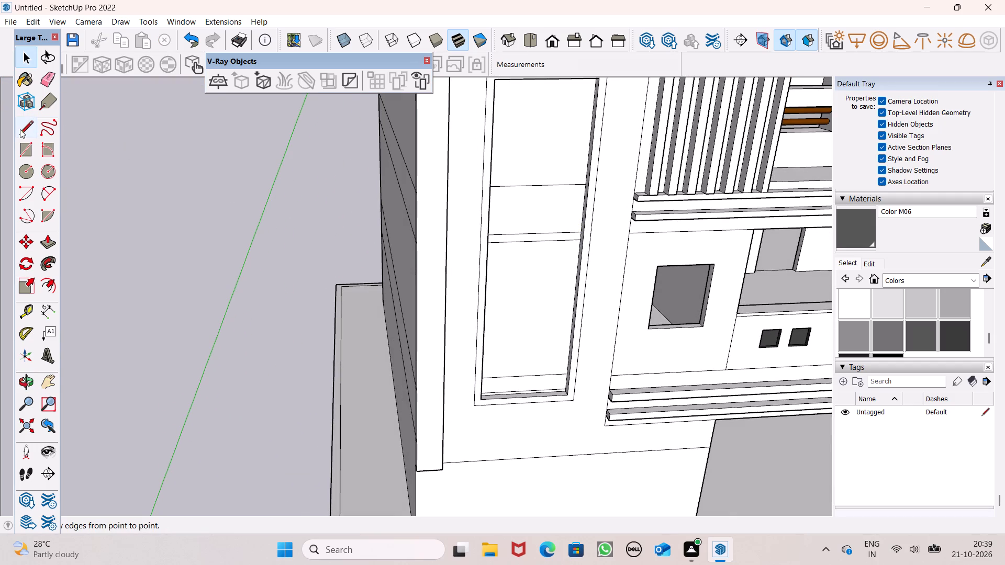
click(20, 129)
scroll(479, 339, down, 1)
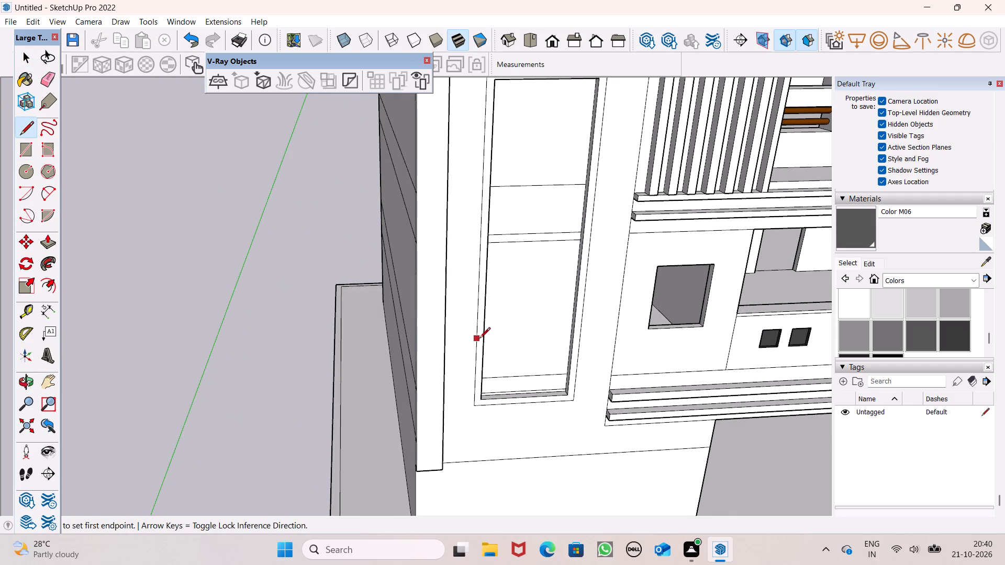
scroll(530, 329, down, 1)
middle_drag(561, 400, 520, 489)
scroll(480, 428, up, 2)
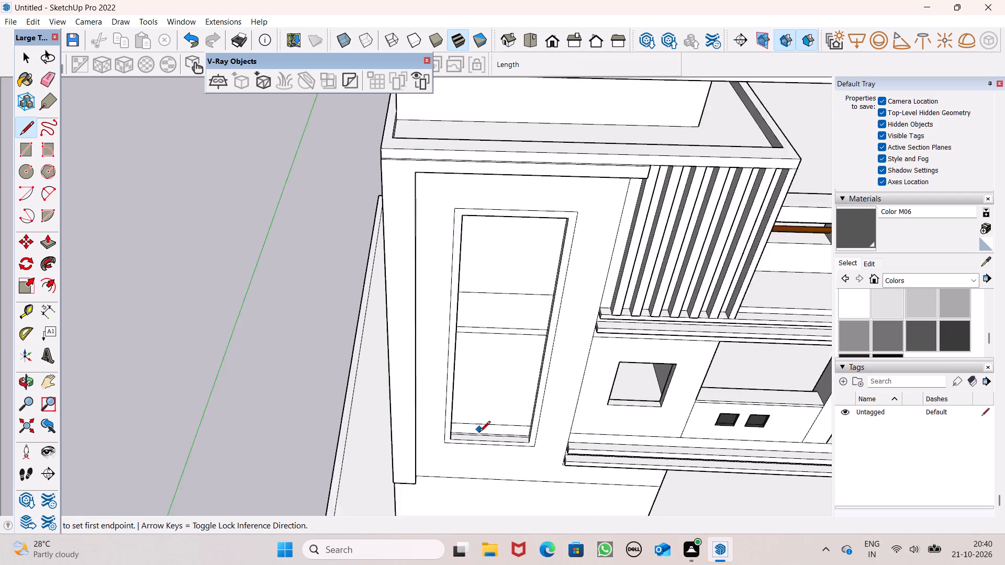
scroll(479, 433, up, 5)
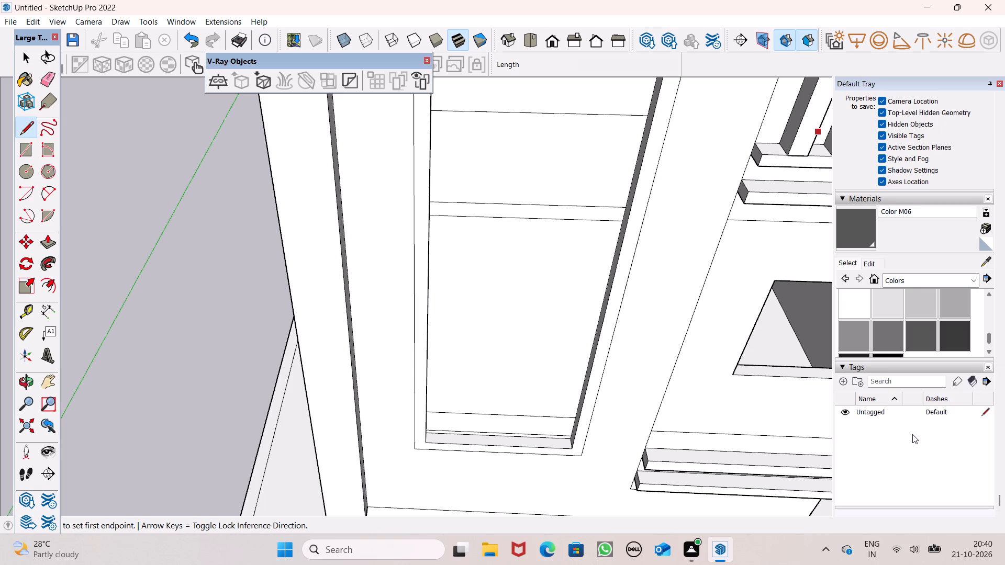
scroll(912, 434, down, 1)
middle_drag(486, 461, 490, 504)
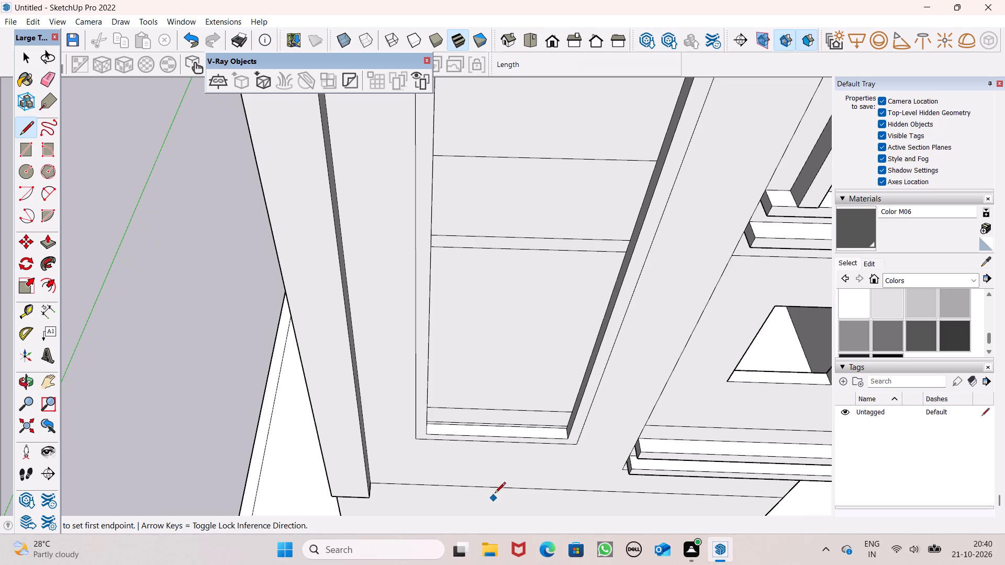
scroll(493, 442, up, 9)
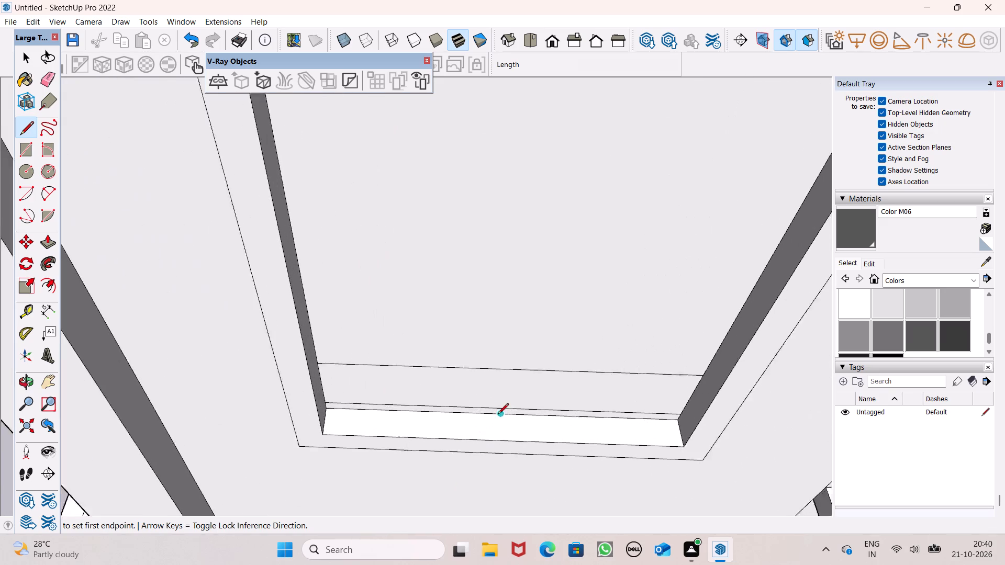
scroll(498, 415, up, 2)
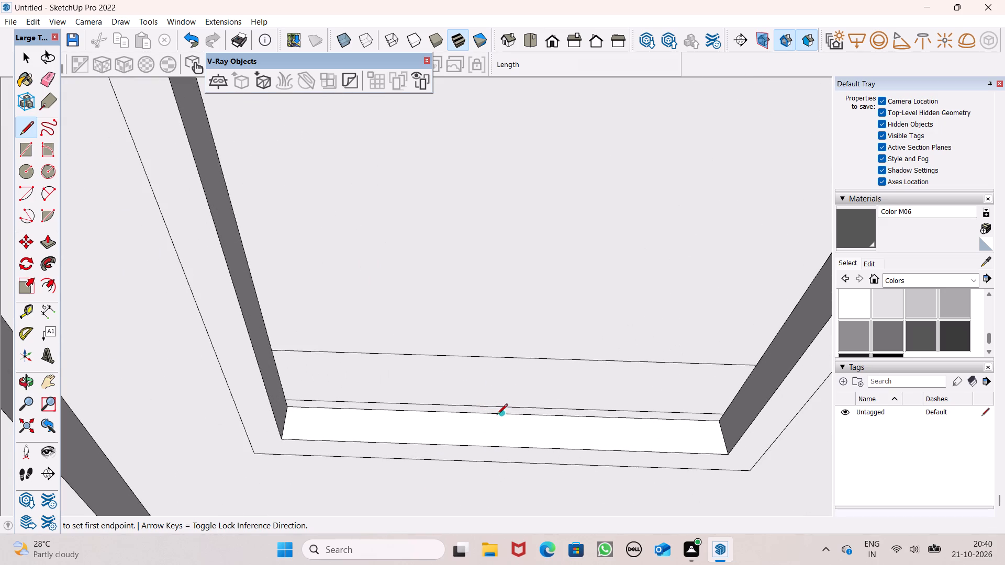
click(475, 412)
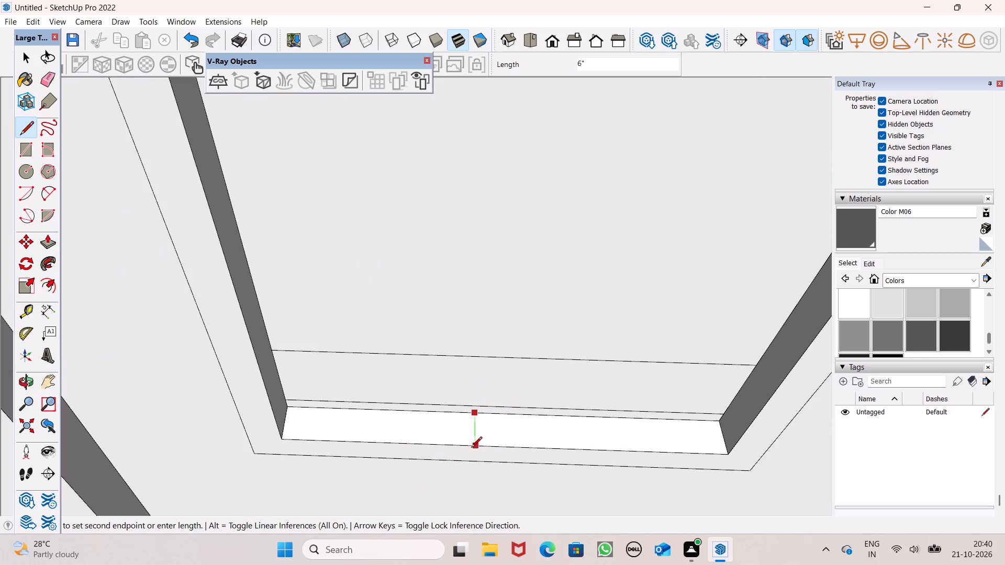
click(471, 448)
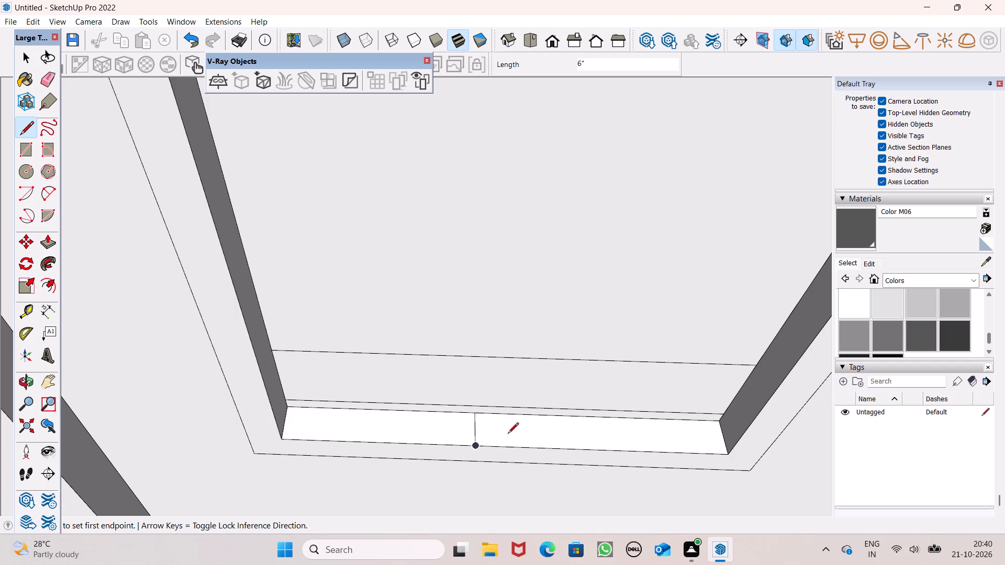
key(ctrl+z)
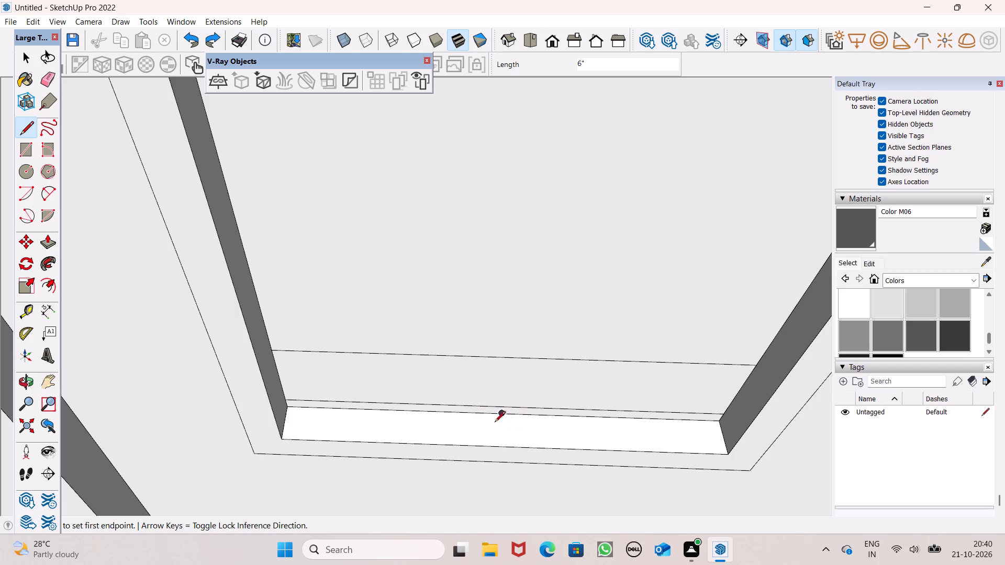
Draw two short parallel lines across the recess's bottom sill face, near its middle, to outline a narrow mullion strip.
click(490, 414)
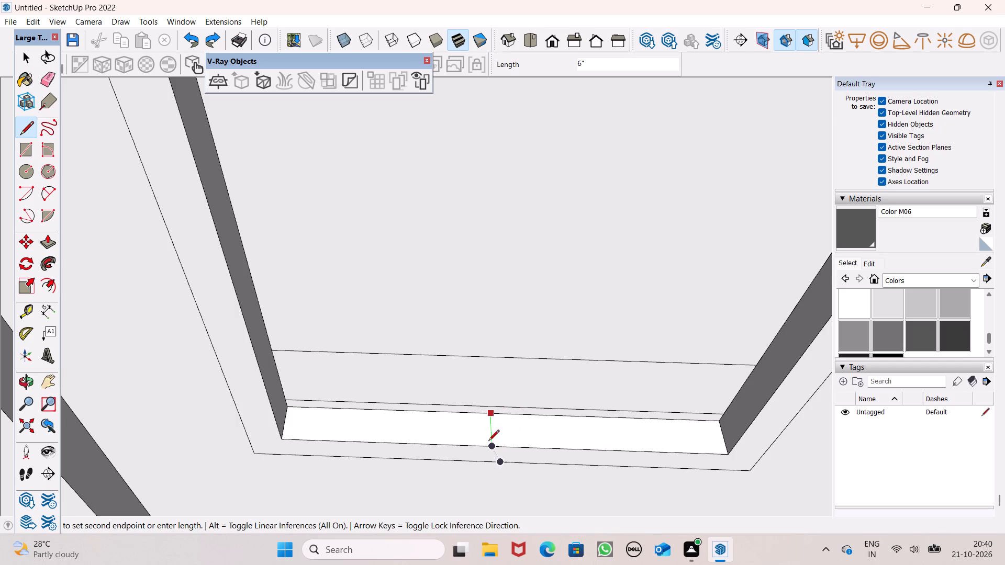
click(488, 443)
click(511, 415)
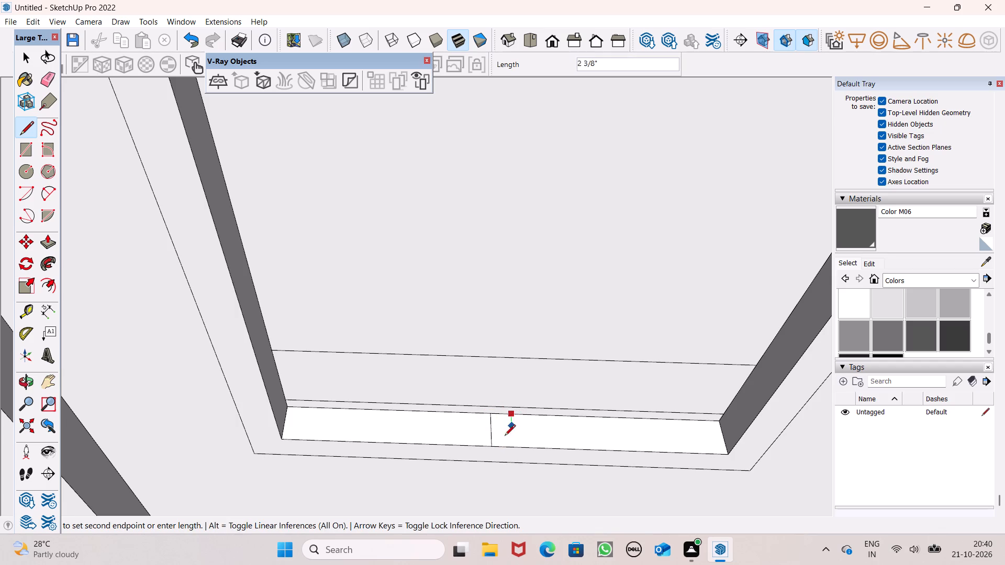
click(506, 445)
key(space)
Erase the three horizontal lines crossing the middle of the tall recess's back panel, keeping the one near the sill.
scroll(517, 421, down, 4)
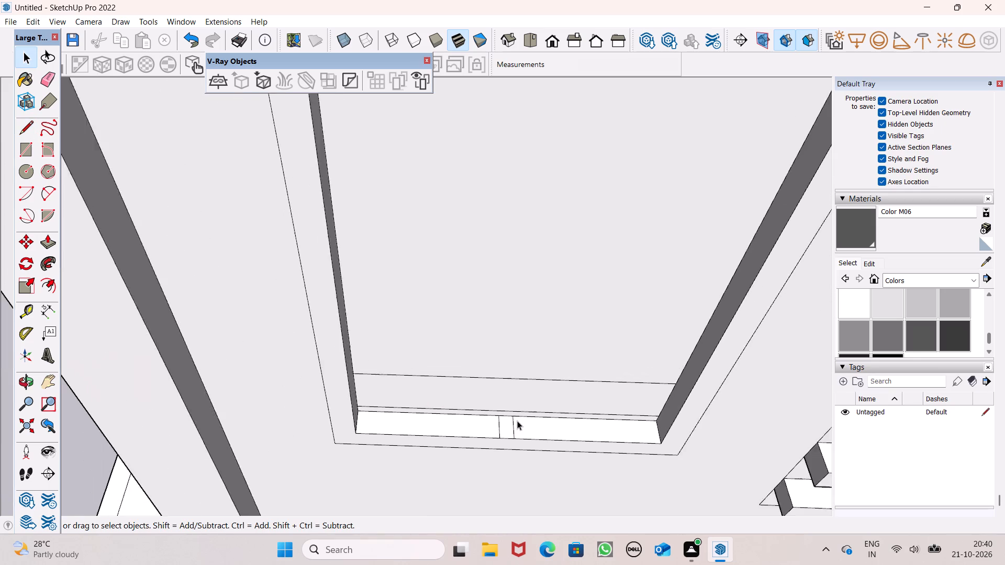
scroll(517, 421, down, 4)
middle_drag(523, 422, 518, 426)
scroll(471, 412, down, 3)
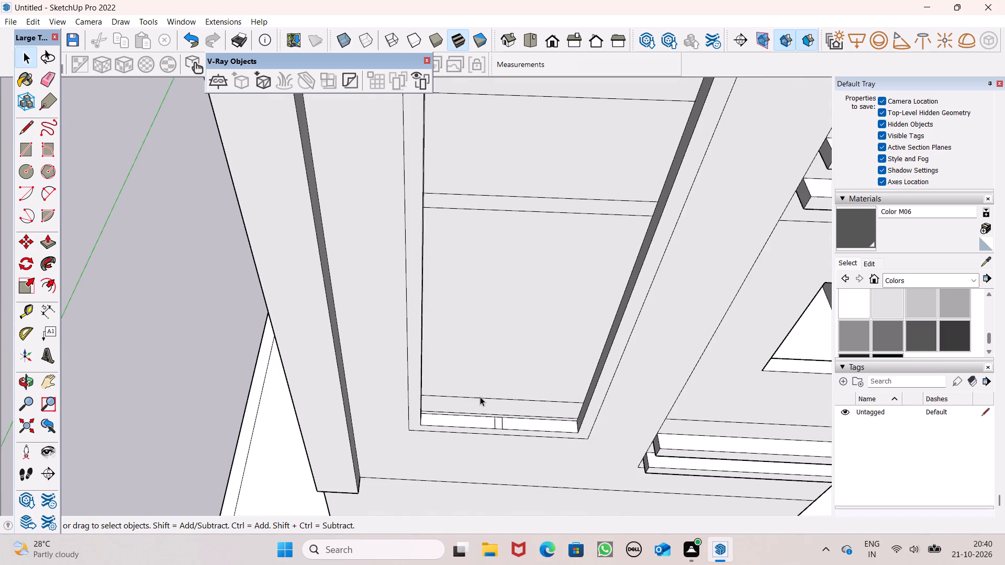
scroll(480, 396, down, 4)
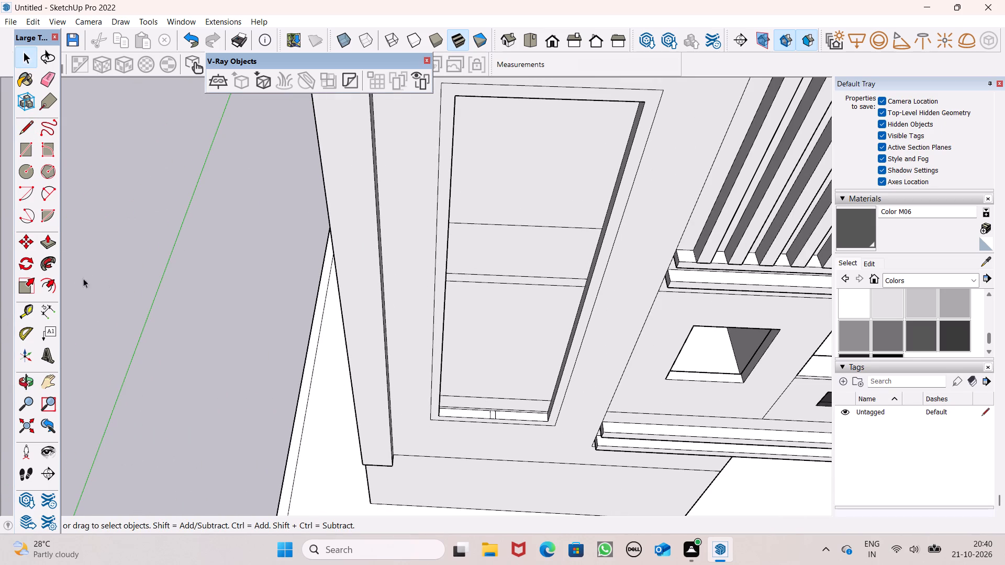
click(53, 90)
drag(520, 220, 520, 300)
key(space)
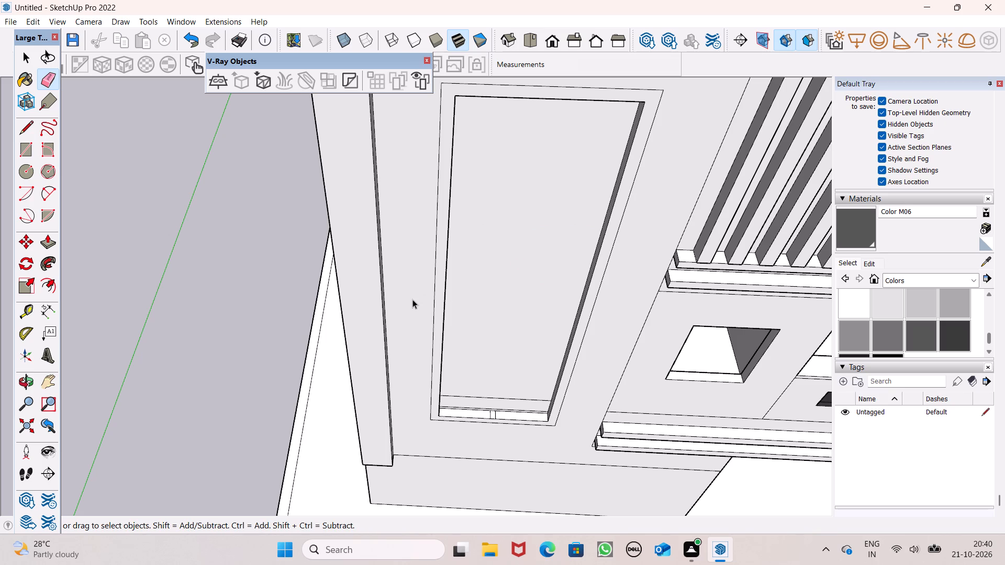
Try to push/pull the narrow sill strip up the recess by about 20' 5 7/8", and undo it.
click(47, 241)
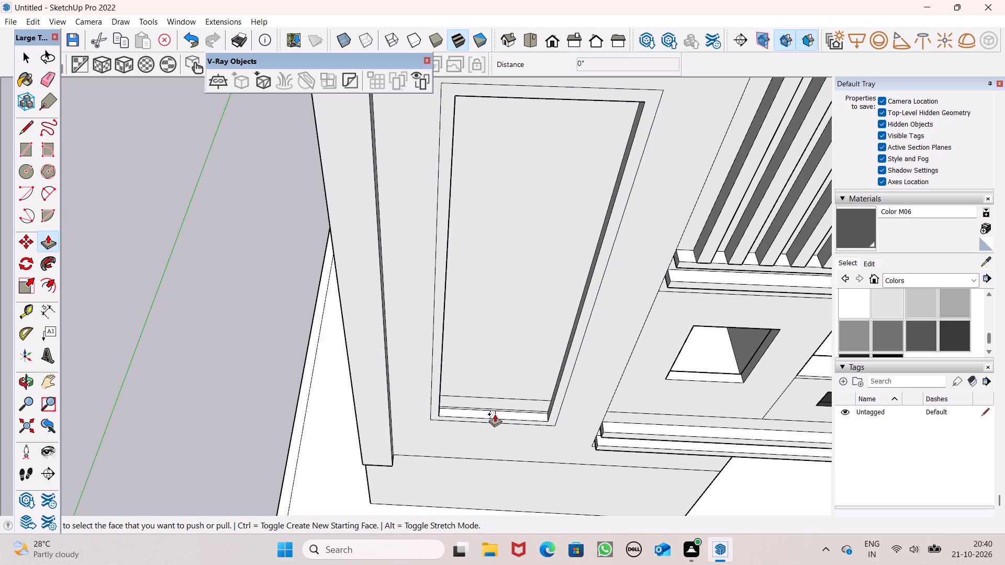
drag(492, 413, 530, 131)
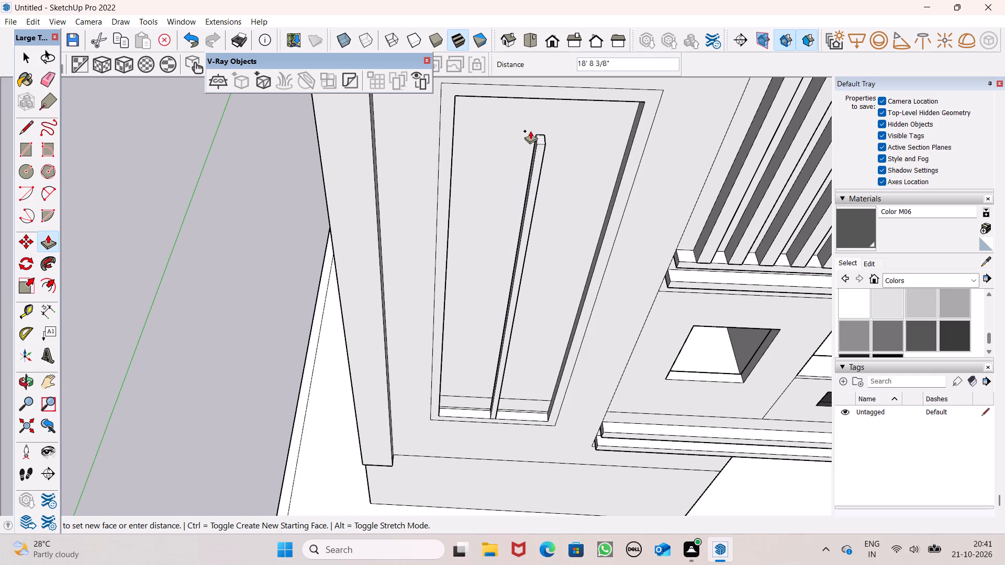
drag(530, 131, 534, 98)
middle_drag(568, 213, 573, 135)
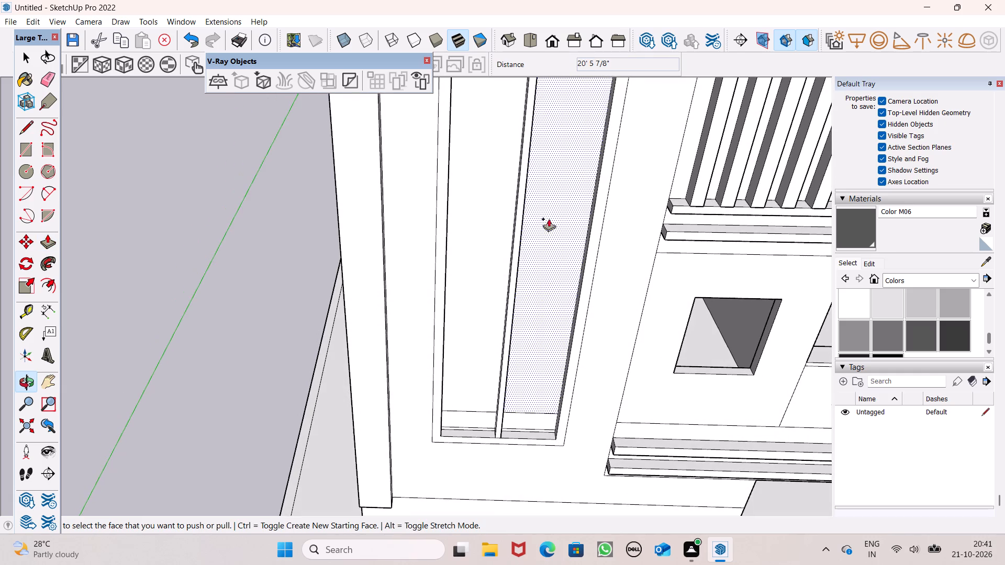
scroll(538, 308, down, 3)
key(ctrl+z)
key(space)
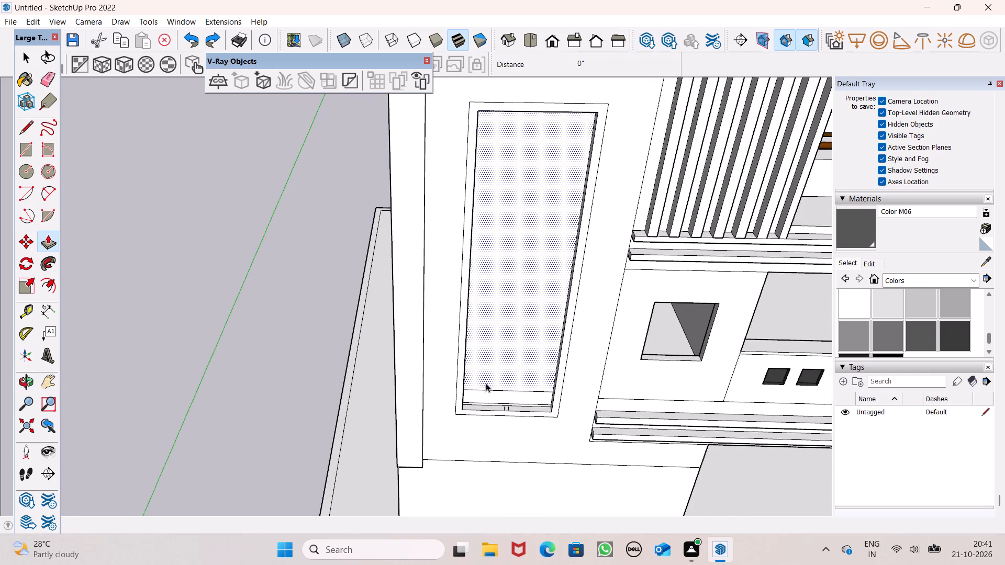
Draw a thin horizontal rectangle spanning the full width of the recess's back panel, in its upper part.
scroll(483, 389, down, 1)
middle_drag(485, 408, 325, 414)
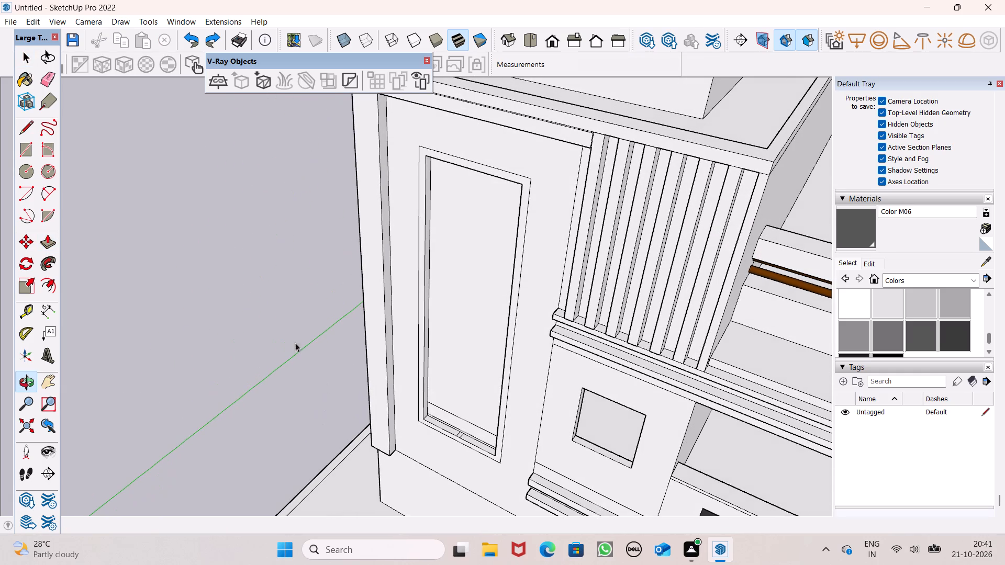
click(24, 148)
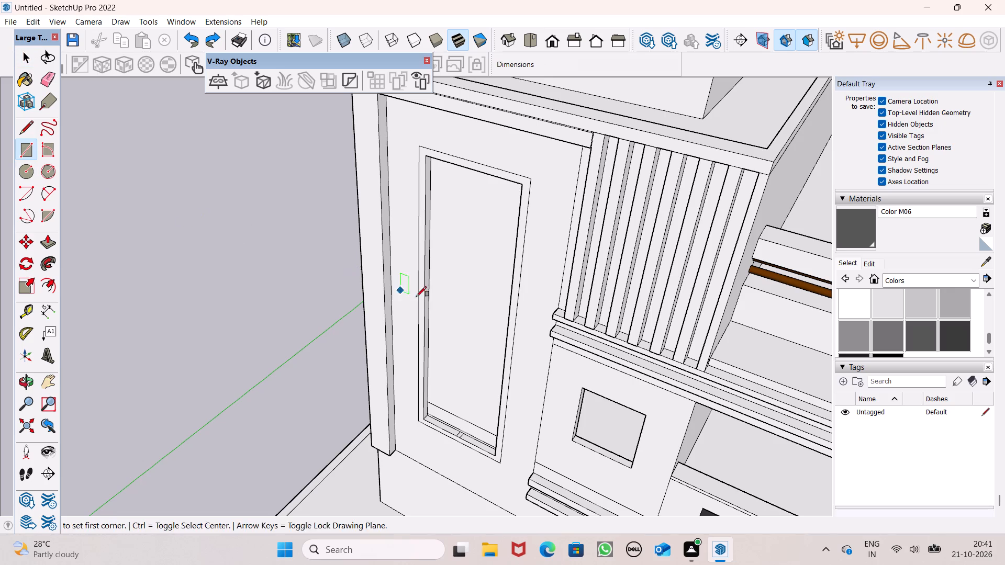
middle_drag(427, 304, 562, 253)
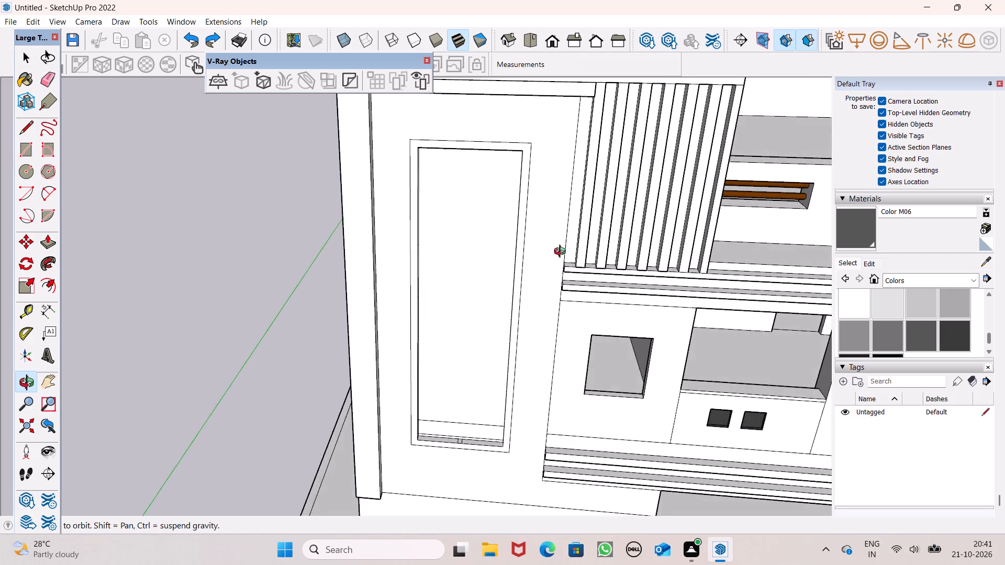
middle_drag(562, 253, 524, 217)
scroll(466, 186, up, 5)
scroll(456, 201, down, 2)
middle_drag(527, 224, 559, 183)
scroll(452, 173, up, 4)
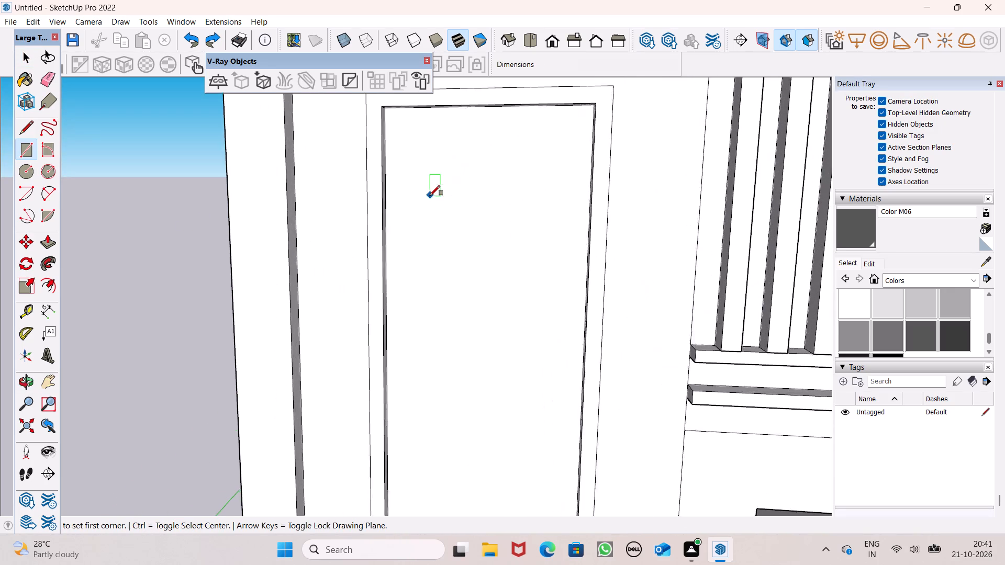
scroll(430, 196, up, 2)
click(379, 208)
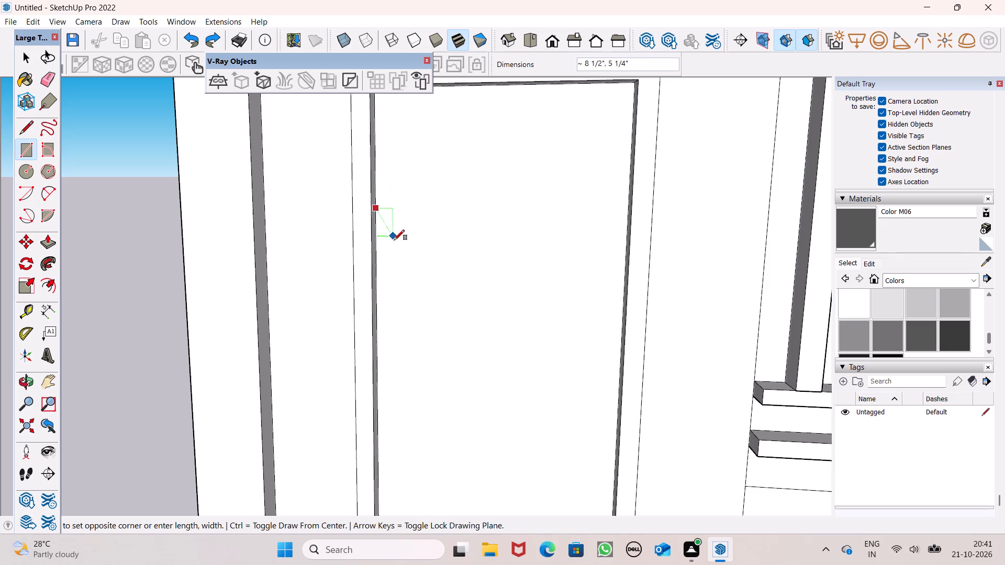
middle_drag(407, 251, 530, 261)
scroll(633, 223, up, 5)
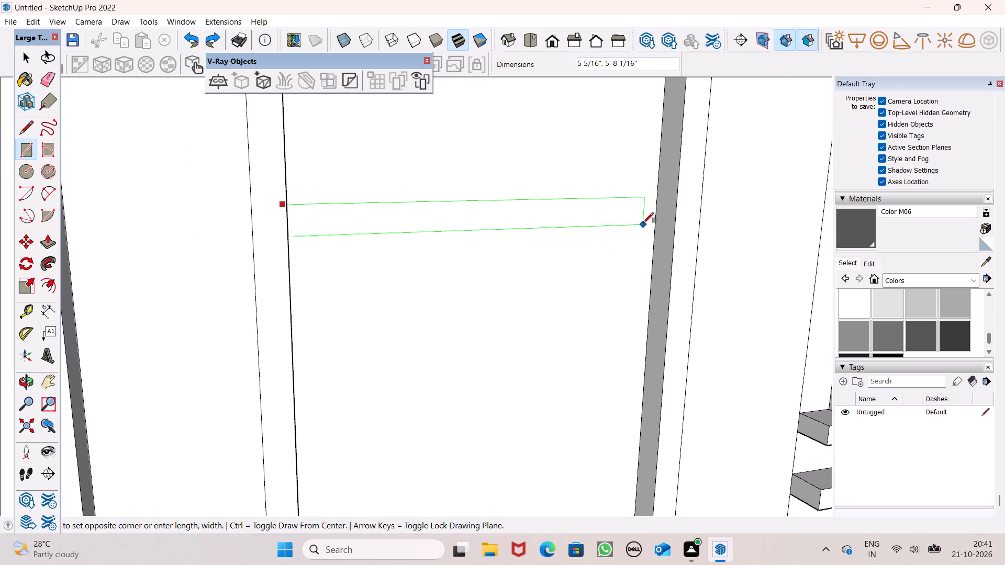
click(657, 212)
scroll(596, 171, down, 6)
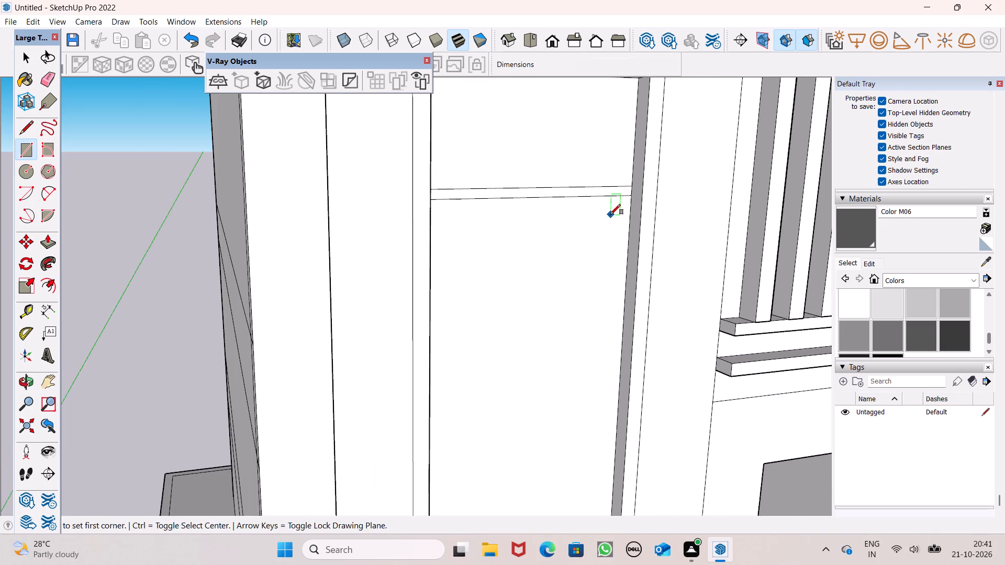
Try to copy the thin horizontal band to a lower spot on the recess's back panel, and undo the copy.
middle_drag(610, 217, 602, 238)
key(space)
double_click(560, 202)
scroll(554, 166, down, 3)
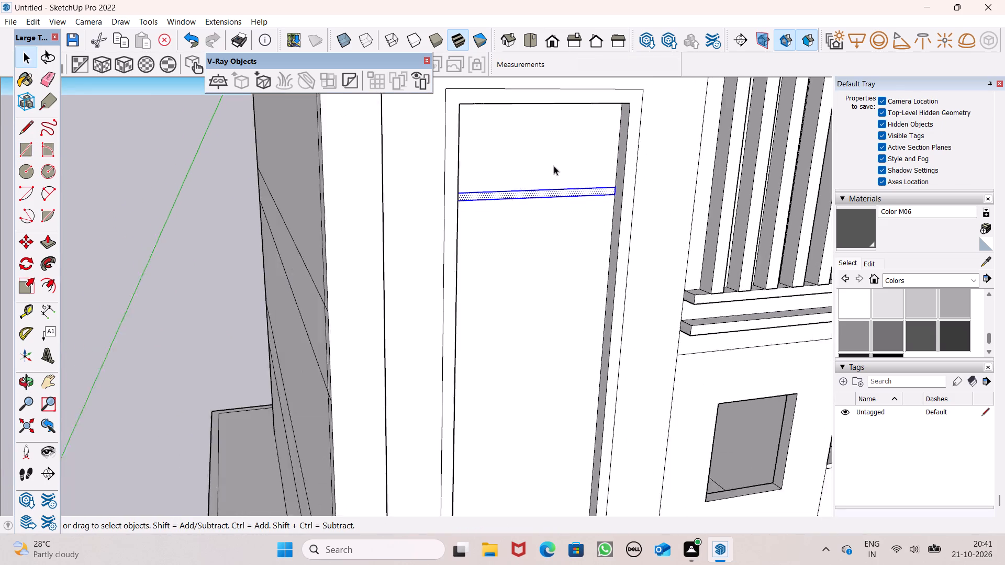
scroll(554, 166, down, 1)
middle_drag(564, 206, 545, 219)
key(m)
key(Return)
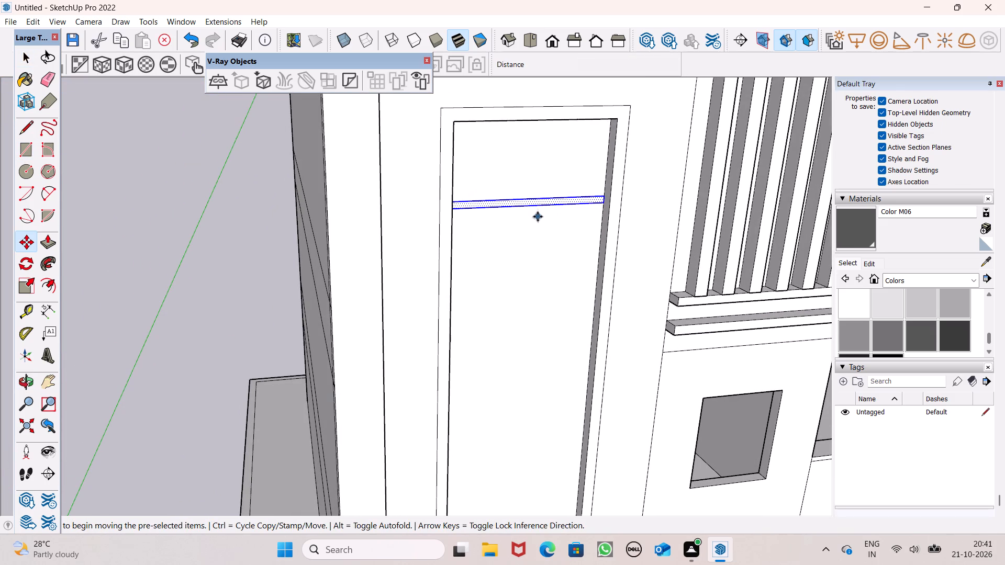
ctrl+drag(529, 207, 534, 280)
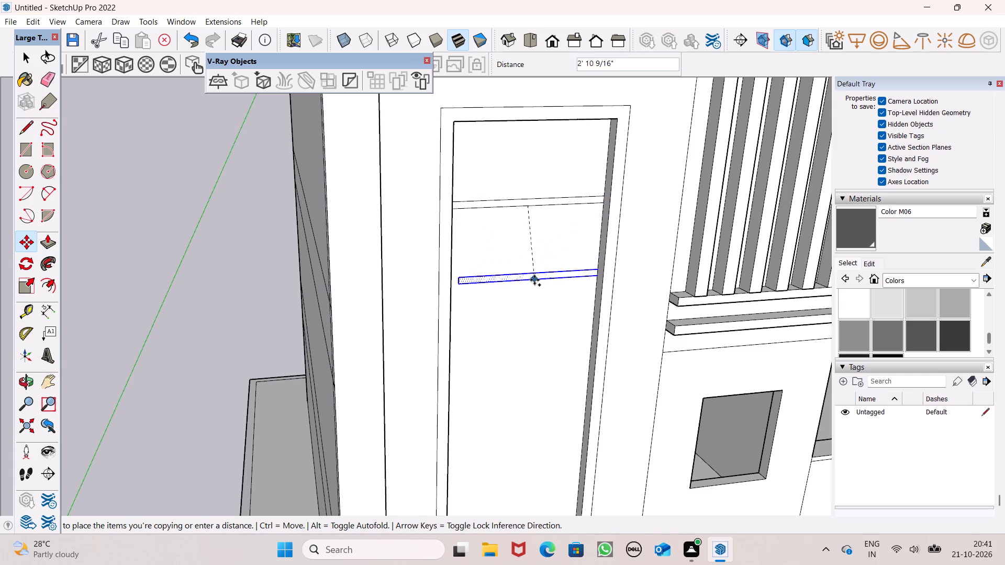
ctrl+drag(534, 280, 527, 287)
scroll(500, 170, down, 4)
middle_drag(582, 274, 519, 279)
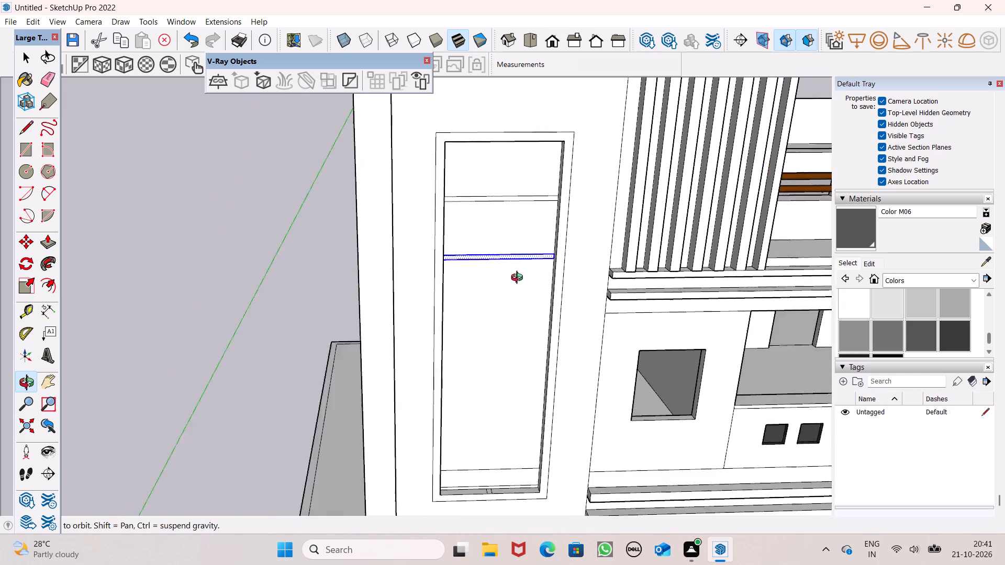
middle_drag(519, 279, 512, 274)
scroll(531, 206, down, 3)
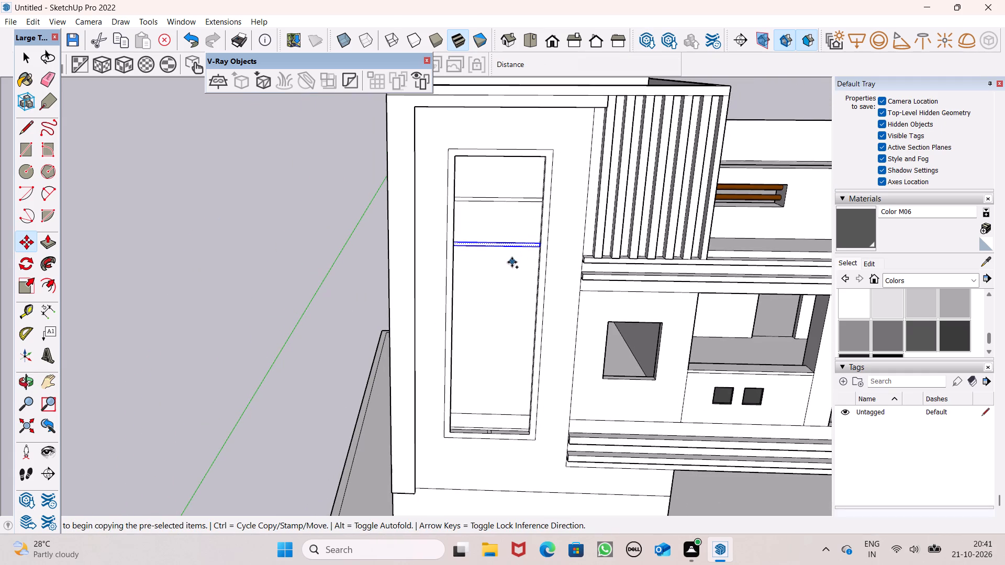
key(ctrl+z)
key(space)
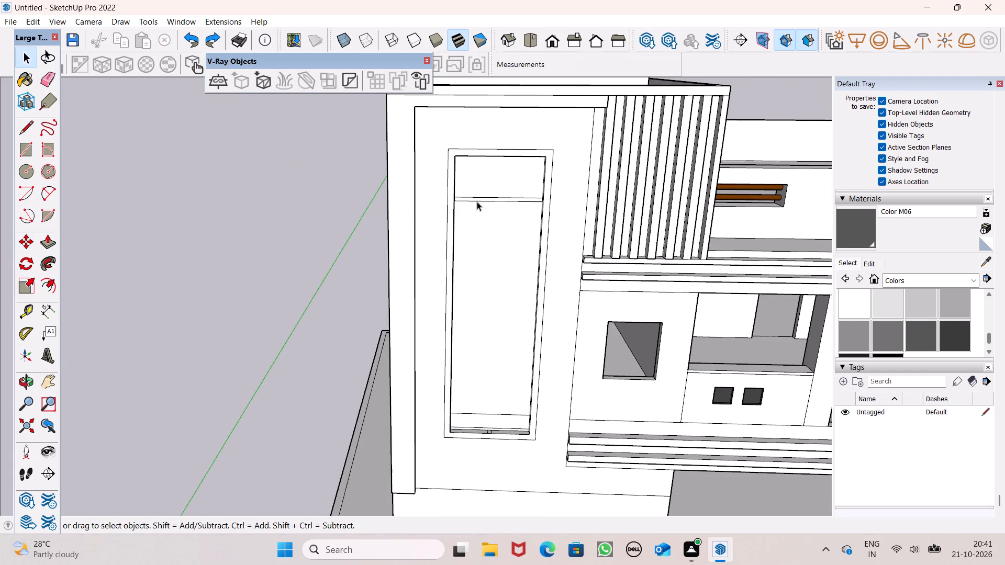
Move the thin horizontal band, face and edges together, slightly down the recess's back panel.
scroll(477, 200, up, 2)
click(478, 197)
click(478, 197)
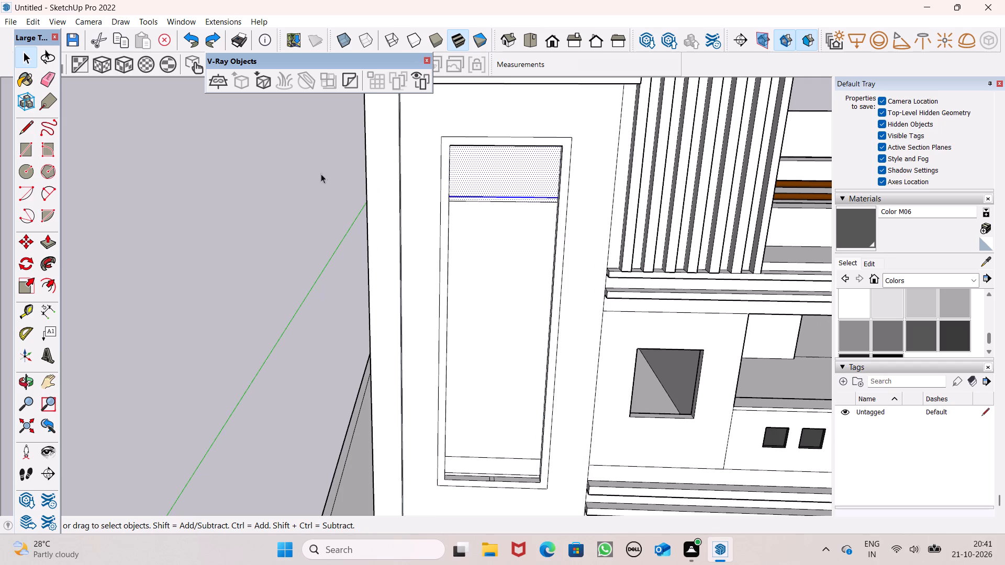
click(310, 167)
scroll(459, 199, up, 4)
double_click(476, 199)
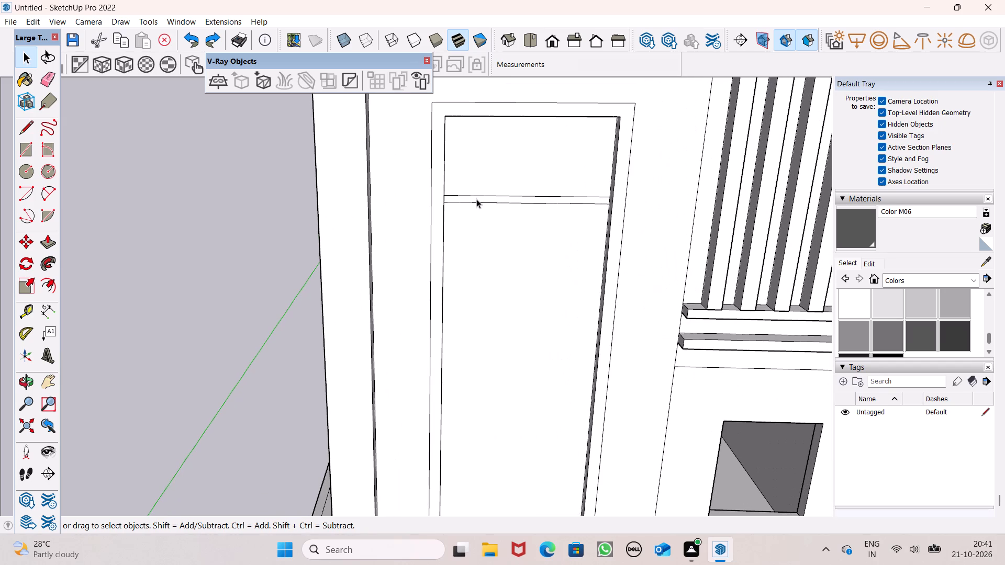
scroll(474, 174, down, 7)
key(m)
key(Return)
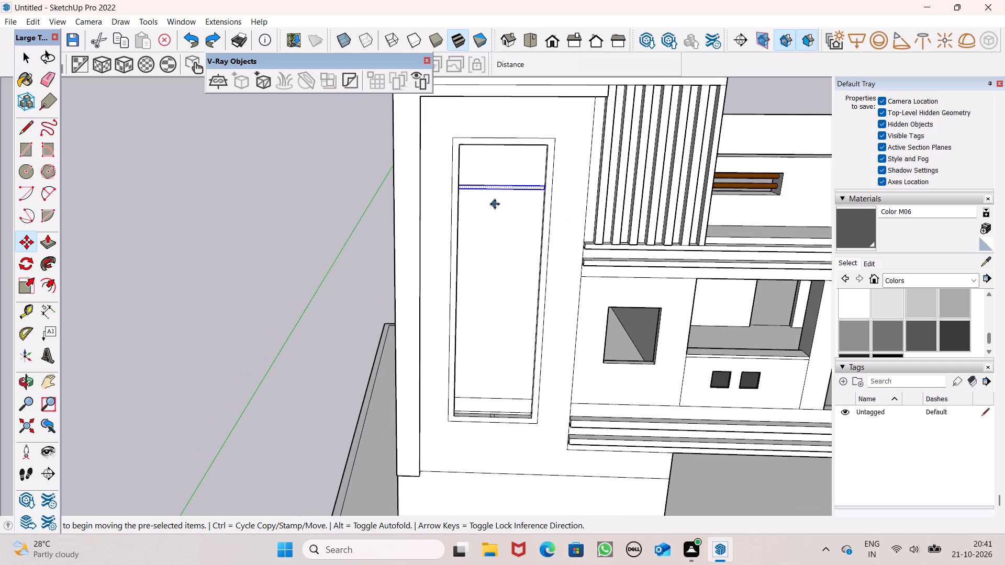
drag(496, 188, 499, 201)
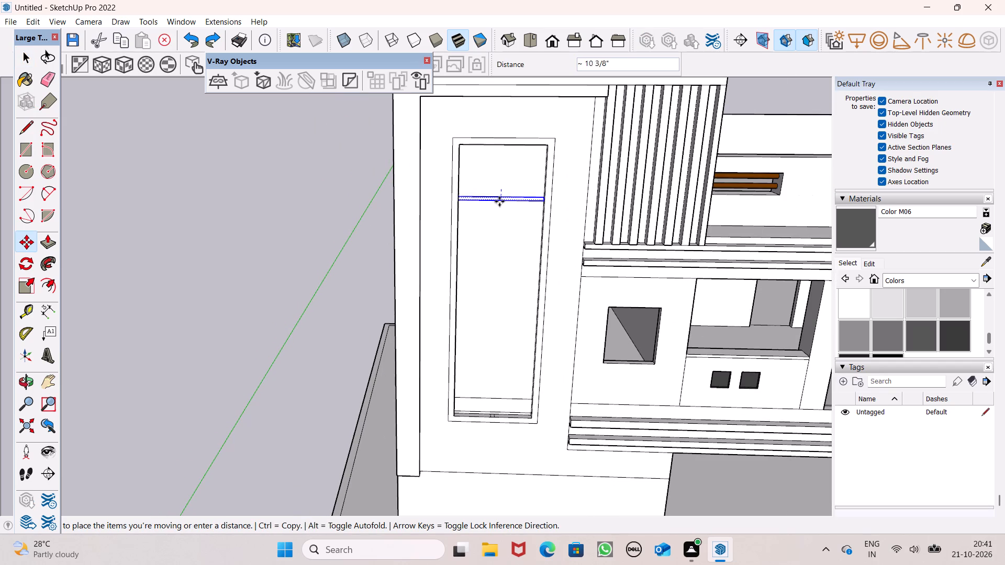
drag(499, 201, 500, 205)
Copy the band down the back panel three times, at successive spacings of about 3' 9", 4' 4" and 4' 3".
drag(500, 205, 501, 240)
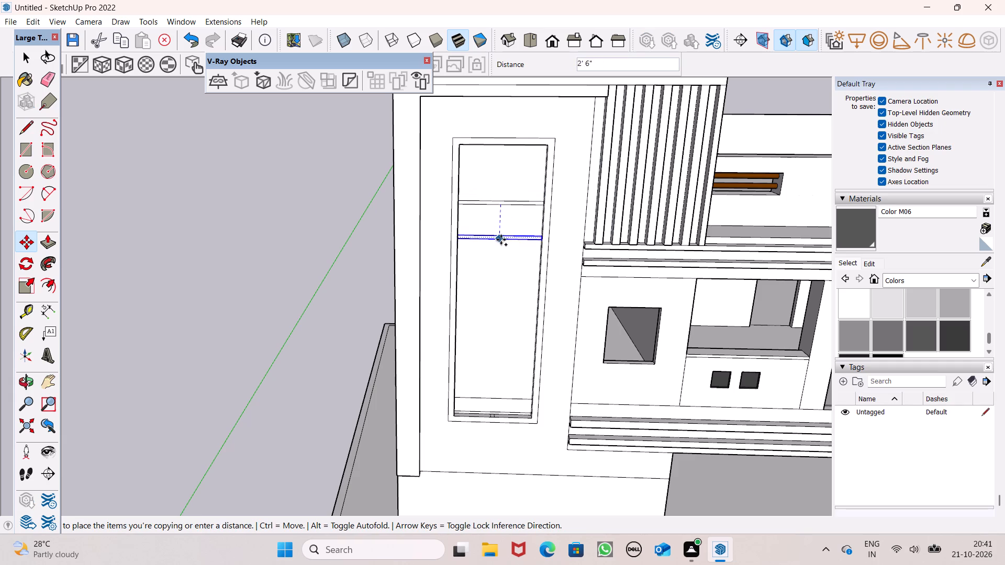
drag(501, 240, 499, 257)
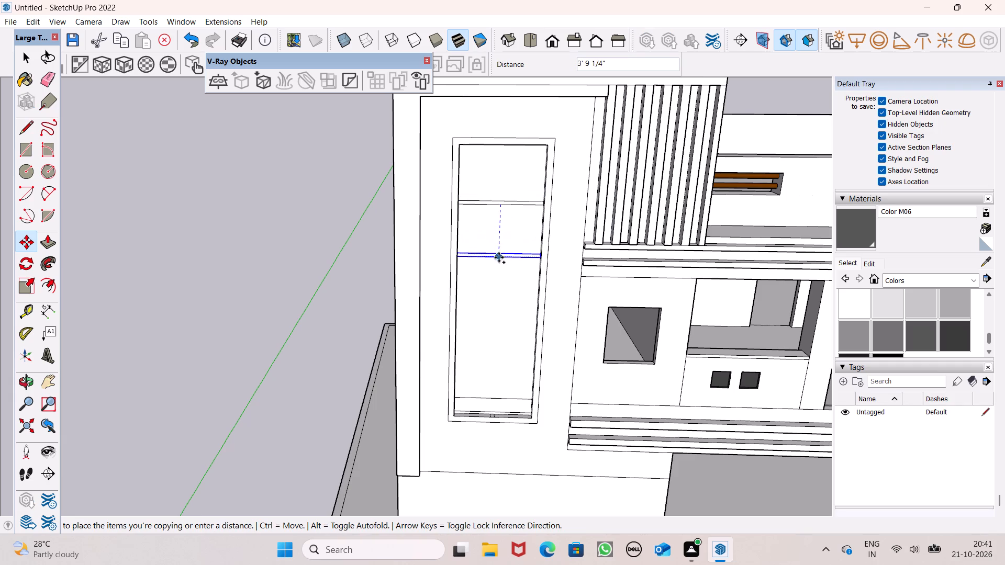
drag(499, 257, 498, 258)
drag(498, 257, 494, 288)
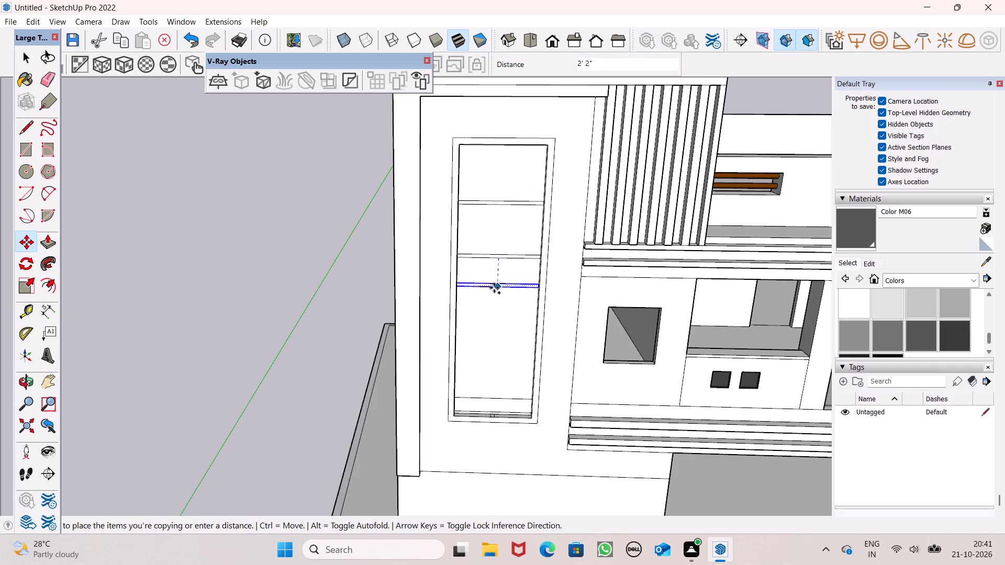
drag(494, 288, 492, 314)
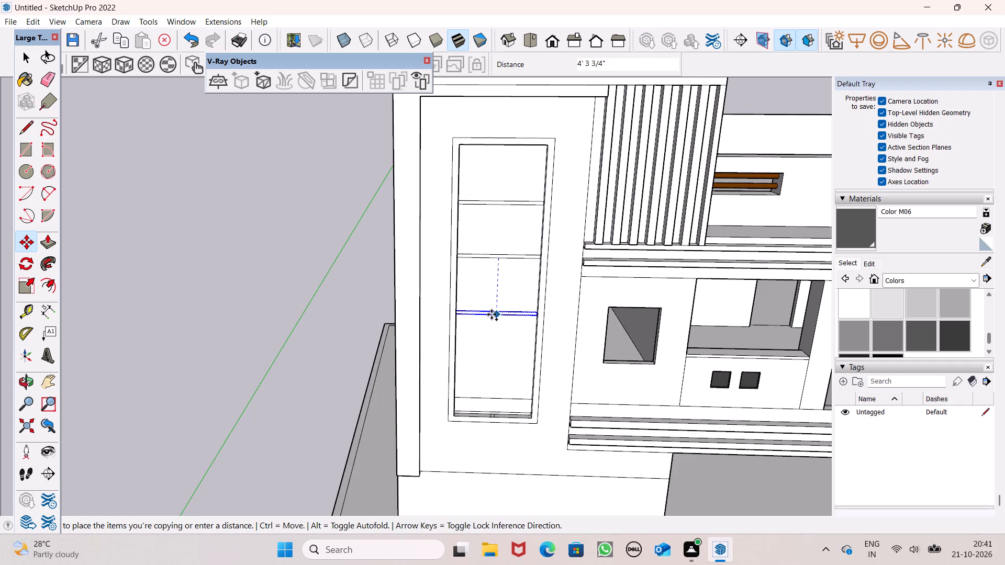
drag(492, 314, 492, 315)
drag(492, 317, 492, 318)
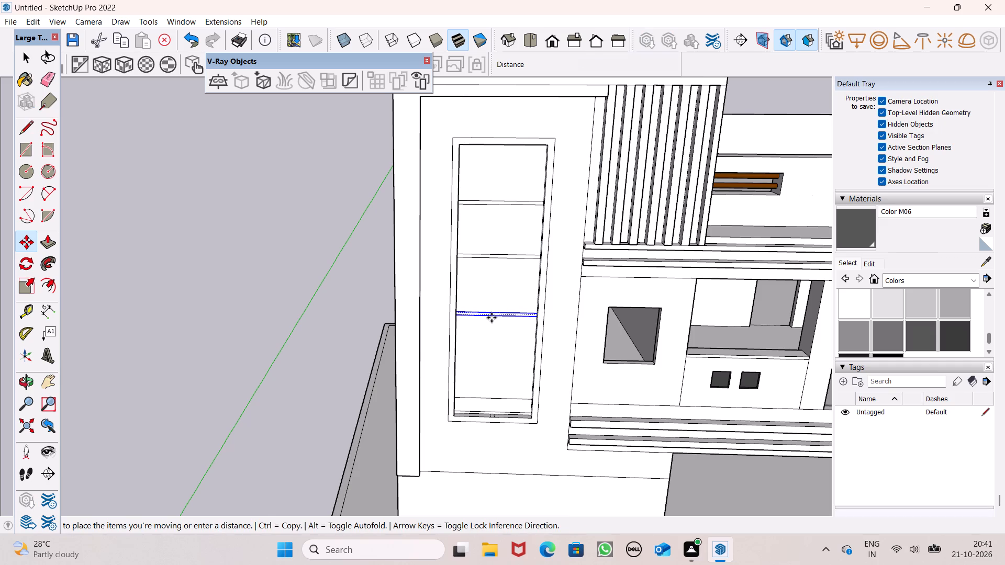
drag(492, 318, 492, 375)
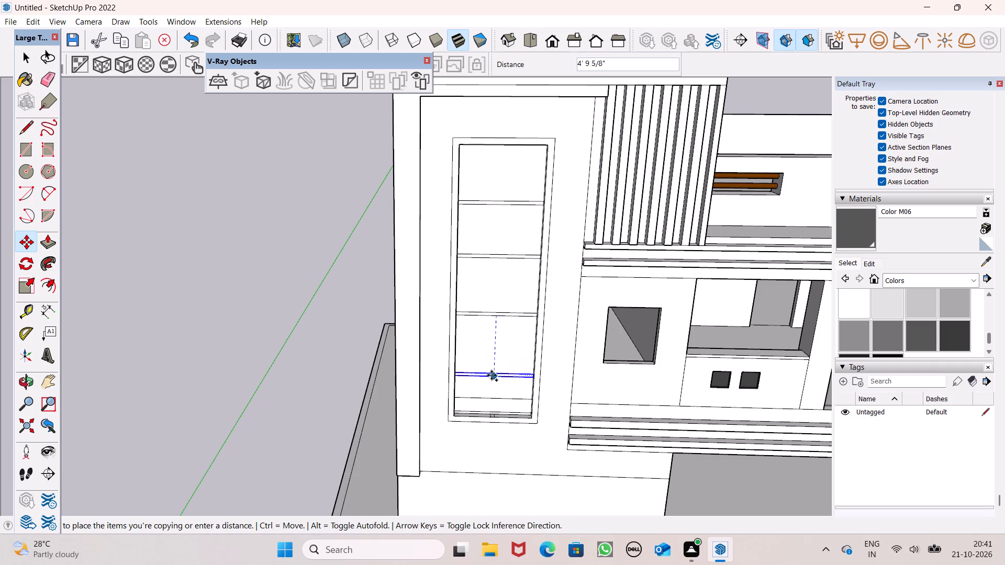
drag(492, 375, 493, 368)
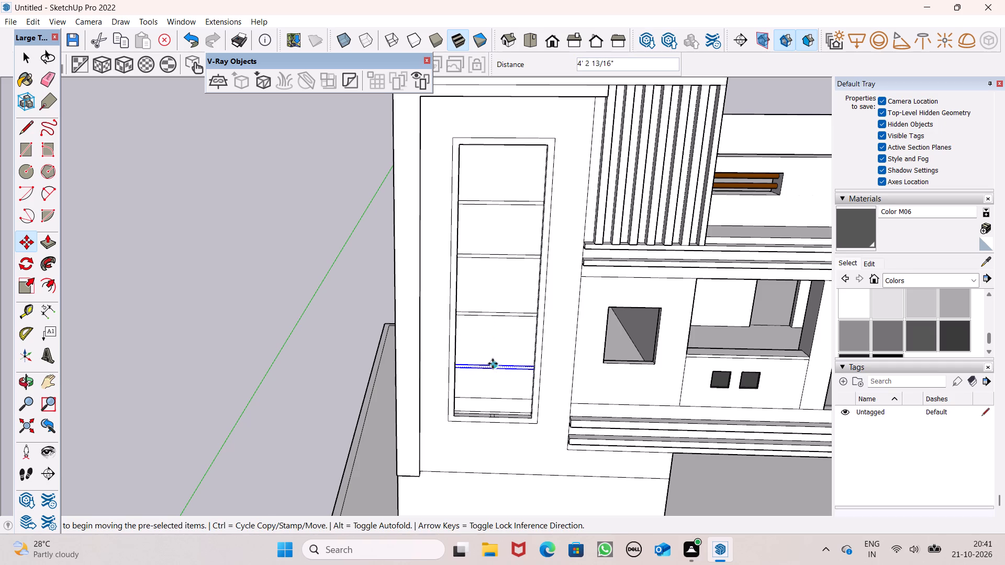
key(space)
Erase the stray single horizontal line below the lowest band on the recess's back panel.
click(43, 81)
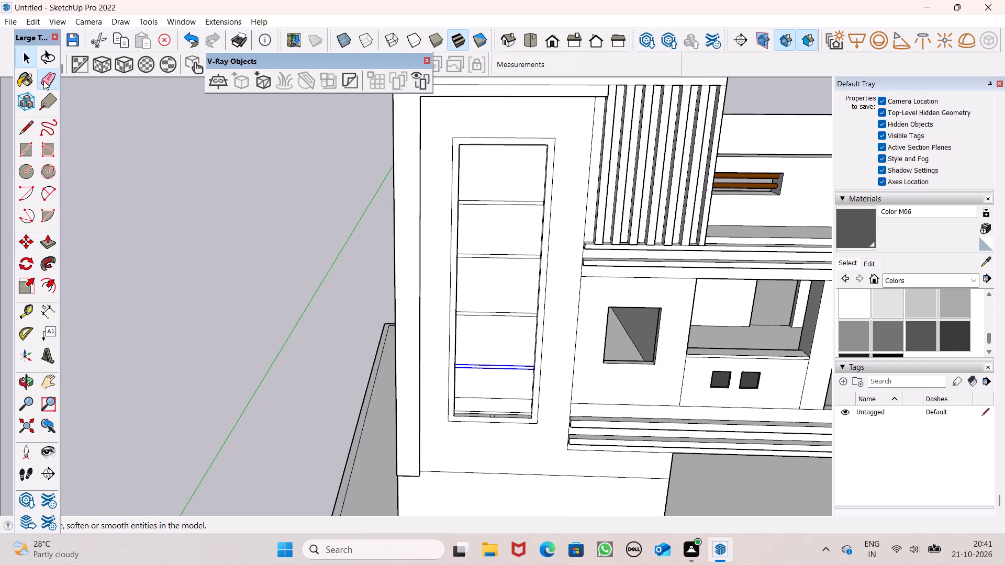
drag(474, 398, 479, 398)
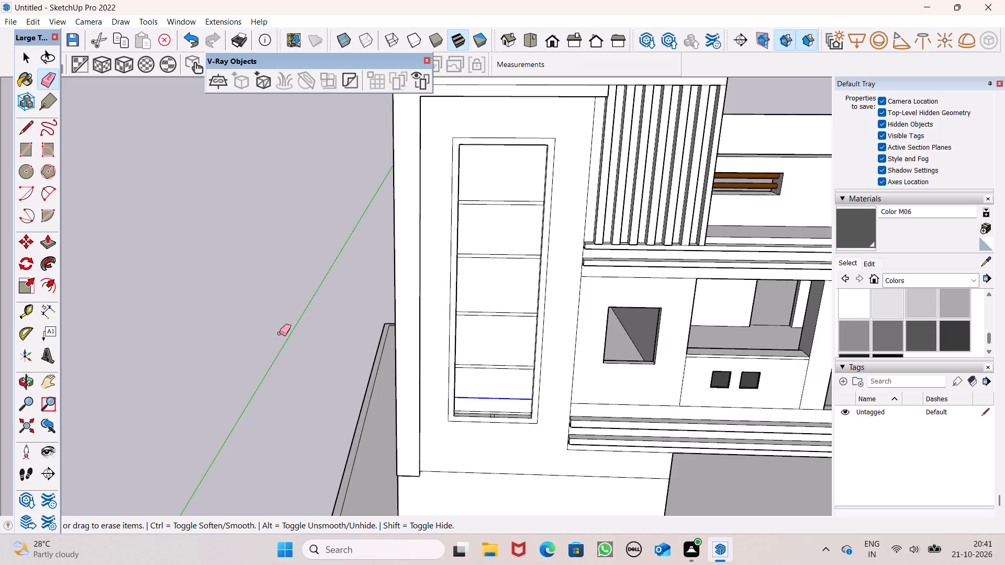
middle_drag(377, 373, 395, 380)
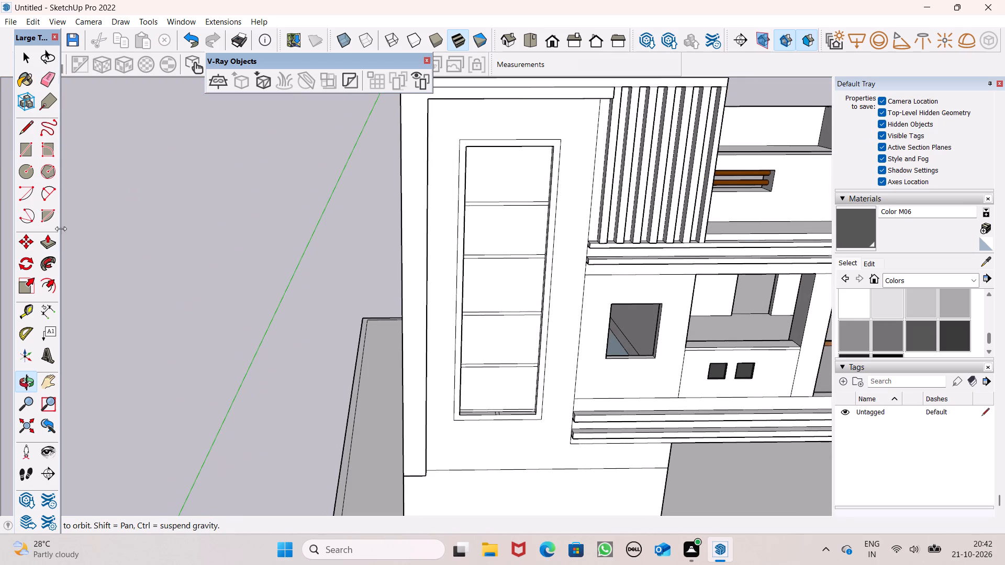
Push/Pull the small mullion profile on the recess's sill up about 20' 5 7/8" to the top of the recess.
click(51, 241)
middle_drag(467, 233, 472, 299)
scroll(511, 233, up, 2)
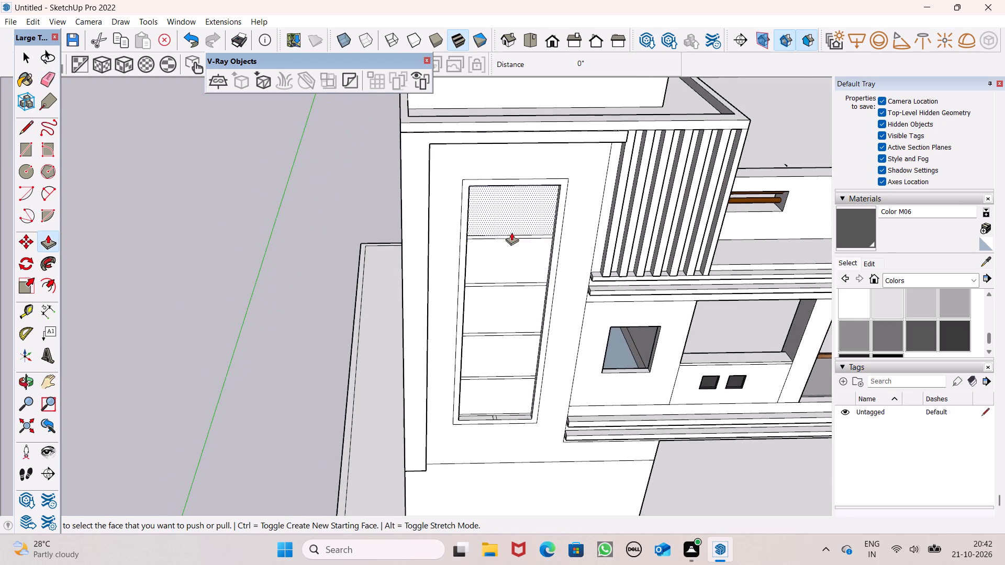
scroll(511, 232, up, 4)
scroll(508, 215, down, 3)
middle_drag(548, 278, 506, 288)
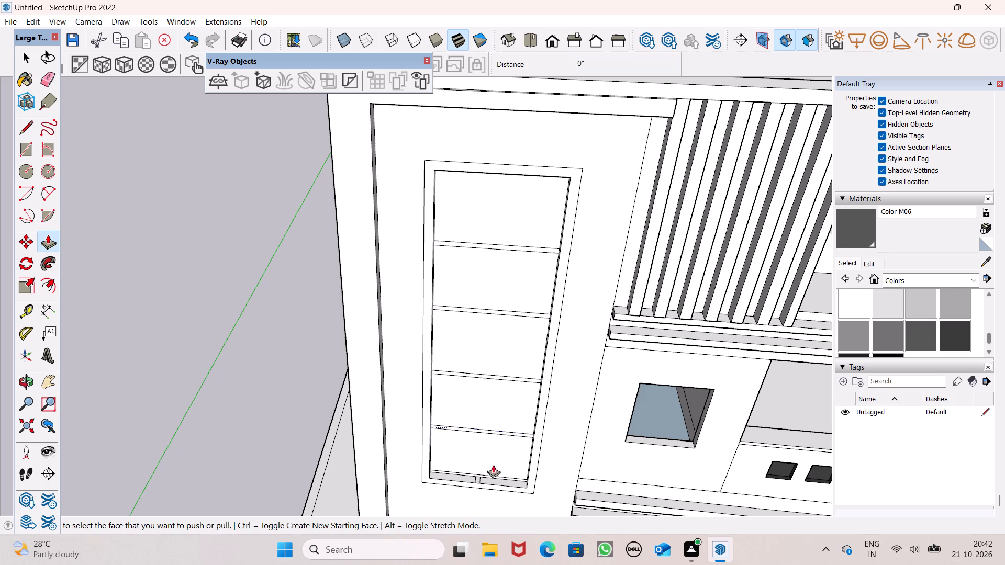
drag(478, 481, 478, 472)
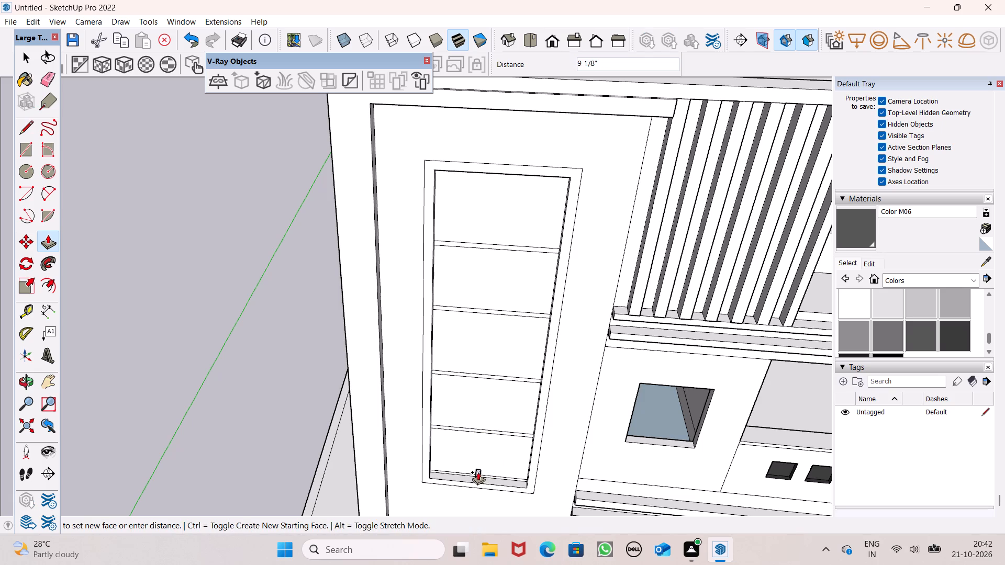
drag(478, 472, 511, 177)
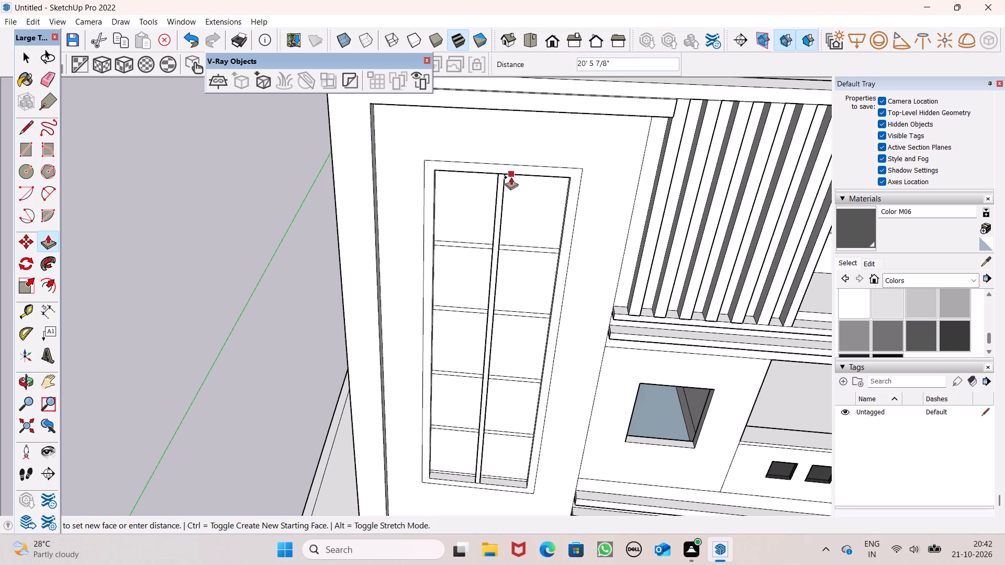
drag(511, 177, 509, 172)
middle_drag(511, 210, 540, 80)
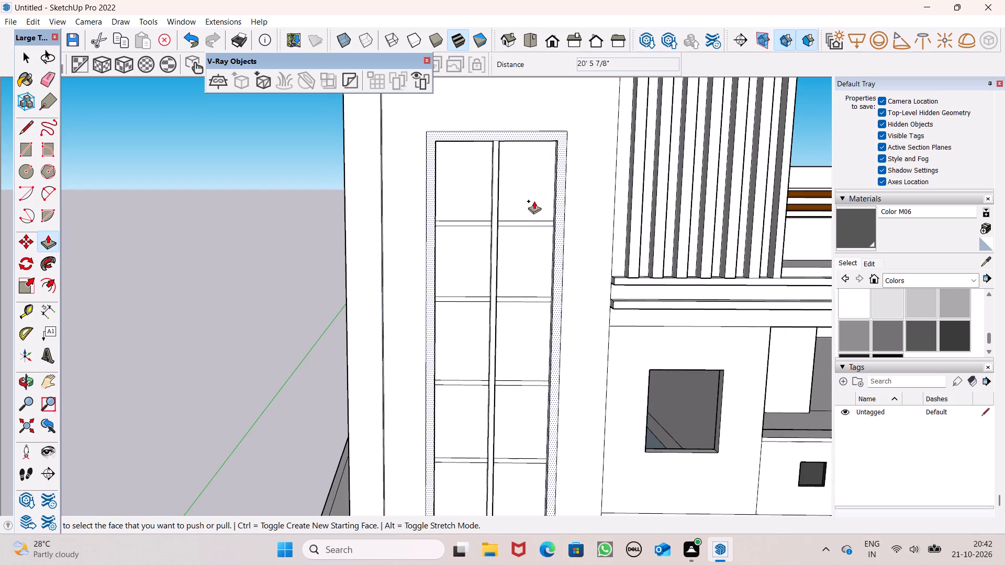
Push/Pull both halves of the top horizontal band out 6" to sit flush with the central mullion.
middle_drag(489, 234, 513, 318)
scroll(511, 302, up, 4)
middle_drag(496, 244, 493, 311)
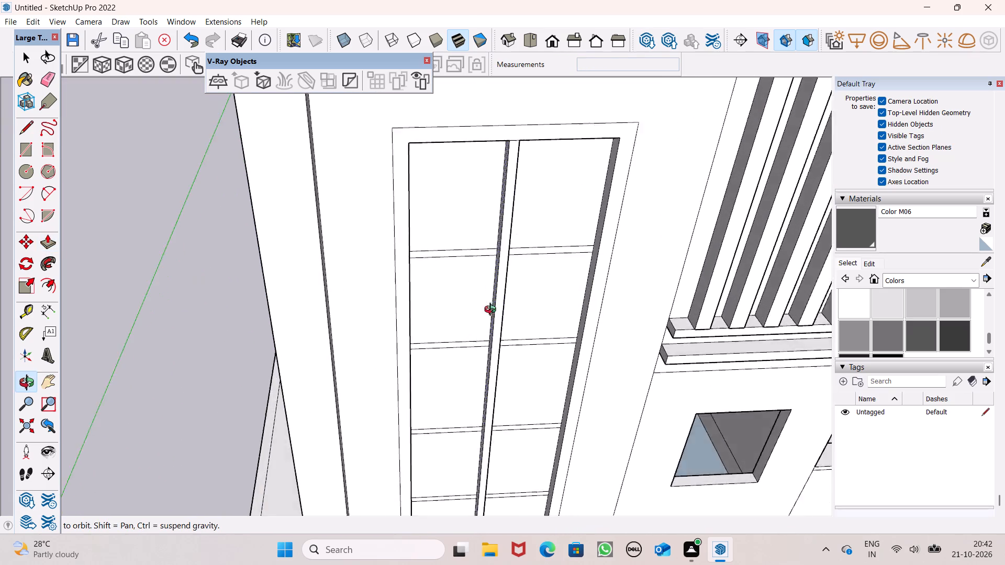
middle_drag(493, 311, 479, 335)
scroll(484, 334, up, 1)
drag(463, 263, 499, 266)
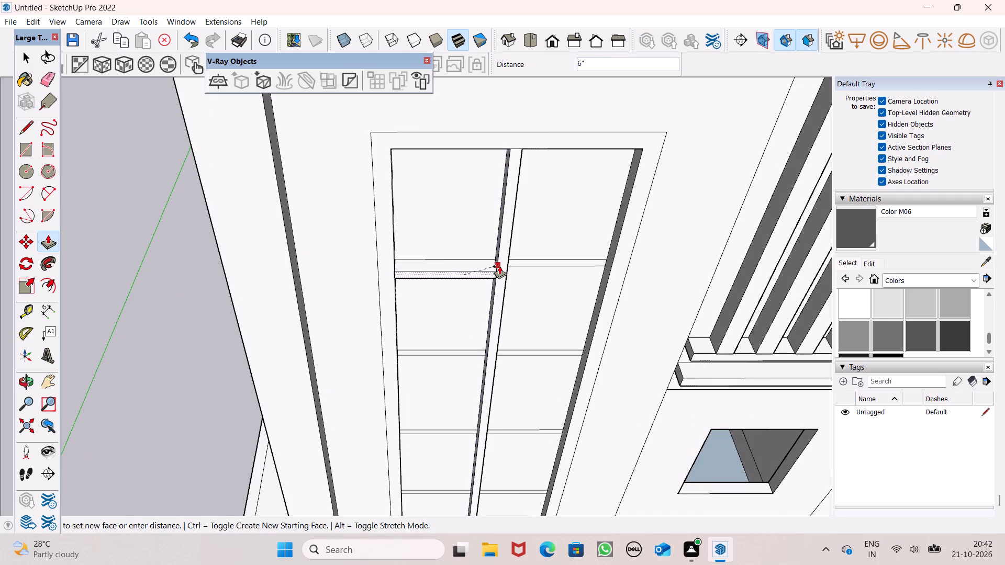
drag(499, 266, 504, 263)
drag(519, 264, 502, 275)
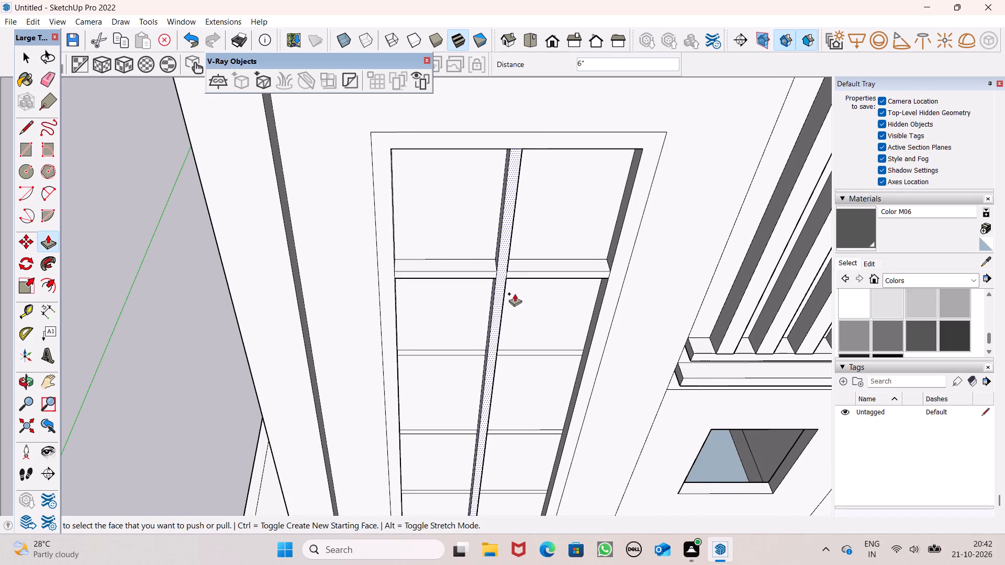
Push/Pull both halves of the second and third horizontal bands out 6", flush with the central mullion.
middle_drag(511, 364, 447, 289)
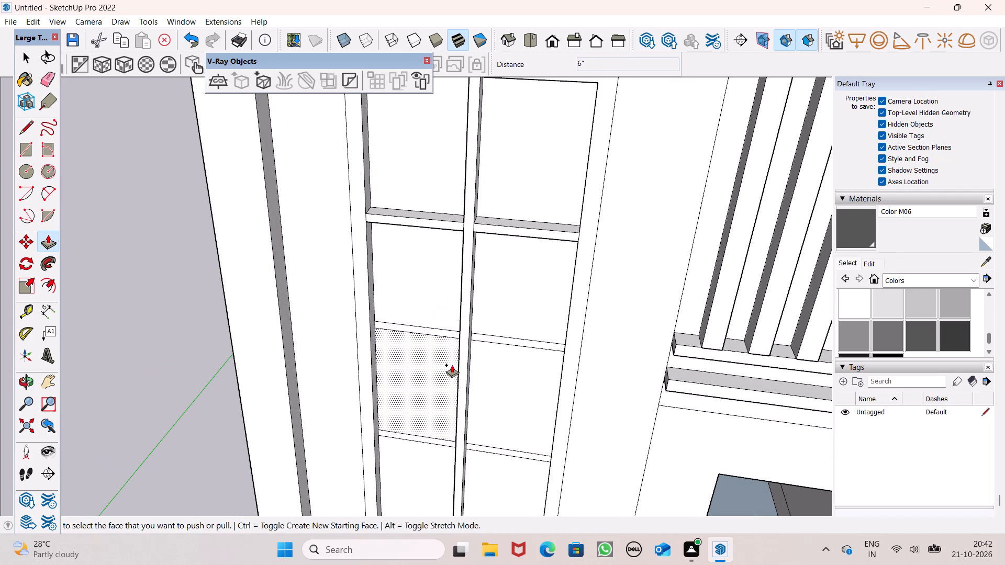
scroll(451, 365, up, 1)
drag(452, 329, 461, 331)
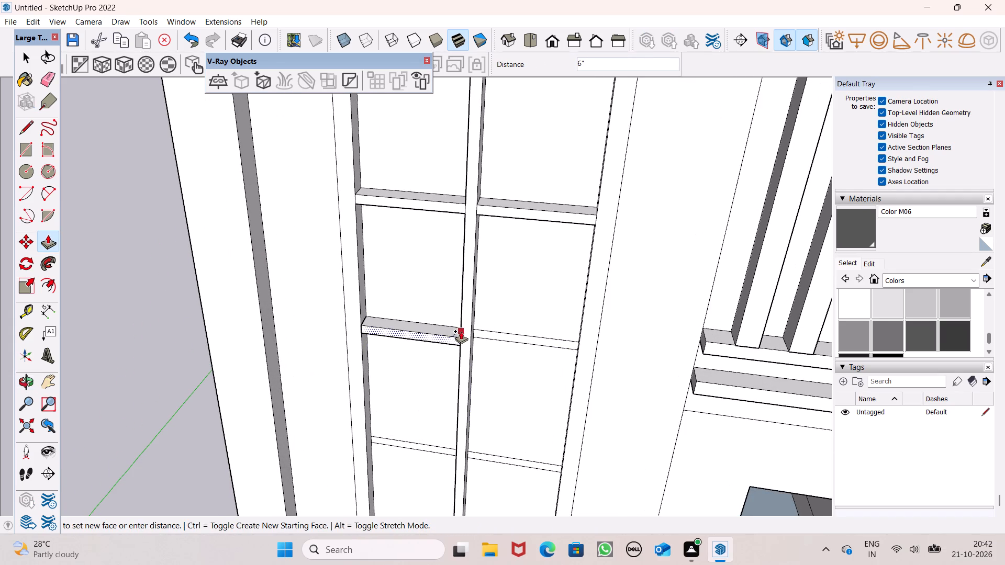
drag(461, 331, 463, 332)
drag(482, 332, 466, 341)
scroll(485, 305, down, 2)
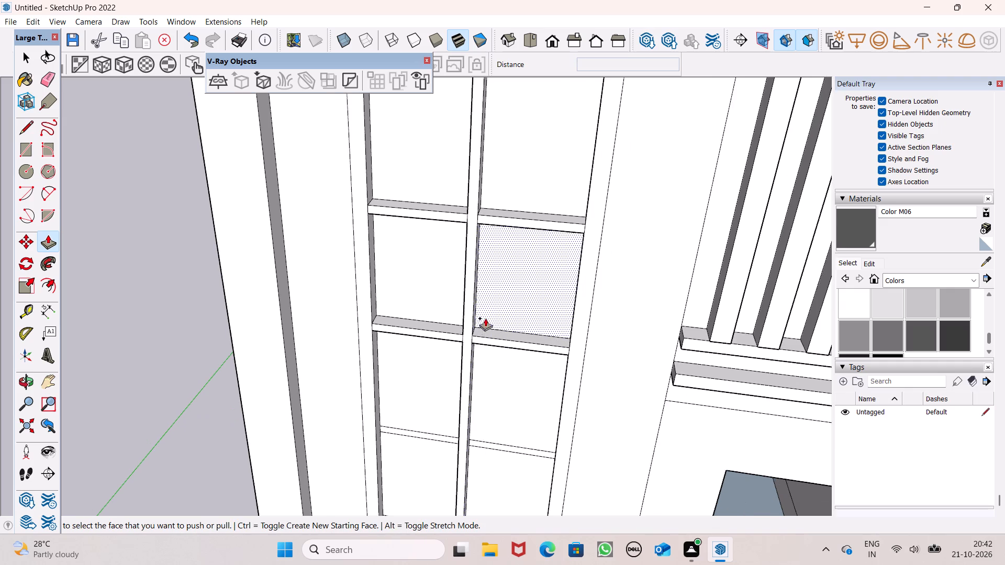
drag(445, 430, 466, 431)
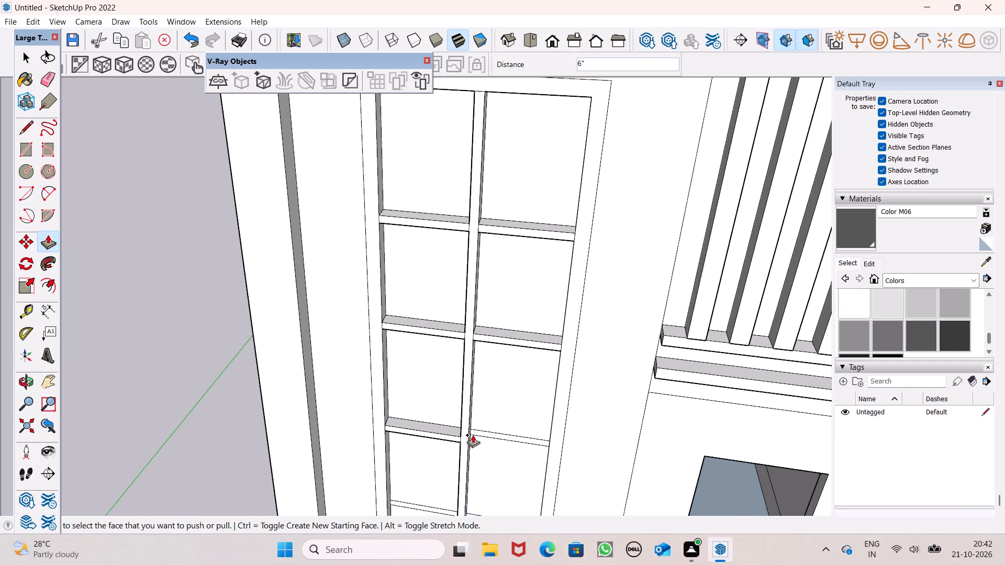
drag(476, 435, 462, 436)
Push/Pull both halves of the lowest horizontal band out 6", flush with the central mullion.
scroll(478, 385, down, 6)
scroll(444, 501, up, 2)
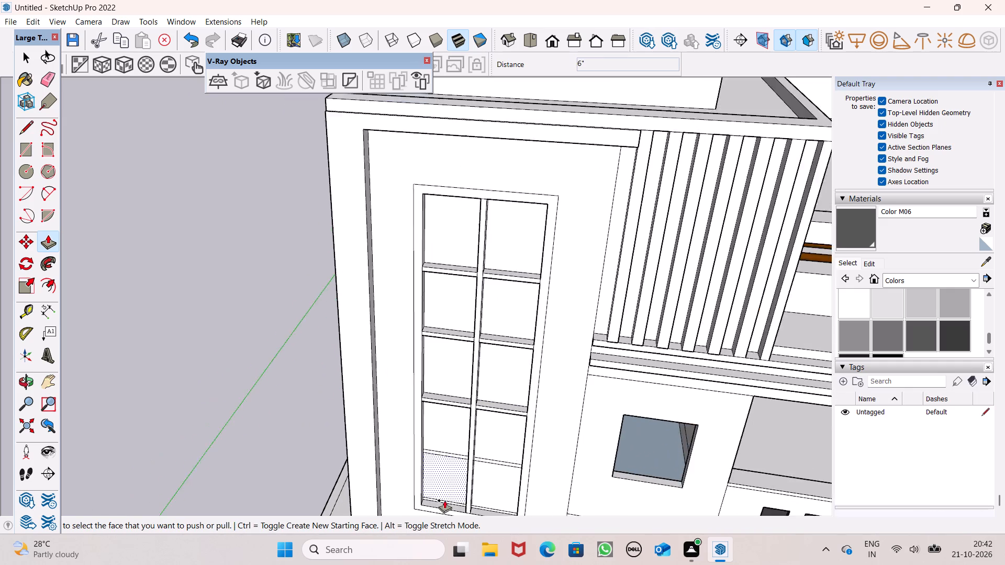
scroll(444, 500, up, 3)
drag(459, 437, 473, 445)
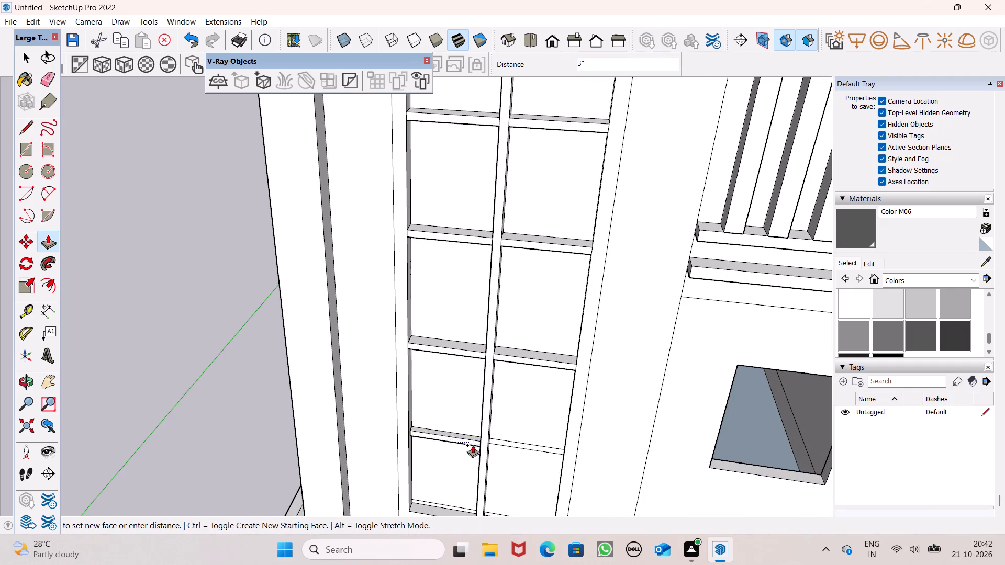
drag(473, 445, 487, 447)
drag(500, 443, 482, 451)
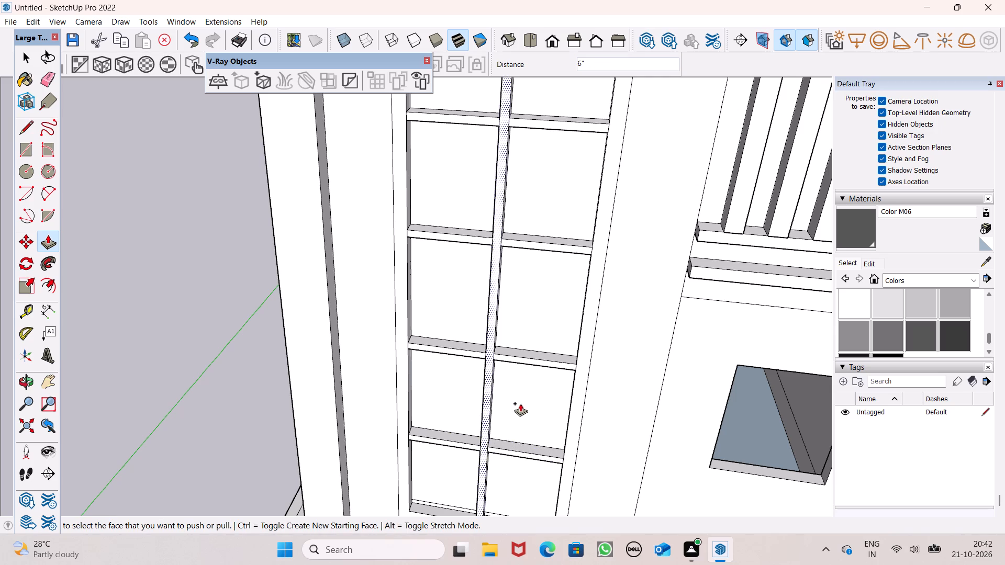
scroll(531, 400, down, 4)
key(space)
key(space)
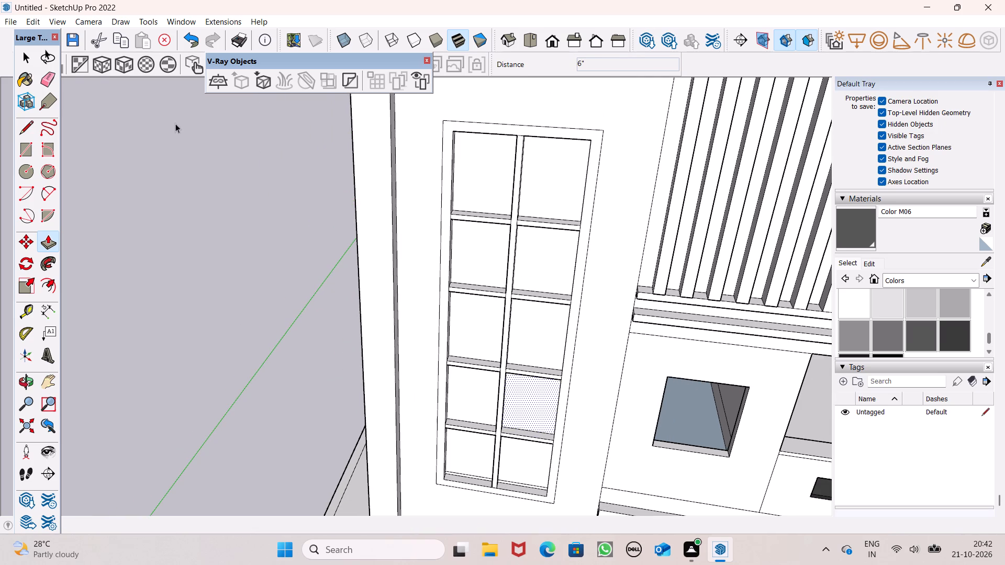
Erase the short seam edge where the top of the central mullion meets the window frame.
click(43, 77)
scroll(452, 157, up, 5)
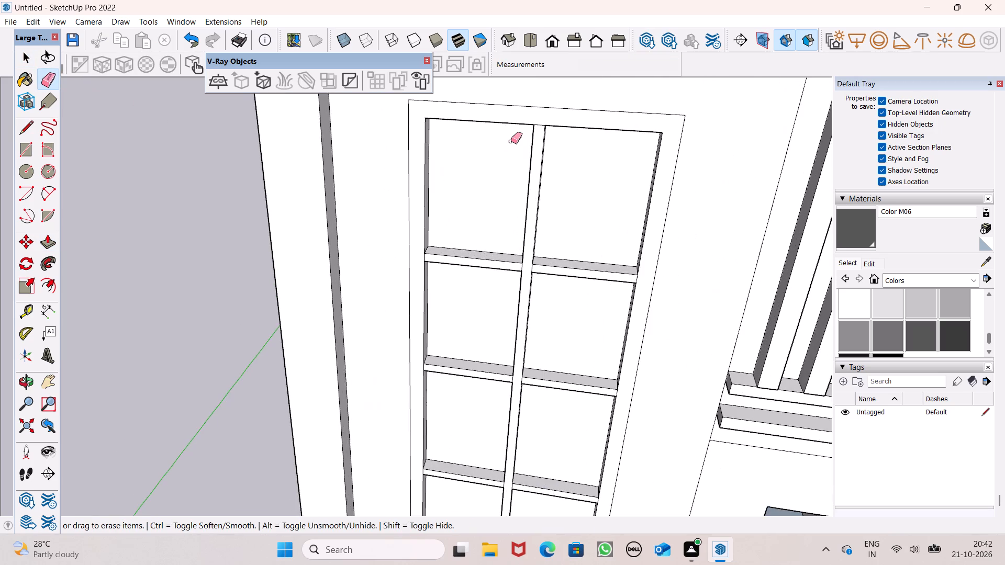
scroll(540, 116, up, 4)
drag(546, 121, 549, 128)
drag(543, 123, 537, 129)
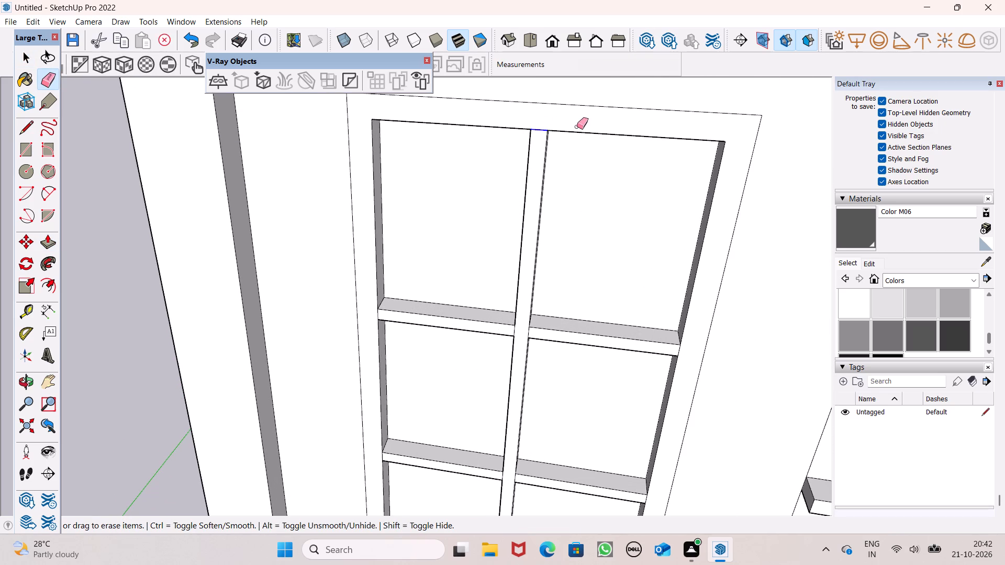
scroll(580, 127, down, 2)
Erase the seam edges of the top horizontal bar at both frame ends and at its mullion crossing.
scroll(472, 295, up, 6)
scroll(397, 281, up, 4)
click(361, 270)
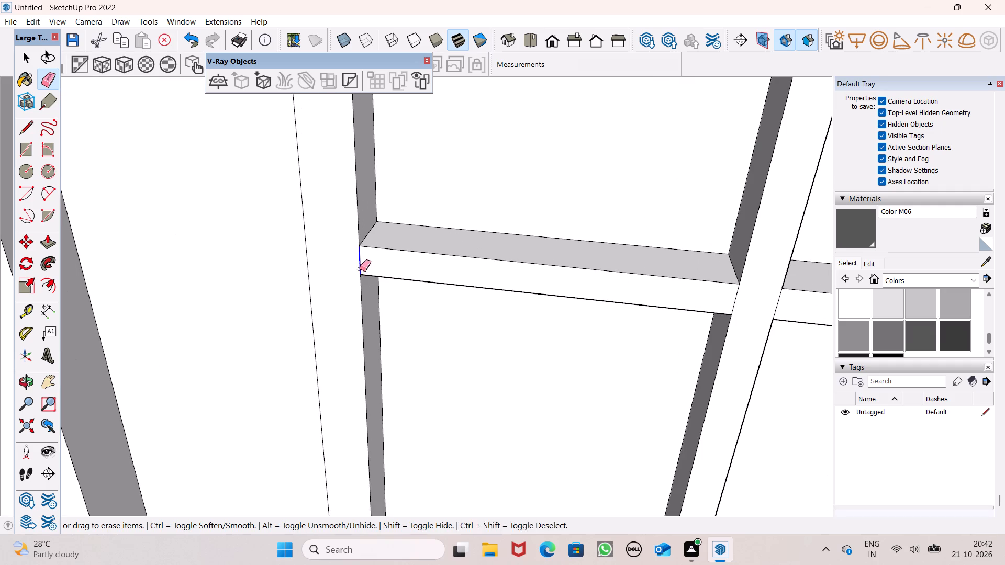
drag(786, 305, 728, 307)
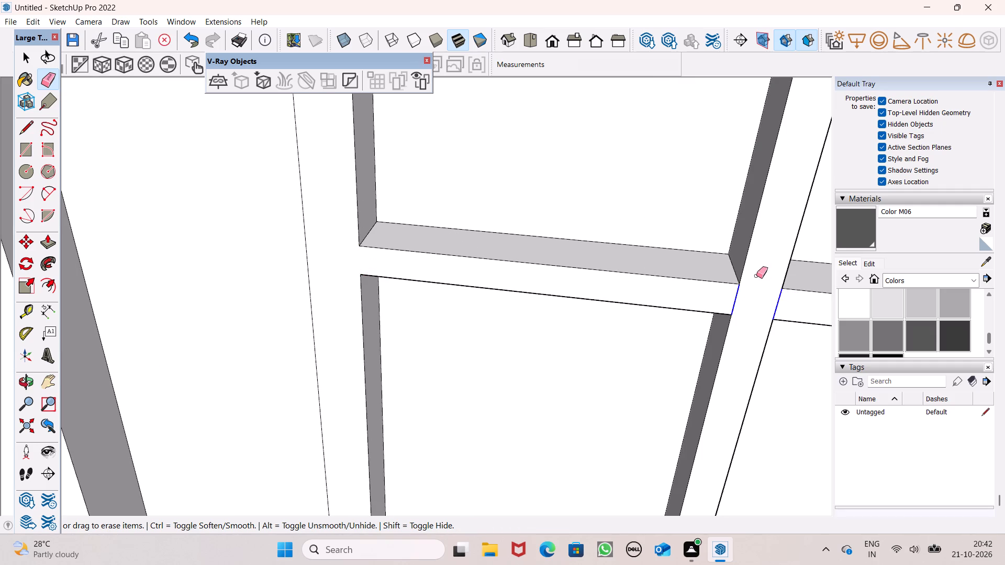
scroll(756, 271, down, 6)
scroll(549, 233, down, 5)
scroll(495, 263, down, 4)
scroll(744, 265, up, 4)
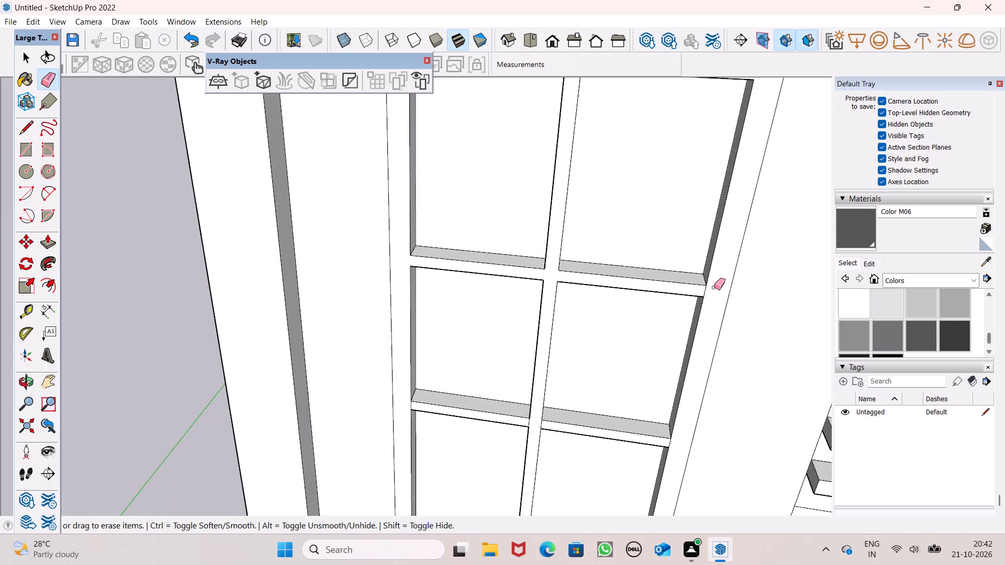
scroll(714, 287, up, 5)
drag(697, 295, 703, 292)
Erase the seam edges of the second horizontal bar at its mullion crossing and both frame ends.
scroll(699, 234, down, 6)
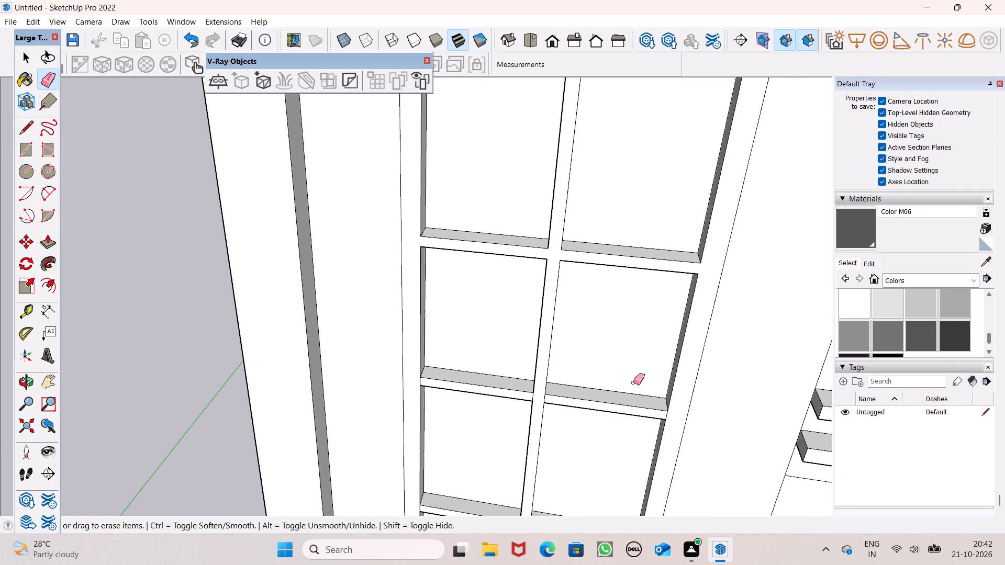
scroll(594, 387, up, 5)
drag(515, 394, 539, 394)
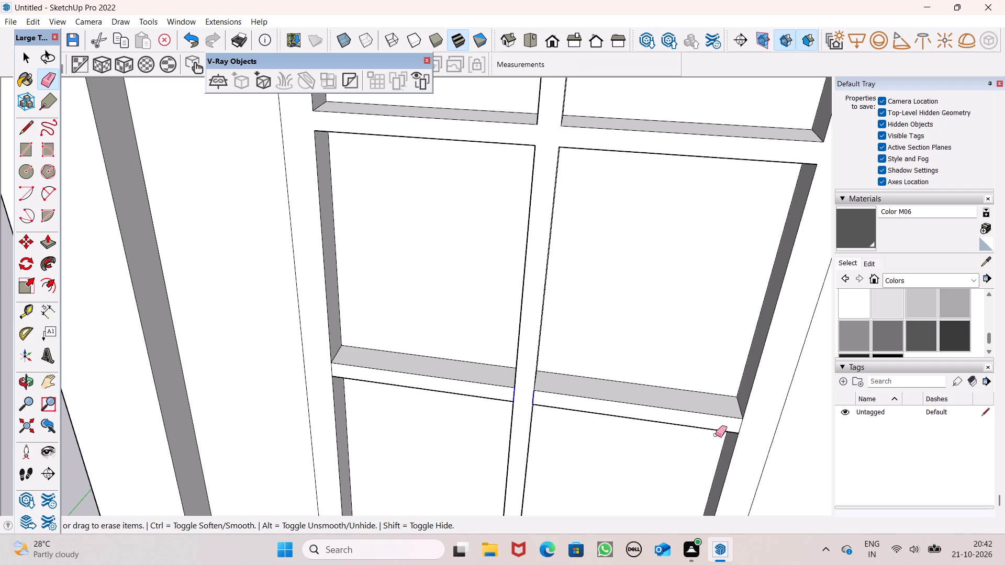
click(743, 423)
scroll(808, 277, down, 5)
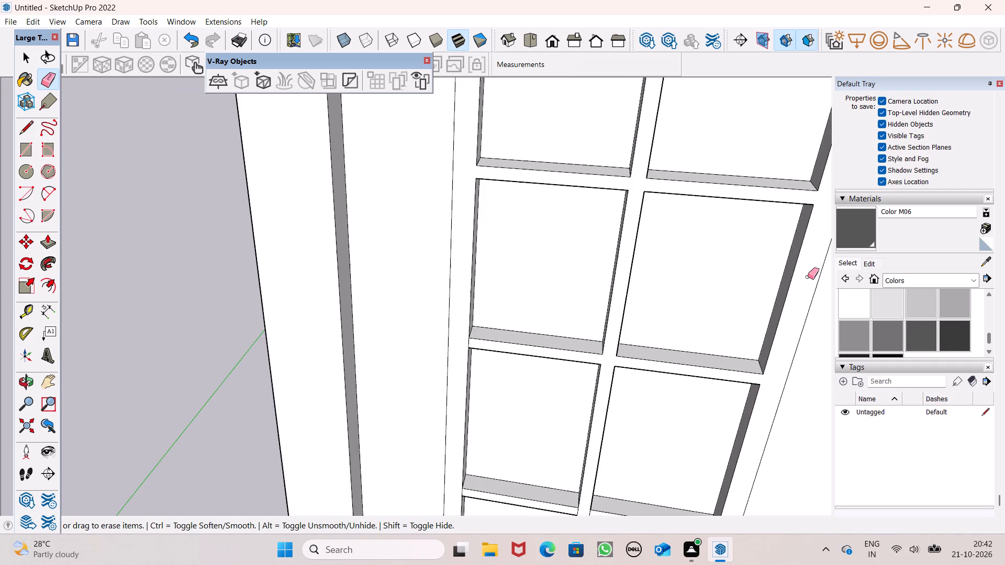
scroll(480, 317, up, 5)
click(461, 352)
scroll(517, 287, down, 8)
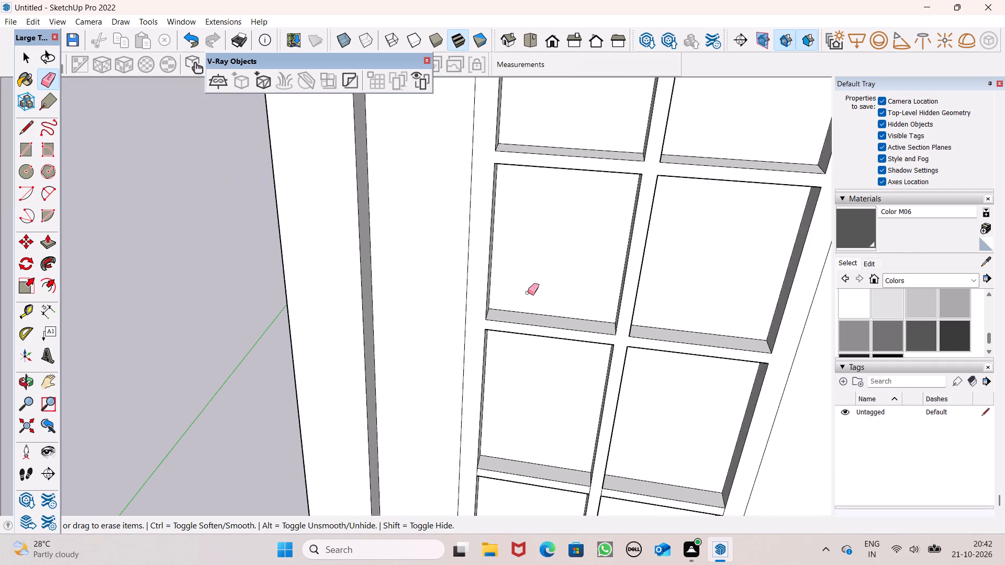
Erase the seam edges of the third horizontal bar at both frame ends and at its mullion crossing.
scroll(528, 292, down, 4)
scroll(577, 451, up, 7)
scroll(475, 389, up, 5)
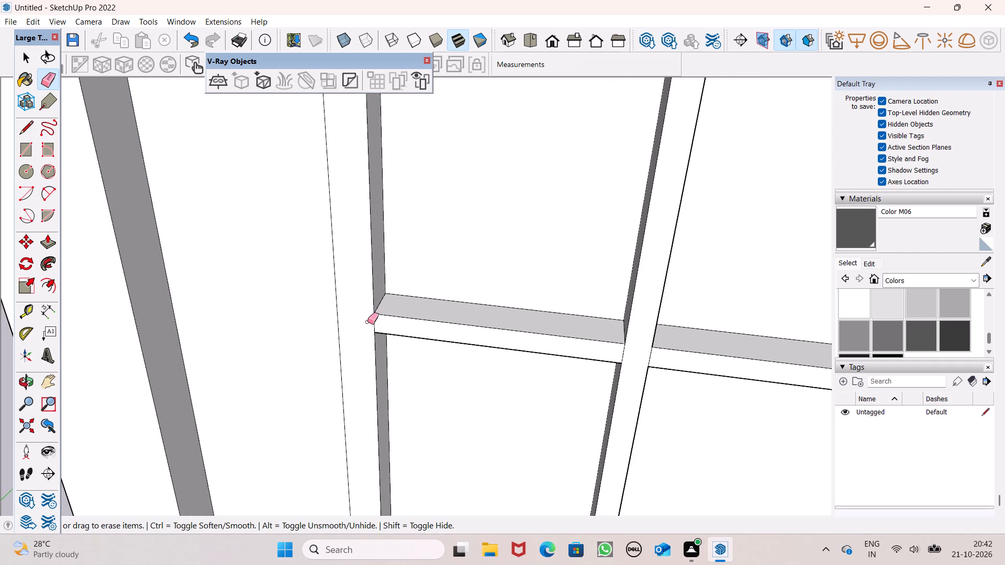
drag(367, 322, 378, 322)
scroll(605, 388, up, 3)
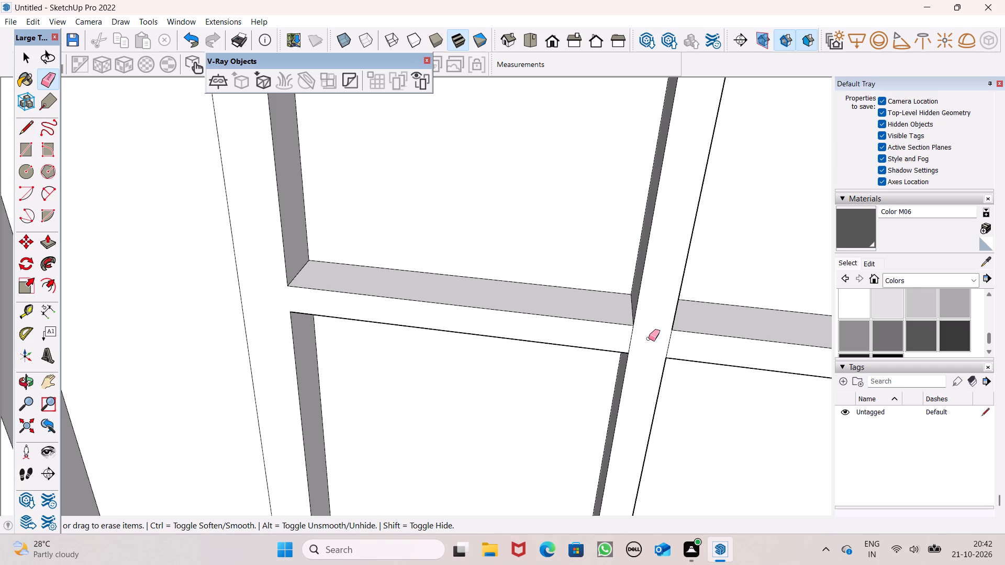
drag(643, 338, 672, 343)
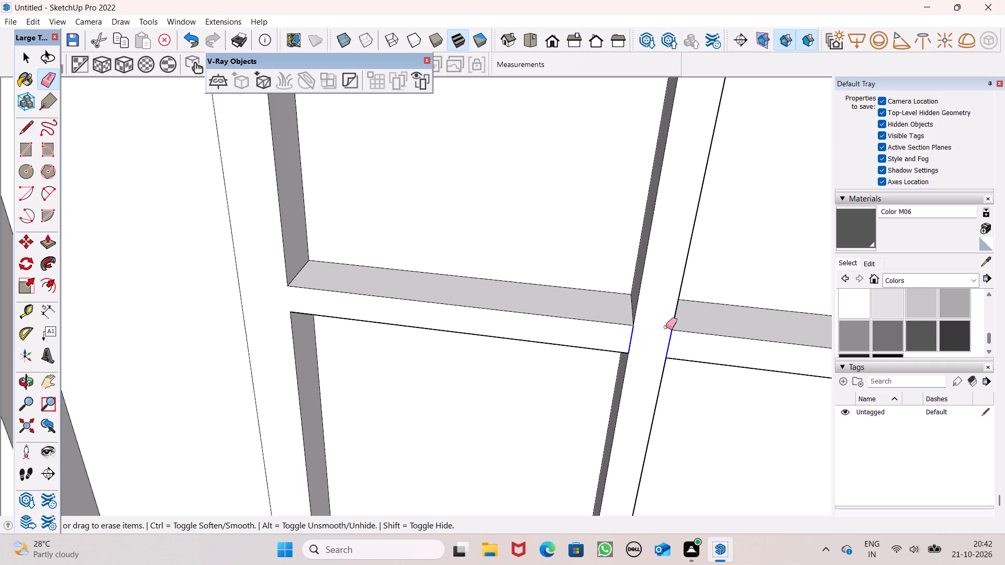
scroll(368, 270, down, 7)
scroll(664, 325, up, 5)
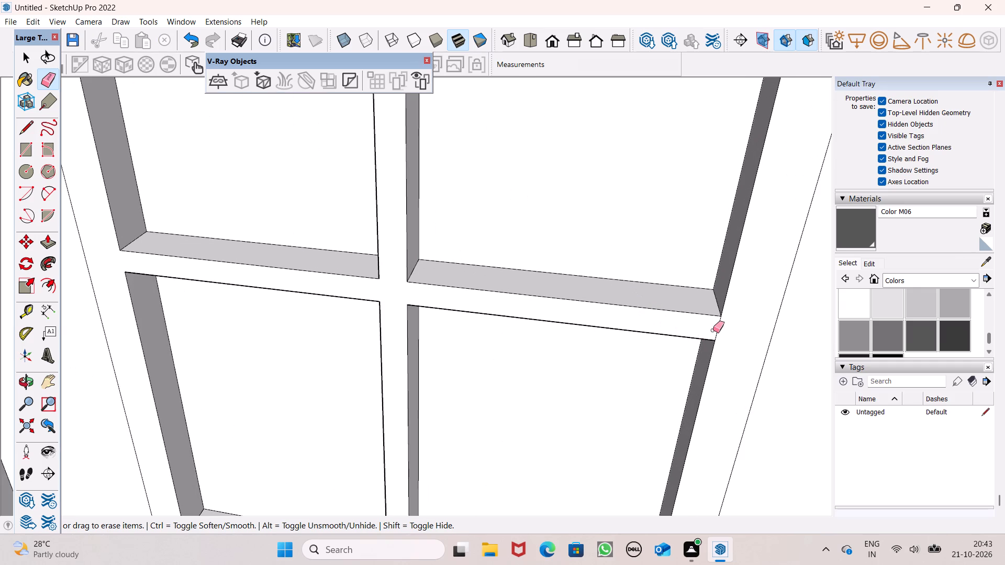
drag(713, 330, 727, 326)
Erase the seam edges of the lowest horizontal bar at both frame ends and at its mullion crossing.
scroll(657, 237, down, 14)
scroll(623, 380, up, 6)
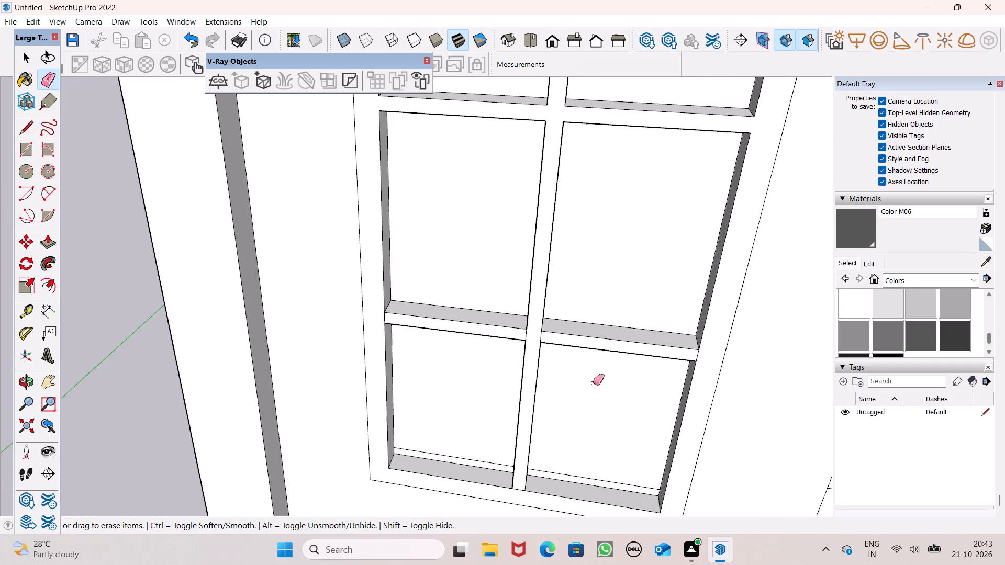
scroll(684, 363, up, 4)
drag(707, 356, 700, 351)
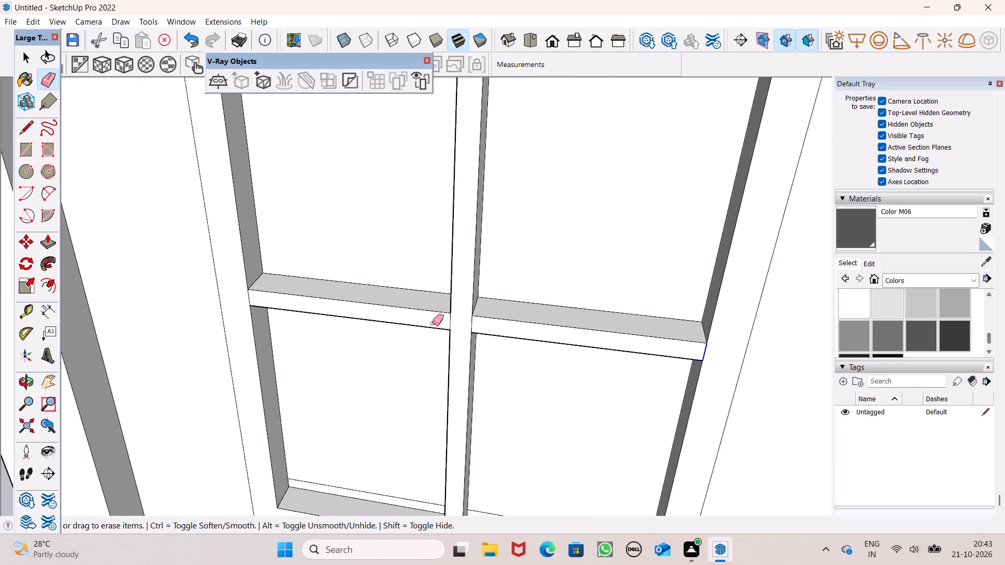
scroll(434, 323, up, 4)
drag(461, 326, 562, 338)
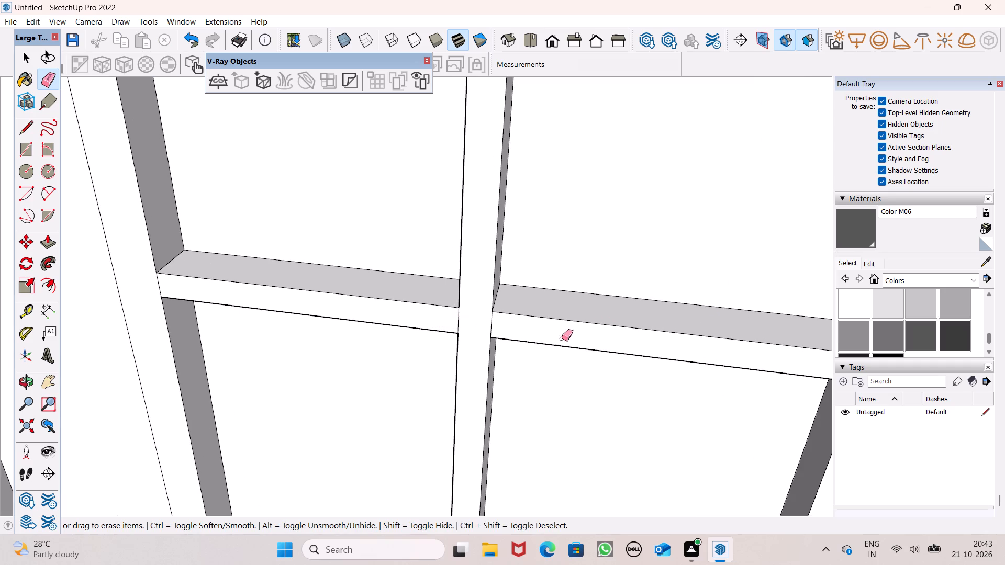
drag(562, 338, 482, 322)
scroll(638, 288, down, 11)
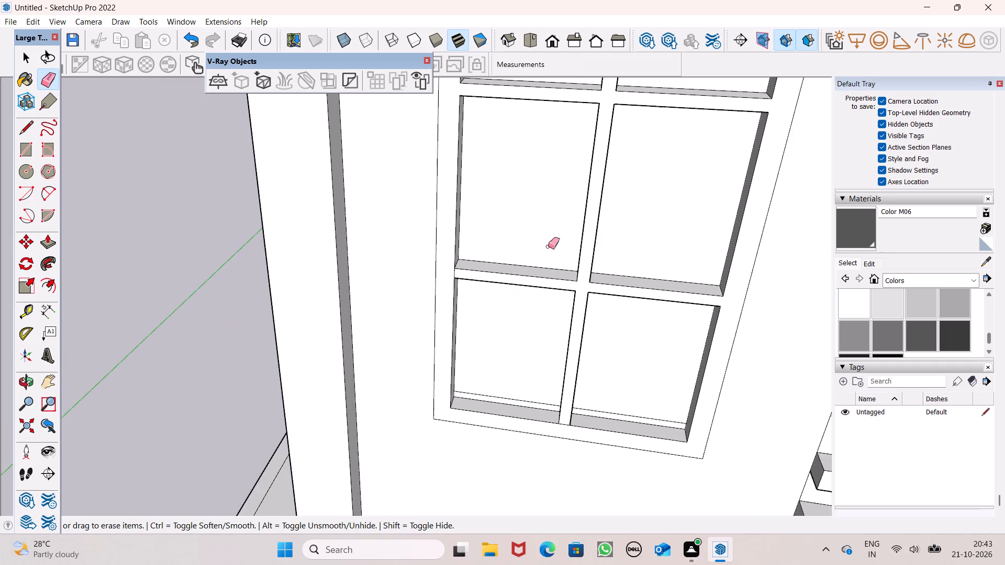
scroll(530, 257, up, 5)
click(437, 276)
scroll(641, 186, down, 5)
Erase the short seam edge where the bottom of the central mullion meets the window frame.
scroll(684, 479, up, 2)
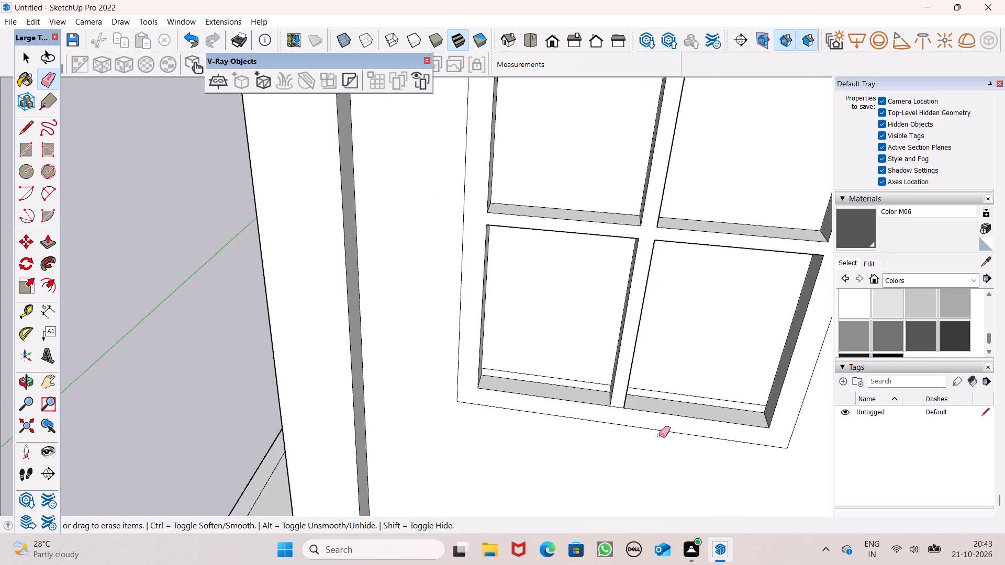
scroll(659, 435, up, 3)
click(611, 414)
scroll(582, 442, down, 4)
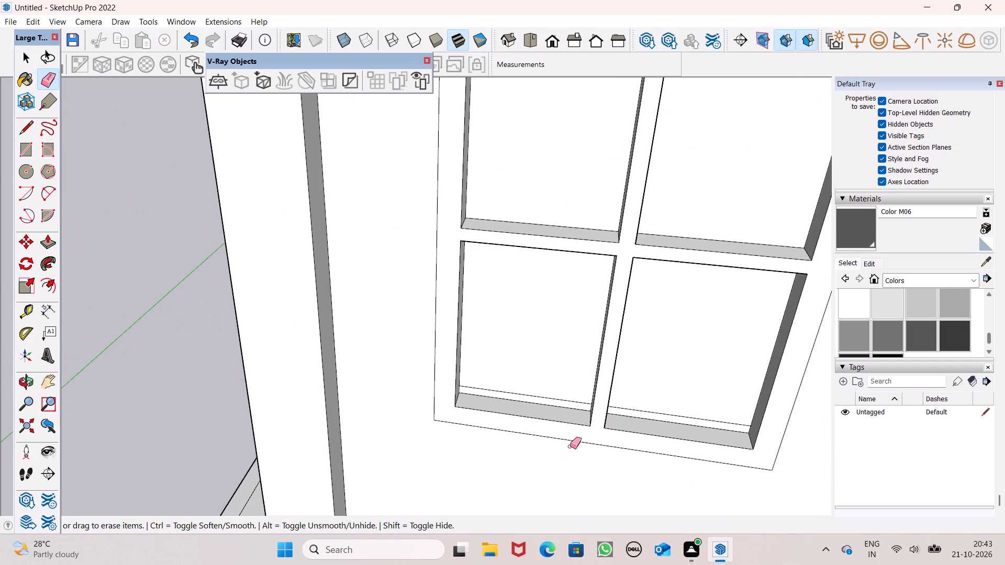
Paint the four panes in the tall window's bottom two rows with Translucent Glass Blue from Glass and Mirrors.
click(933, 277)
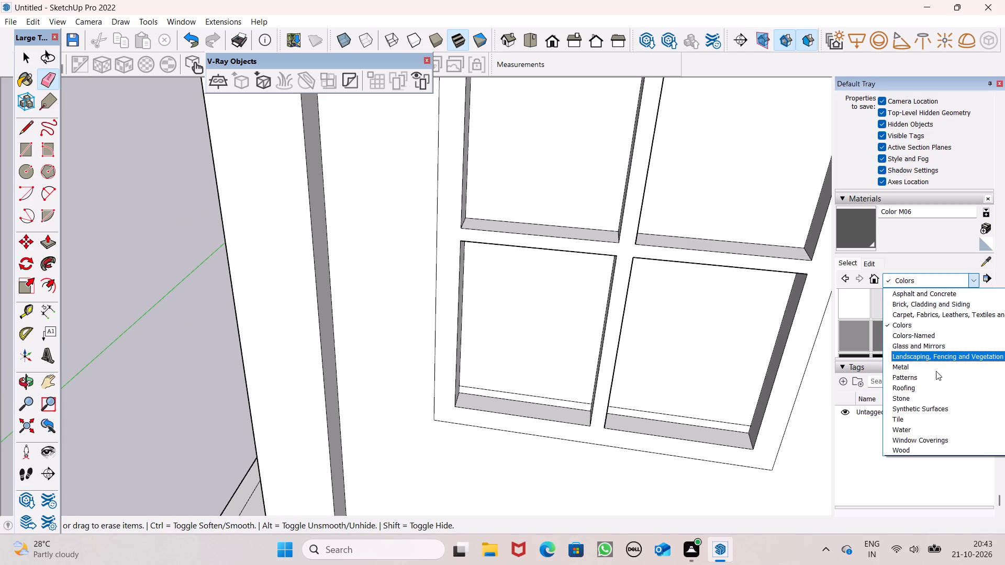
click(915, 350)
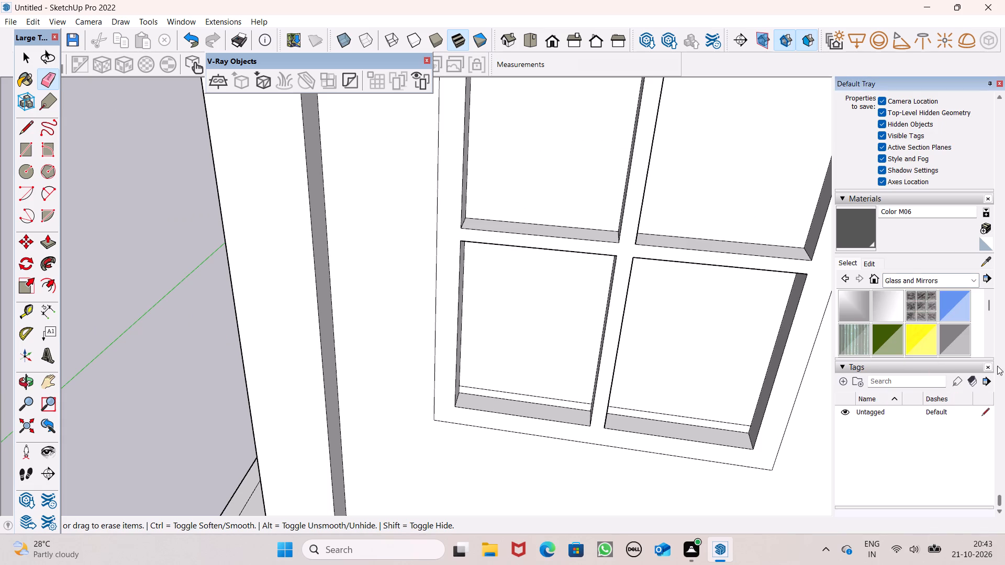
click(964, 297)
scroll(533, 272, down, 3)
click(540, 288)
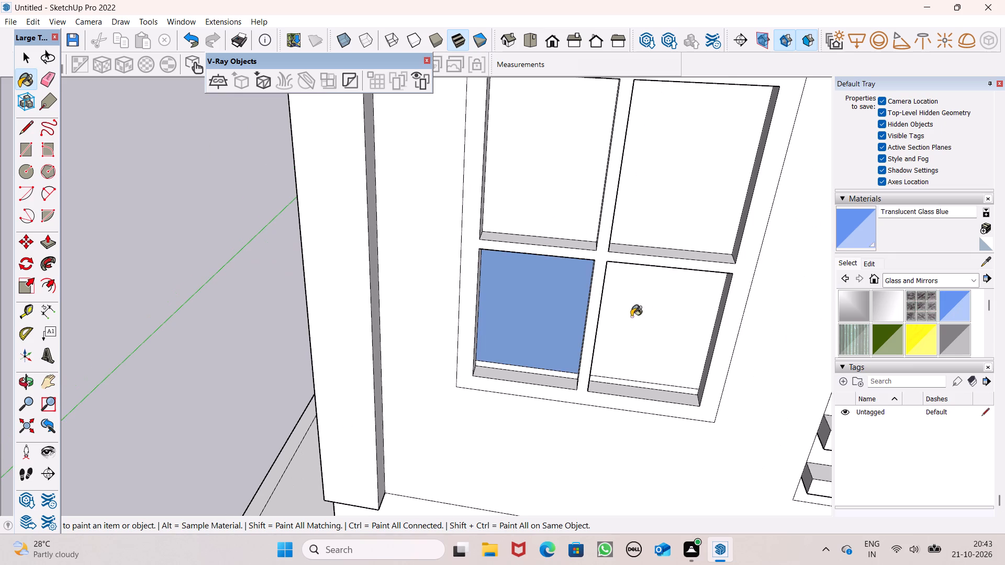
drag(657, 313, 656, 304)
click(681, 207)
click(540, 179)
scroll(589, 329, down, 6)
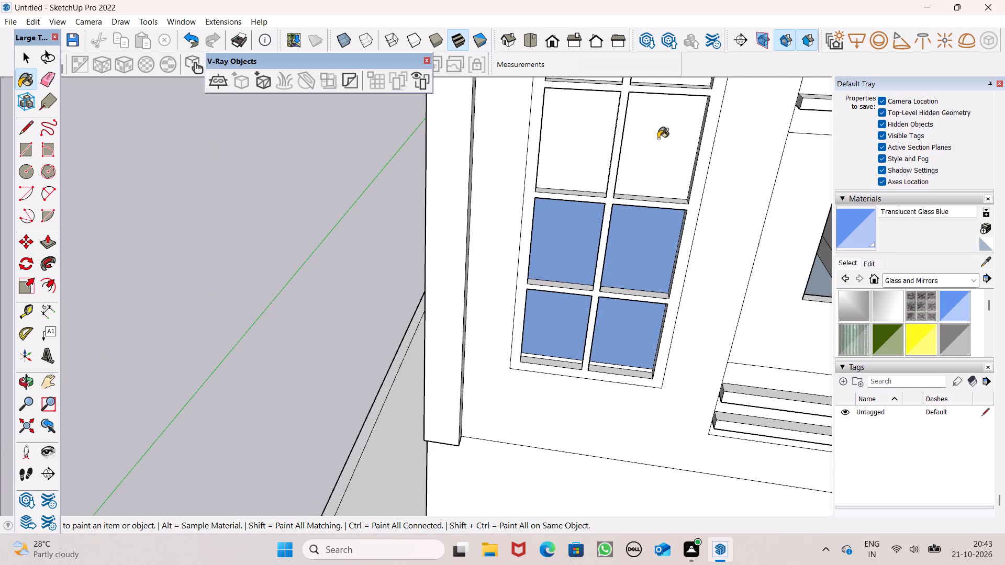
Paint the remaining six panes in the tall window's upper three rows with Translucent Glass Blue.
click(651, 142)
click(585, 123)
scroll(549, 235, down, 6)
click(602, 164)
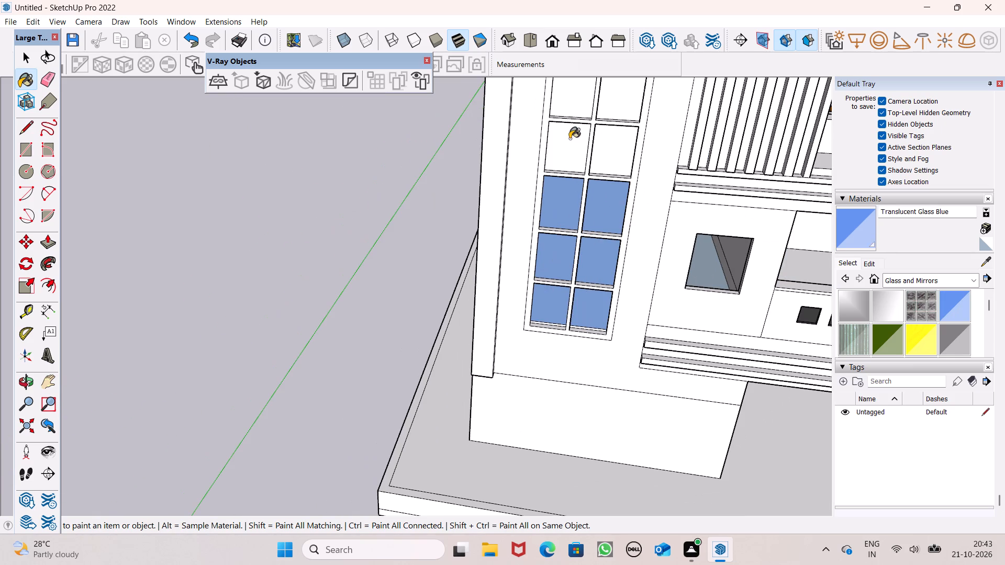
click(569, 139)
click(587, 91)
click(642, 99)
click(609, 110)
scroll(578, 297, down, 5)
Recolour the Translucent Glass Blue material to a golden tint with RGB 179, 149, 61.
middle_drag(591, 313, 614, 281)
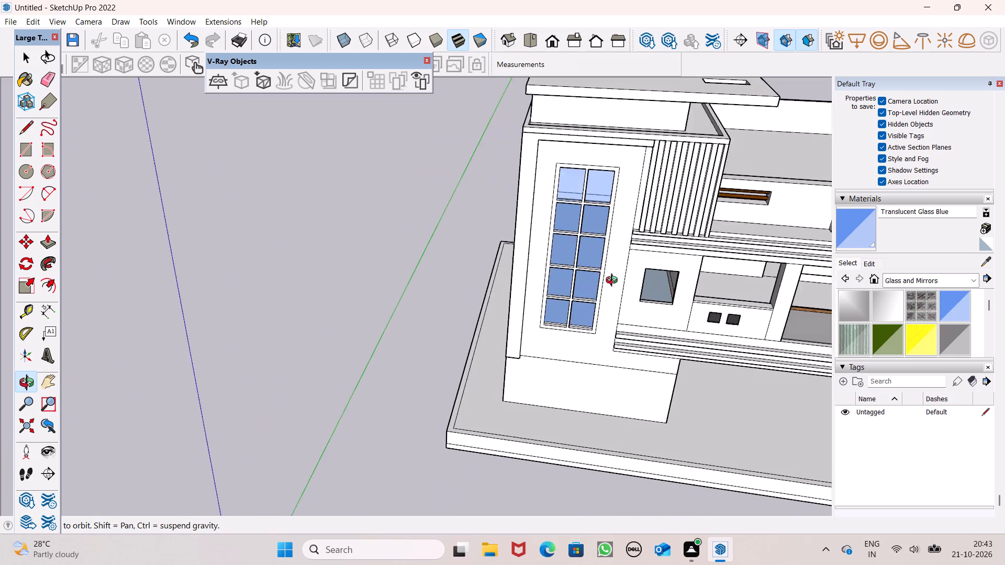
middle_drag(614, 281, 596, 180)
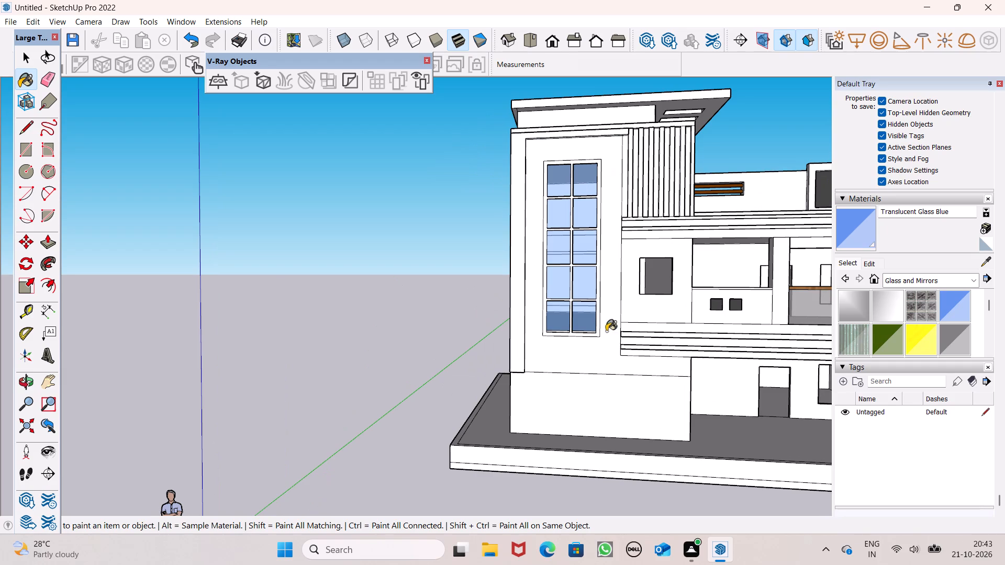
middle_drag(605, 332, 662, 405)
scroll(658, 410, up, 1)
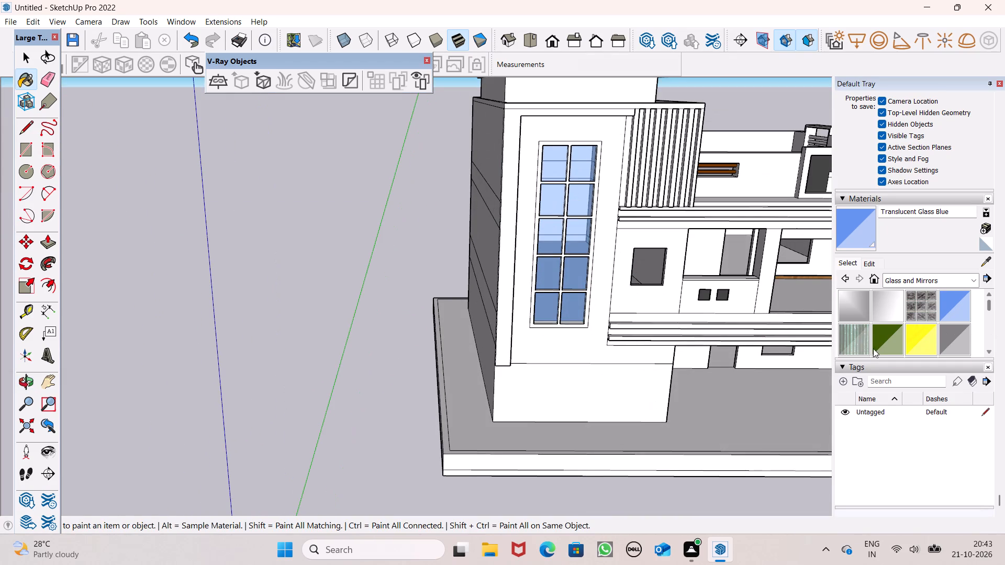
click(874, 265)
drag(895, 346, 879, 342)
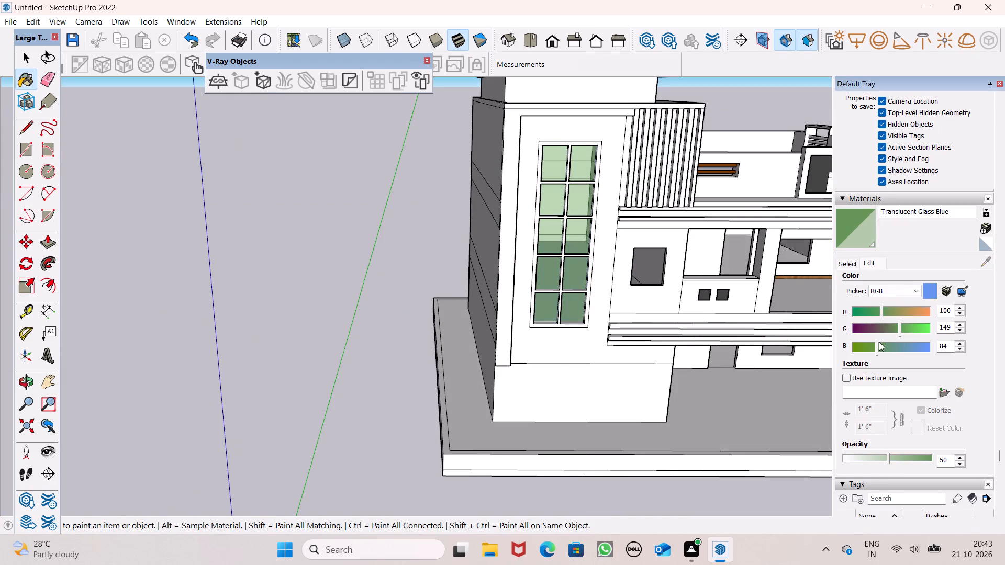
drag(879, 342, 874, 343)
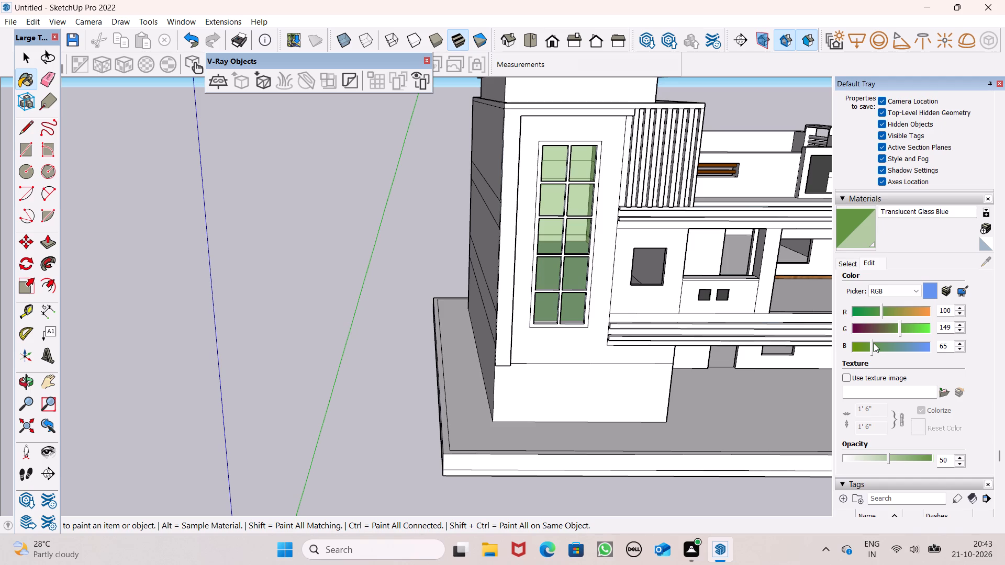
drag(874, 343, 873, 341)
click(912, 310)
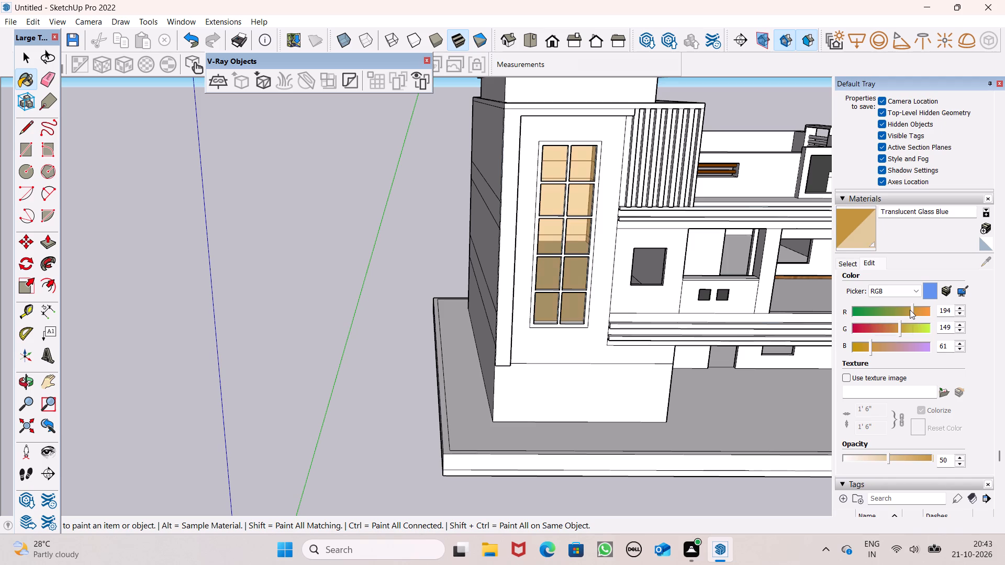
scroll(918, 327, up, 3)
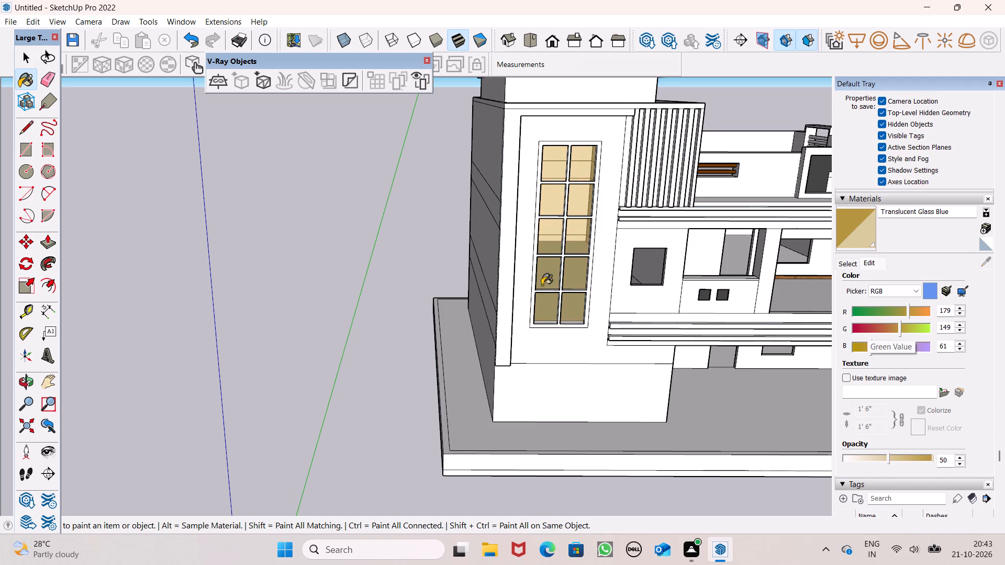
key(space)
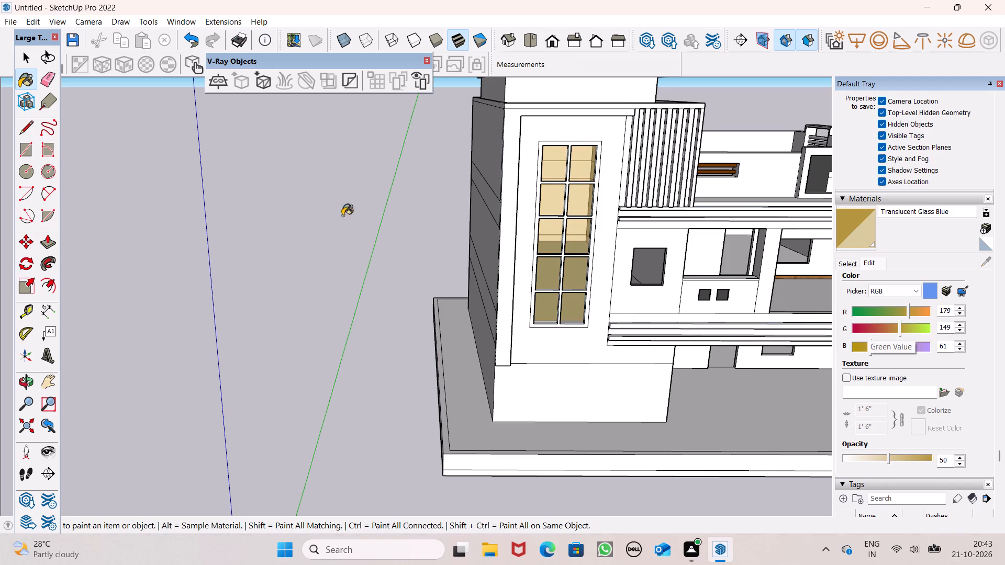
click(353, 209)
scroll(353, 209, down, 4)
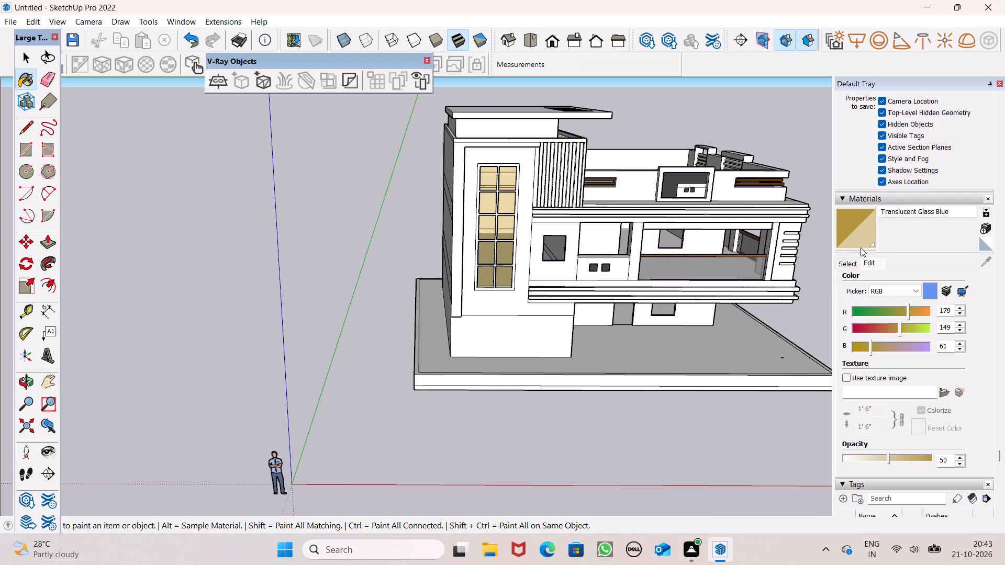
Switch the material library to the Colors-Named collection.
click(845, 262)
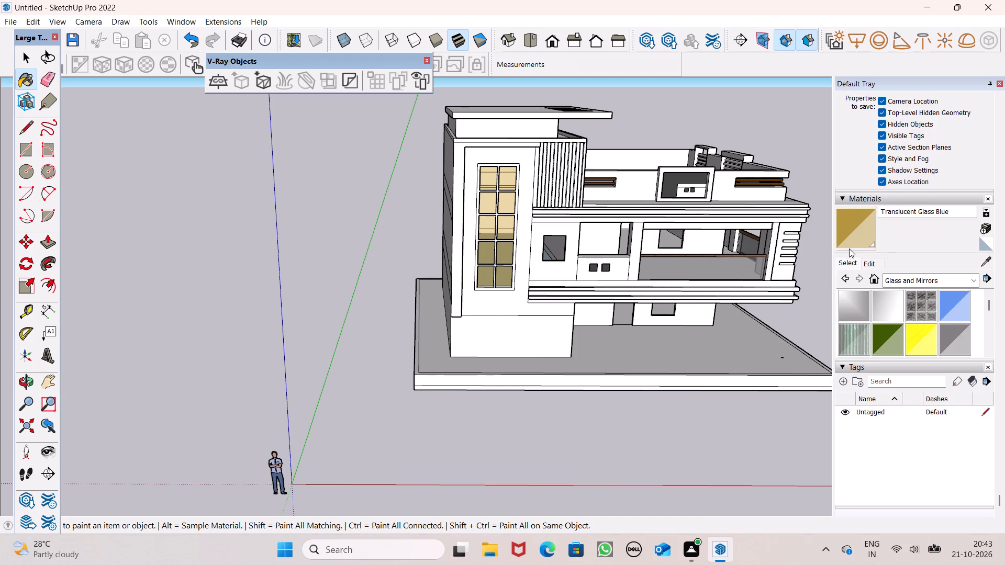
click(845, 260)
click(908, 279)
click(915, 331)
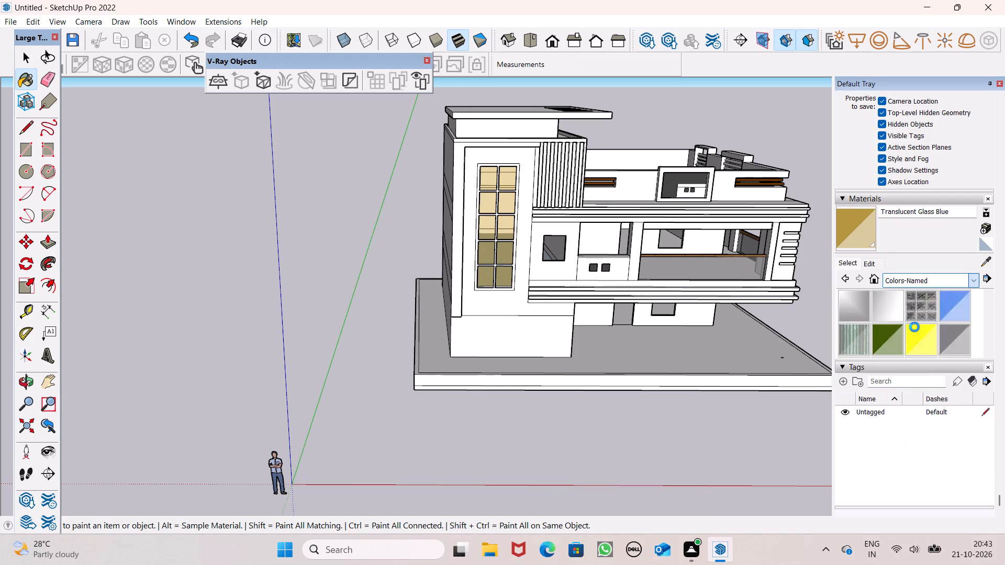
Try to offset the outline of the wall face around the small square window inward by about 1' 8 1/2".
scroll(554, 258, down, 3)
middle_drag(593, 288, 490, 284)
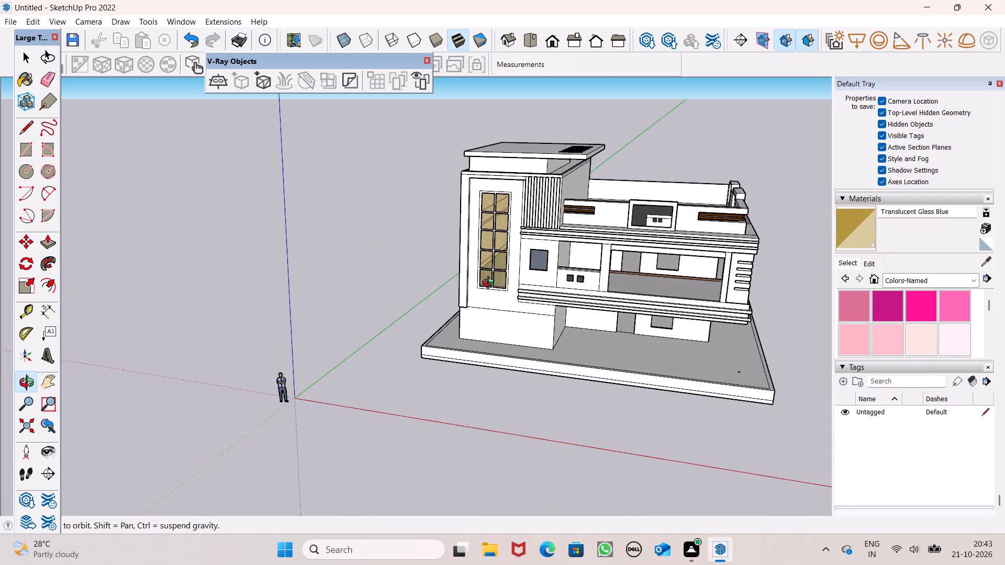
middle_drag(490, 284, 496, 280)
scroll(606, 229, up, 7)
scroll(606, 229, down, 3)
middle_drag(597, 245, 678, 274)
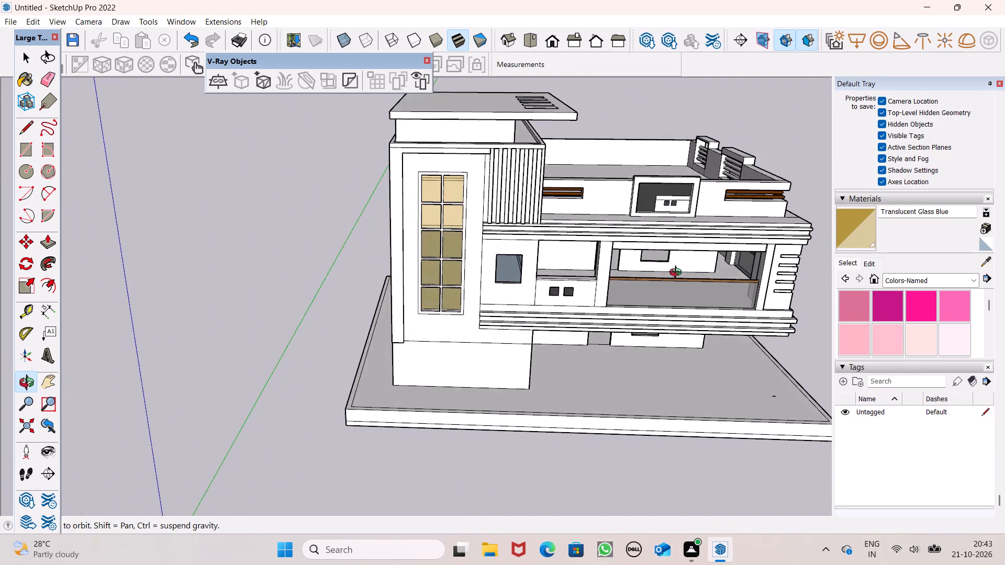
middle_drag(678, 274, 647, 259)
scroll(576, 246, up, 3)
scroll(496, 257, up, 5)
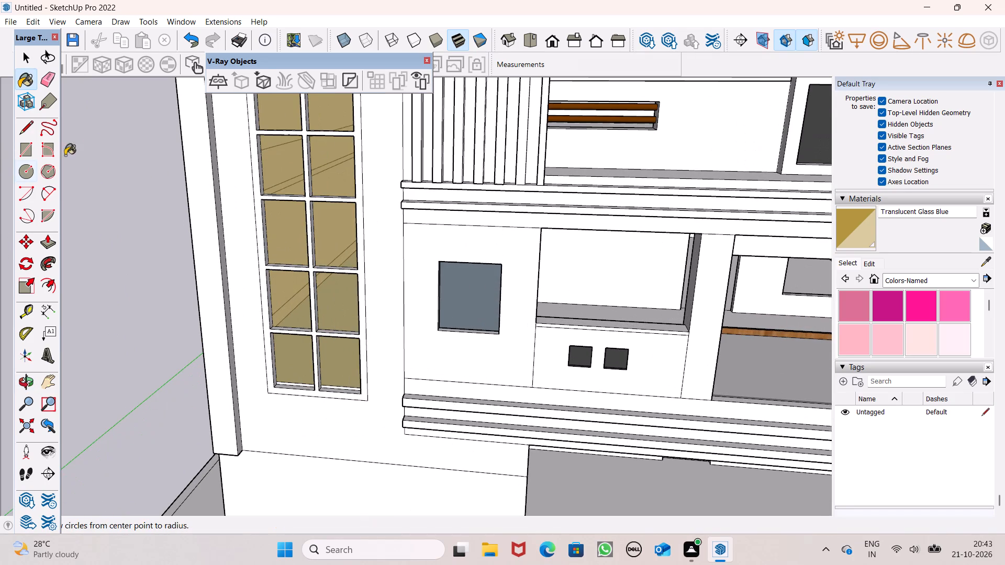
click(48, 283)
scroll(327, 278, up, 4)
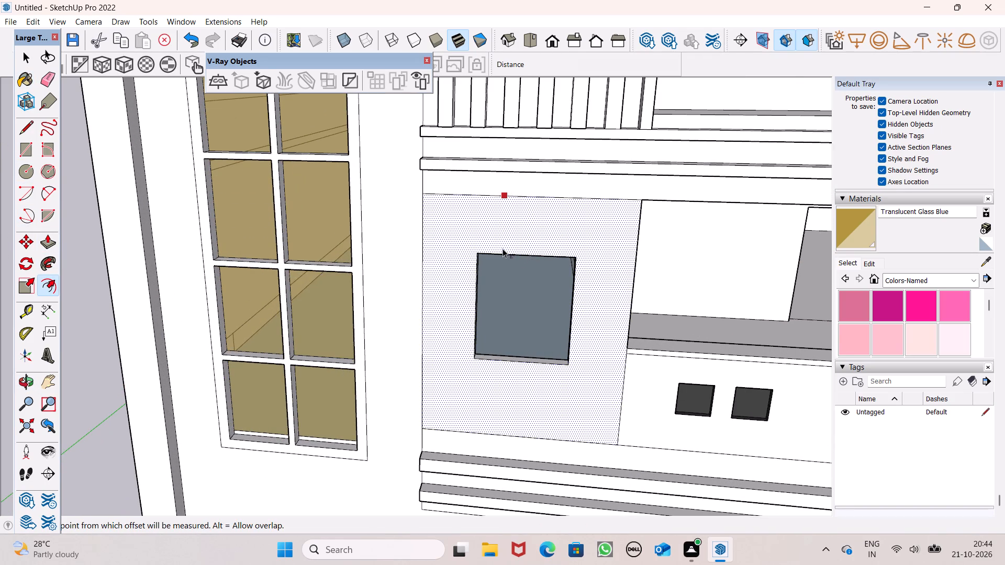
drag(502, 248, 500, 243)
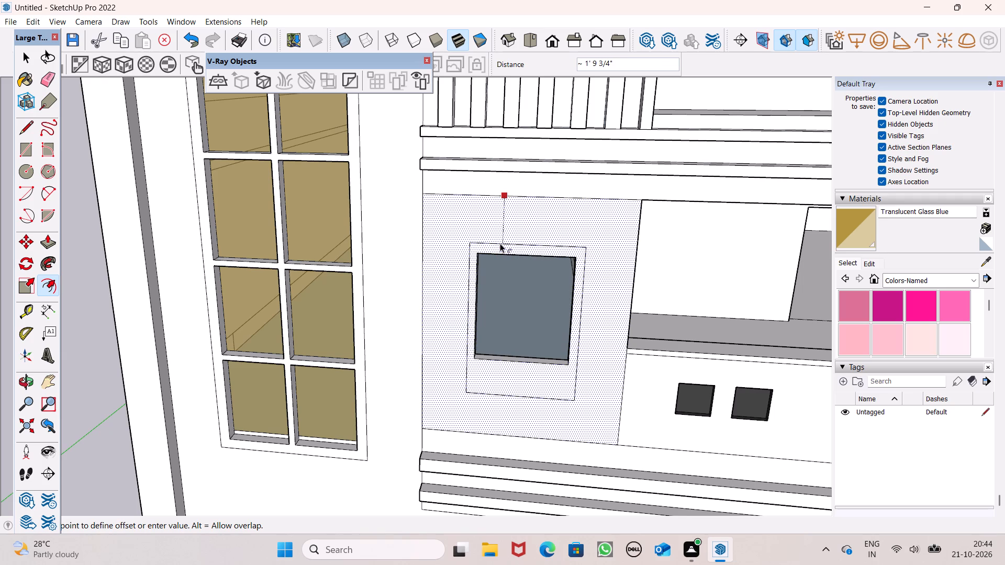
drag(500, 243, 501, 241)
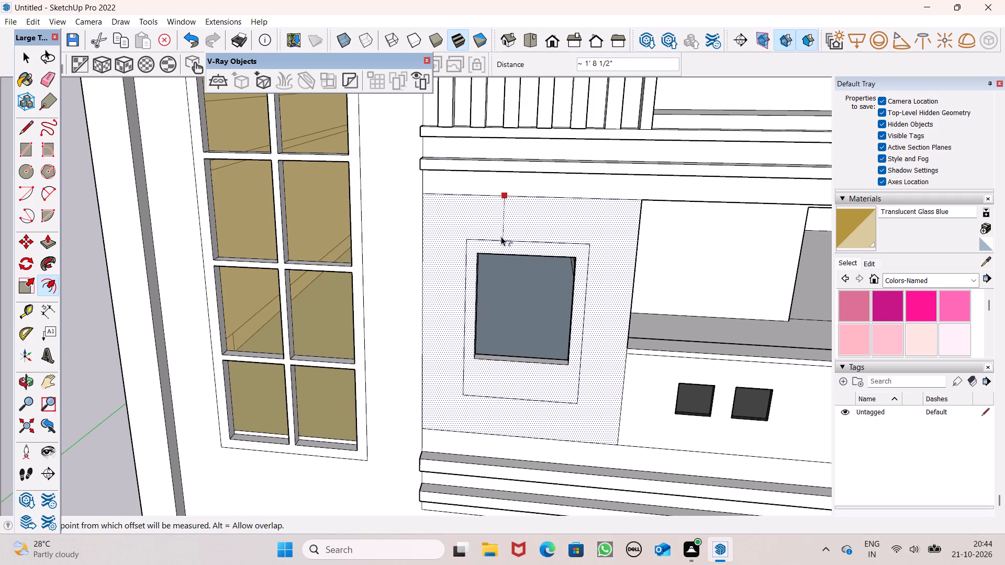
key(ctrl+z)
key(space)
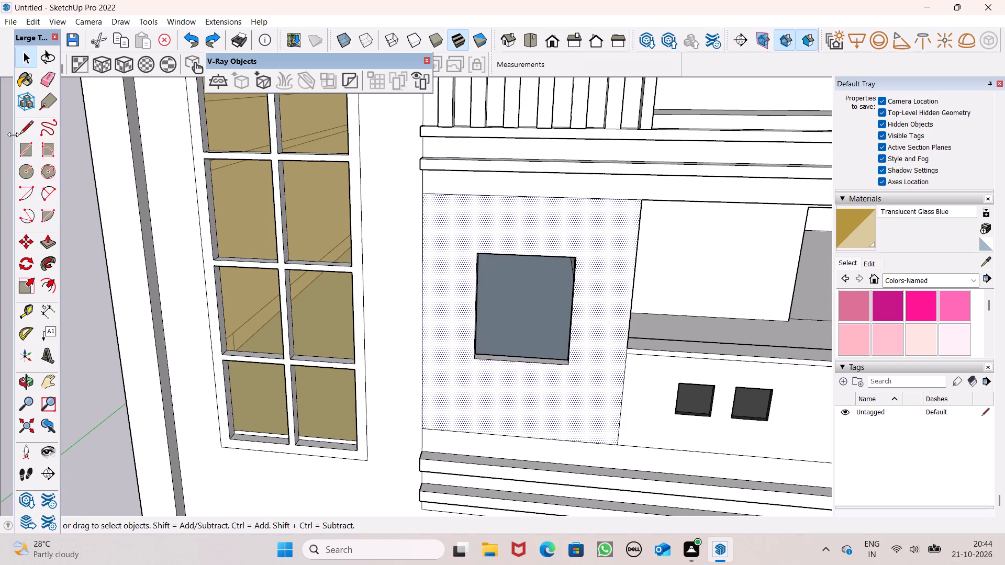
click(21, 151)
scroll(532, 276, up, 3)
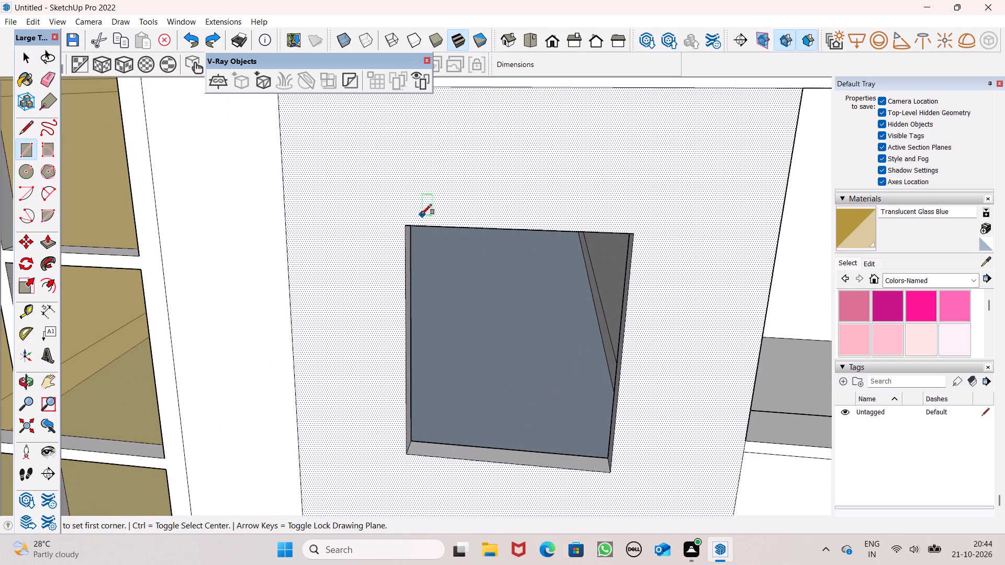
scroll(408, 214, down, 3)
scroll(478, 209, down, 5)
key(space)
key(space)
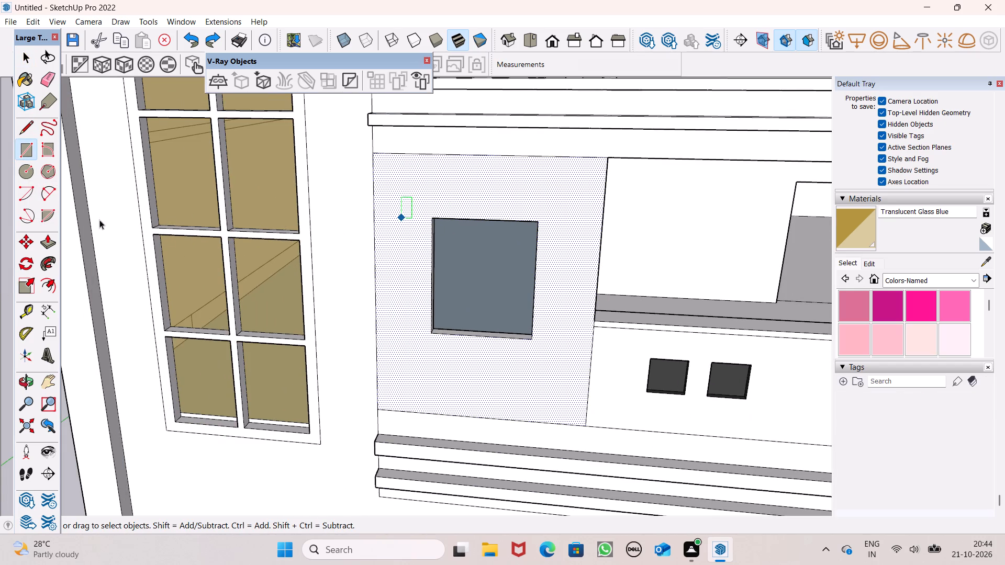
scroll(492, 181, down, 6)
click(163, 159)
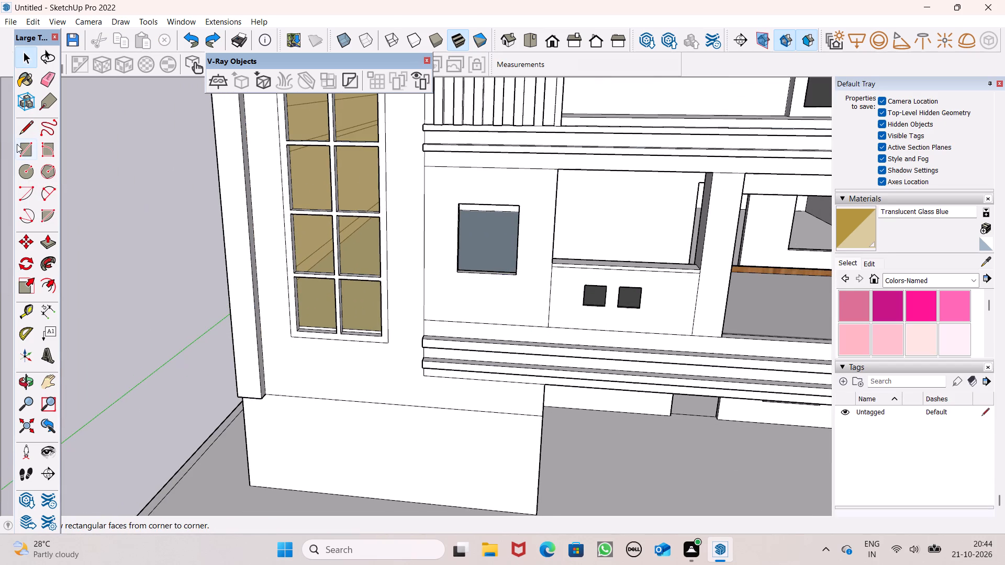
Draw a rectangle about 4' 9 1/4" by 4' 2 5/8" on the wall around the small square window.
click(21, 143)
scroll(557, 244, up, 5)
scroll(405, 198, up, 2)
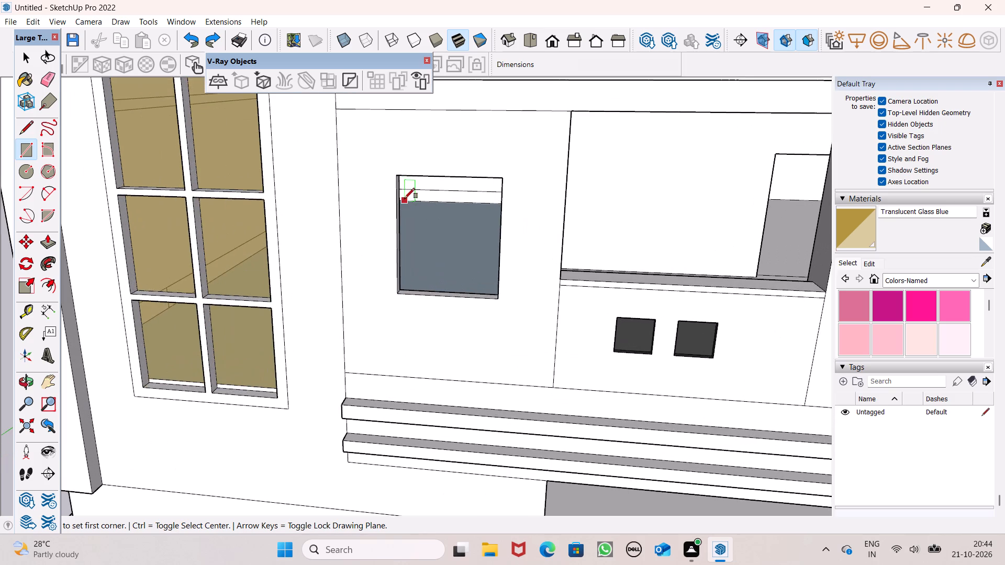
scroll(405, 198, up, 3)
scroll(370, 174, down, 5)
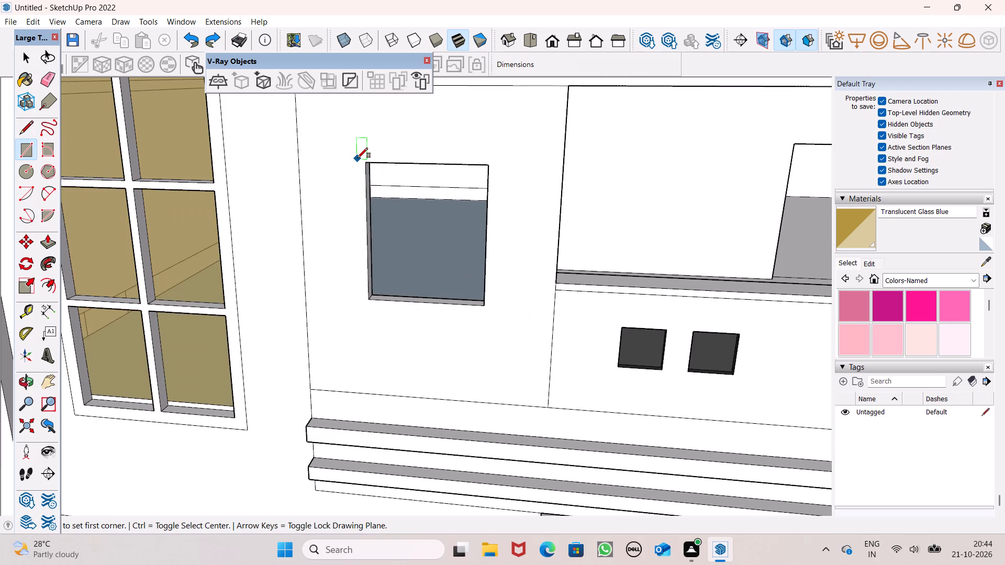
click(358, 157)
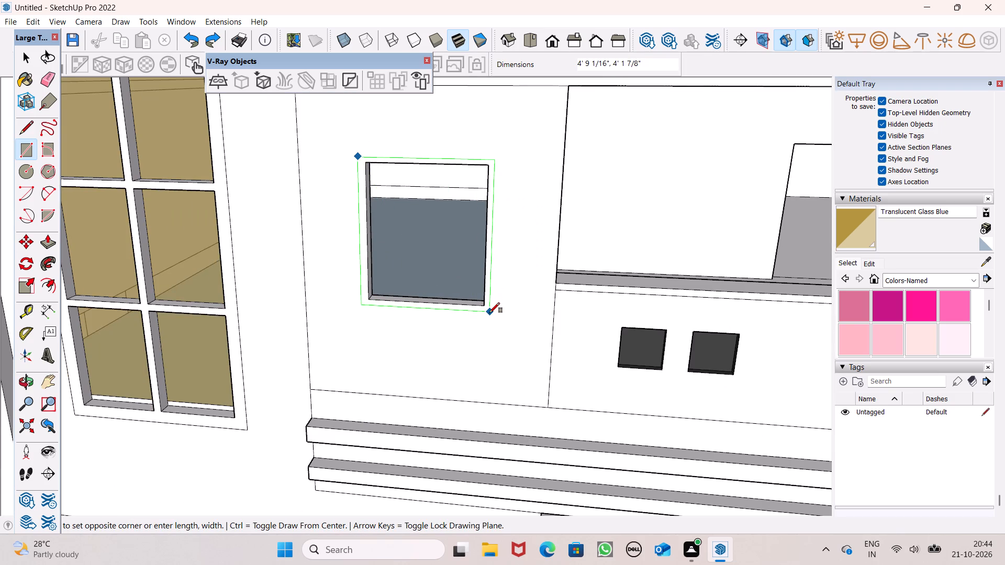
click(492, 313)
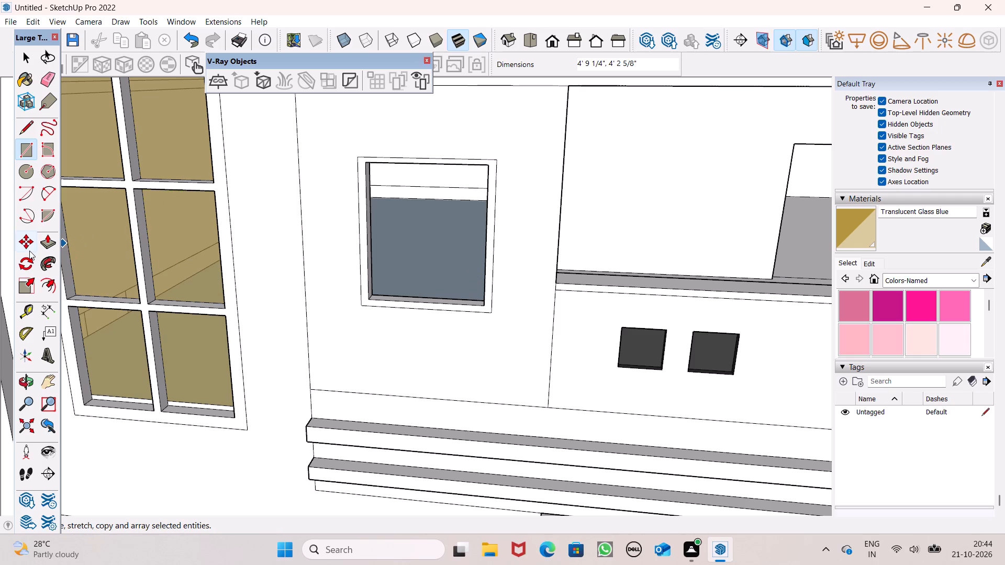
Pull the border face around the small square window out from the wall by about 2 7/16".
drag(48, 242, 53, 242)
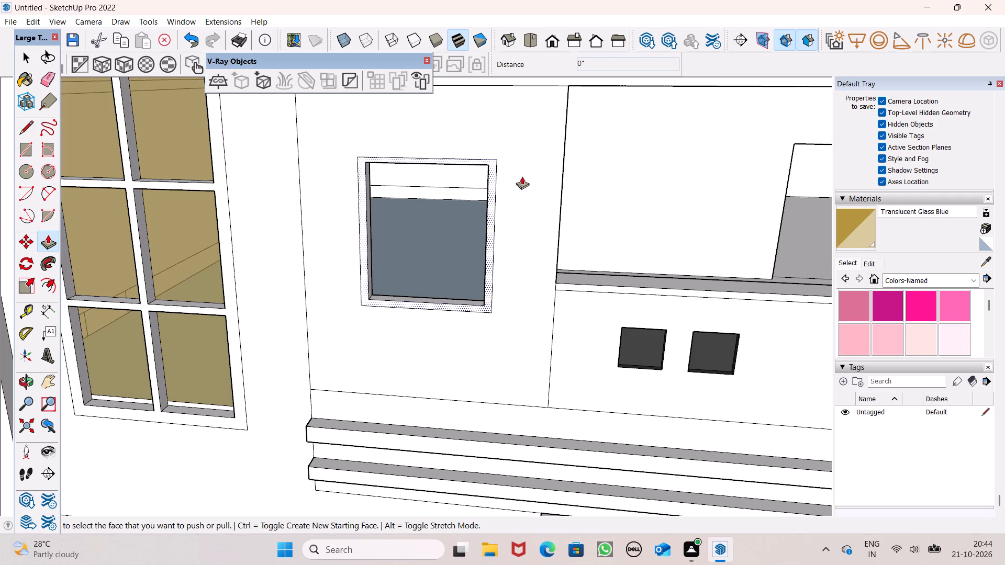
scroll(522, 176, up, 1)
click(490, 220)
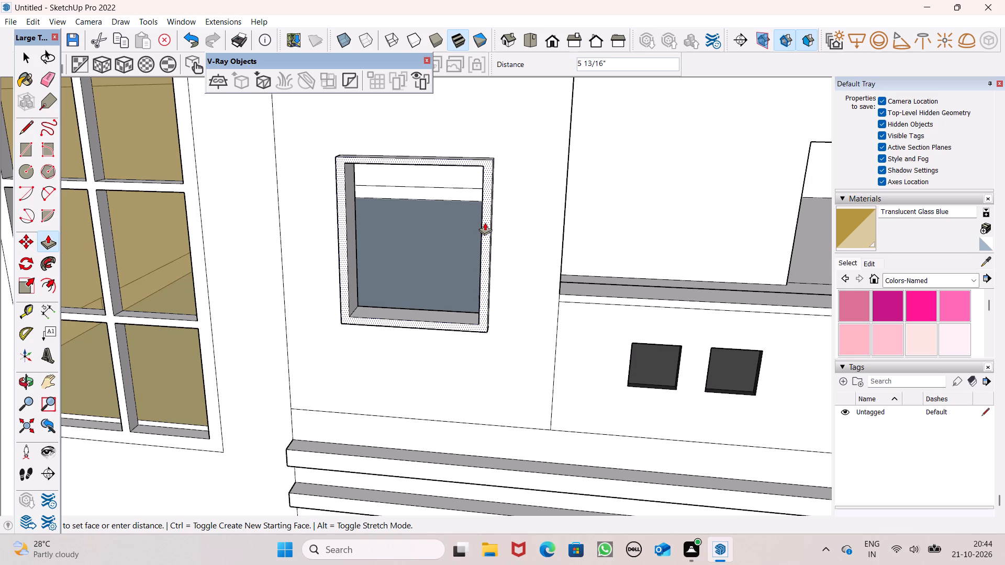
scroll(523, 262, down, 2)
middle_drag(519, 302, 403, 334)
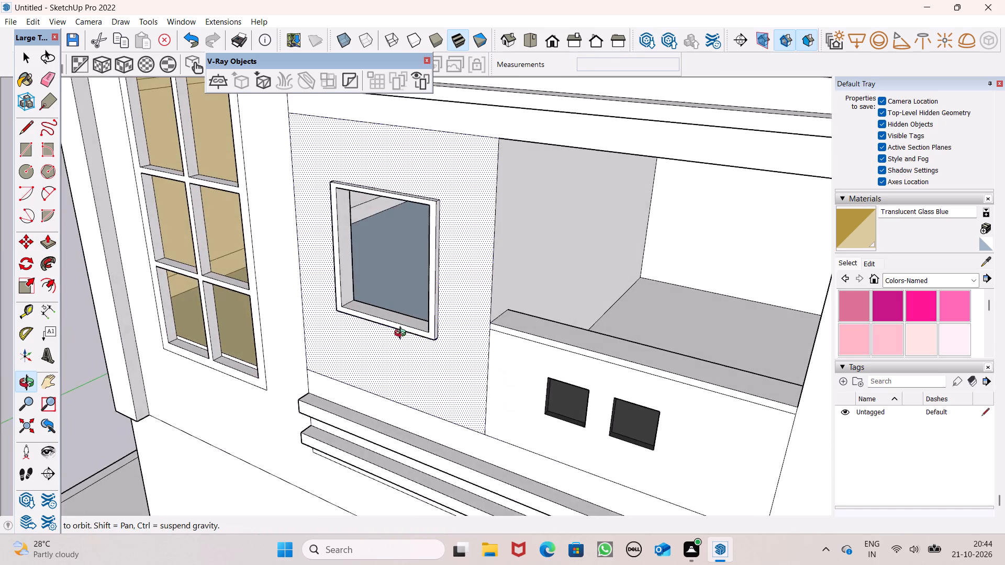
middle_drag(403, 334, 590, 448)
scroll(154, 103, up, 1)
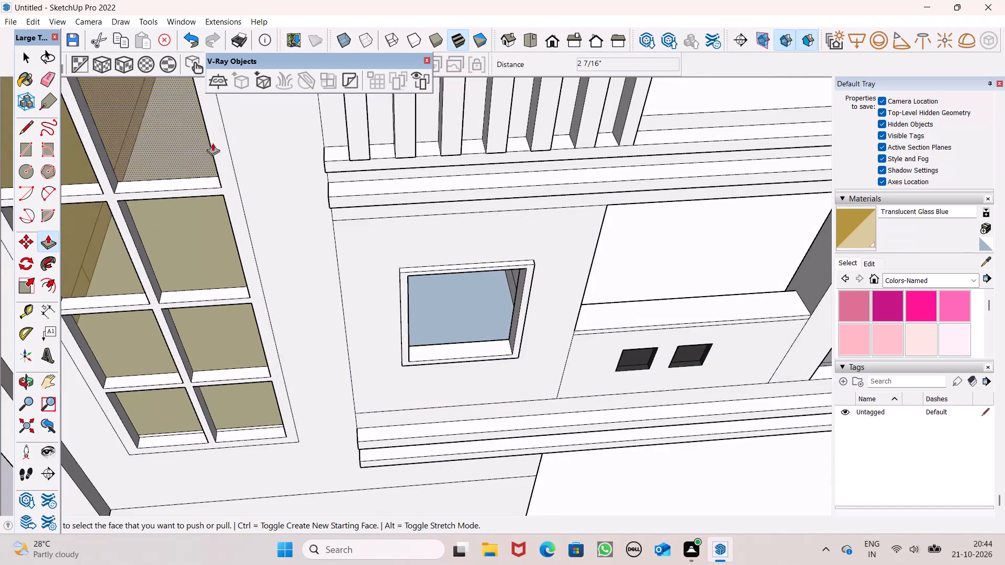
Extend the thin top face of the small window's raised frame by about 11/16".
scroll(484, 281, up, 5)
drag(412, 259, 410, 254)
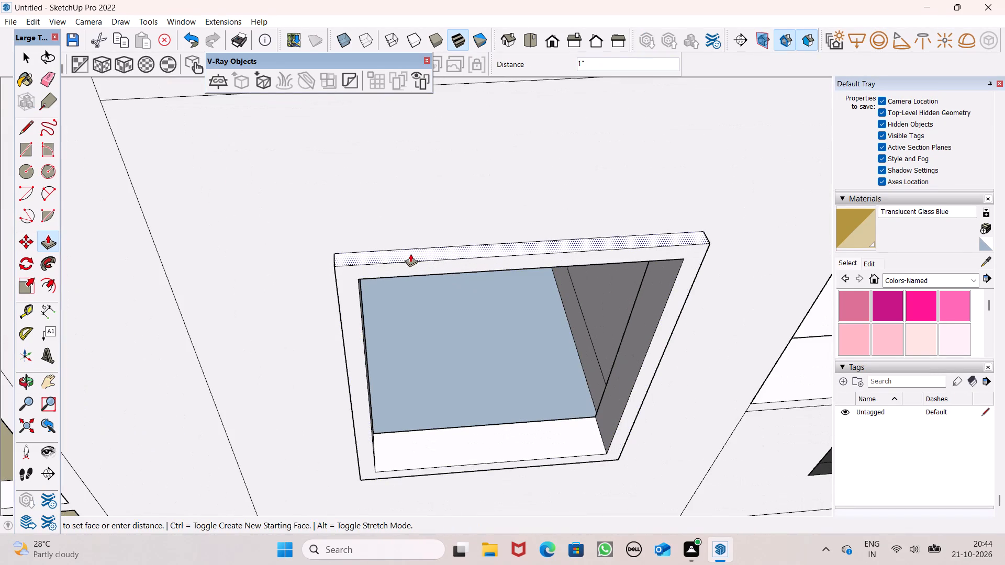
drag(410, 254, 410, 250)
click(414, 260)
scroll(434, 231, down, 3)
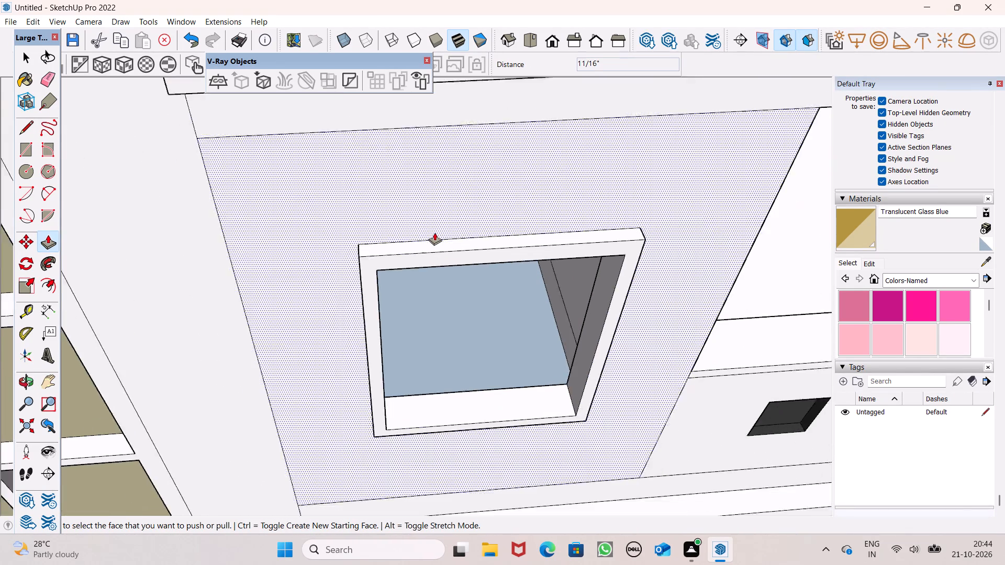
Examine the small window's raised frame and the whole front facade from several angles and distances.
scroll(434, 232, down, 3)
scroll(607, 209, down, 4)
middle_drag(624, 264, 306, 76)
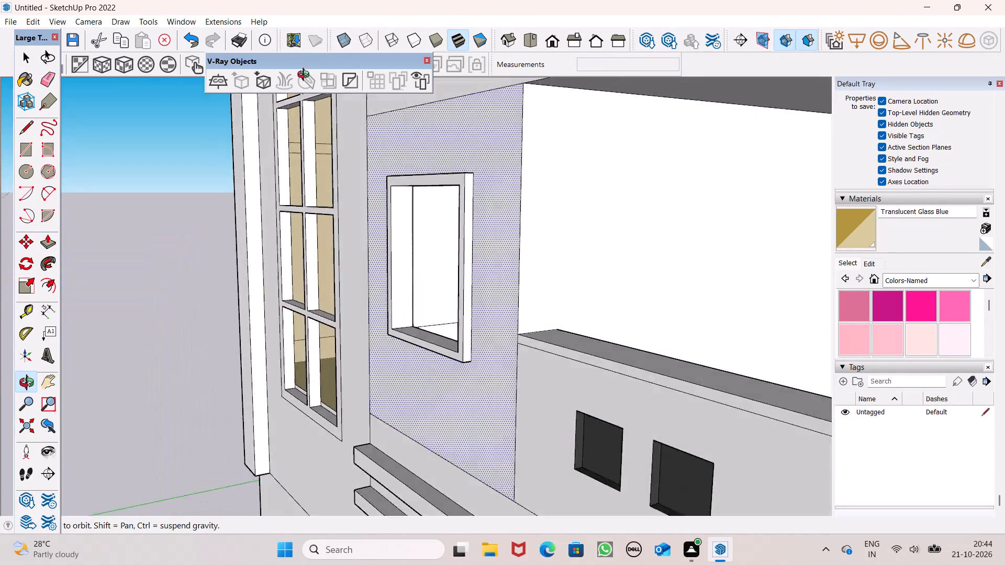
middle_drag(306, 76, 743, 129)
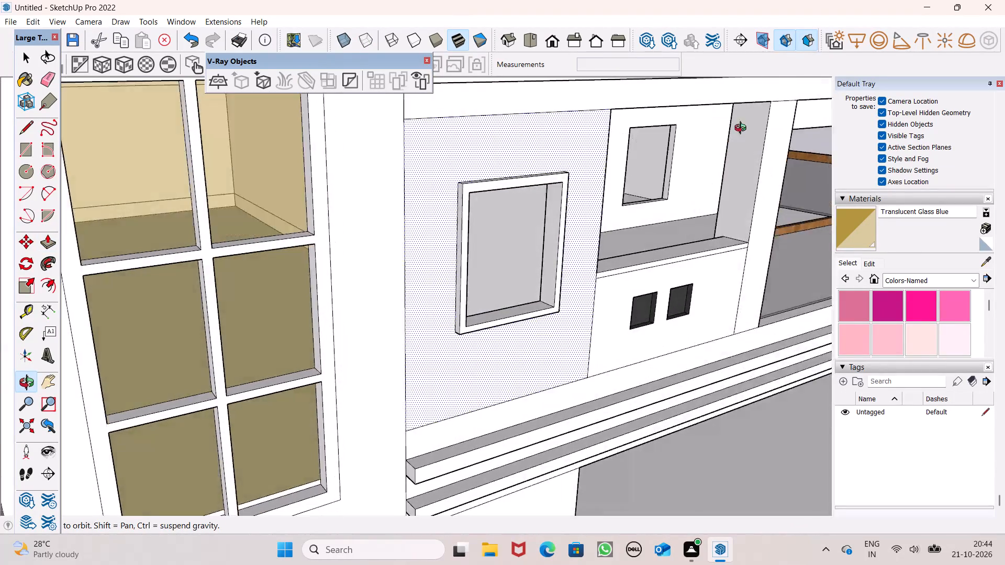
middle_drag(743, 129, 691, 134)
scroll(559, 247, down, 5)
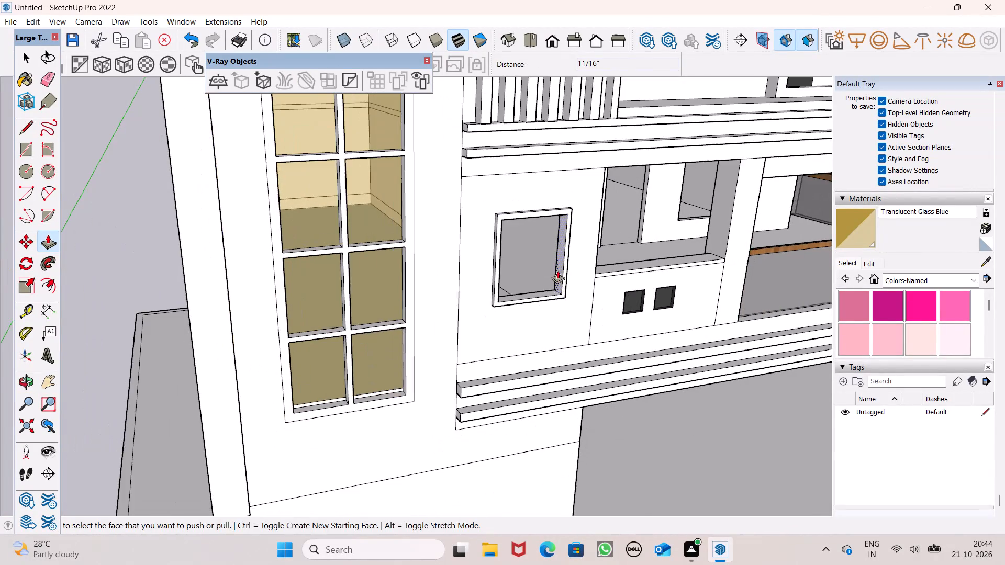
middle_drag(569, 303, 542, 321)
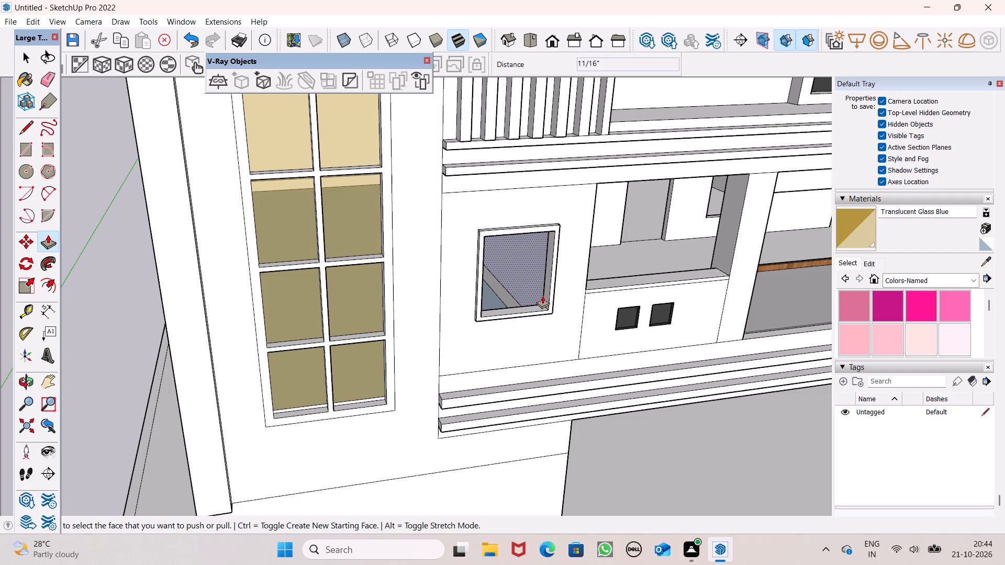
key(space)
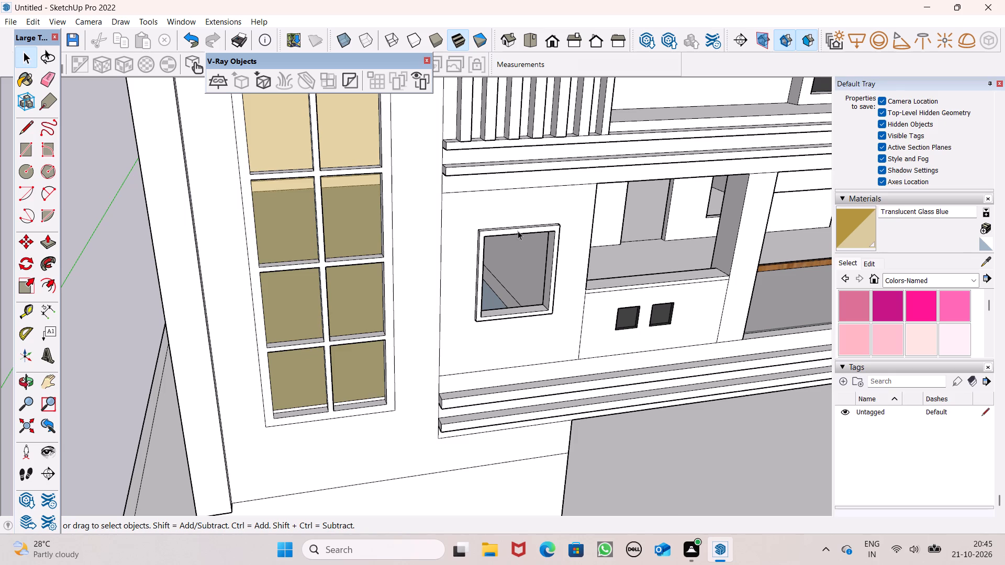
scroll(498, 238, down, 5)
middle_drag(584, 259, 428, 183)
scroll(442, 180, down, 3)
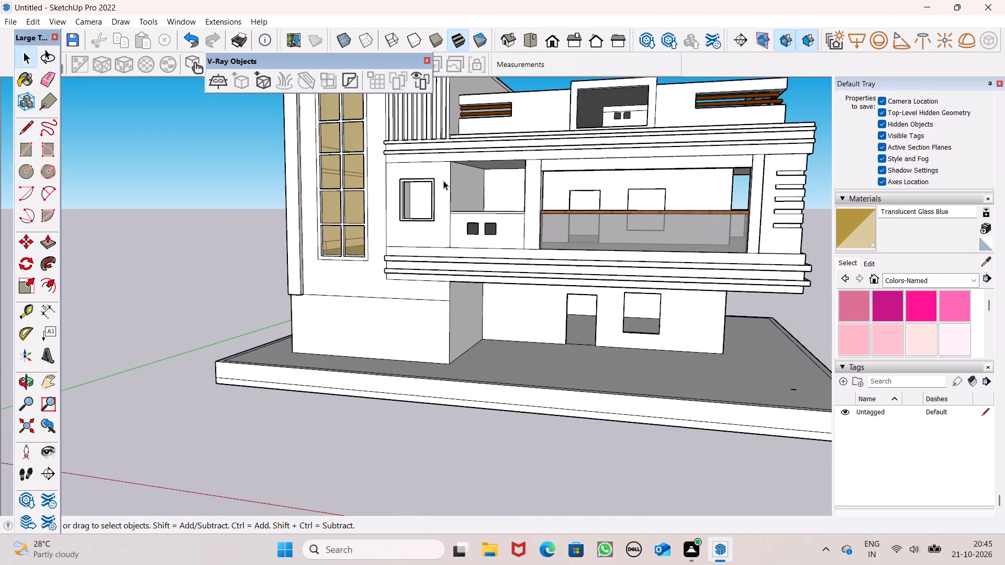
scroll(462, 176, down, 3)
middle_drag(466, 196, 627, 187)
scroll(600, 154, down, 4)
middle_drag(593, 194, 487, 222)
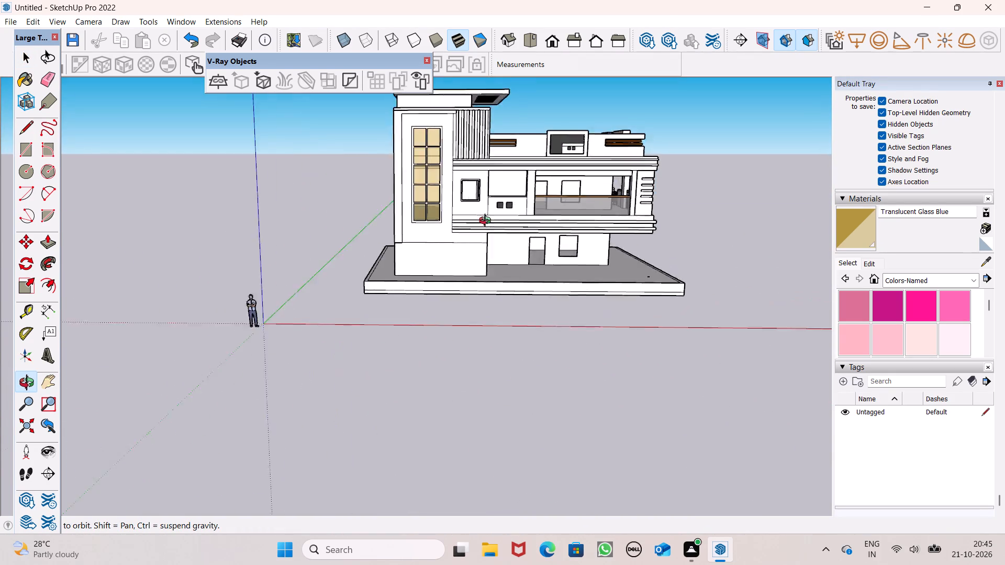
middle_drag(487, 222, 488, 254)
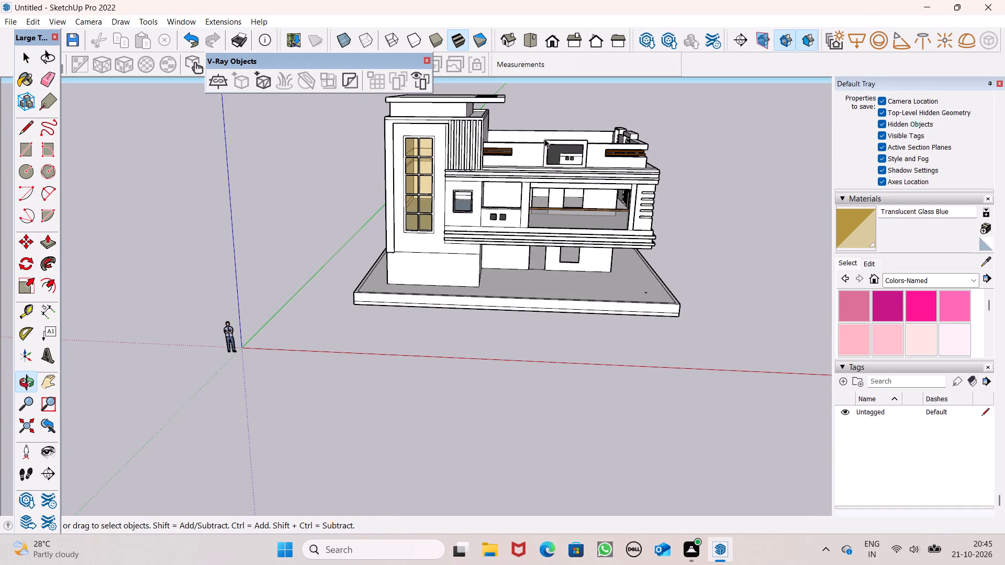
scroll(453, 180, down, 1)
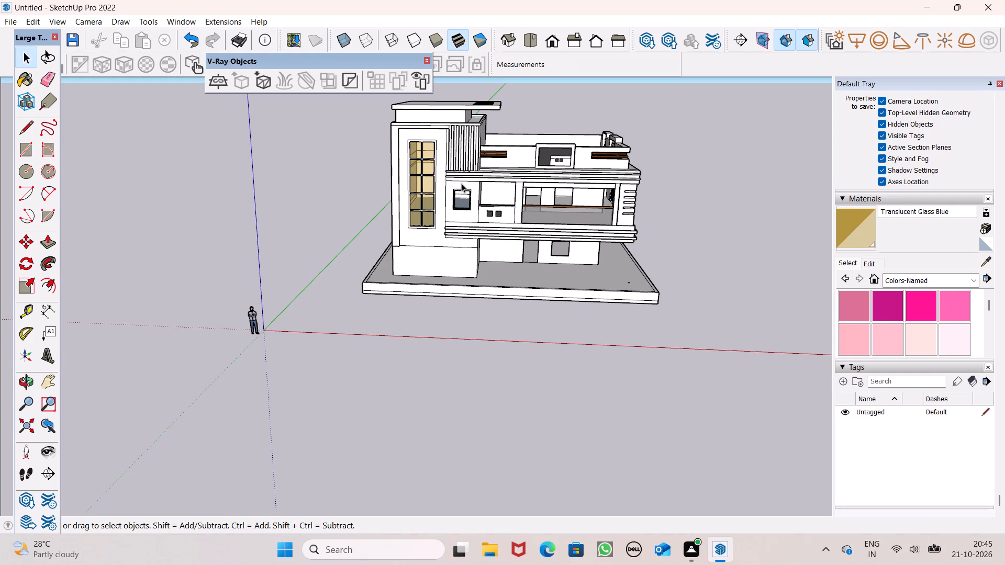
scroll(792, 241, up, 1)
scroll(404, 211, down, 2)
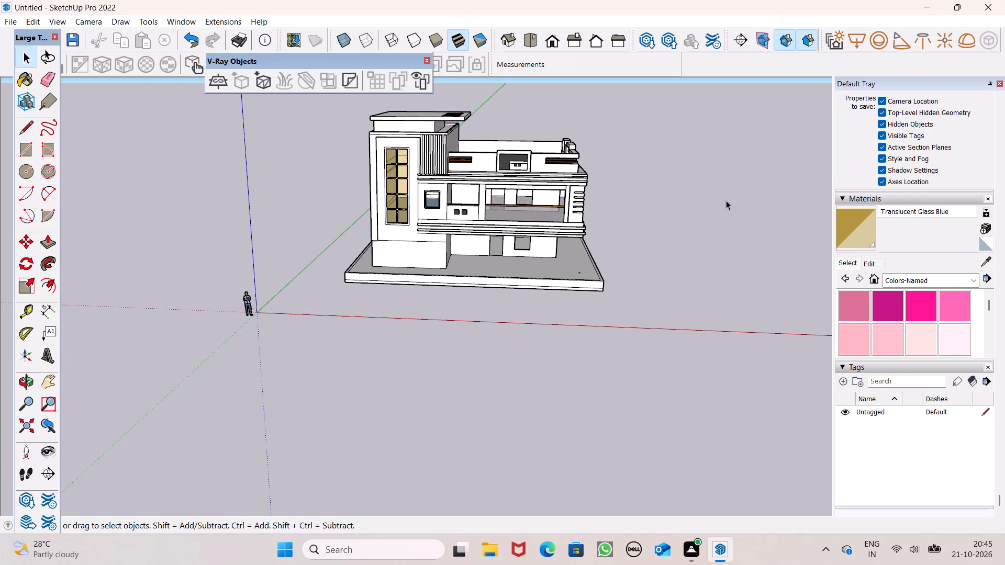
scroll(727, 200, up, 2)
scroll(763, 257, up, 3)
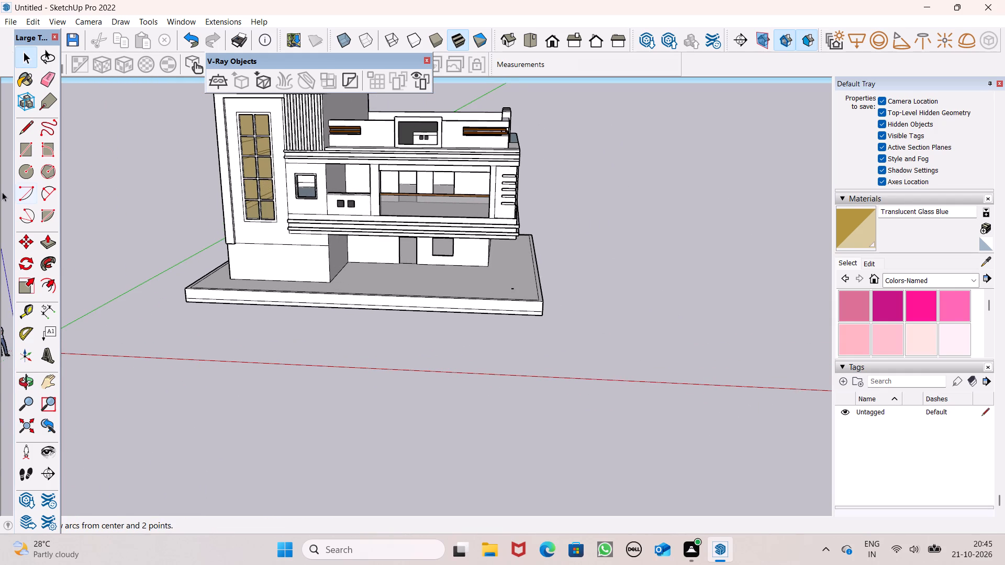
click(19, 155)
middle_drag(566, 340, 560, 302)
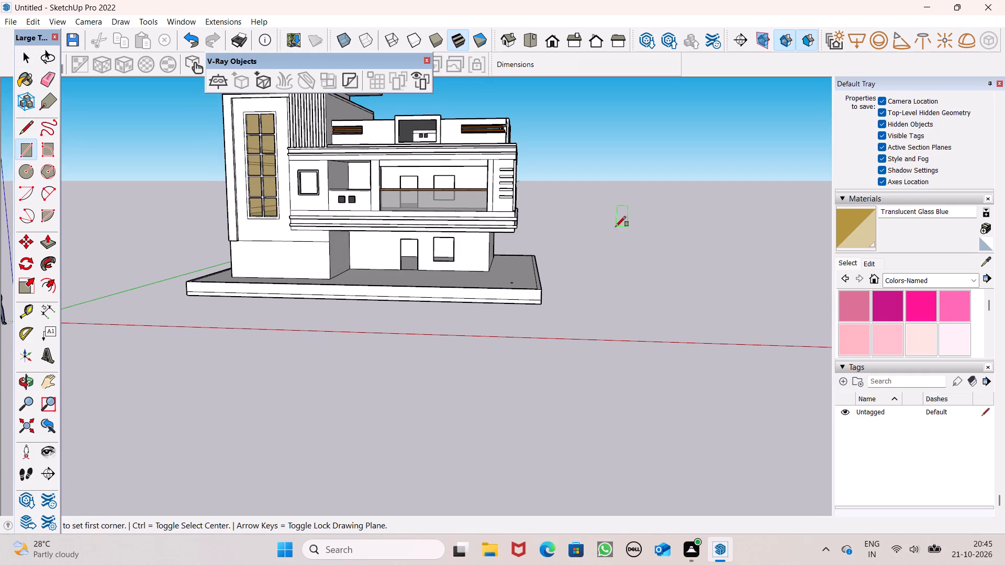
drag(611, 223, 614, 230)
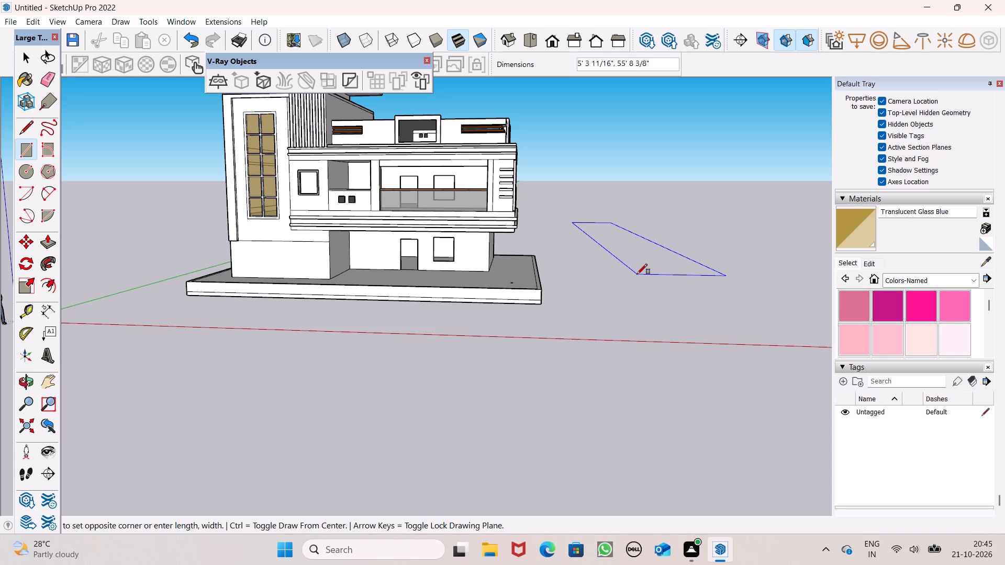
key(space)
Draw an upright rectangle 4' wide by 7' high in the empty space beside the house.
middle_drag(645, 313, 616, 247)
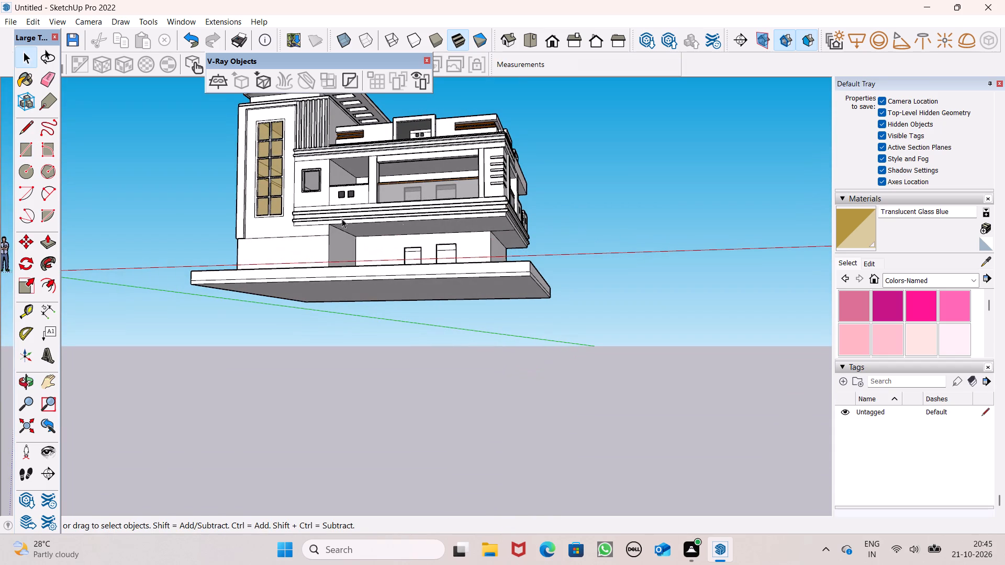
click(21, 147)
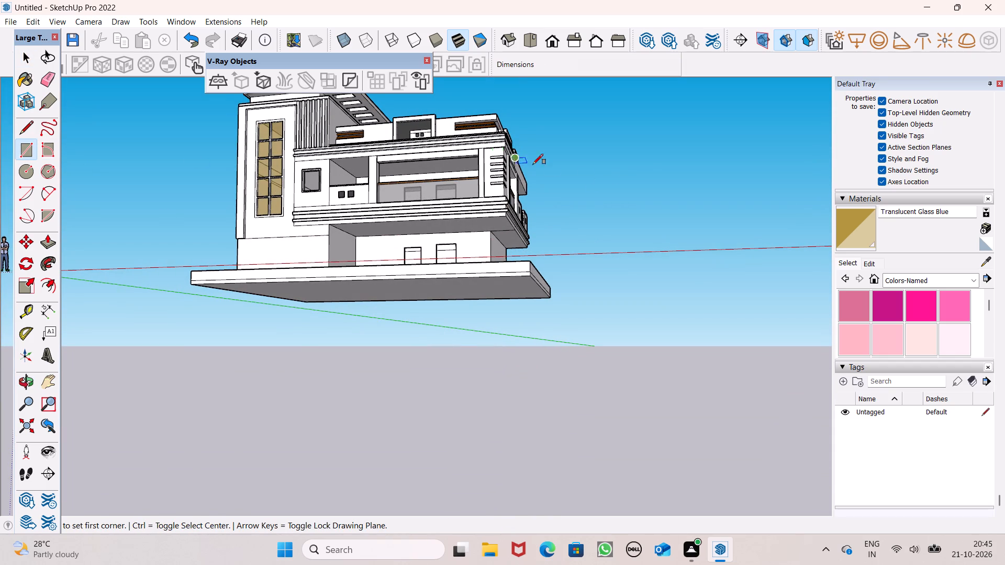
middle_drag(629, 261, 709, 258)
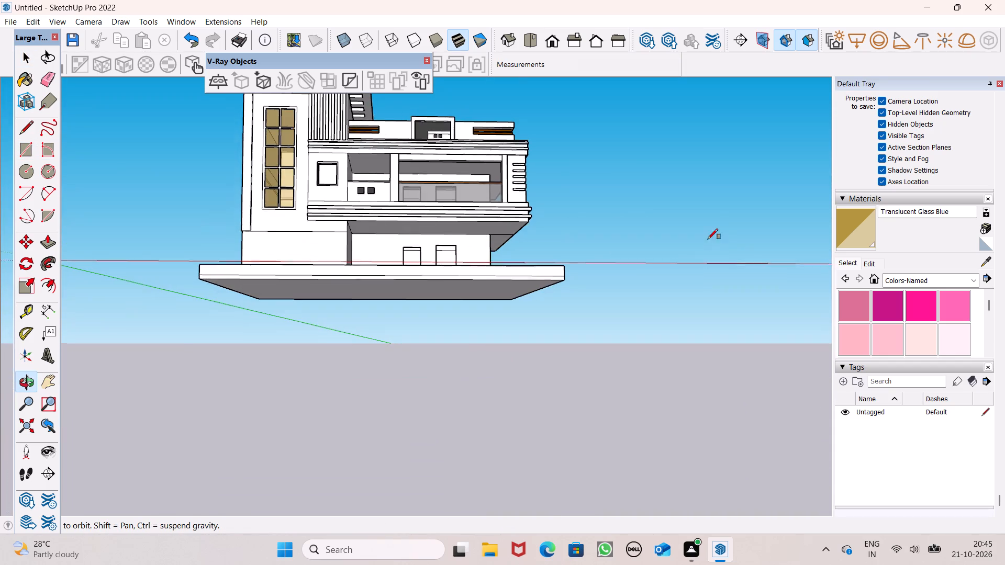
click(634, 153)
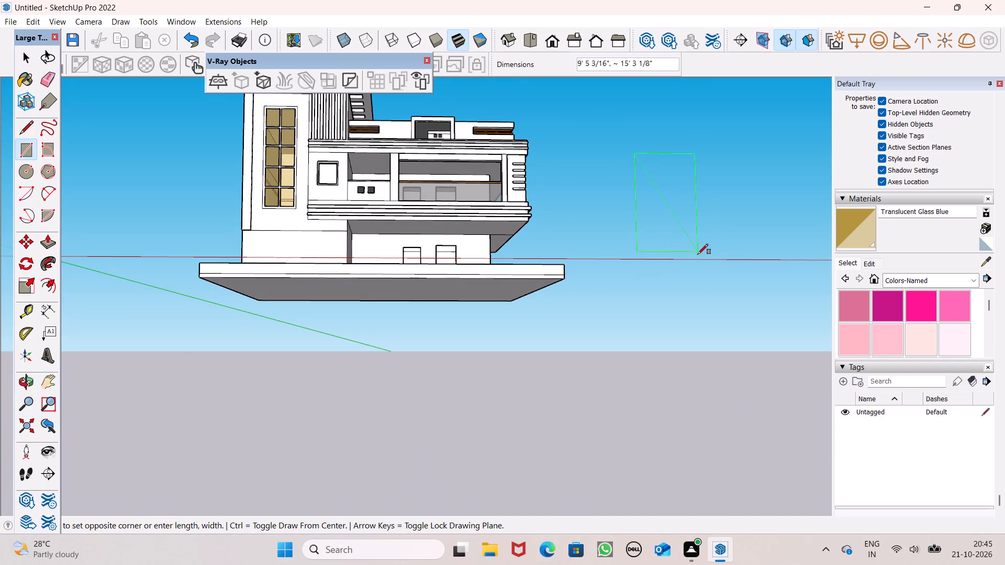
text(4',)
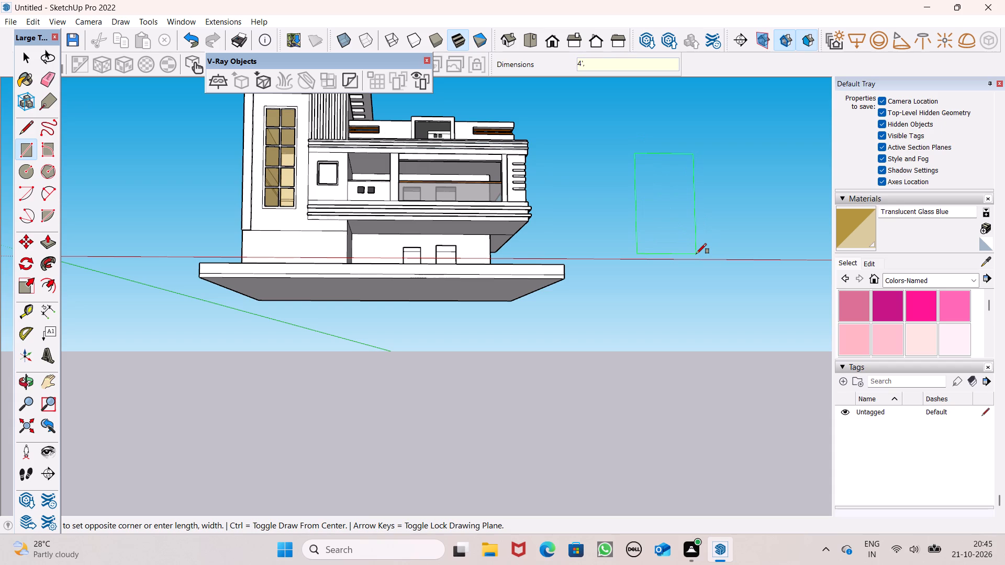
text(7')
key(Return)
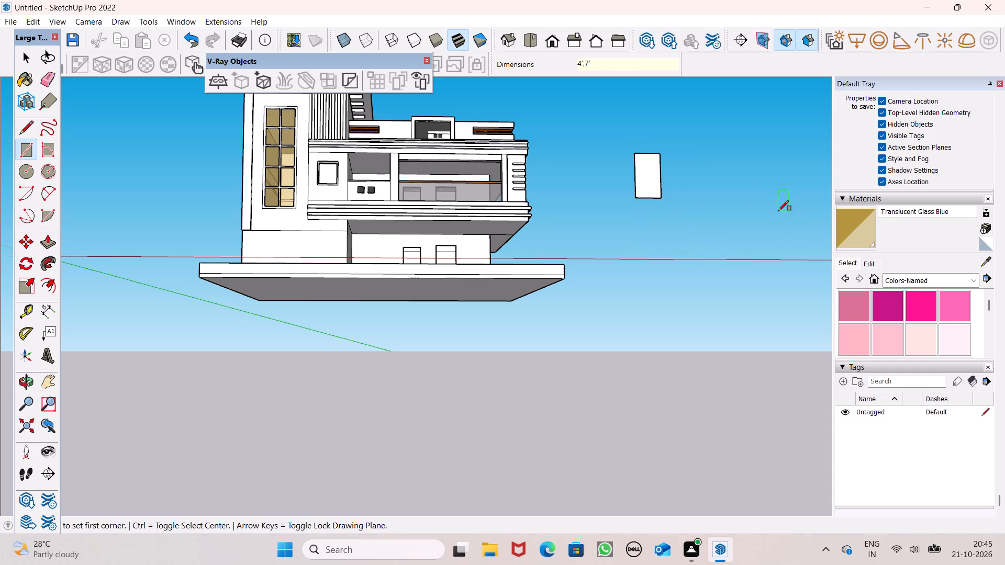
Draw a second upright rectangle about 6' 8 1/4" by 5' 9 3/4" beside the 4' by 7' one.
scroll(417, 155, down, 1)
scroll(709, 168, up, 6)
click(616, 158)
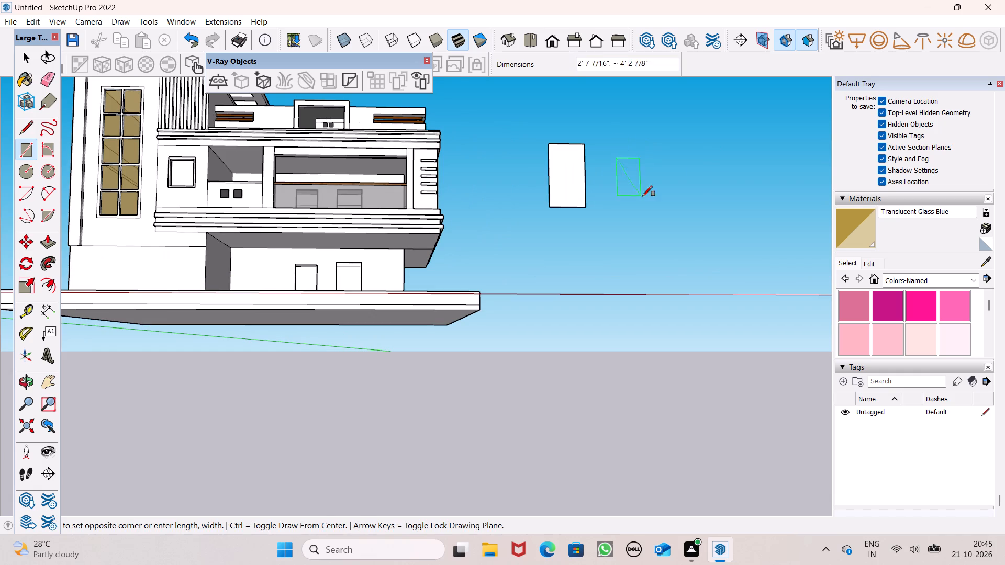
click(678, 211)
key(space)
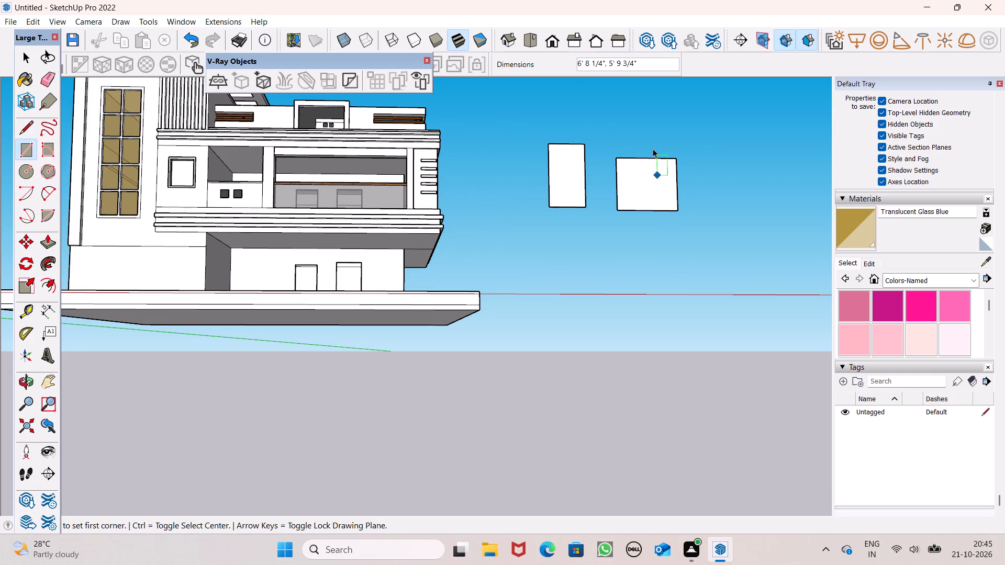
Offset the outline of the 4' by 7' door rectangle inward by about 3 3/16" to form a frame border.
scroll(653, 149, down, 3)
middle_drag(645, 201, 631, 264)
scroll(580, 270, up, 4)
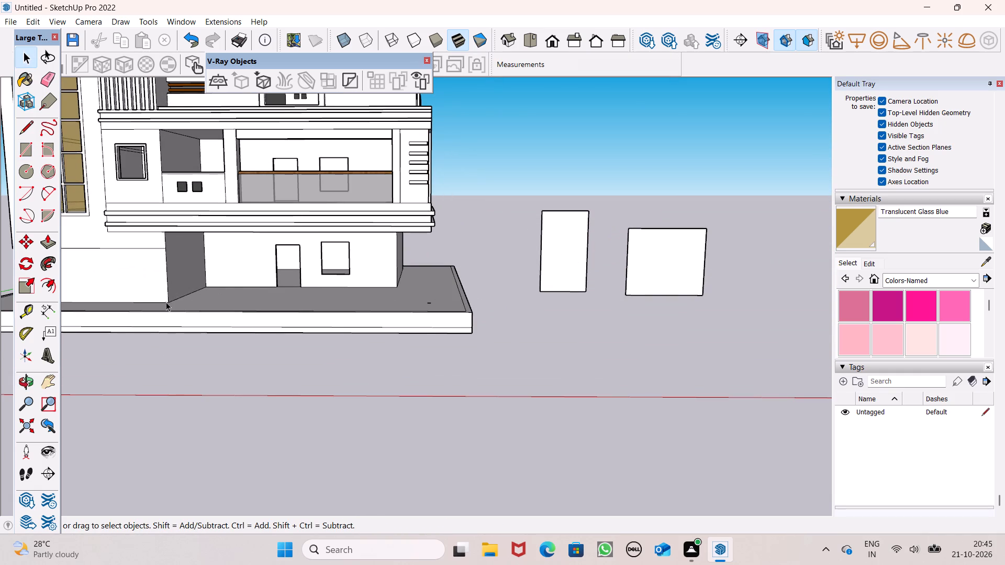
click(46, 289)
scroll(551, 234, down, 1)
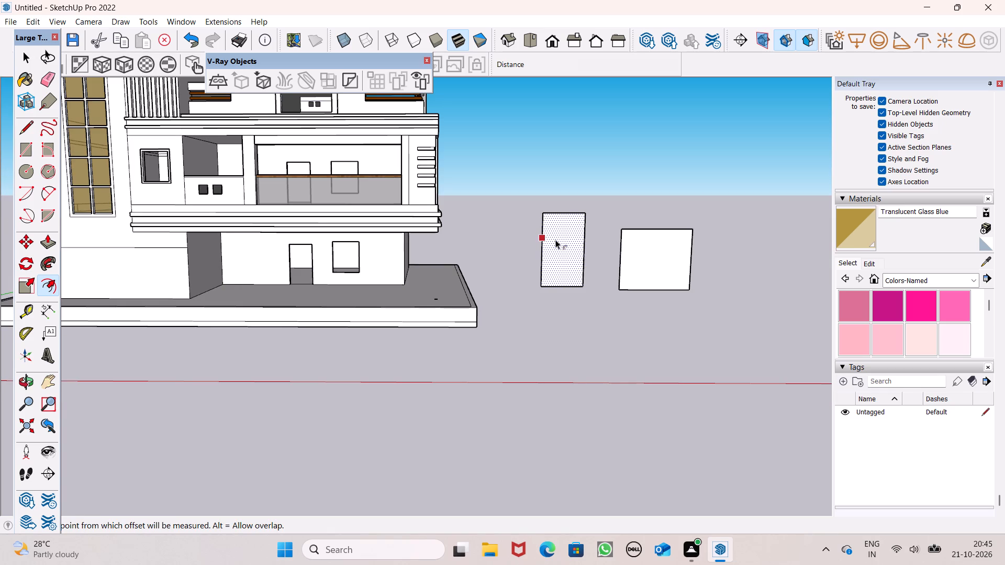
middle_drag(549, 266, 542, 307)
scroll(549, 297, up, 3)
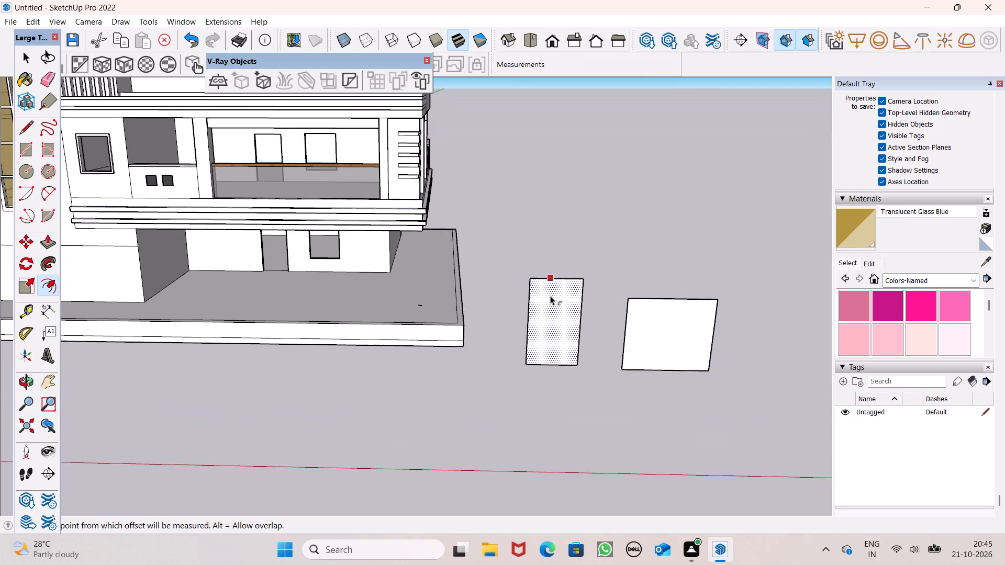
scroll(550, 296, up, 3)
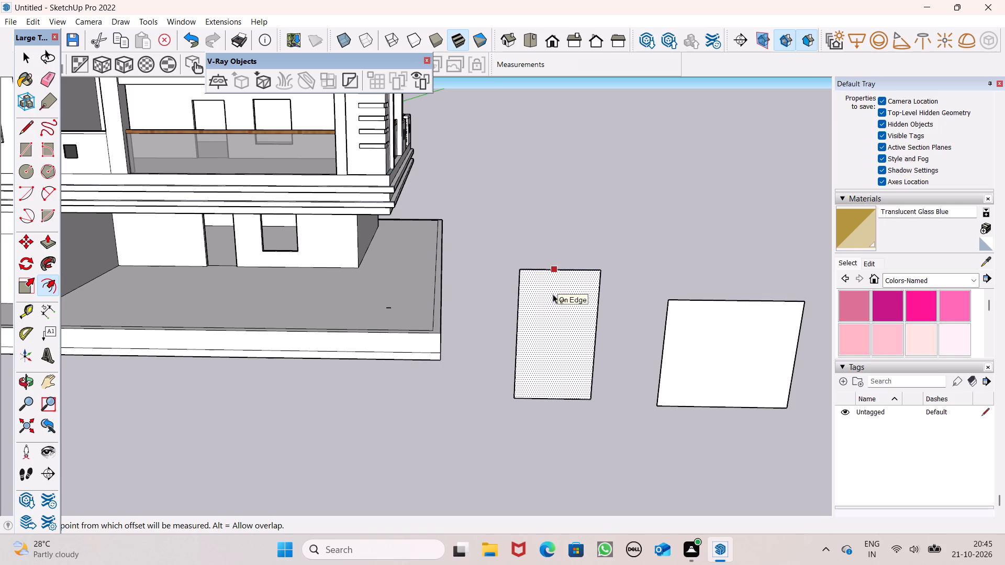
scroll(553, 294, up, 5)
drag(554, 293, 554, 297)
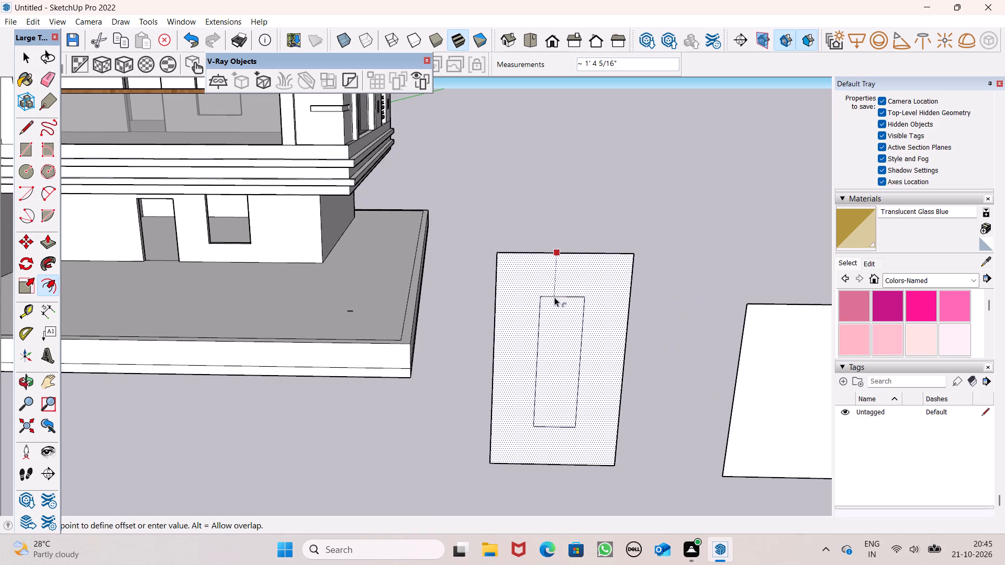
drag(554, 297, 539, 262)
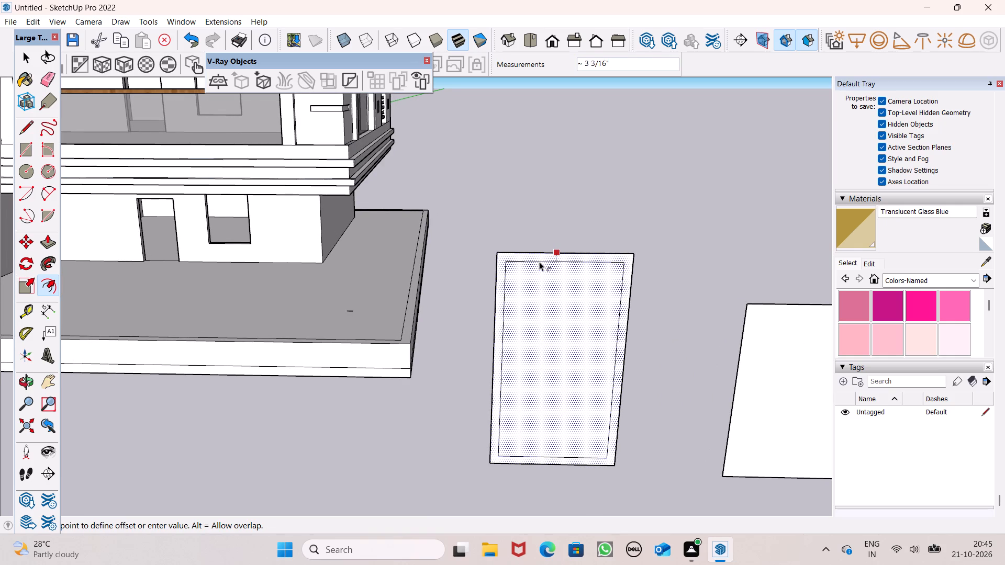
drag(539, 262, 539, 262)
scroll(518, 240, down, 1)
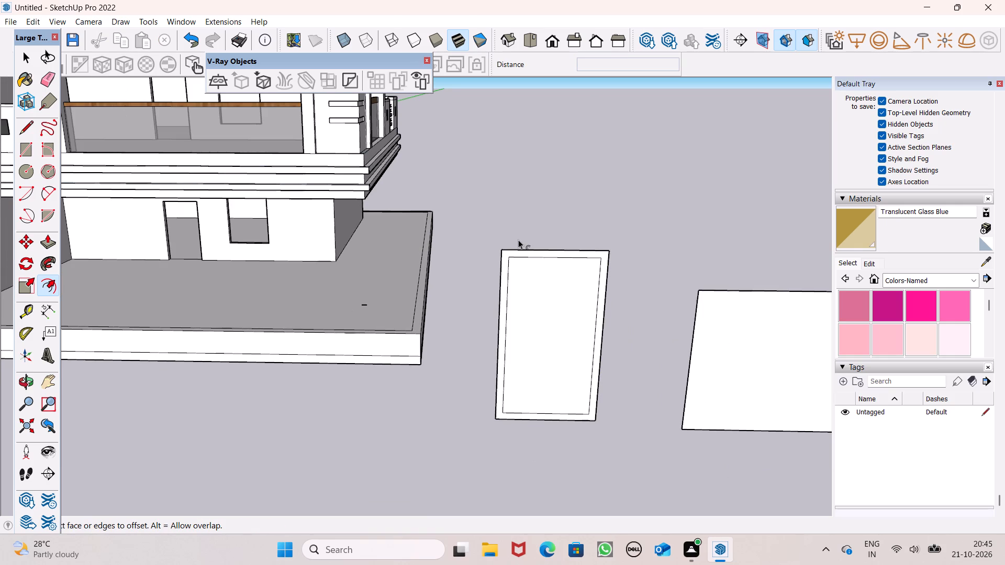
Extrude the border face of the door panel by 2 3/4" to raise its frame.
scroll(516, 247, down, 1)
scroll(435, 256, up, 1)
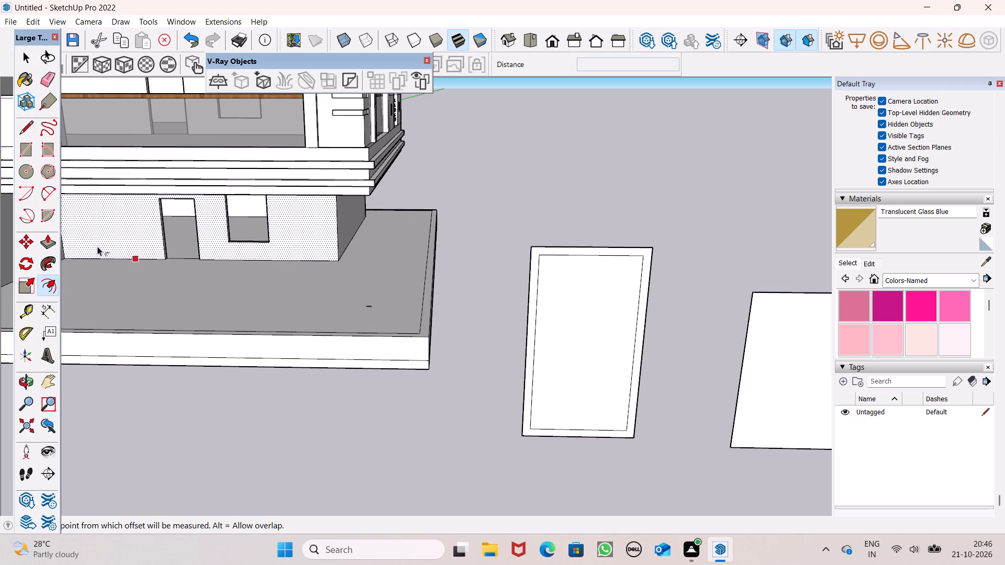
click(47, 242)
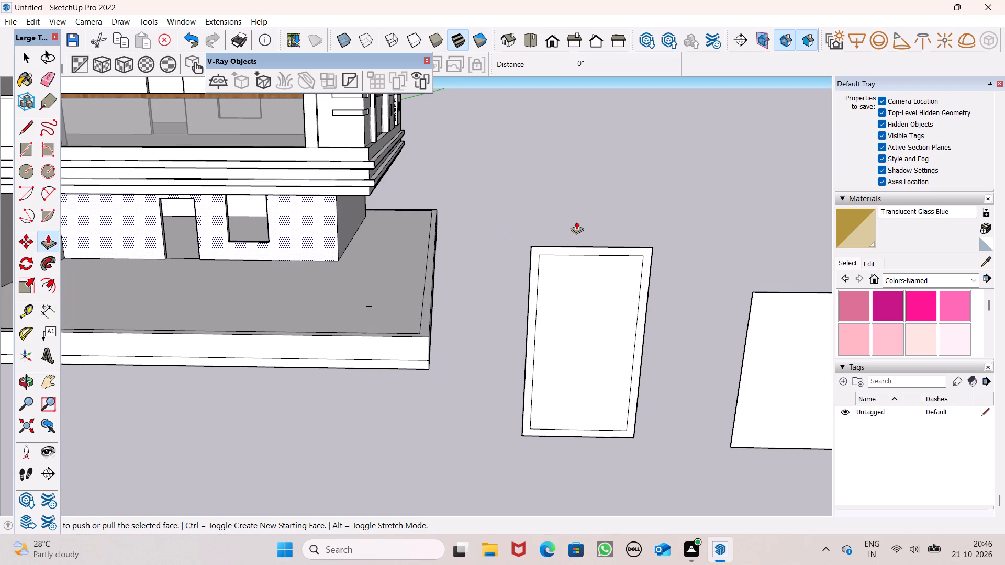
key(space)
click(576, 221)
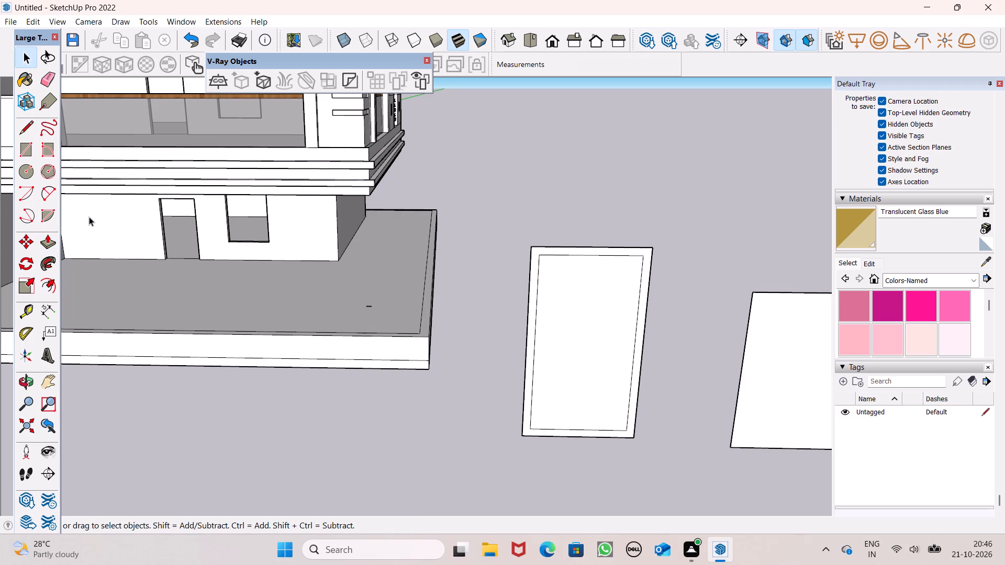
click(47, 238)
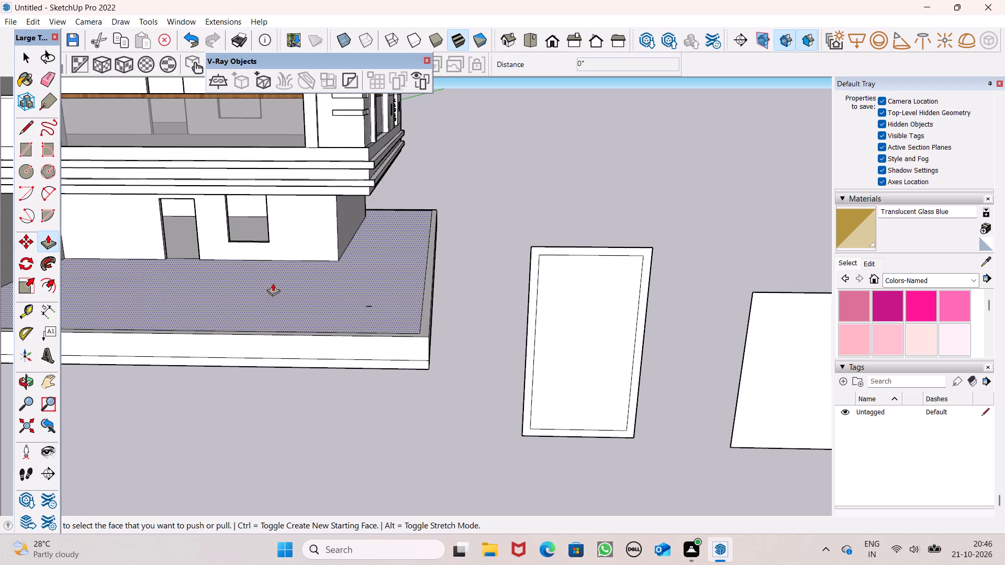
scroll(552, 434, up, 2)
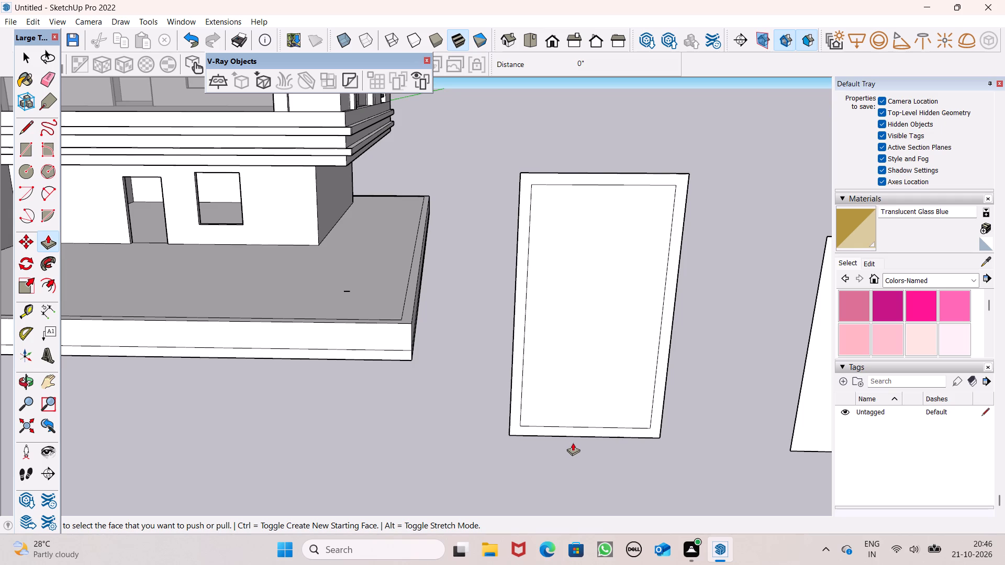
scroll(643, 455, up, 2)
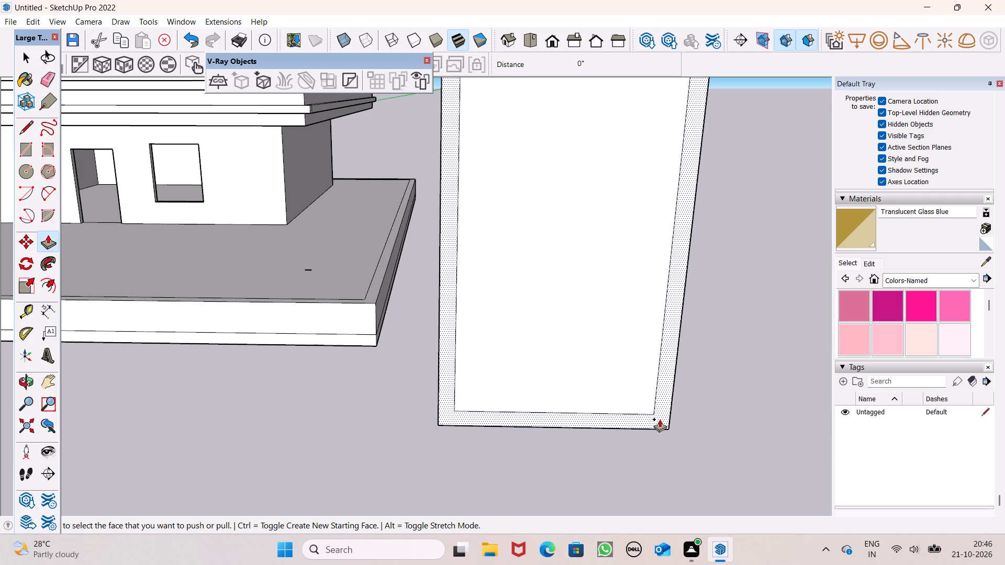
drag(660, 419, 663, 425)
scroll(646, 392, down, 4)
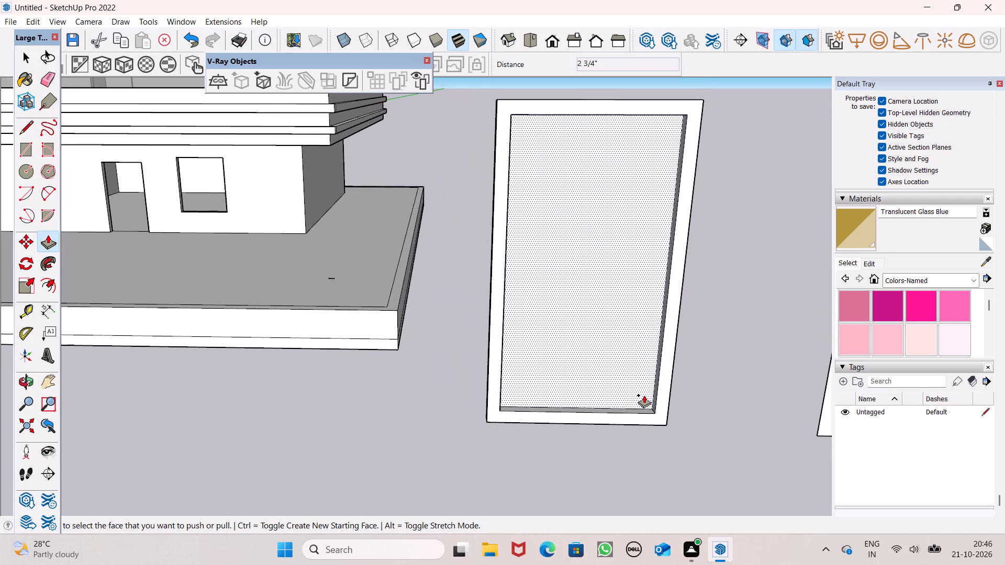
key(space)
Offset the outline of the wider window rectangle inward to form a narrow frame border.
scroll(537, 395, down, 4)
scroll(445, 392, down, 5)
scroll(668, 393, up, 4)
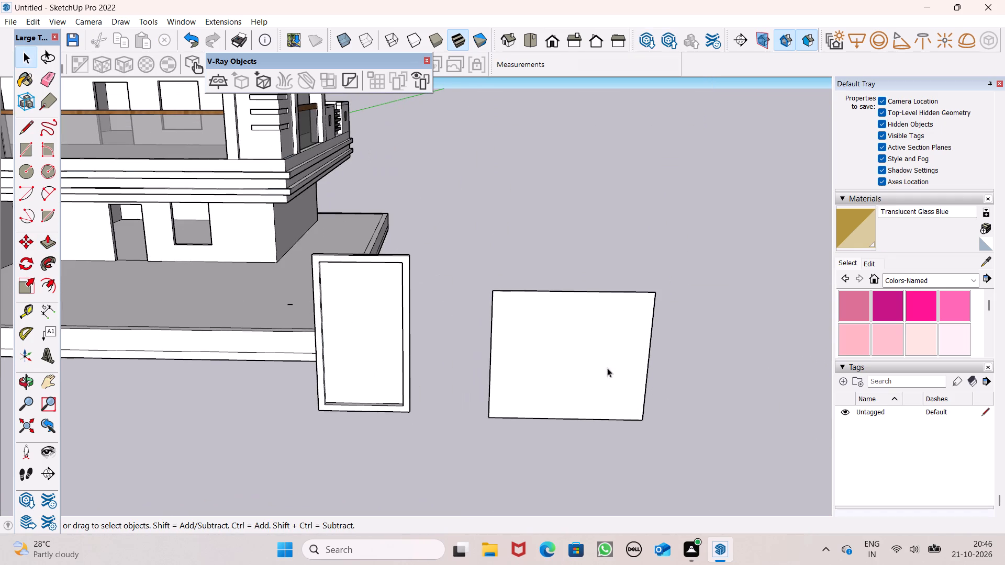
click(46, 284)
scroll(514, 397, up, 3)
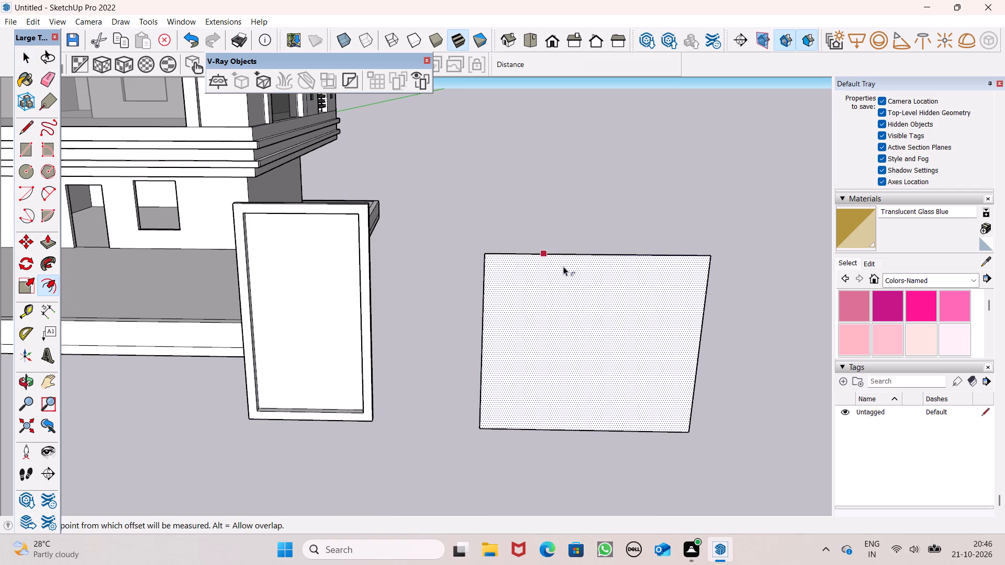
drag(567, 259, 567, 265)
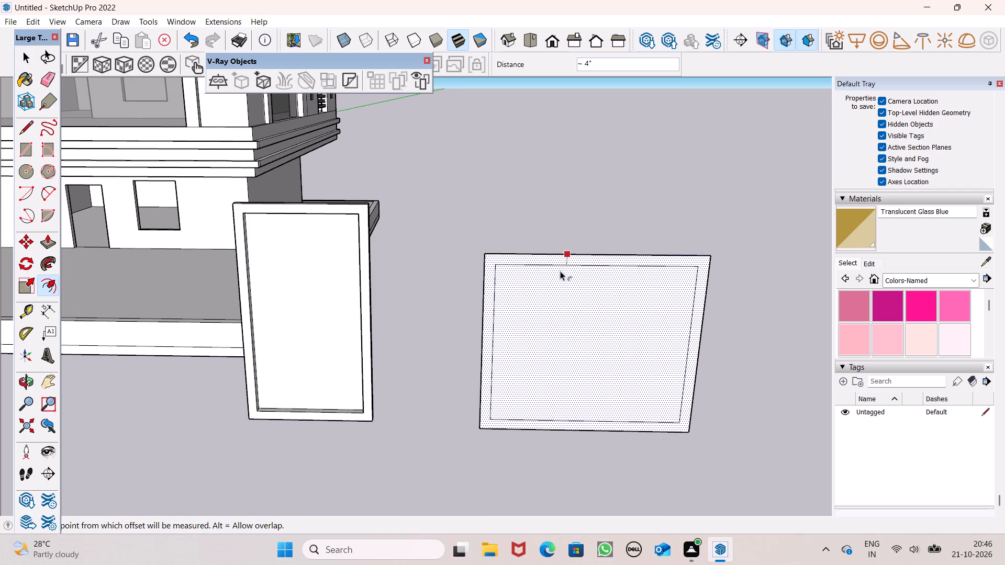
key(ctrl+z)
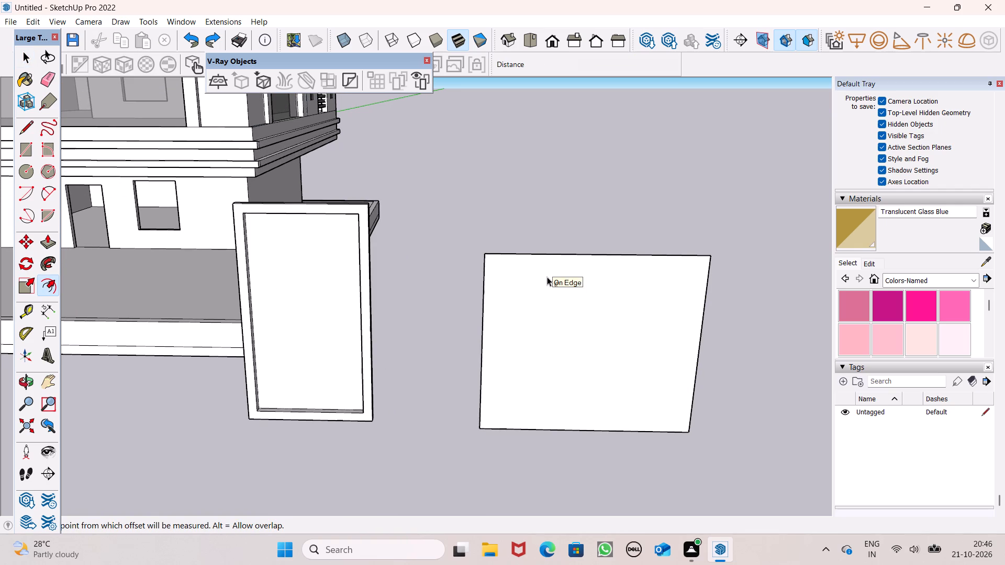
drag(551, 267, 551, 266)
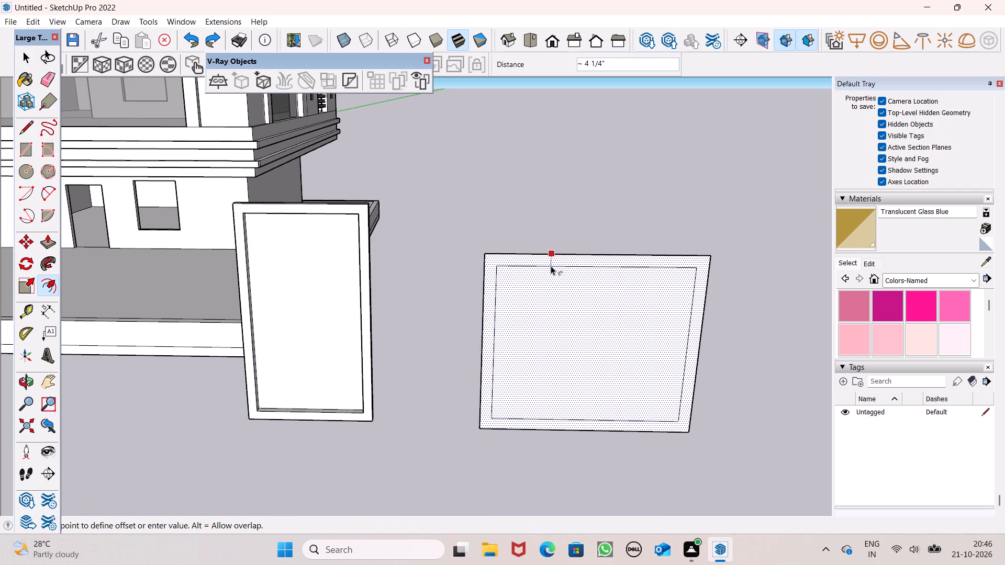
drag(551, 266, 551, 263)
key(space)
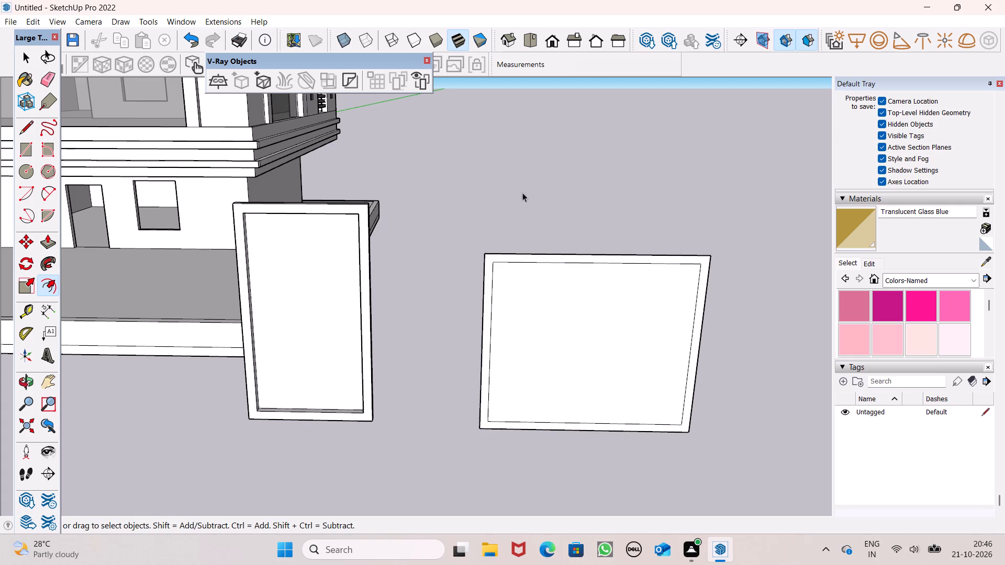
Draw a vertical mullion strip about 1 1/4" wide by 5' 3 9/16" high, spanning the window panel's inner height.
click(26, 151)
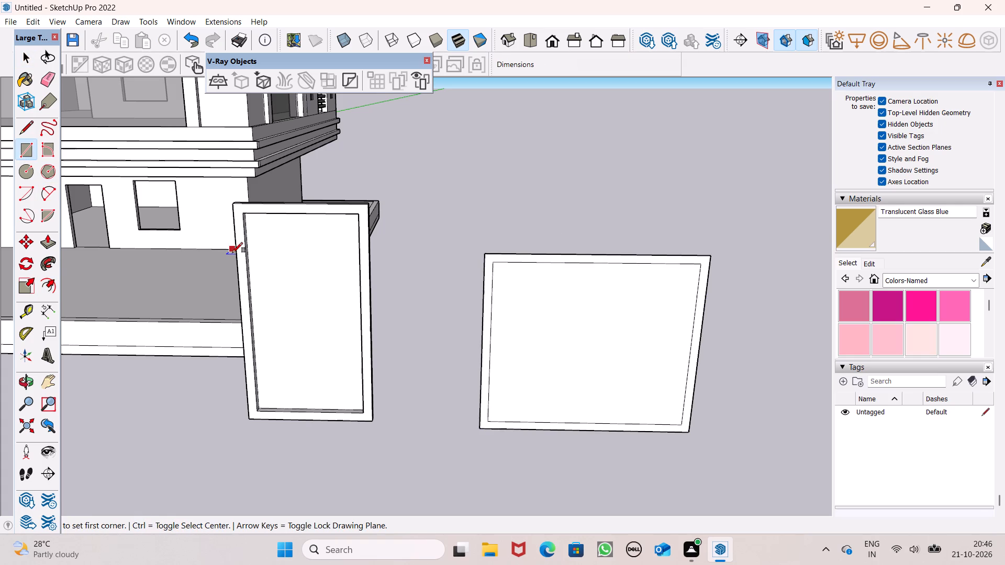
scroll(624, 361, up, 1)
scroll(768, 334, up, 1)
click(484, 227)
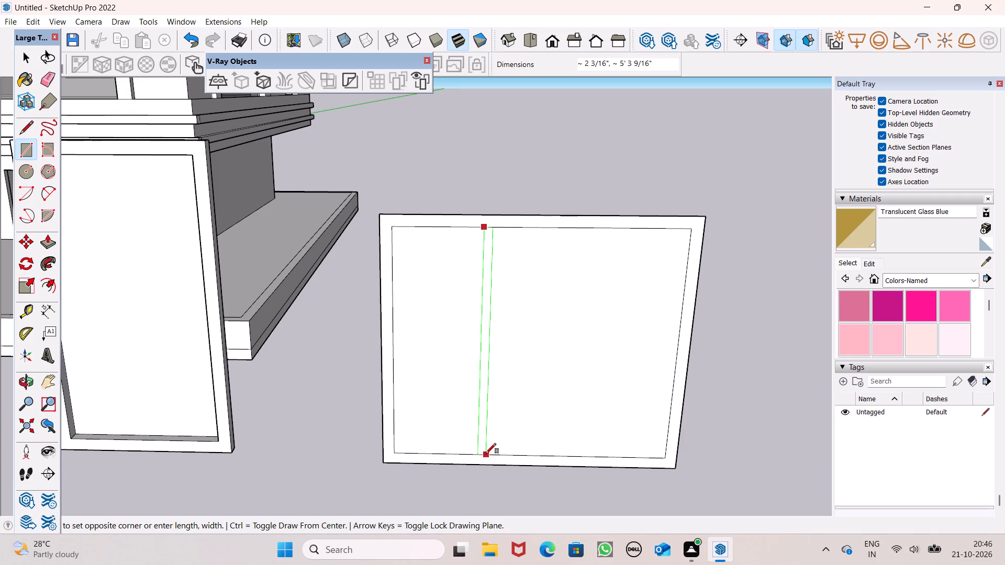
scroll(482, 453, up, 6)
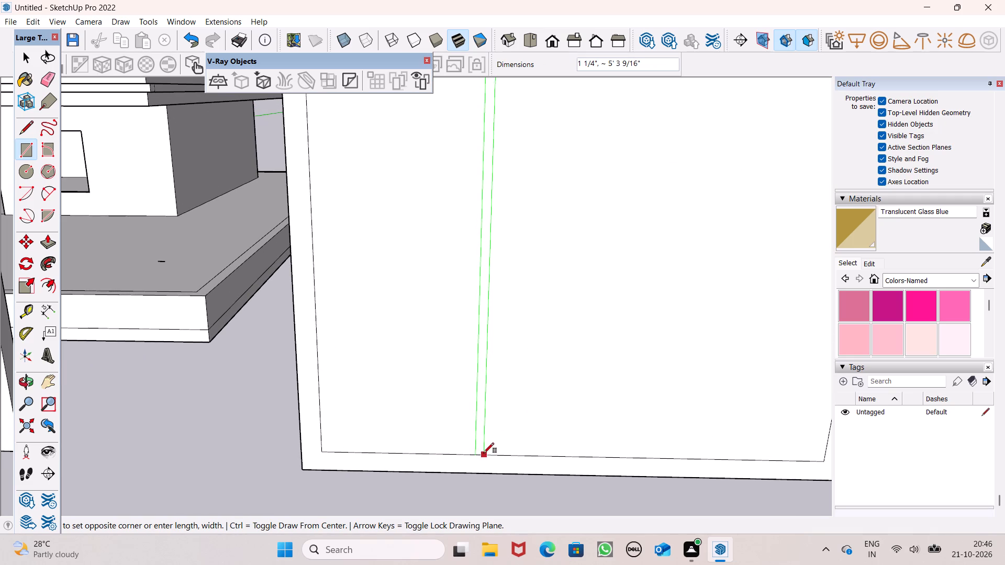
click(484, 453)
scroll(373, 410, down, 6)
key(space)
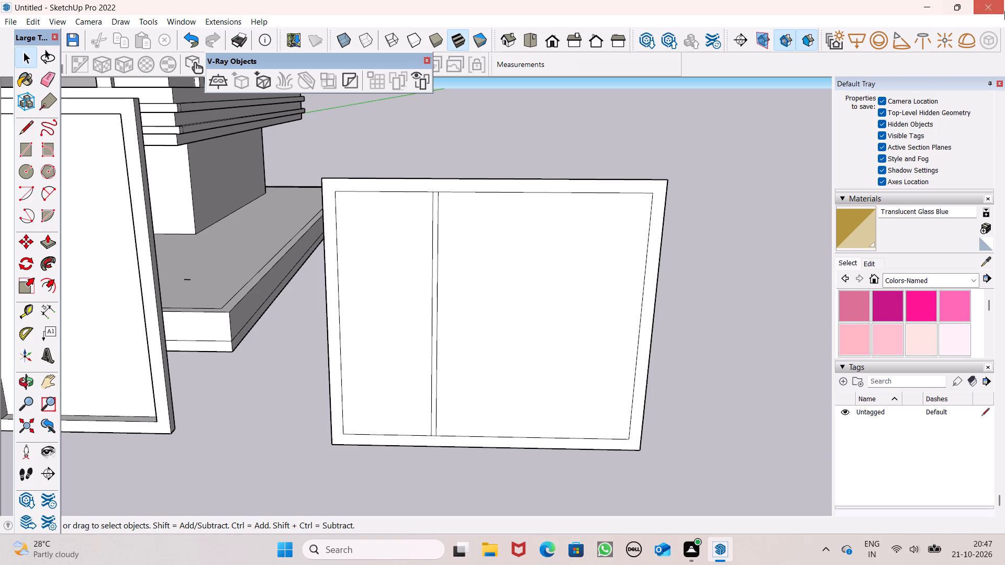
Copy the vertical mullion strip horizontally across the window panel to divide it into three roughly equal panes.
double_click(433, 394)
drag(679, 411, 641, 365)
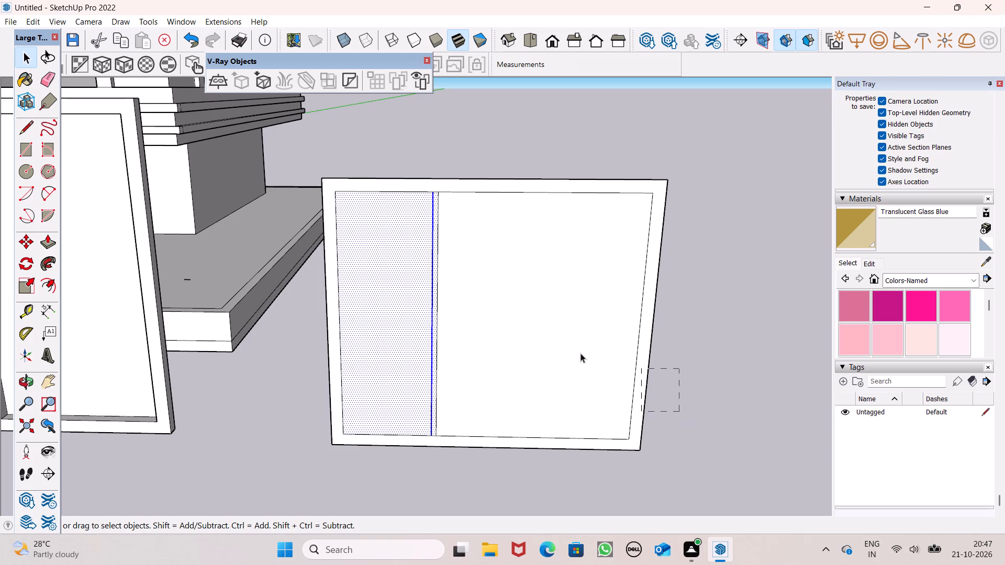
scroll(428, 382, up, 1)
double_click(434, 410)
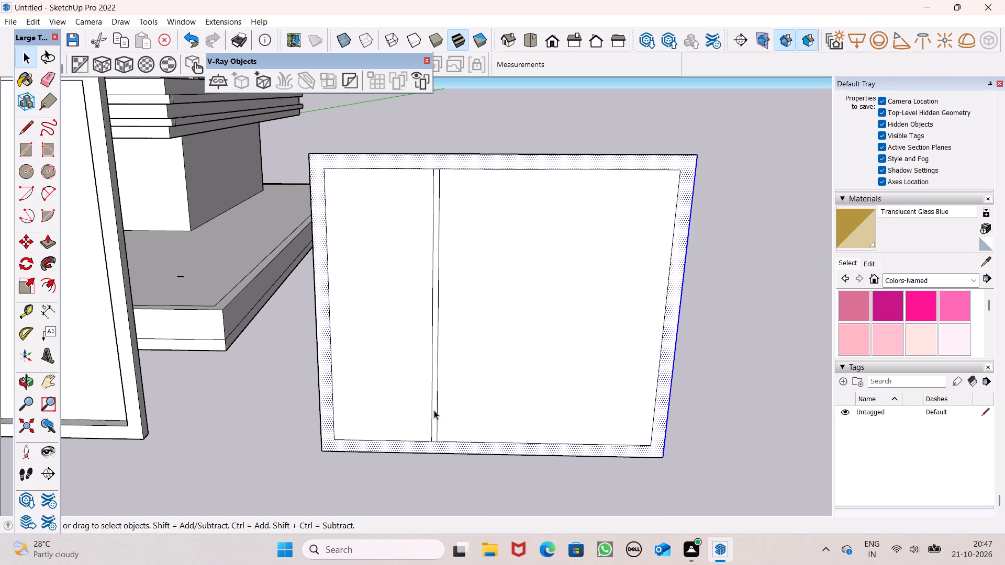
key(m)
key(Return)
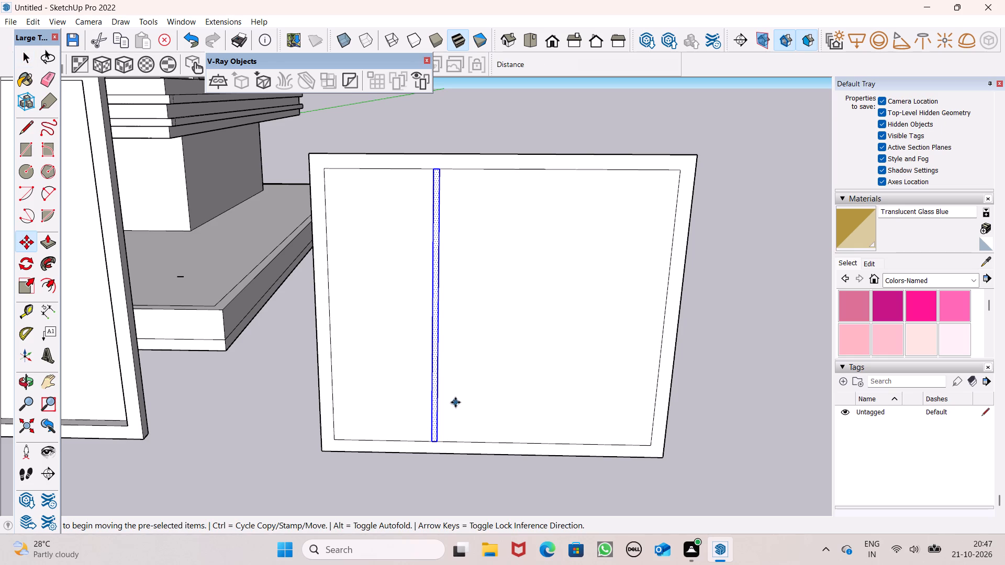
ctrl+drag(440, 392, 469, 398)
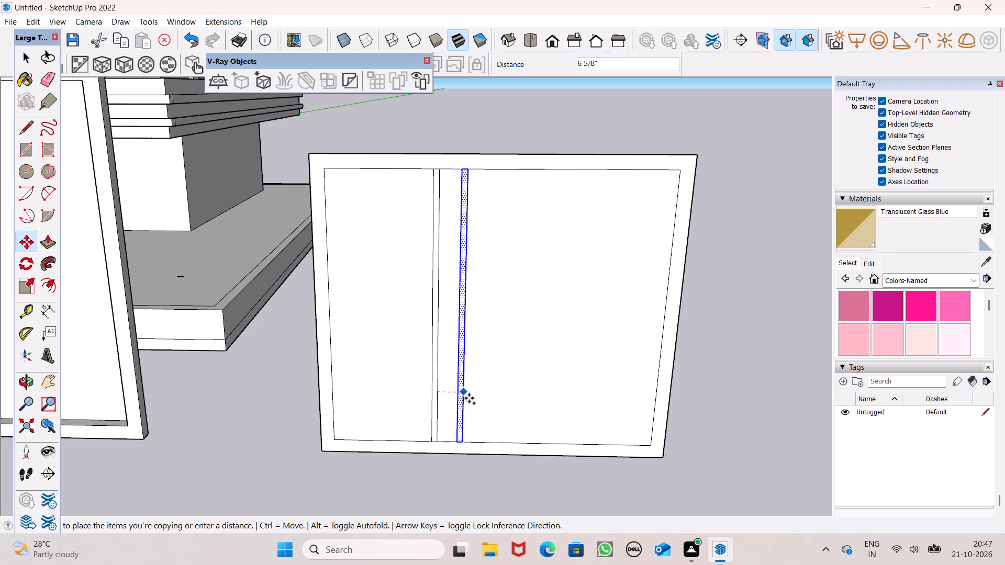
ctrl+drag(469, 398, 530, 397)
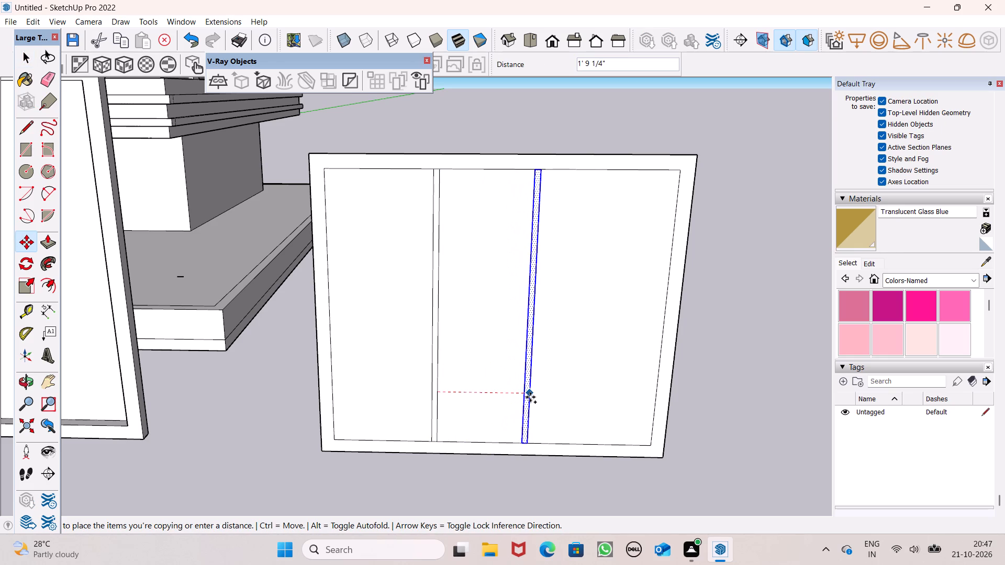
ctrl+drag(530, 397, 531, 395)
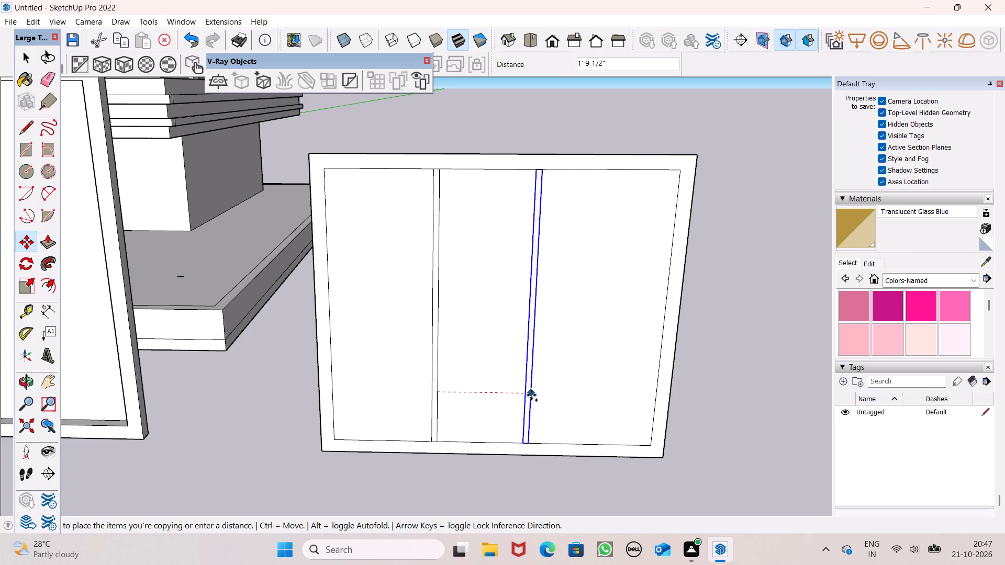
ctrl+drag(531, 395, 535, 395)
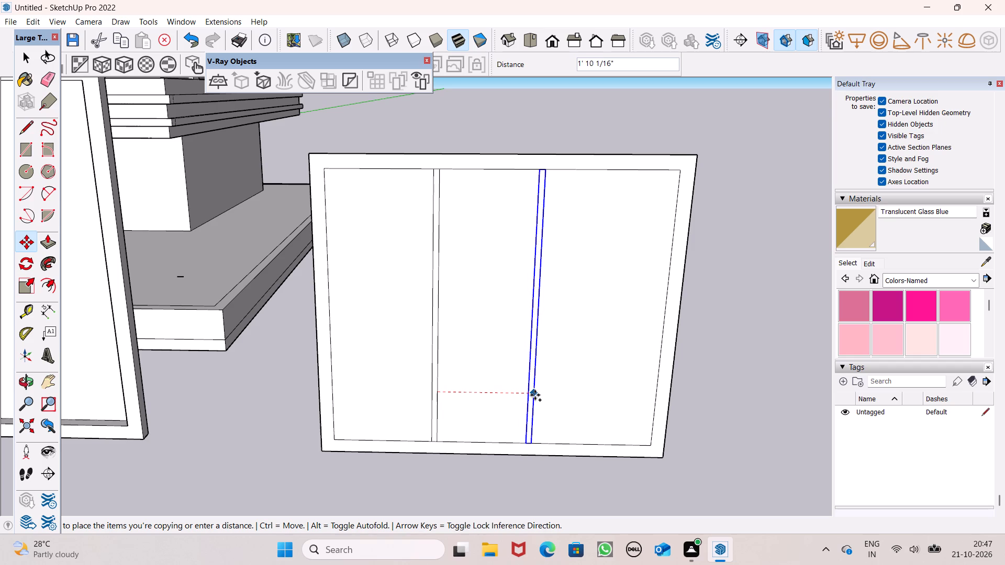
ctrl+drag(535, 395, 450, 389)
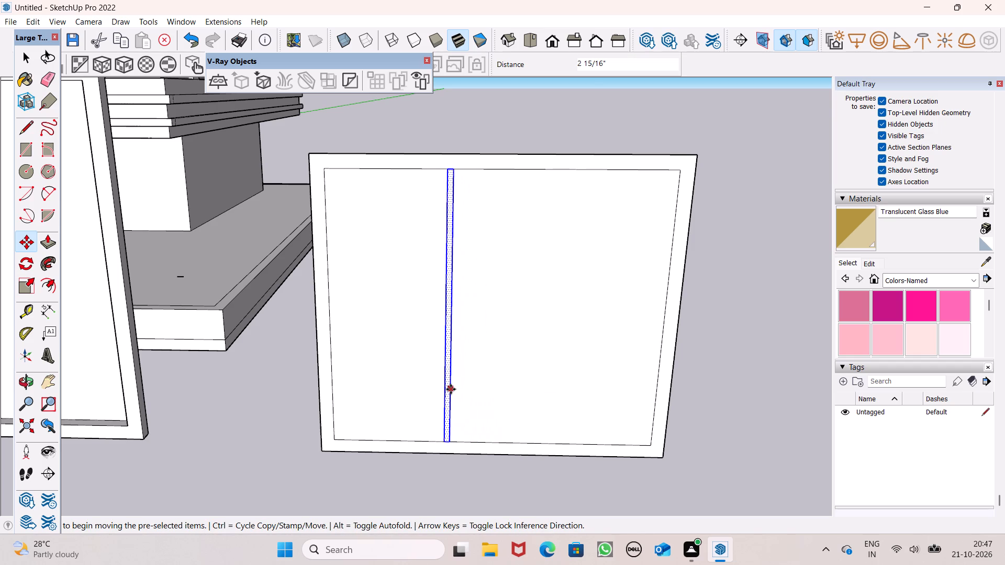
ctrl+drag(451, 389, 552, 392)
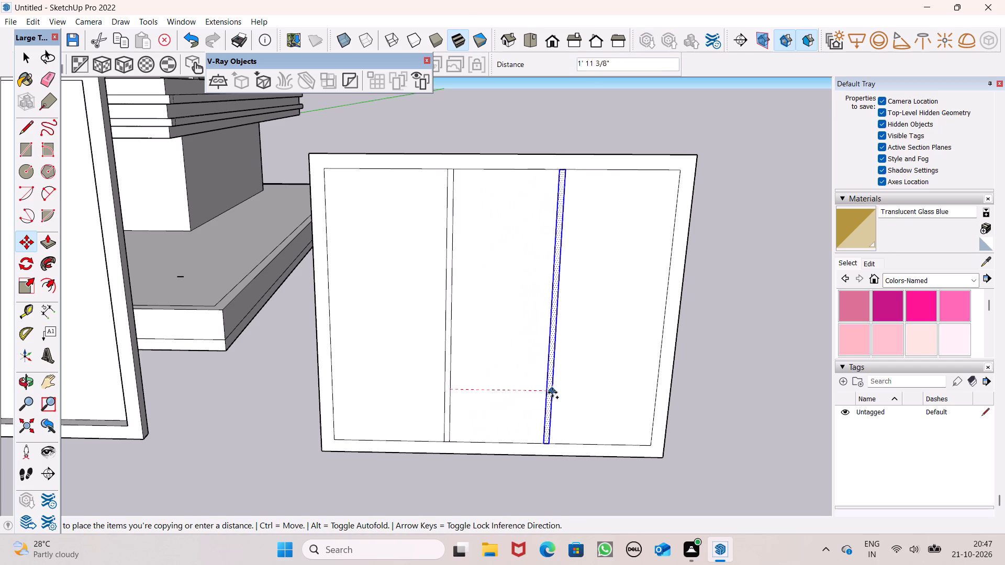
ctrl+drag(552, 392, 436, 385)
drag(438, 386, 439, 387)
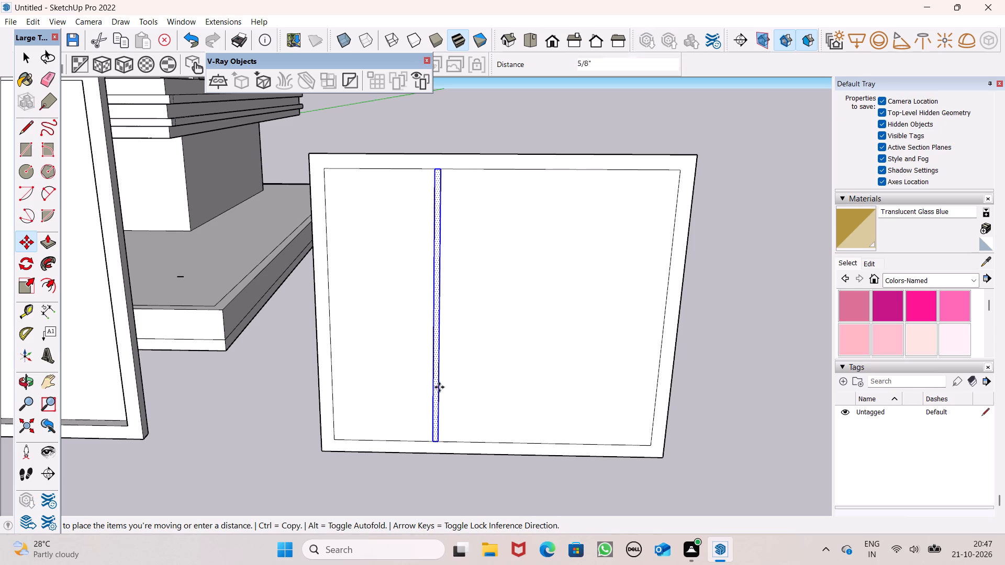
drag(439, 387, 539, 392)
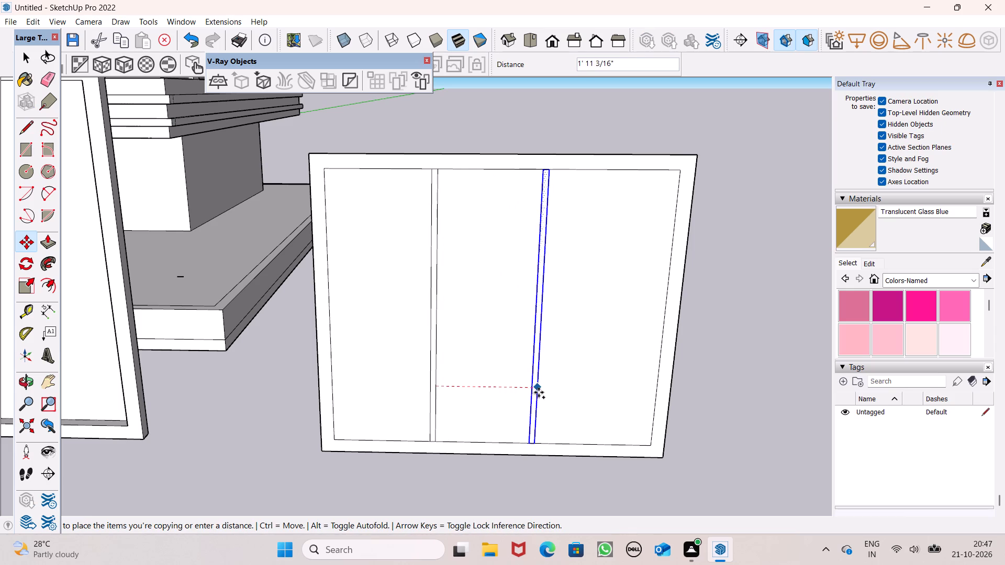
drag(539, 392, 543, 392)
key(space)
click(533, 130)
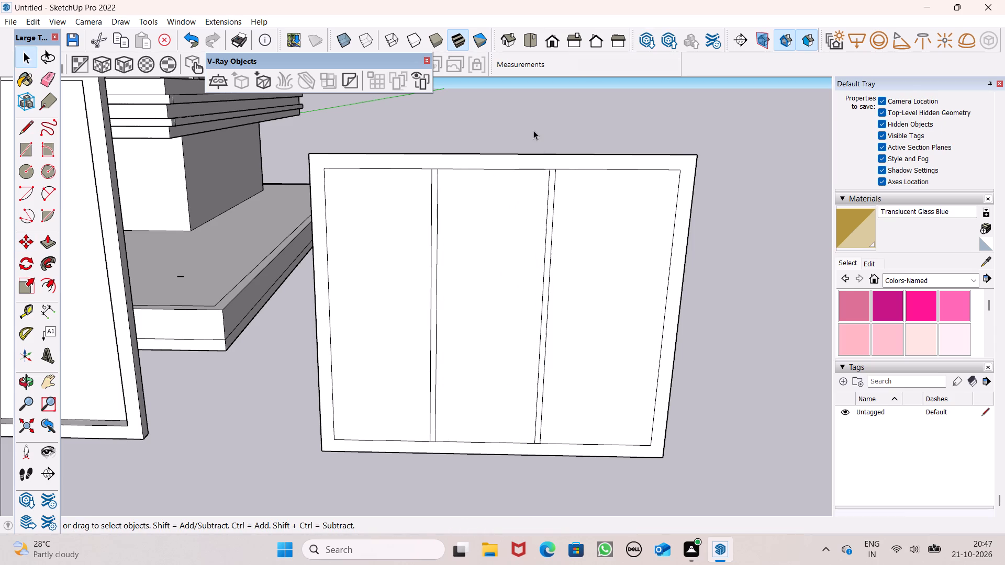
Erase the short edges at both ends of the two mullions so they merge with the window's frame border.
click(54, 78)
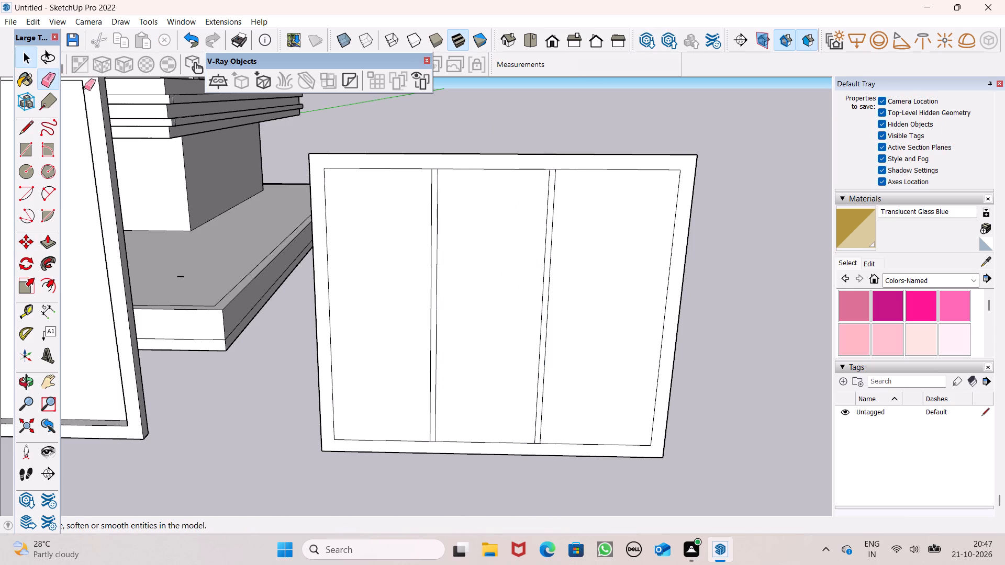
scroll(512, 252, up, 5)
scroll(375, 122, up, 4)
drag(378, 105, 380, 112)
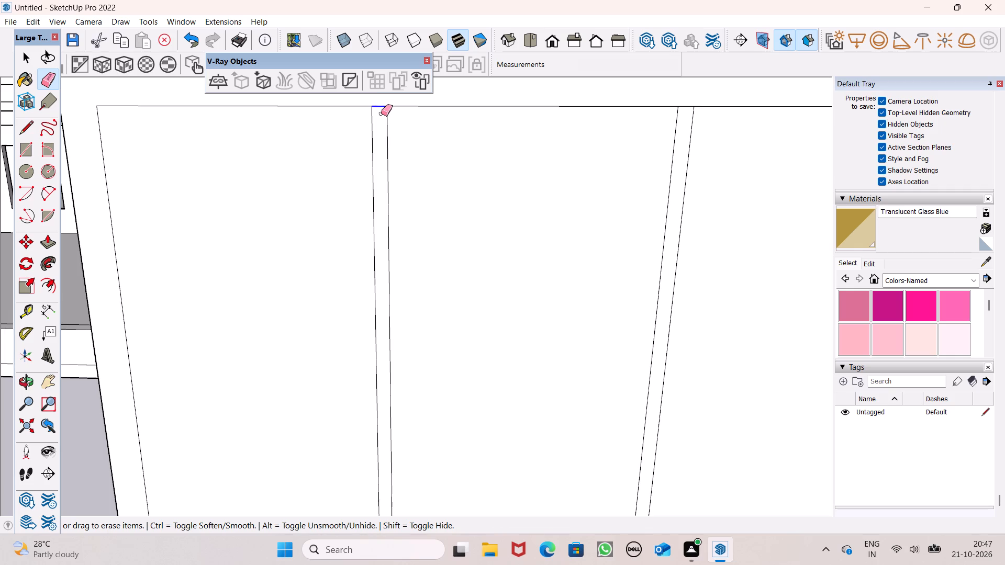
click(685, 103)
scroll(704, 94, down, 7)
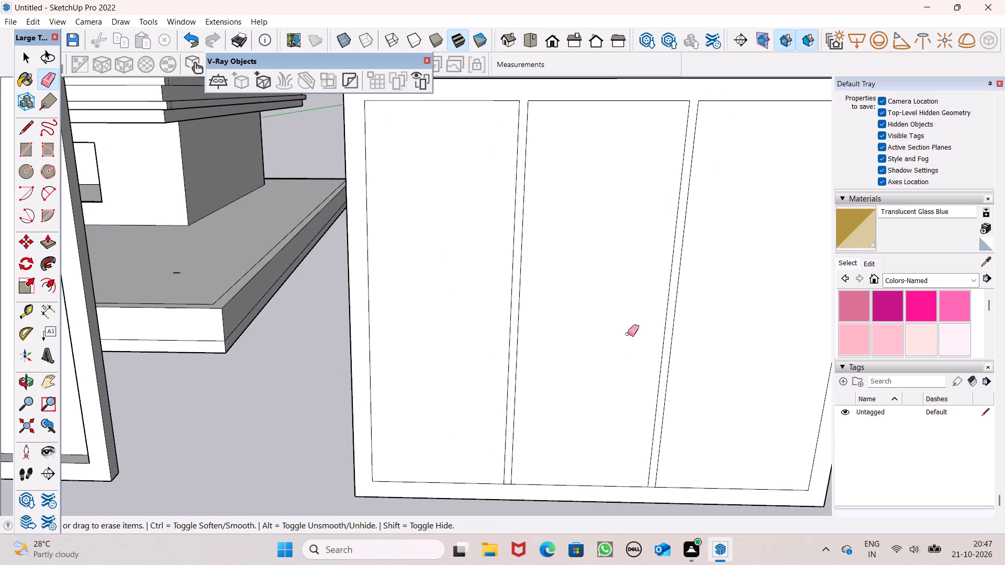
scroll(533, 507, up, 4)
drag(448, 346, 448, 352)
scroll(442, 356, down, 4)
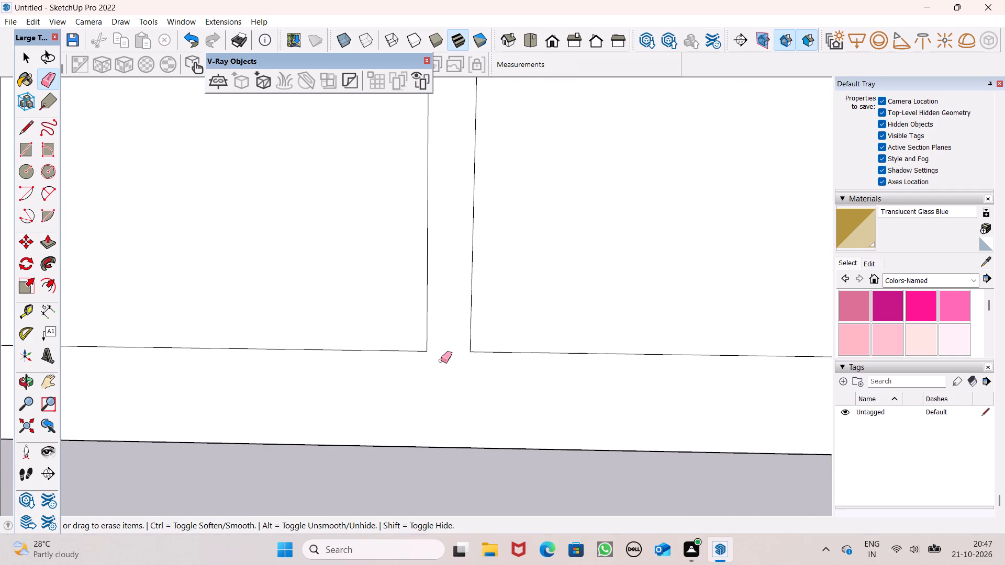
scroll(441, 360, down, 3)
scroll(540, 386, down, 10)
scroll(604, 395, up, 5)
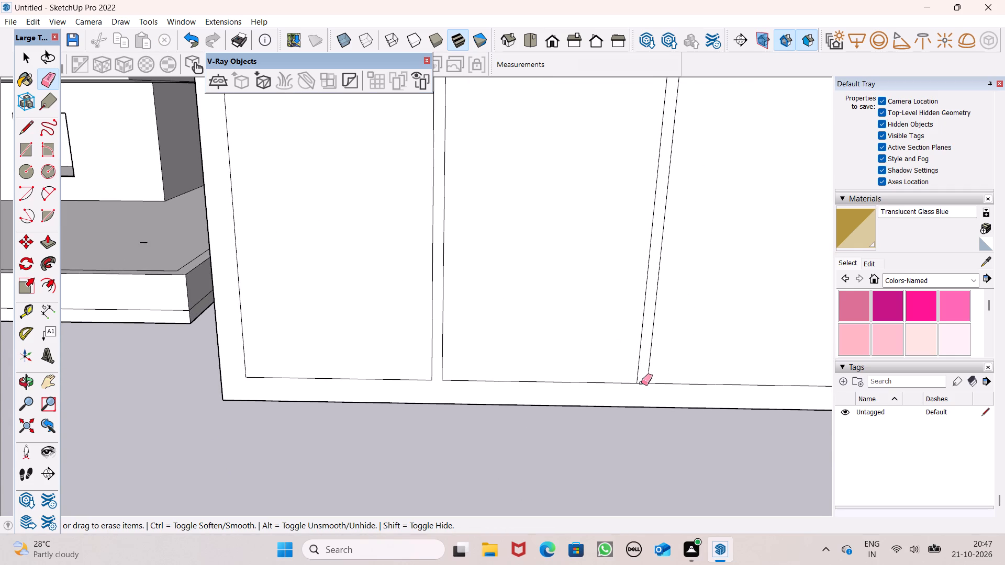
click(643, 382)
key(space)
scroll(697, 332, down, 13)
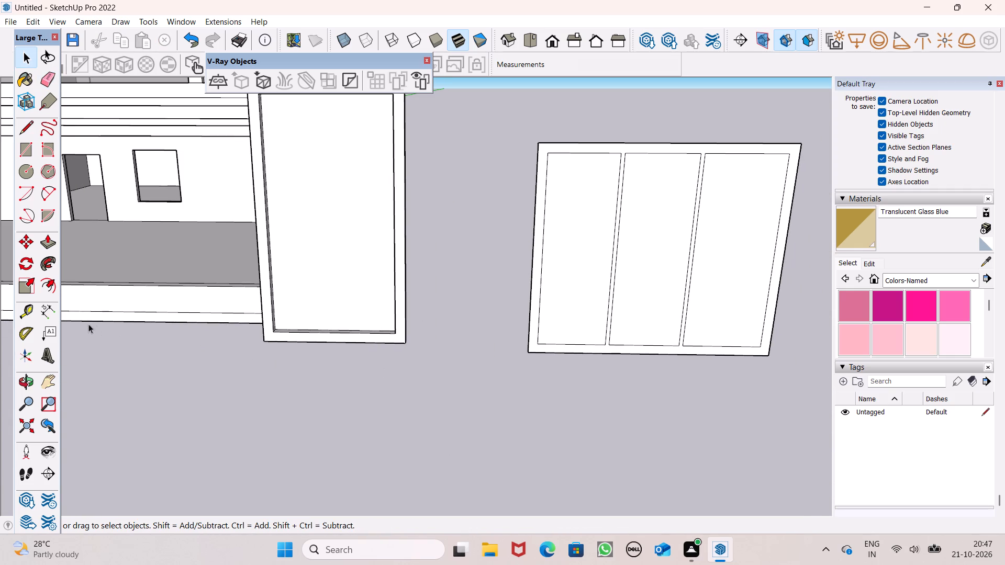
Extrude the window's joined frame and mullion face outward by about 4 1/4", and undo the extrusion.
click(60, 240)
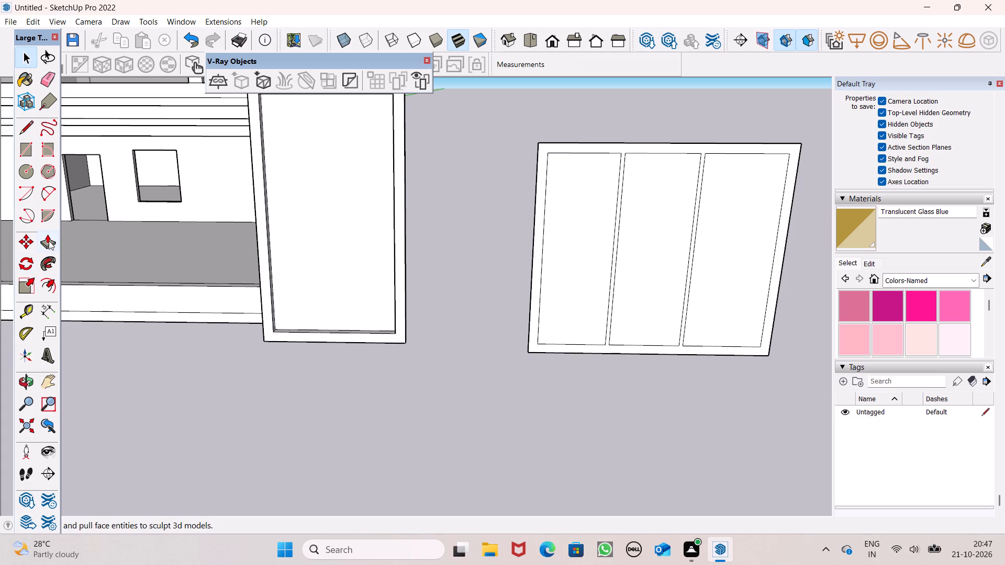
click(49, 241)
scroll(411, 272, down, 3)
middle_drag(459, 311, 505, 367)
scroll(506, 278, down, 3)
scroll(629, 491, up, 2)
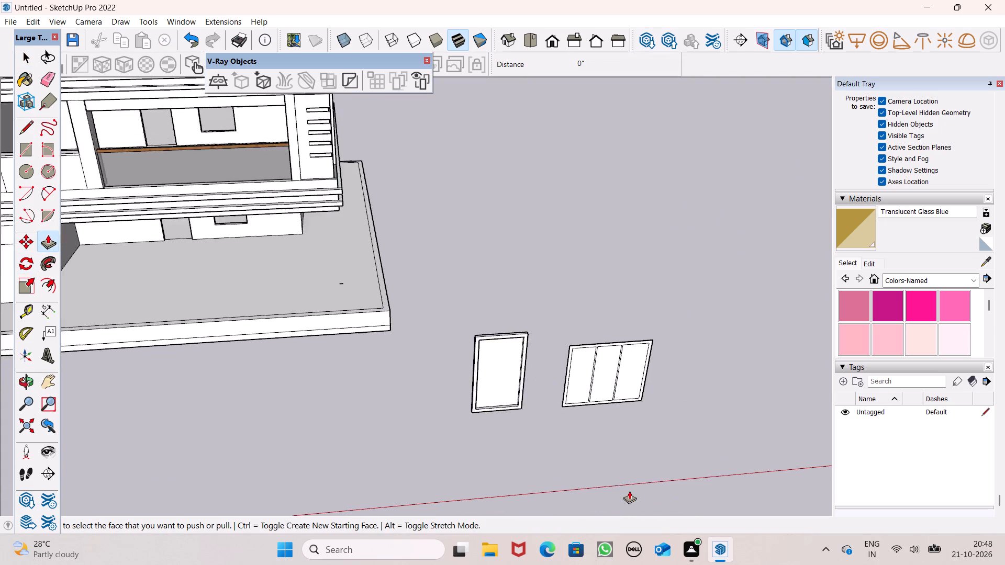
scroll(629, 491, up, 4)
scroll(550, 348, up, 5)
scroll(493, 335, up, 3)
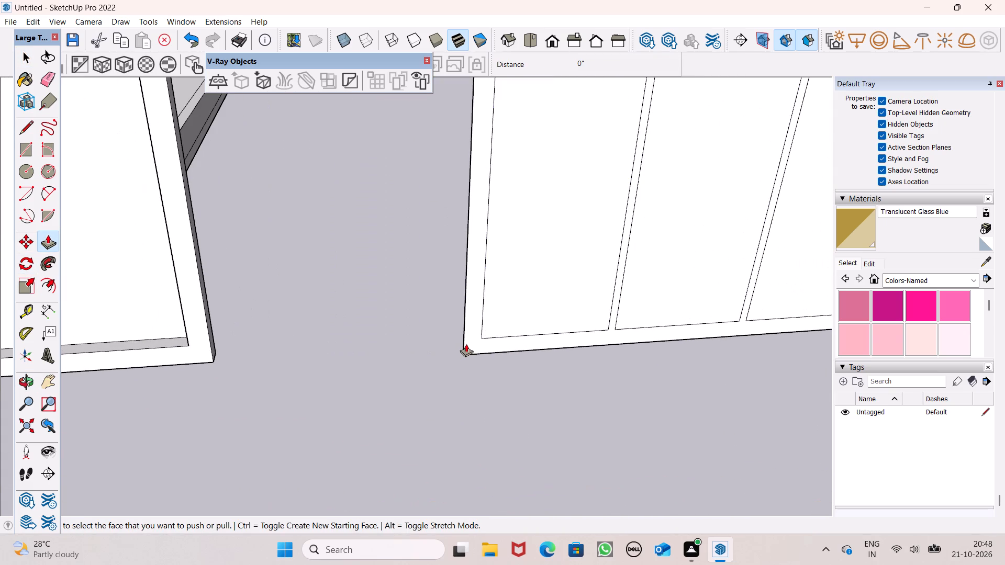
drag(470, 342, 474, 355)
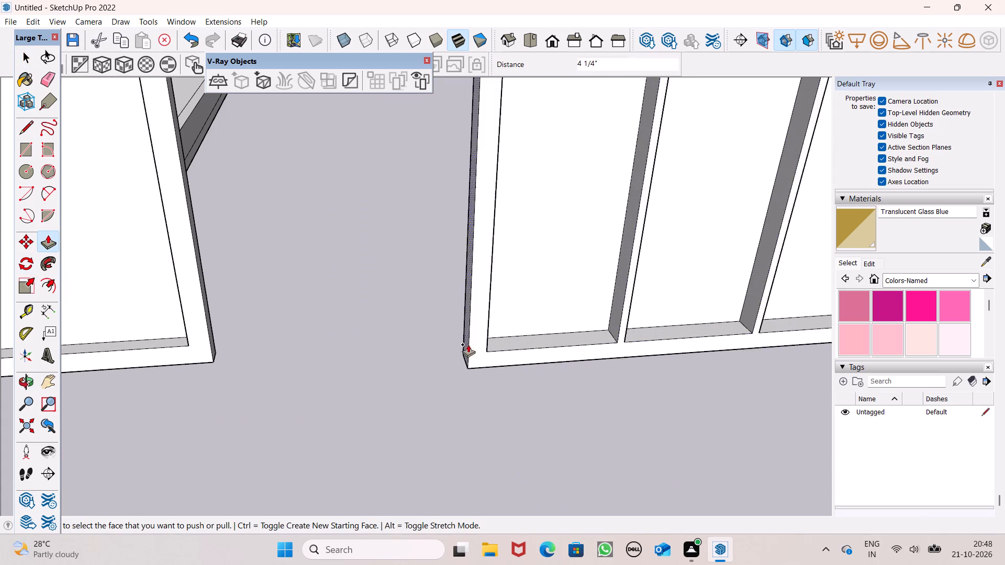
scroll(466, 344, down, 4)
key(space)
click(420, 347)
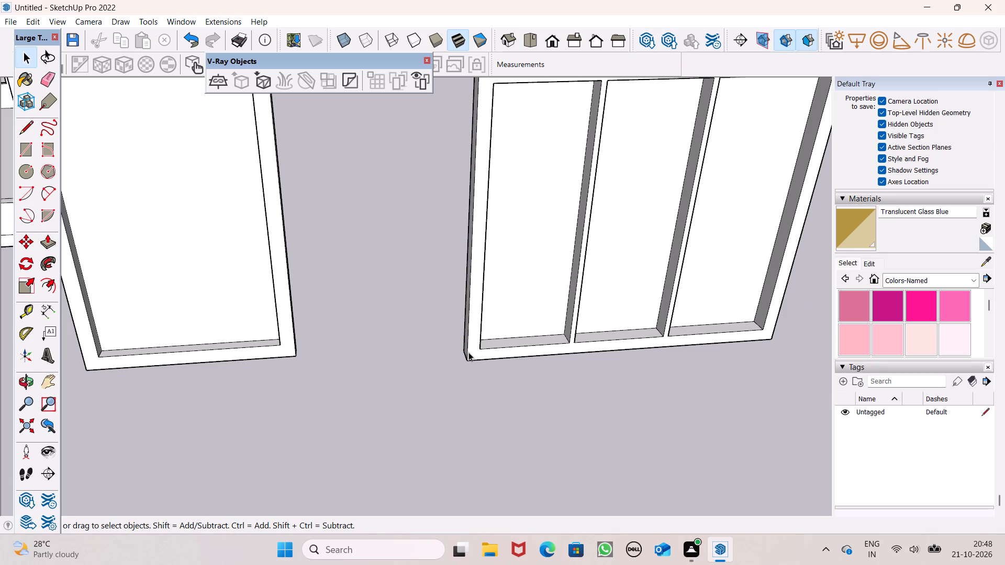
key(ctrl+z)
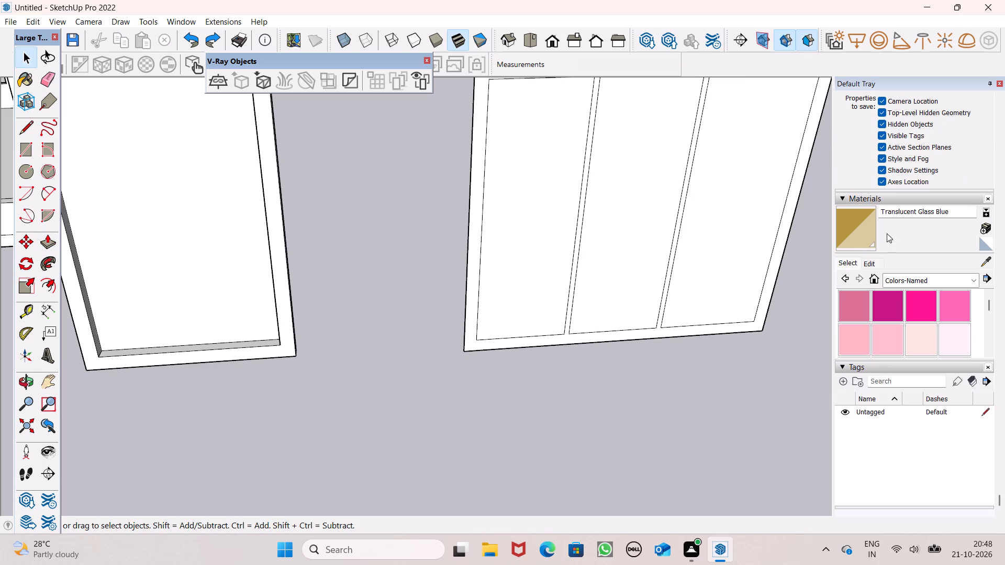
Paint the three window panes with the golden Translucent Glass Blue material.
click(930, 208)
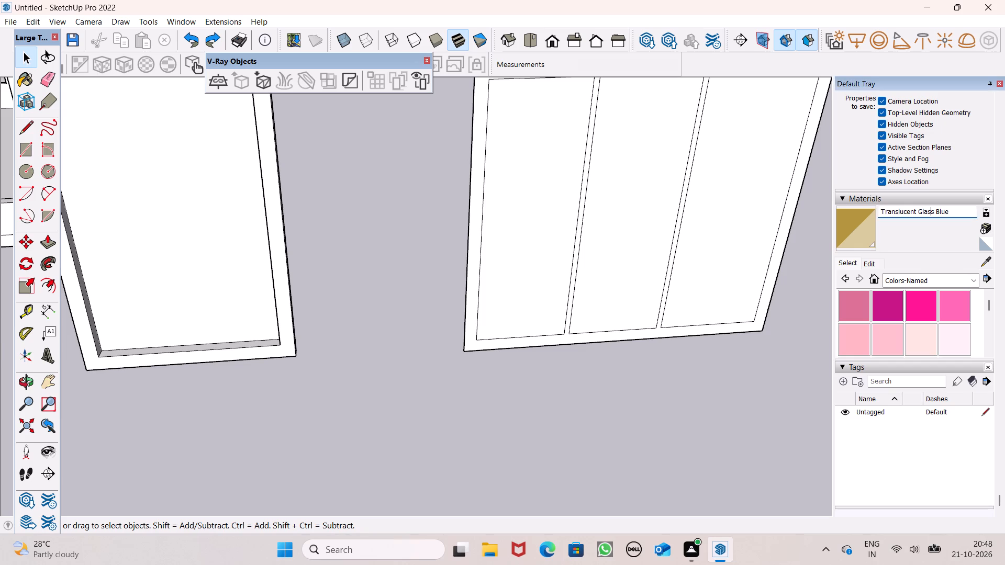
click(932, 280)
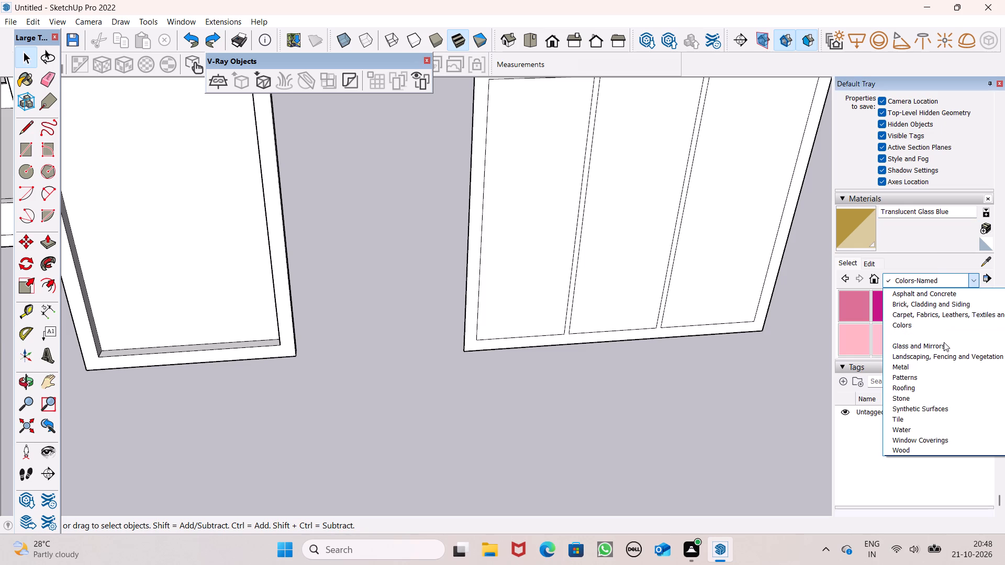
click(856, 228)
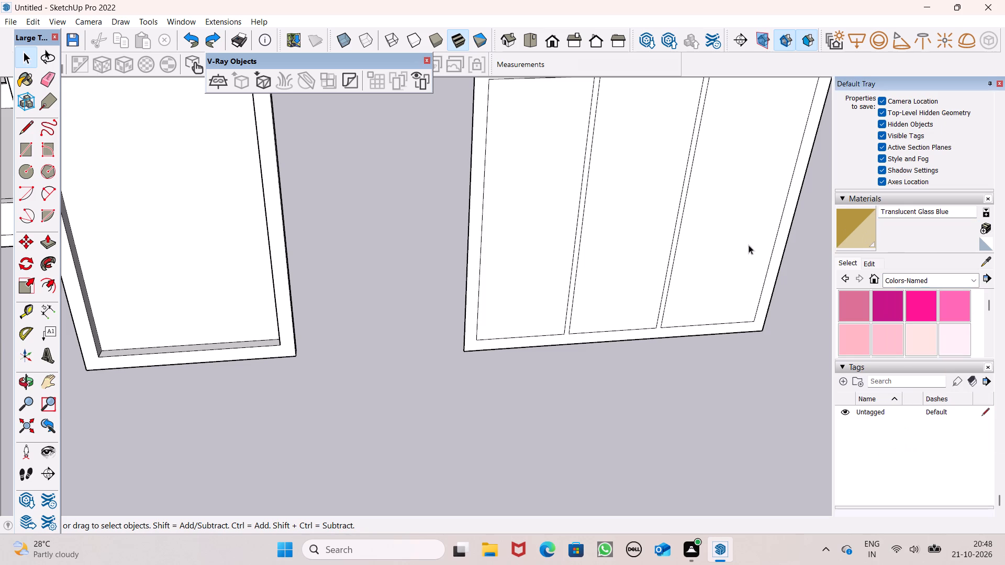
click(707, 233)
click(640, 231)
click(700, 387)
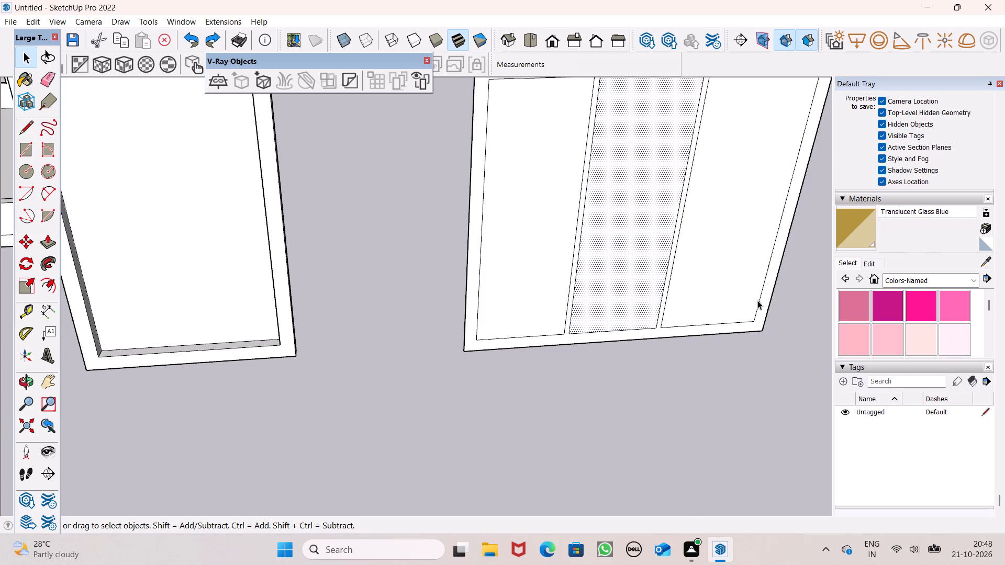
click(847, 232)
click(726, 229)
click(623, 226)
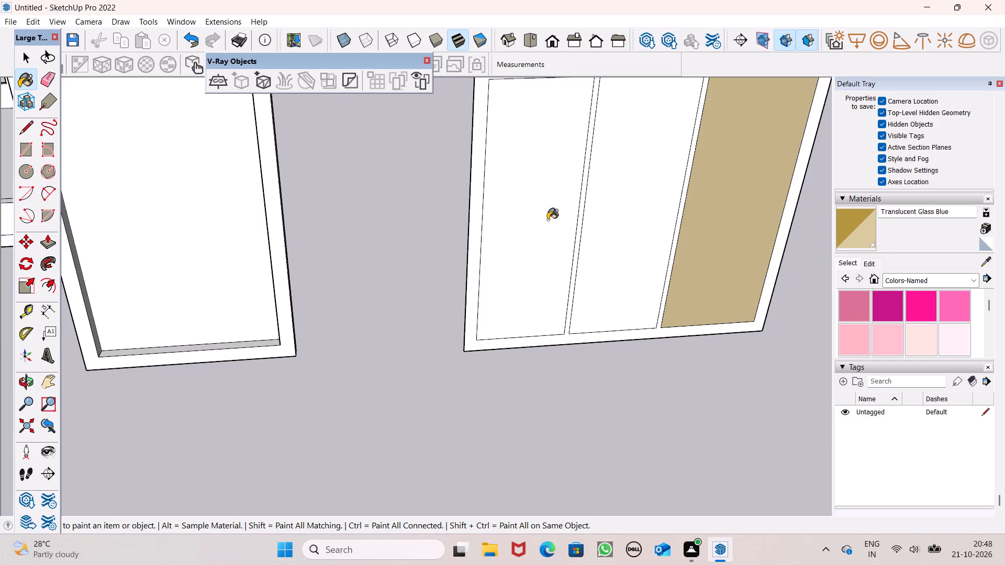
click(548, 220)
Paint the window's frame and mullions with the dark red Color A08 from the Colors collection.
scroll(549, 239, down, 3)
middle_drag(555, 222, 478, 136)
scroll(653, 239, down, 2)
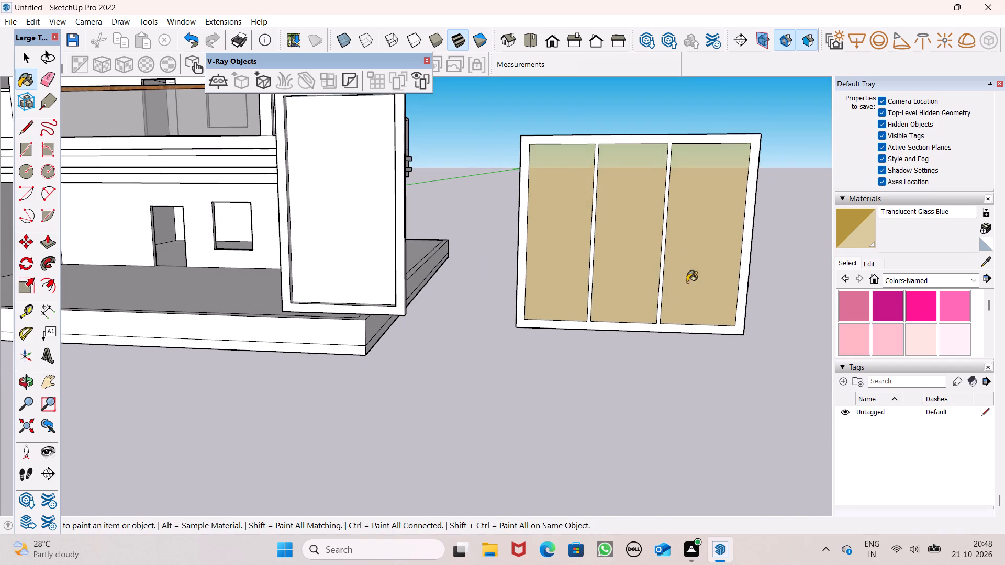
middle_drag(703, 304, 746, 292)
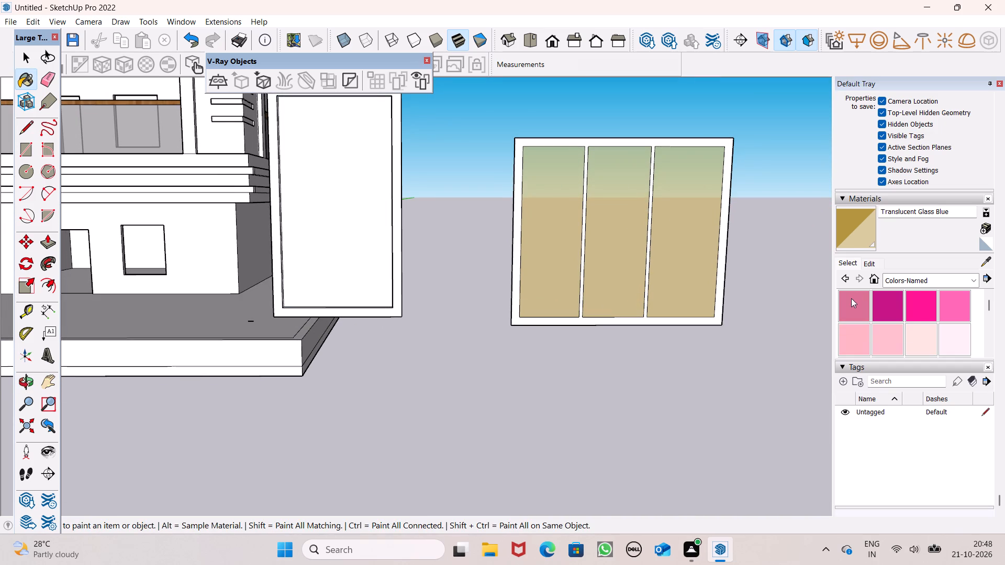
click(913, 281)
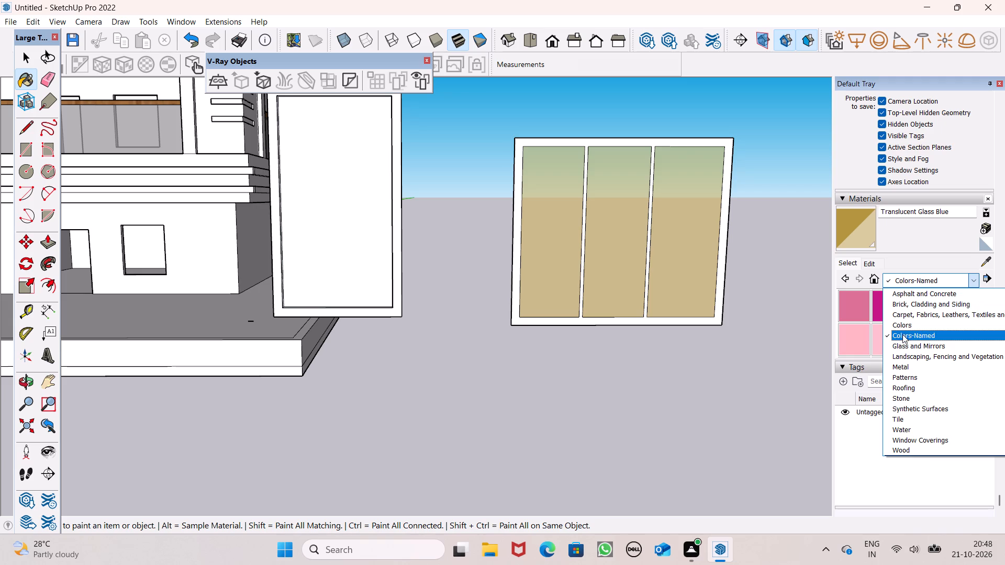
click(906, 325)
click(951, 343)
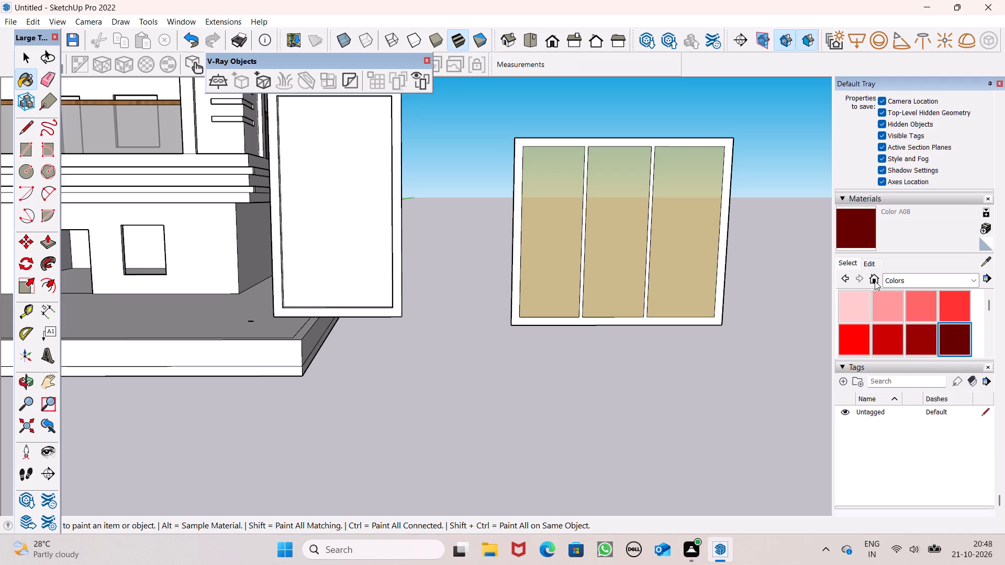
scroll(620, 319, up, 5)
click(665, 313)
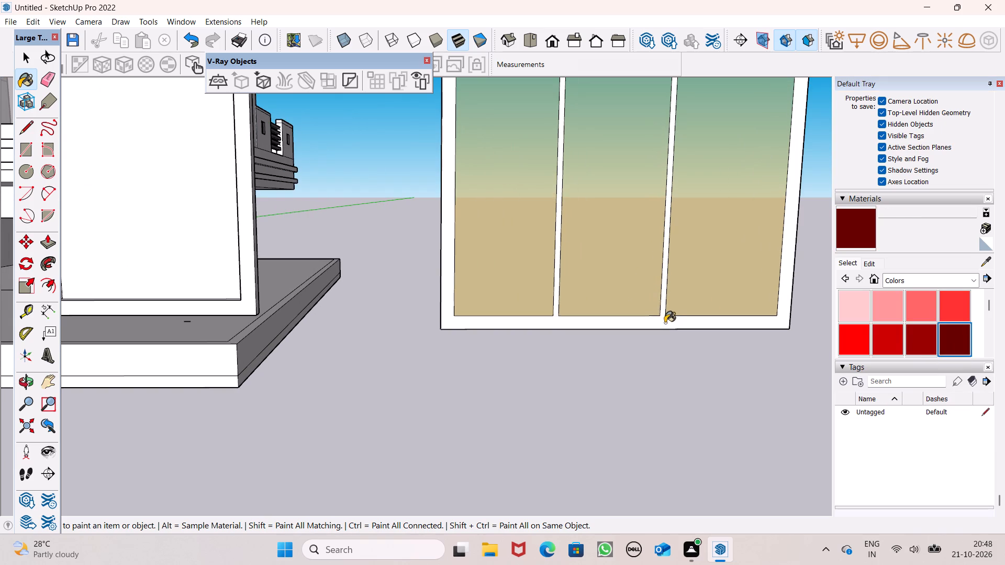
click(665, 323)
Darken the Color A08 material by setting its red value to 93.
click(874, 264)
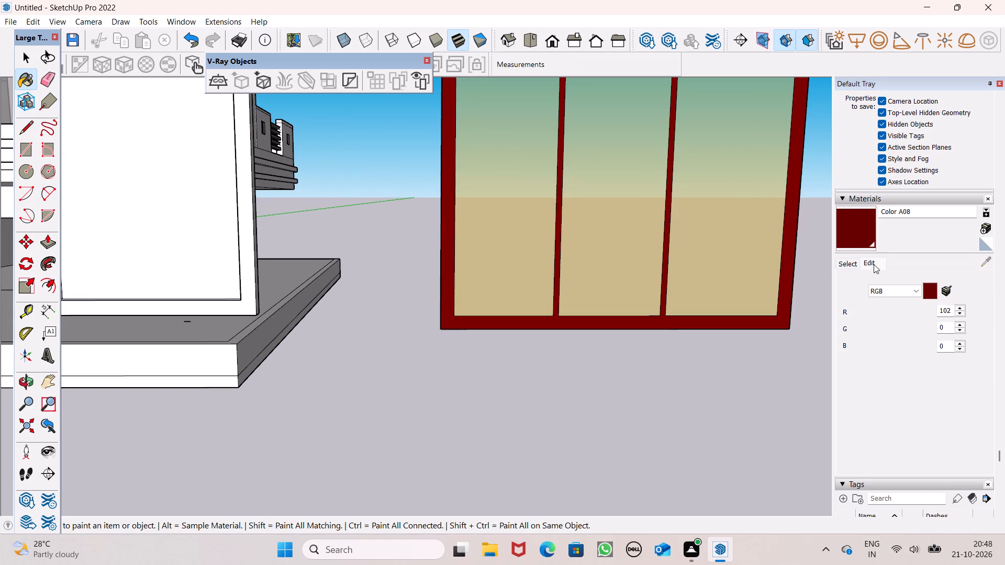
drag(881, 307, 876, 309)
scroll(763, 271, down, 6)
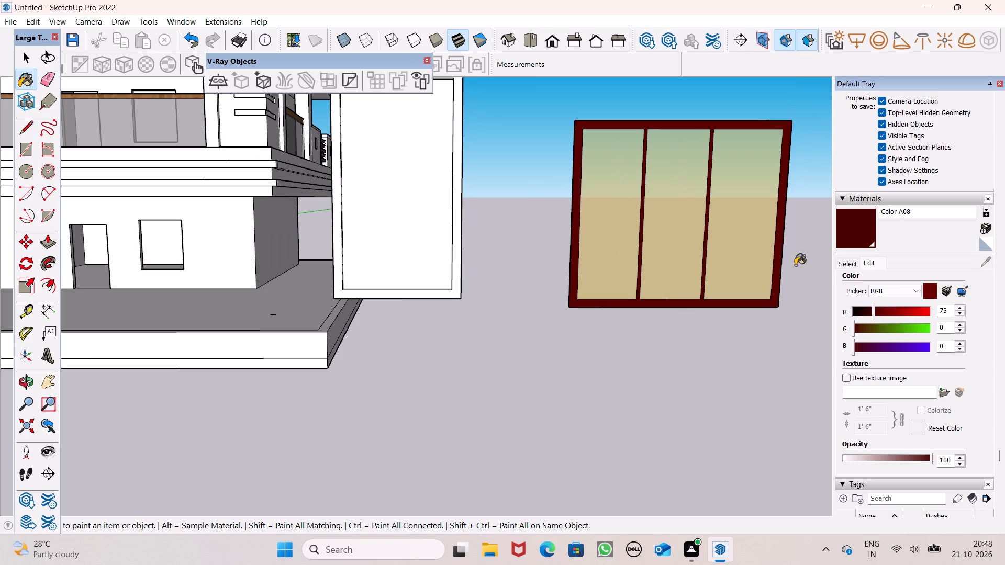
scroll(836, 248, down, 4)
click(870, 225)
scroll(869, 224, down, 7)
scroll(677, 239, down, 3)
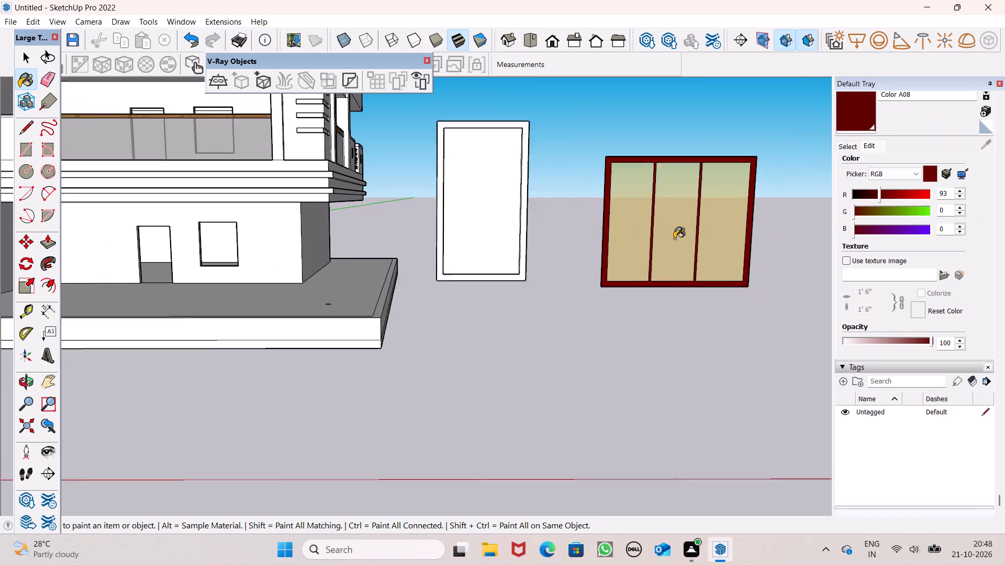
Paint the separate door's panel and the front face of its frame with Color A08.
scroll(674, 239, down, 3)
scroll(508, 236, up, 4)
click(508, 231)
scroll(502, 235, up, 1)
middle_drag(504, 251, 627, 306)
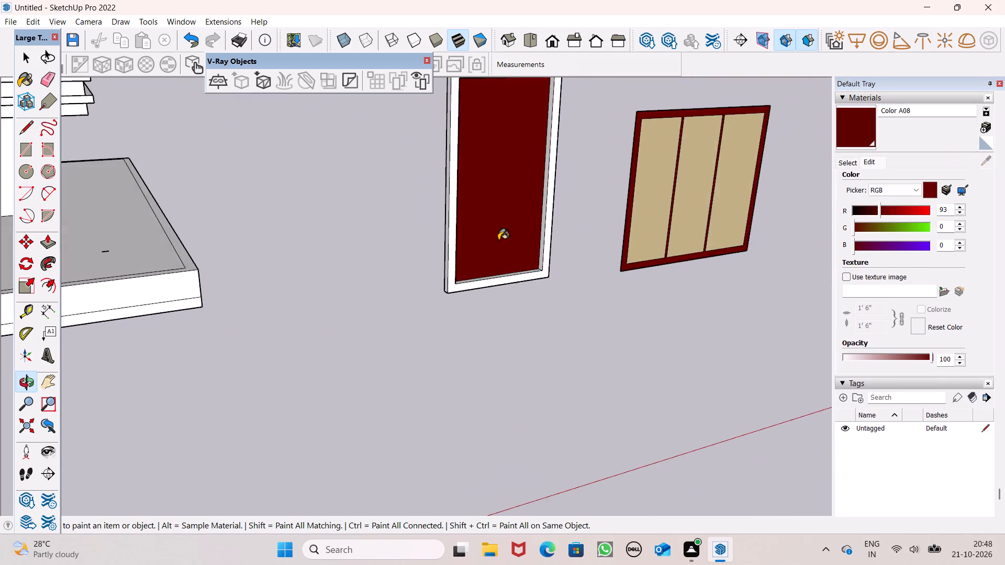
scroll(497, 240, up, 5)
click(421, 284)
scroll(438, 300, up, 6)
middle_drag(409, 318, 471, 351)
drag(473, 317, 479, 318)
Paint the door frame's right and bottom inner reveals, left outer side and underside with Color A08.
click(644, 227)
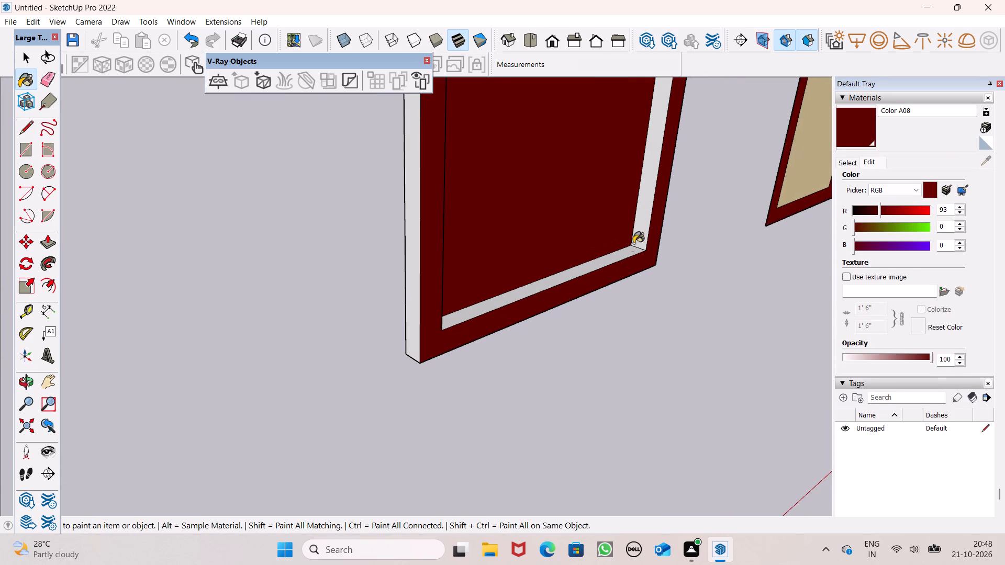
click(631, 253)
click(408, 274)
scroll(433, 277, down, 5)
middle_drag(520, 295, 498, 240)
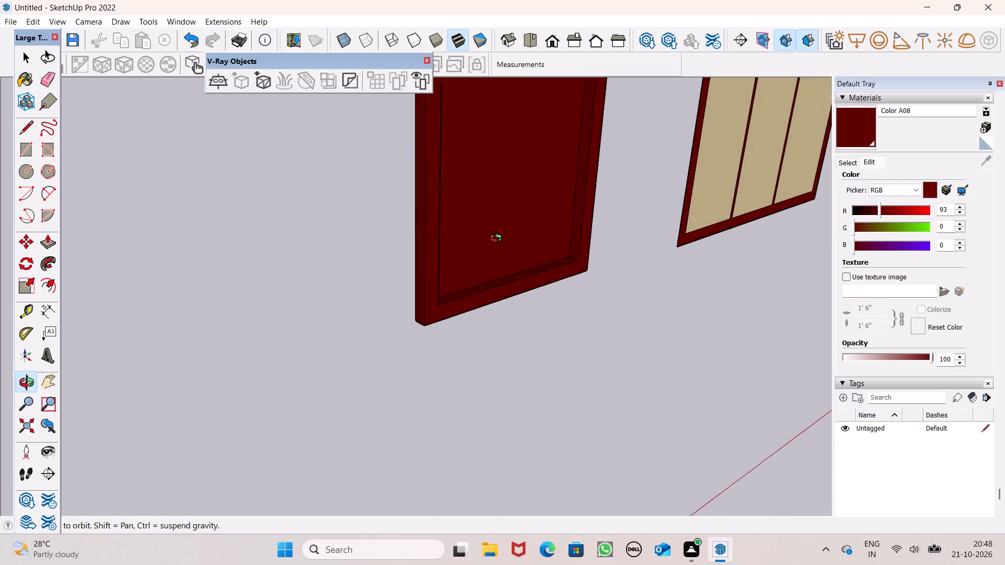
middle_drag(498, 240, 433, 119)
scroll(433, 119, up, 1)
scroll(452, 252, up, 4)
middle_drag(477, 262, 492, 167)
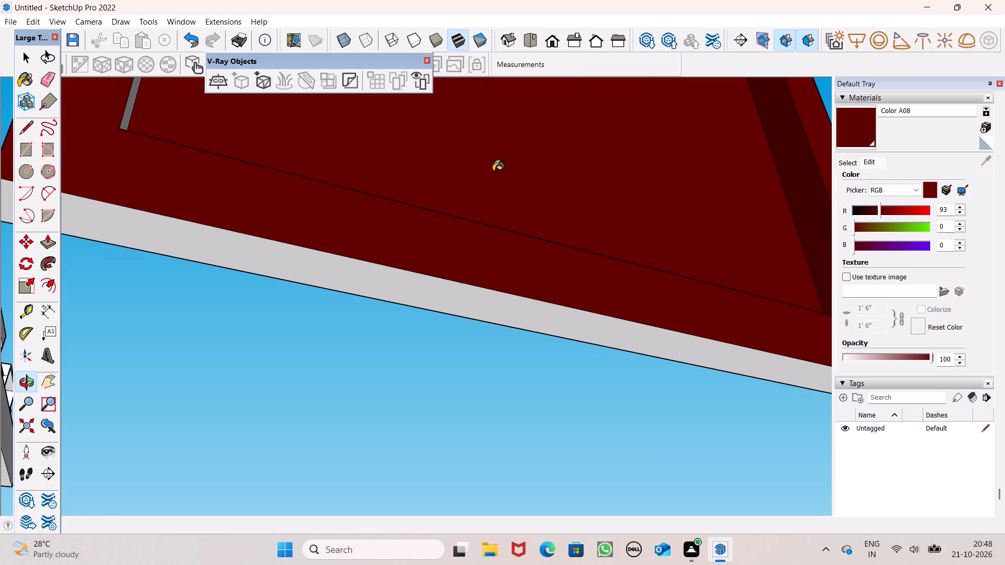
click(471, 298)
Paint the door frame's left inner reveal, top face and right outer side with Color A08.
scroll(640, 165, down, 7)
middle_drag(633, 216, 351, 421)
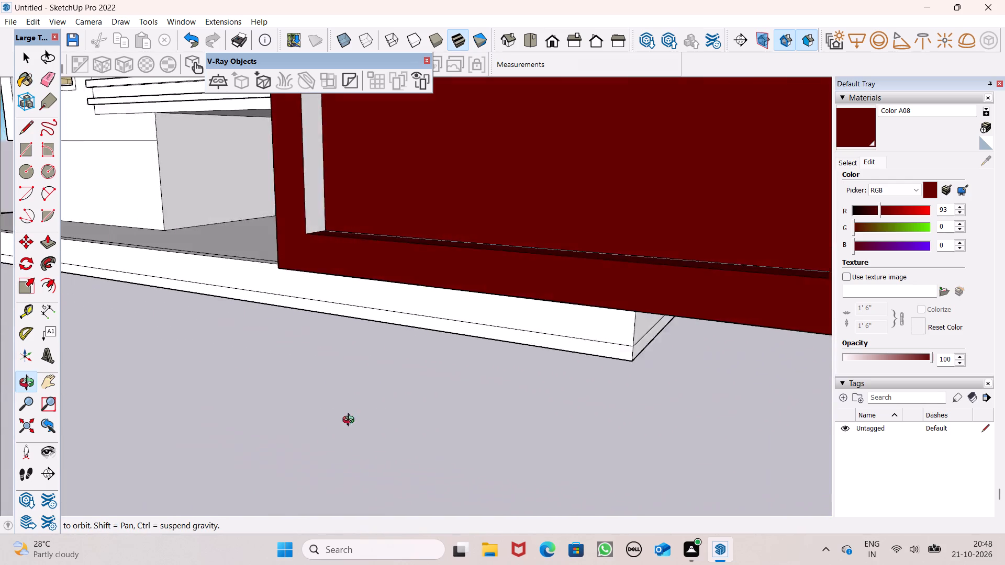
middle_drag(351, 421, 296, 396)
click(314, 204)
scroll(463, 301, down, 7)
middle_drag(520, 296, 561, 397)
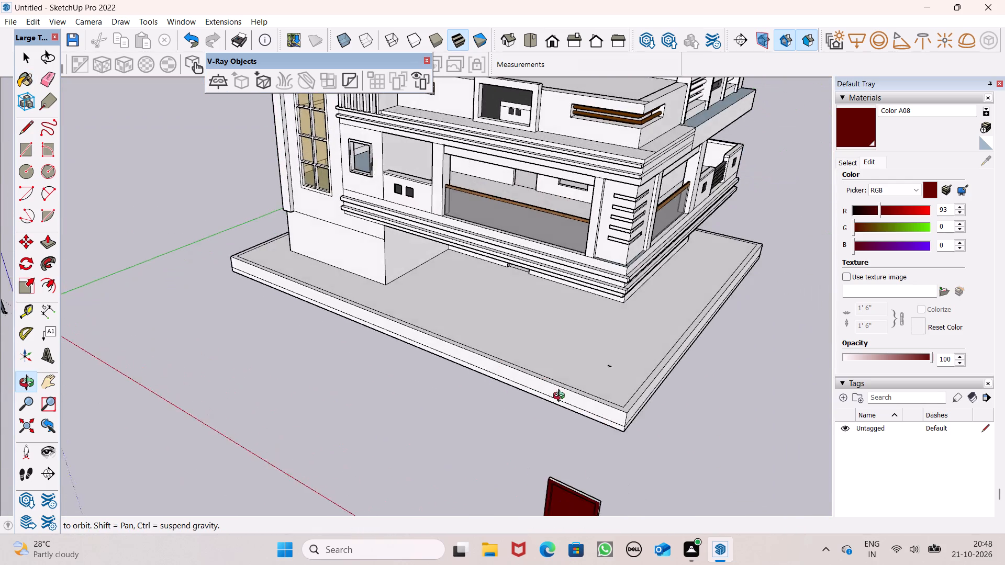
middle_drag(561, 397, 567, 368)
scroll(579, 388, up, 7)
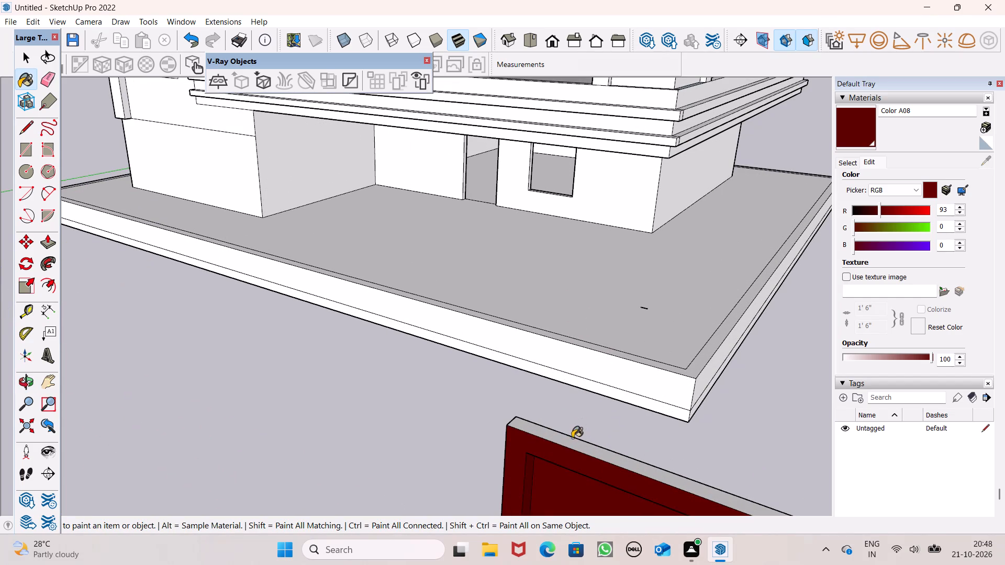
click(571, 438)
scroll(582, 377, down, 5)
middle_drag(622, 438, 542, 385)
scroll(540, 384, up, 3)
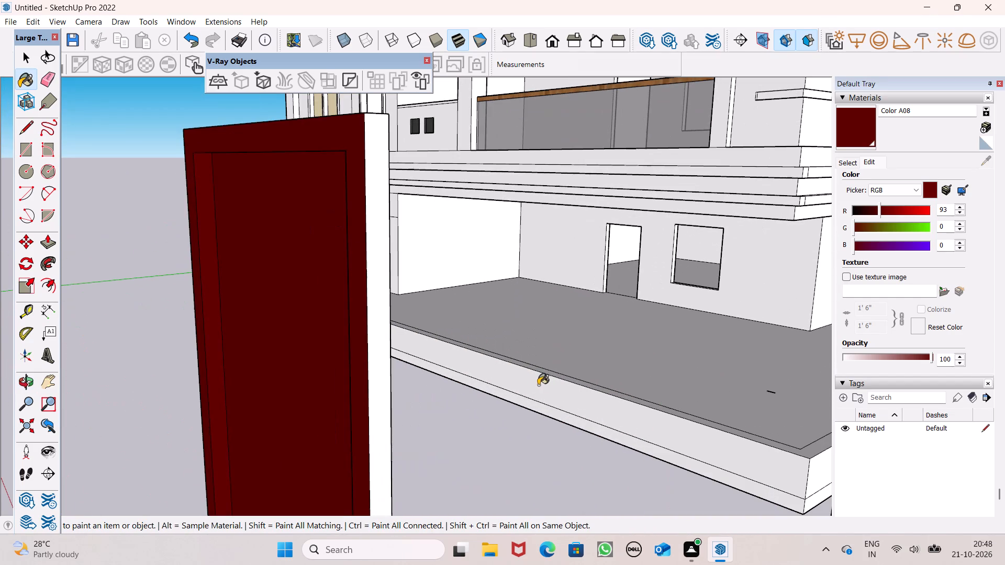
scroll(538, 385, up, 1)
click(372, 377)
Paint the top inner reveal of the door frame's recess with Color A08.
scroll(485, 340, down, 4)
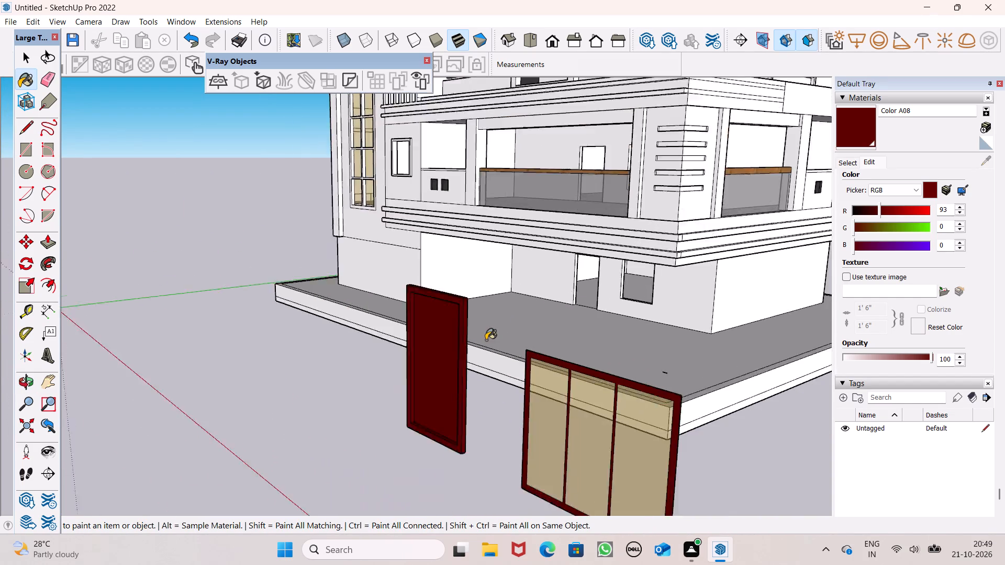
scroll(486, 340, down, 2)
middle_drag(488, 343, 643, 270)
scroll(643, 271, up, 1)
scroll(504, 310, down, 4)
scroll(593, 265, up, 2)
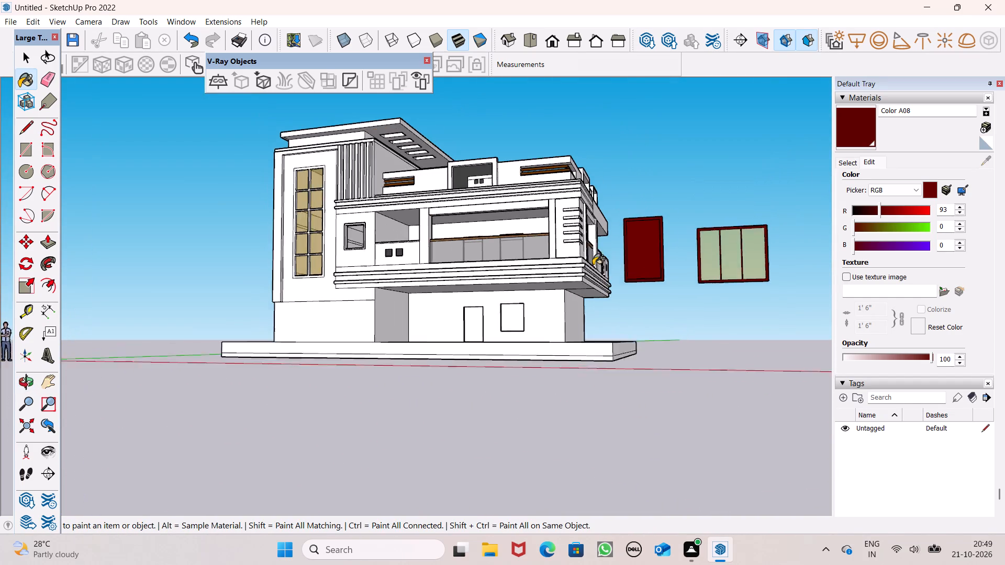
scroll(593, 265, up, 3)
scroll(689, 183, up, 7)
scroll(723, 274, up, 1)
middle_drag(722, 276, 791, 166)
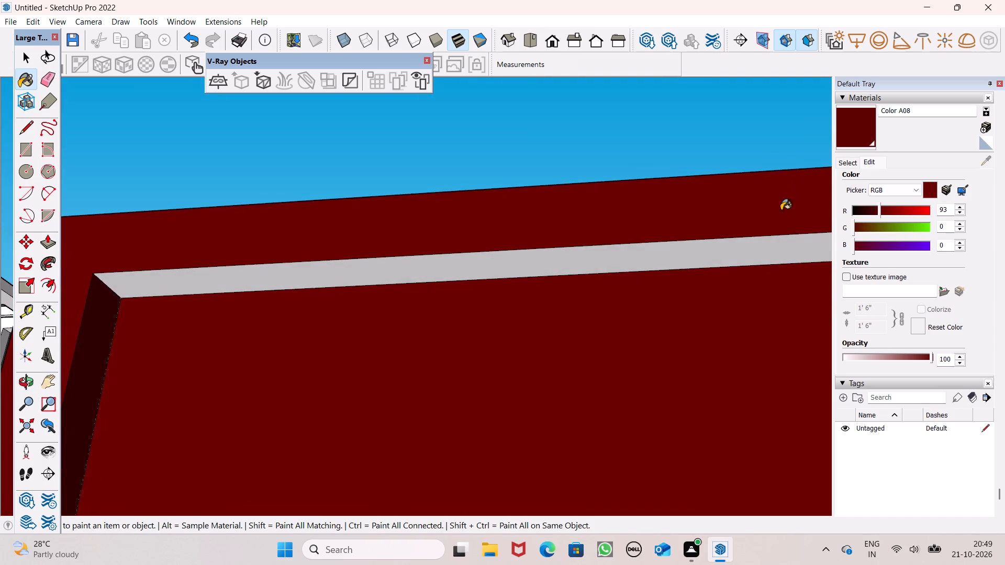
click(754, 245)
scroll(625, 180, down, 3)
middle_drag(663, 262, 698, 266)
scroll(639, 202, down, 4)
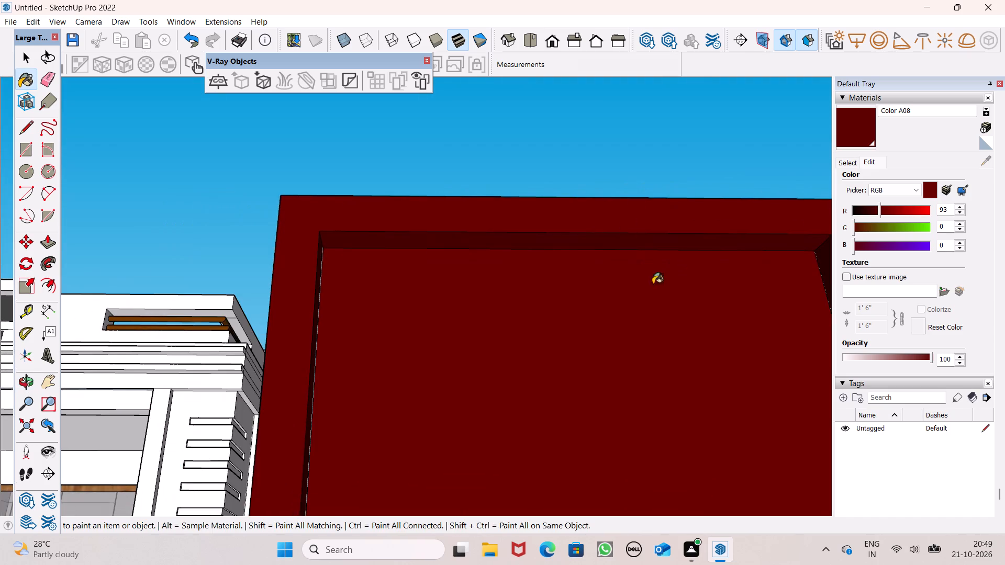
middle_drag(660, 321, 689, 331)
click(810, 332)
Paint the back faces of the three-pane window's frame and the door's frame with Color A08.
scroll(708, 231, down, 4)
middle_drag(706, 253, 706, 254)
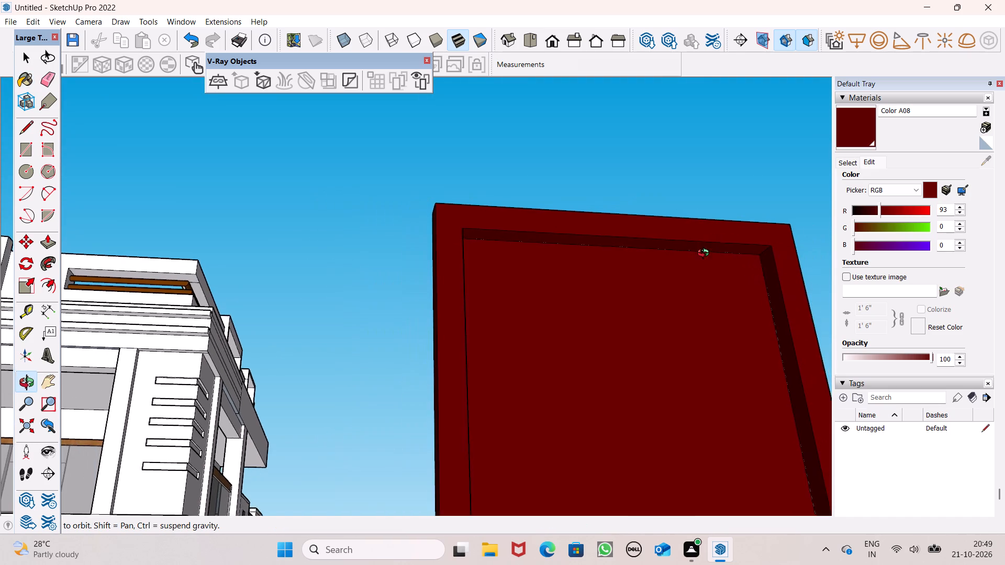
middle_drag(706, 254, 536, 368)
scroll(551, 258, down, 5)
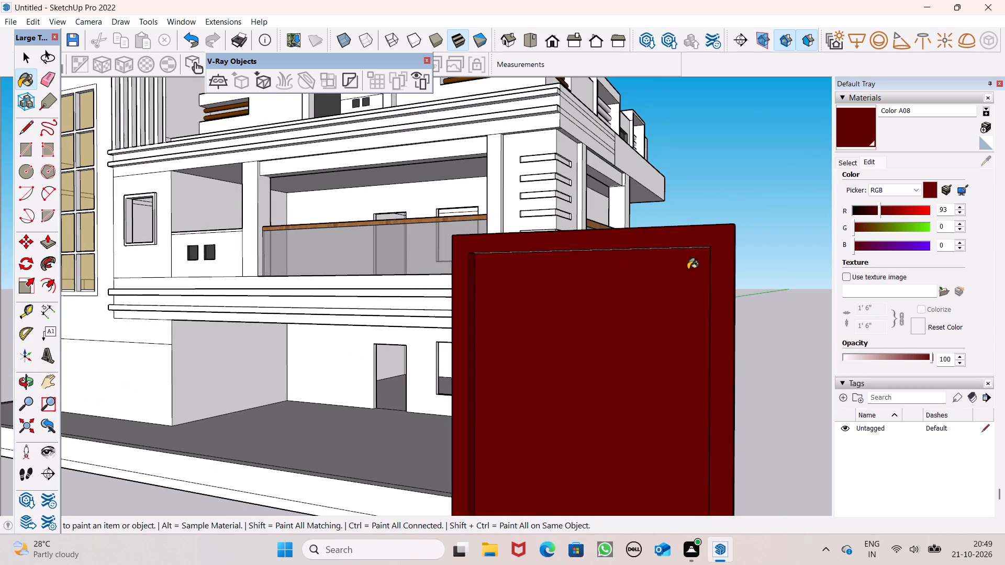
scroll(688, 269, down, 2)
scroll(711, 174, down, 6)
middle_drag(735, 225, 451, 269)
scroll(747, 202, down, 13)
middle_drag(634, 283, 390, 297)
scroll(389, 255, up, 8)
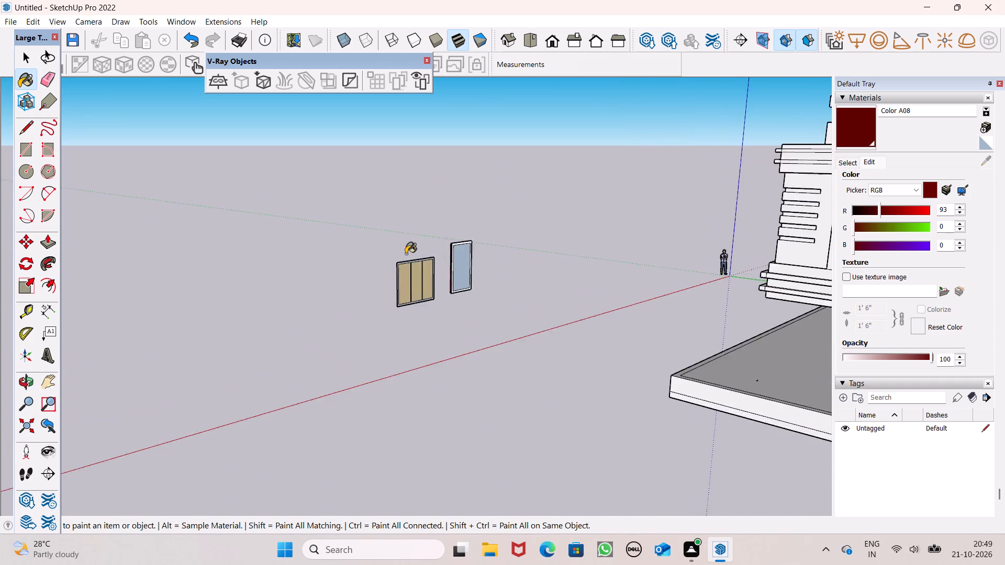
scroll(449, 319, up, 13)
click(336, 259)
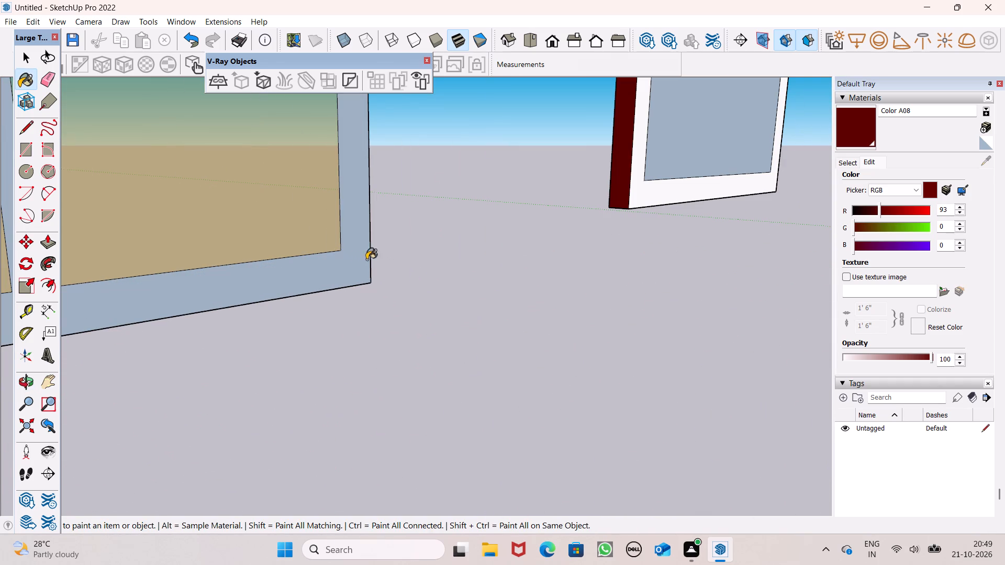
click(665, 199)
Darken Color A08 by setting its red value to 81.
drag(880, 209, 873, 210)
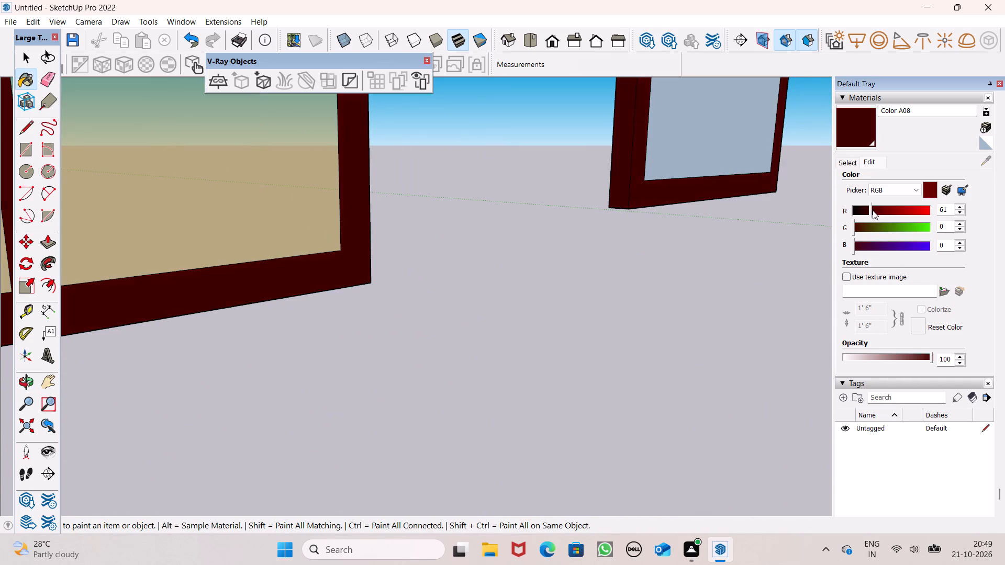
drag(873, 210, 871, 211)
Change Color A08 to a dark brown by setting its green value to 34 and red value to 56.
scroll(861, 250, down, 5)
middle_drag(546, 336, 726, 336)
scroll(646, 287, down, 3)
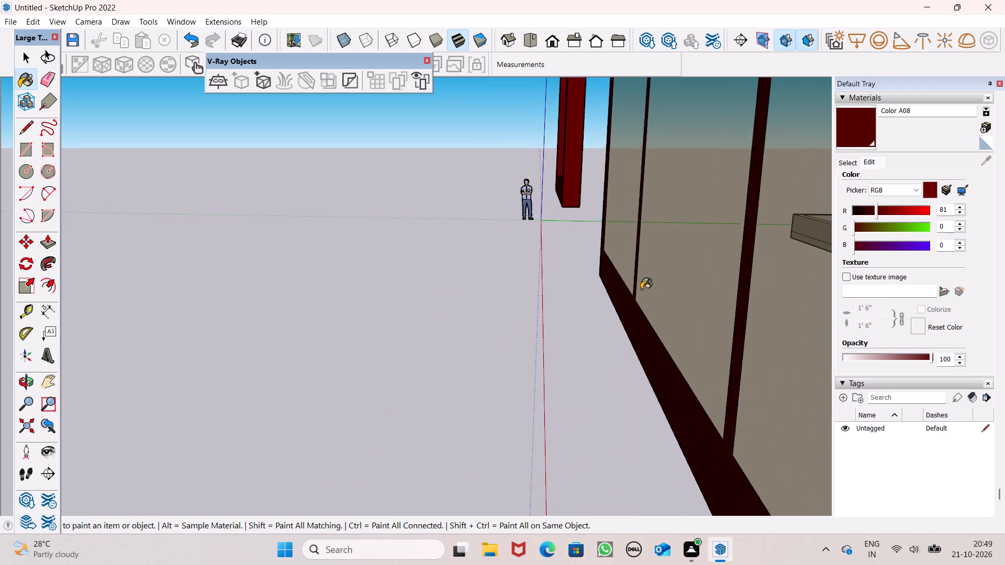
scroll(641, 289, down, 2)
middle_drag(543, 333, 729, 343)
scroll(566, 303, down, 4)
middle_drag(520, 335, 551, 355)
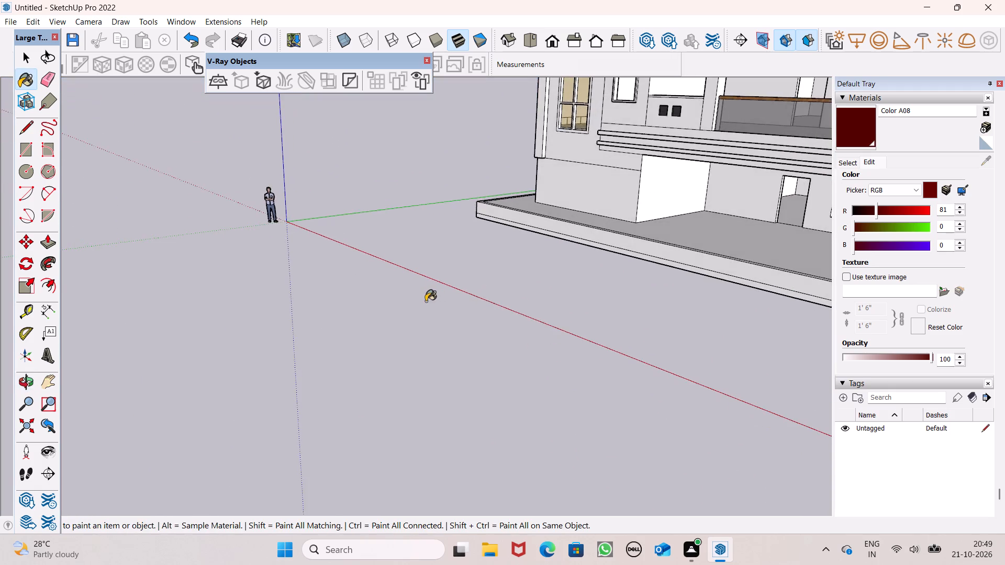
scroll(423, 303, down, 6)
middle_drag(421, 366, 517, 387)
key(space)
scroll(847, 317, up, 13)
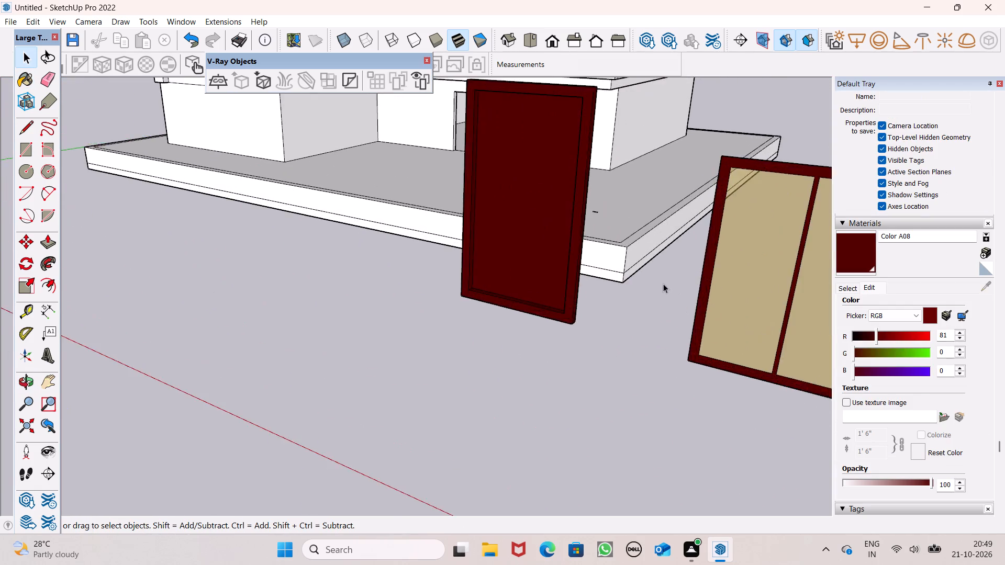
middle_drag(662, 298, 708, 297)
scroll(444, 291, down, 4)
scroll(719, 329, up, 2)
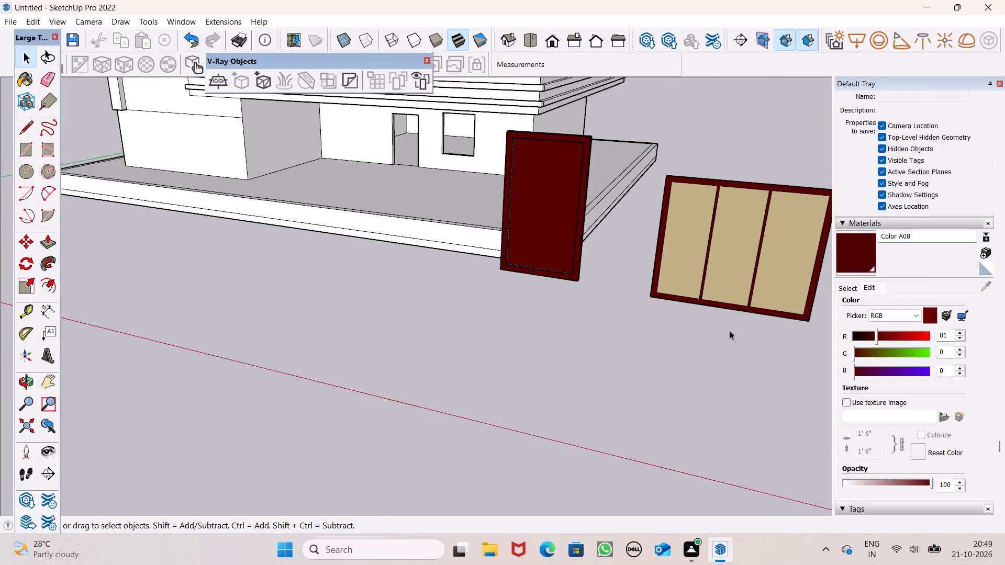
scroll(730, 331, up, 2)
drag(856, 356, 858, 357)
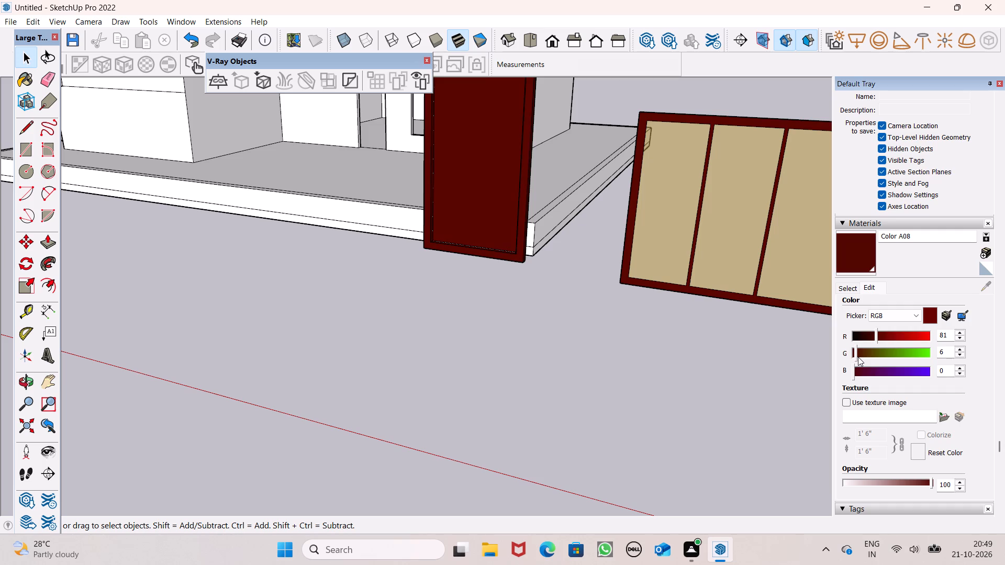
drag(858, 357, 865, 356)
click(875, 332)
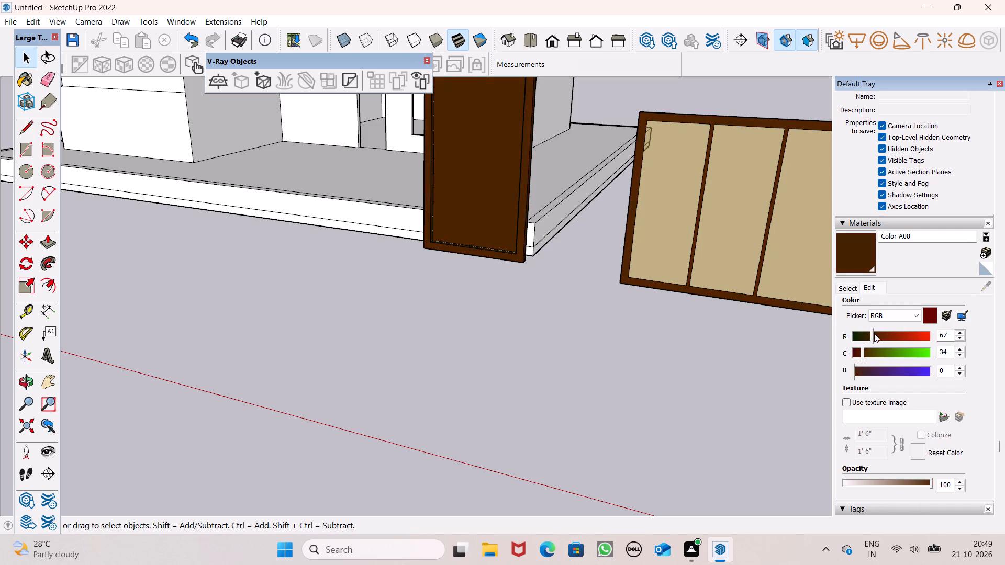
Select all of the separate door's connected geometry and make it a group.
scroll(433, 330, down, 3)
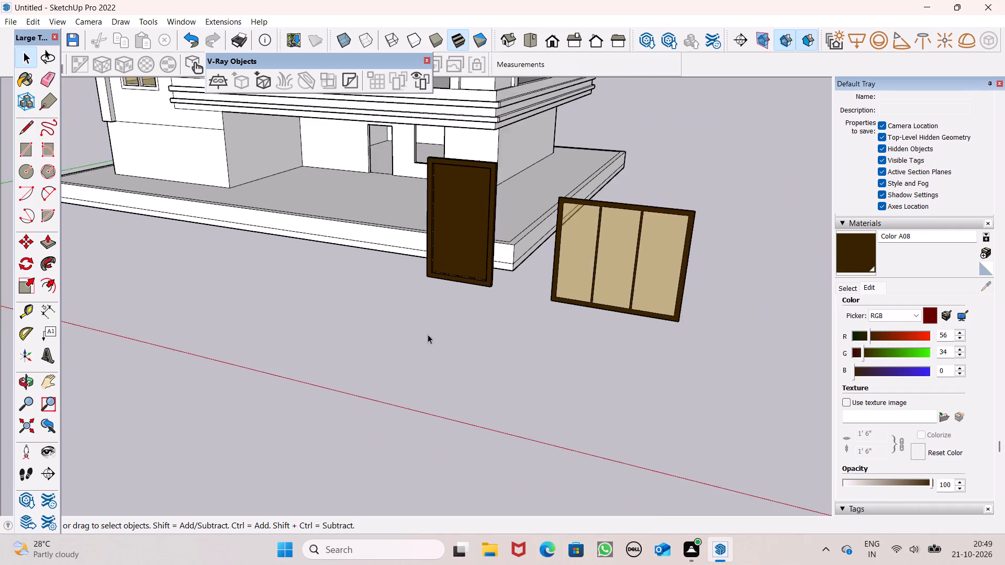
middle_drag(429, 334, 508, 337)
key(space)
triple_click(670, 248)
drag(670, 248, 671, 258)
right_click(671, 261)
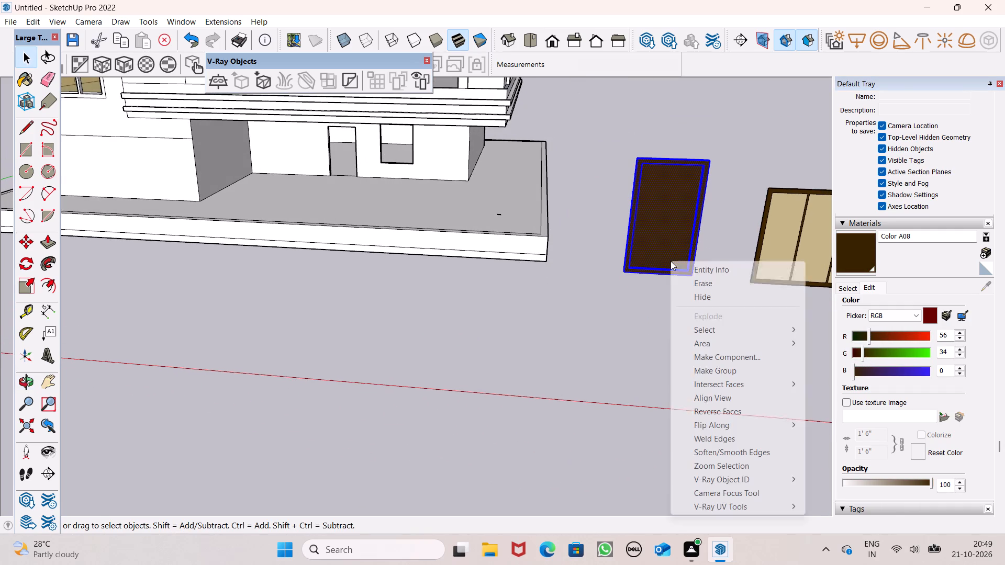
click(708, 371)
Select all of the three-pane window's connected geometry, make it a group, and clear the selection.
scroll(612, 344, down, 3)
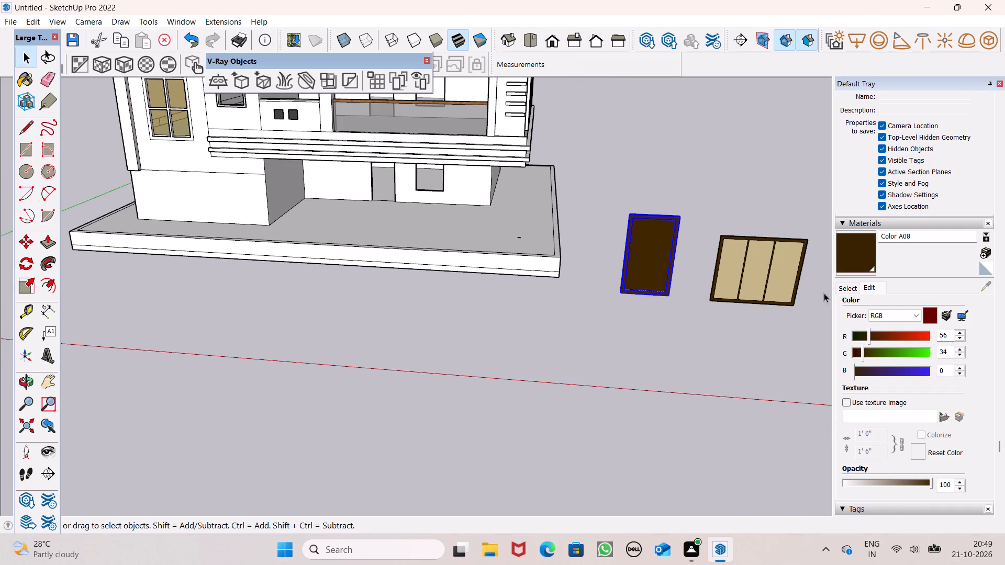
triple_click(785, 281)
click(785, 281)
right_click(785, 281)
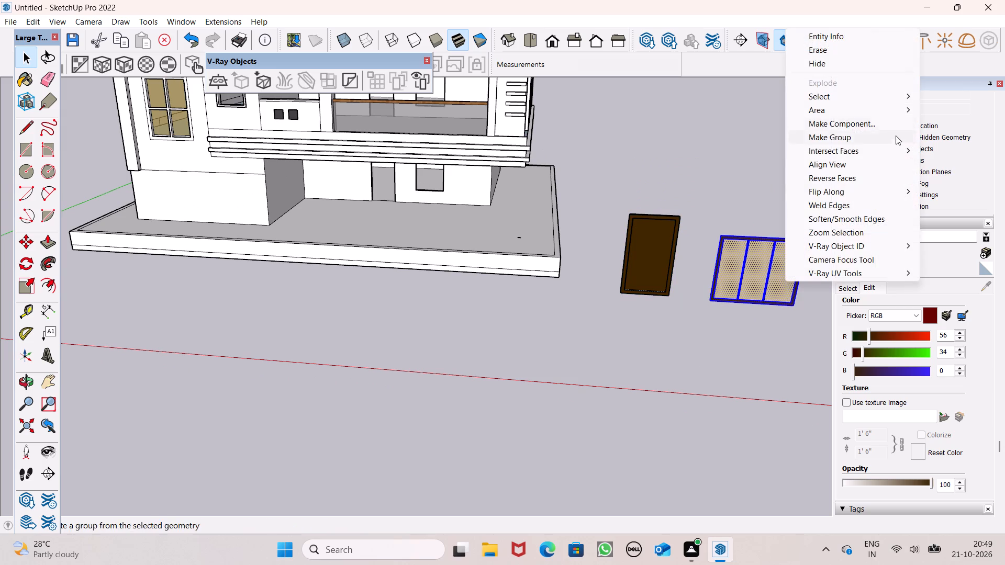
click(894, 138)
click(760, 336)
Examine the grouped door and three-pane window up close, comparing their frame depth and recesses.
scroll(731, 302, up, 4)
scroll(731, 302, down, 1)
scroll(731, 302, up, 2)
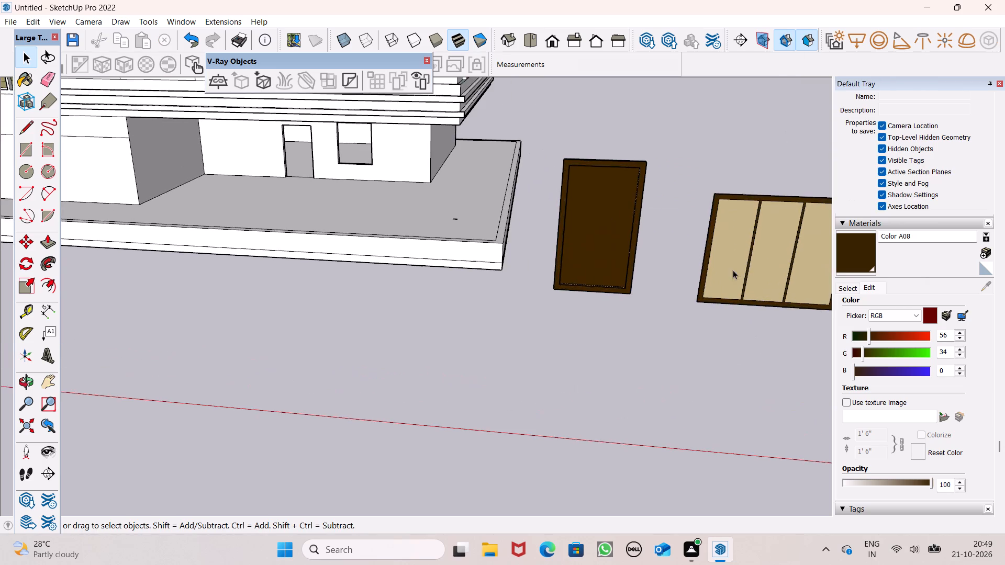
middle_drag(731, 277, 752, 363)
scroll(752, 363, up, 1)
scroll(764, 418, up, 12)
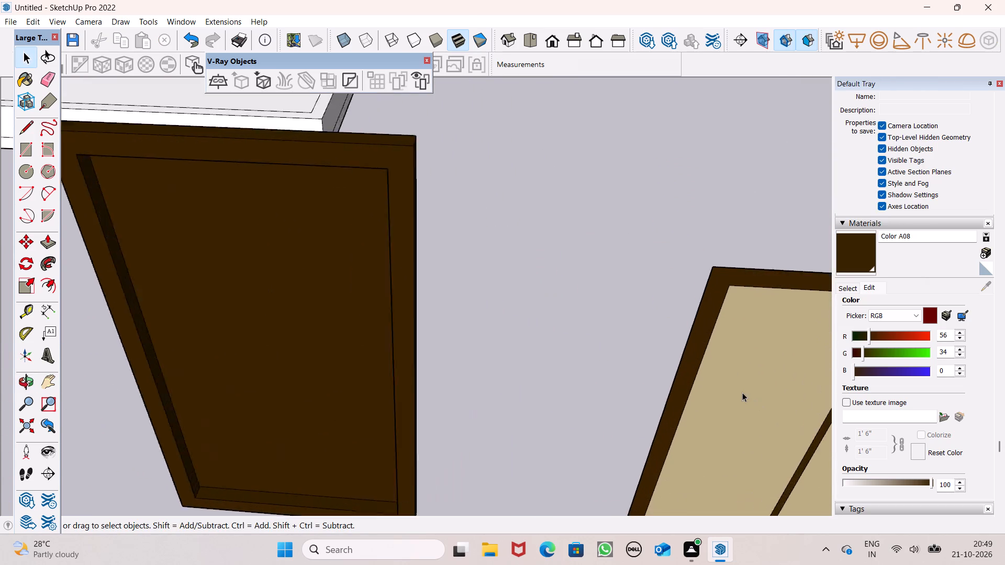
scroll(742, 392, up, 4)
middle_drag(734, 372, 747, 511)
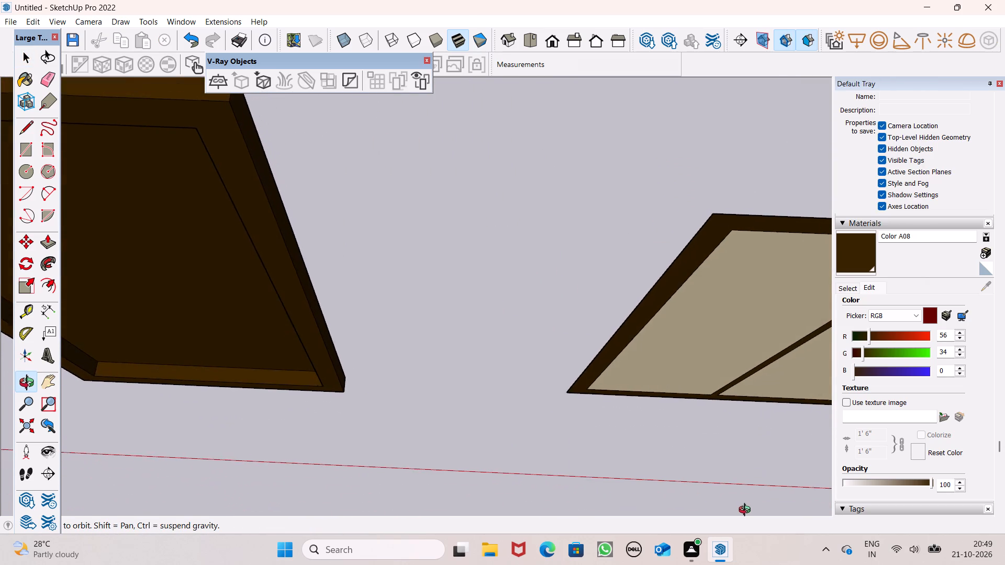
middle_drag(747, 511, 710, 341)
scroll(618, 237, down, 6)
scroll(566, 284, up, 8)
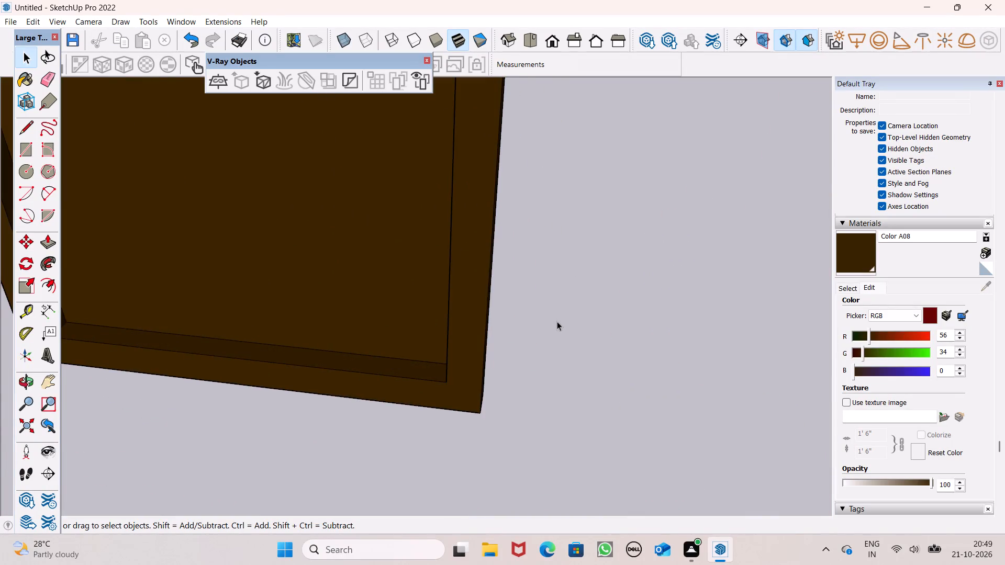
scroll(560, 317, down, 9)
Explode the three-pane window's group beside the house and clear the selection.
click(617, 319)
right_click(632, 319)
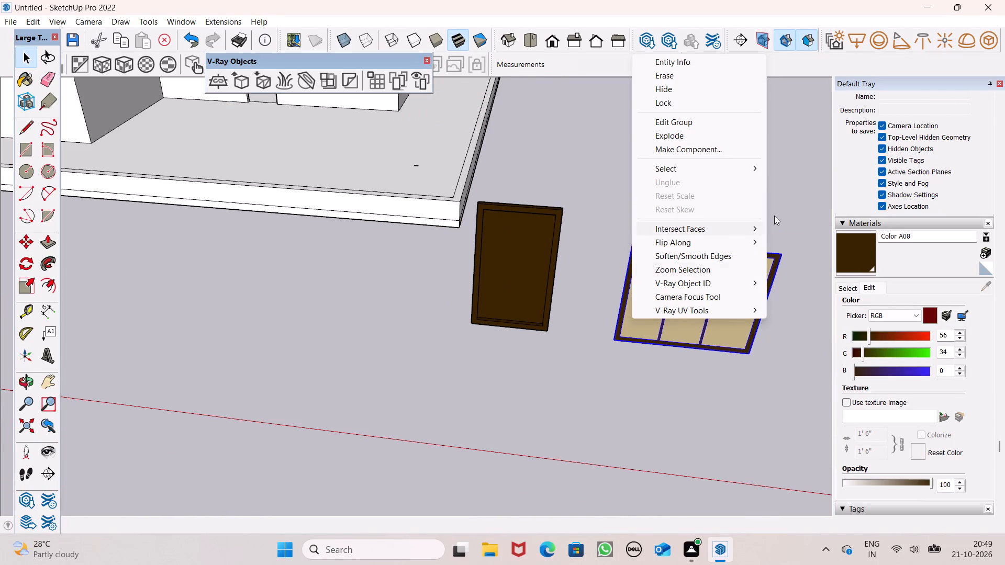
click(708, 133)
click(736, 190)
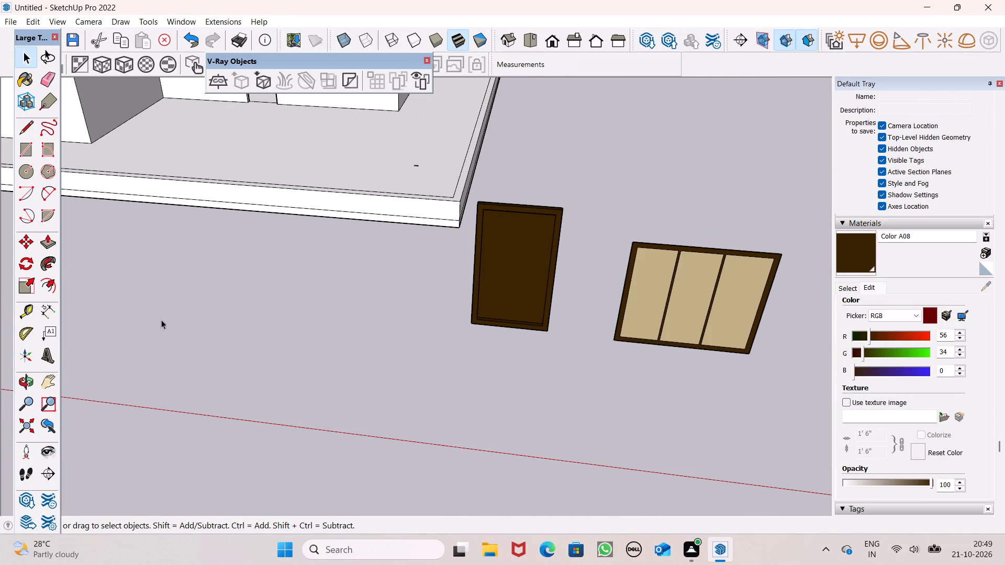
Push/Pull the three-pane window's outer frame and mullions outward so they stand in front of the golden panes.
click(50, 239)
scroll(566, 365, up, 5)
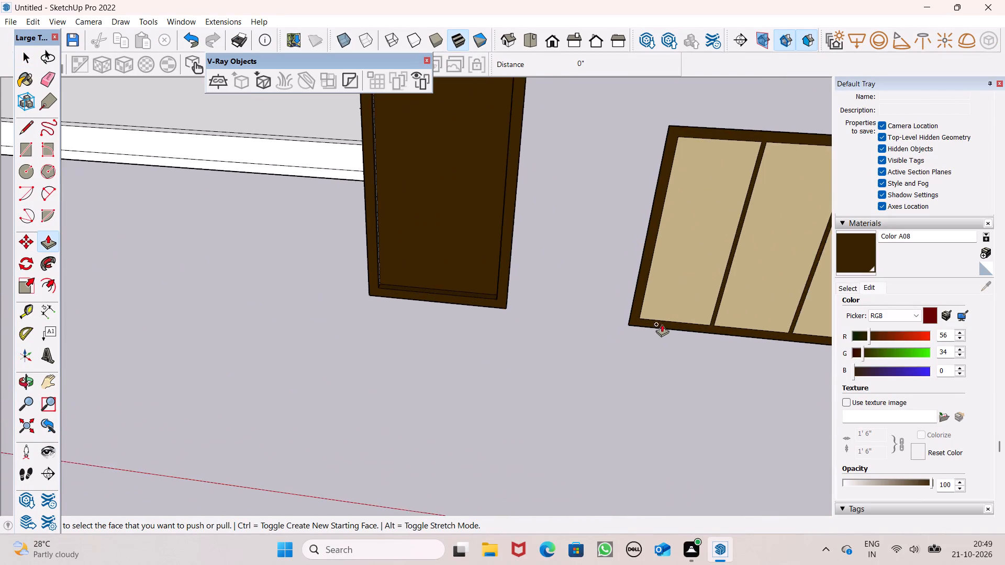
drag(639, 314, 638, 318)
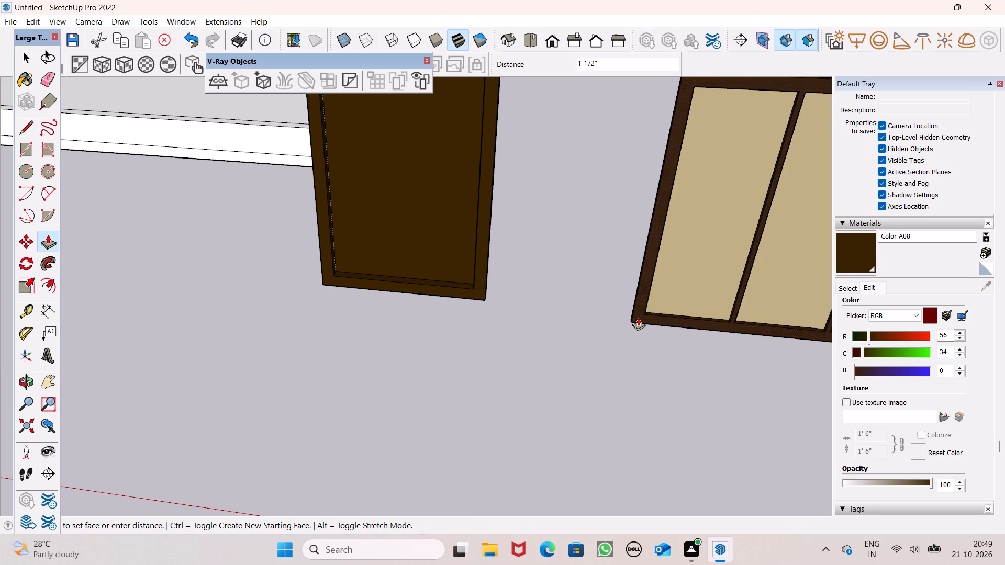
drag(638, 318, 636, 326)
key(space)
Select all of the three-pane window's connected geometry, make it a group again, and clear the selection.
scroll(569, 313, down, 4)
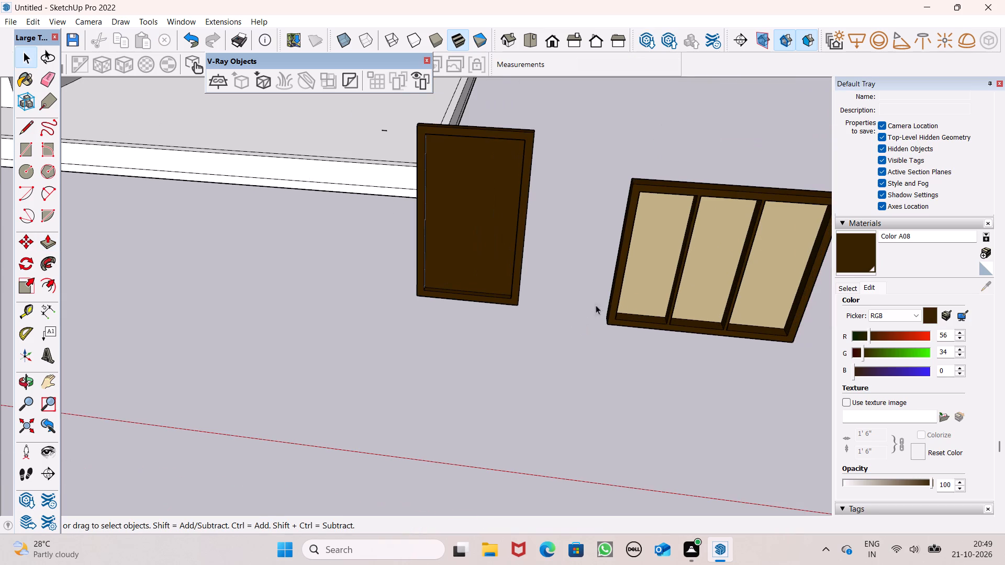
triple_click(644, 294)
click(644, 294)
right_click(644, 294)
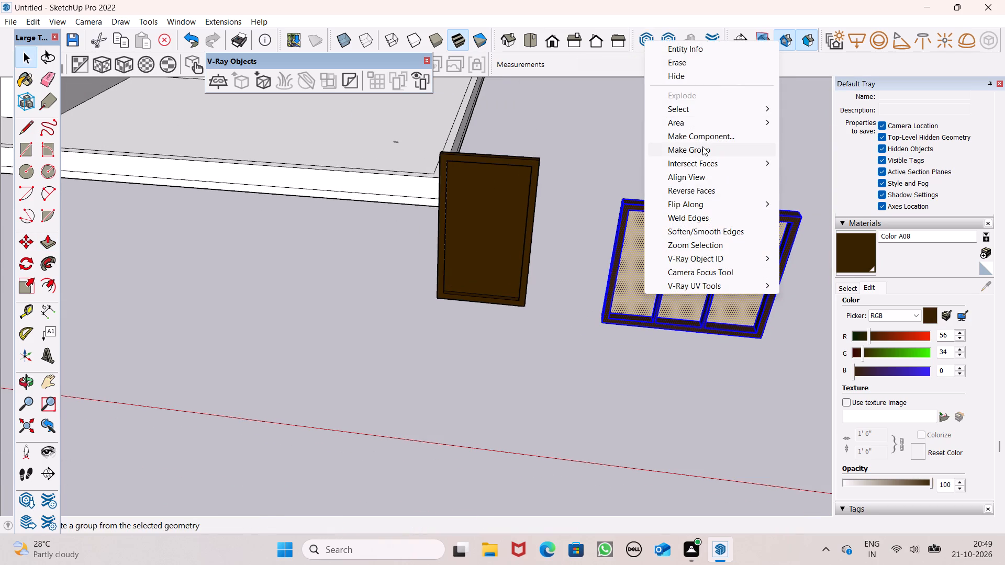
click(702, 146)
scroll(736, 234, down, 11)
click(646, 239)
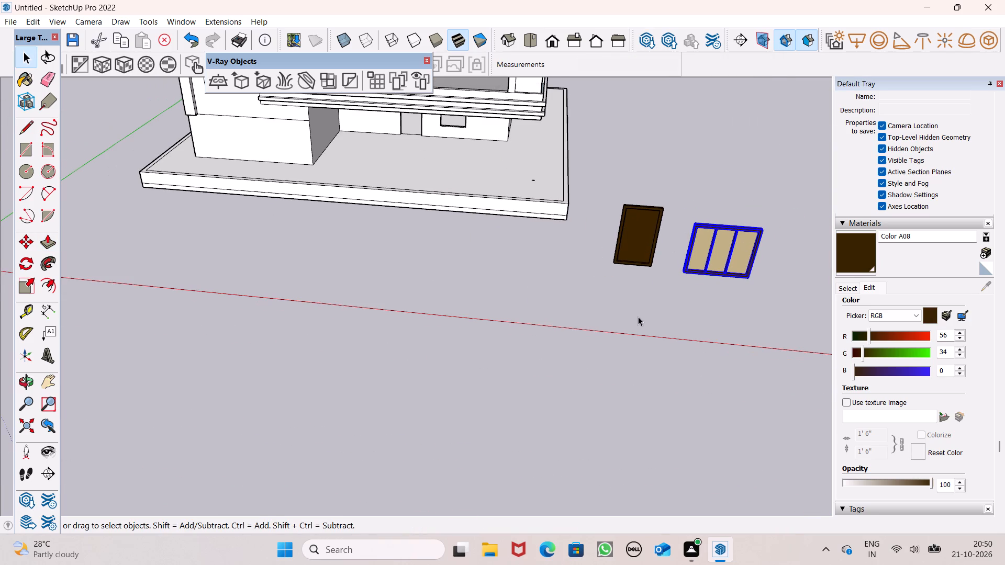
click(638, 317)
Move the dark brown door group about 64' 5 5/8" by its bottom corner into the house's ground-floor door opening.
scroll(626, 199, down, 6)
scroll(476, 144, up, 4)
scroll(539, 192, down, 3)
middle_drag(559, 188, 573, 101)
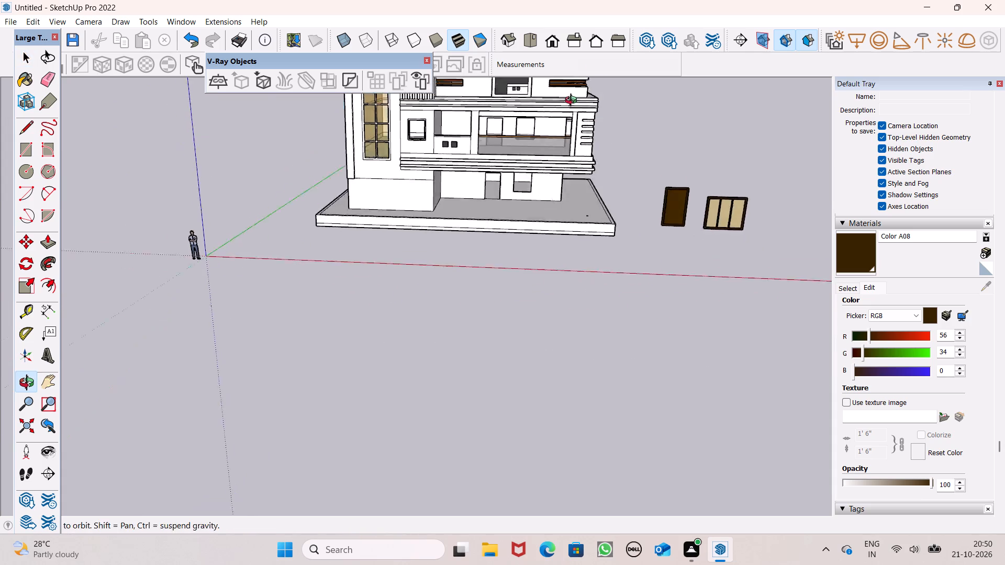
middle_drag(573, 101, 582, 65)
click(665, 172)
scroll(408, 94, up, 5)
scroll(408, 99, down, 5)
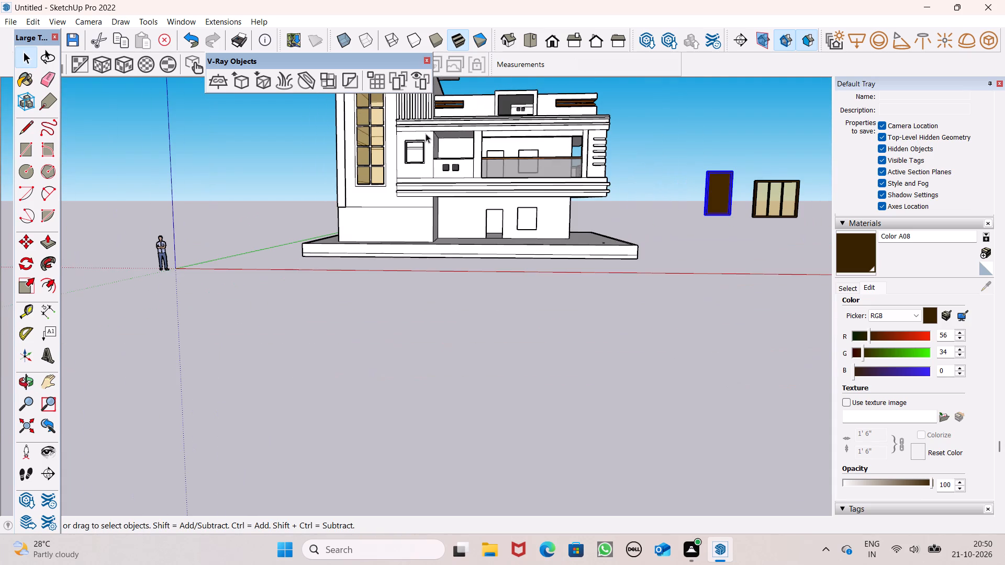
key(m)
key(Return)
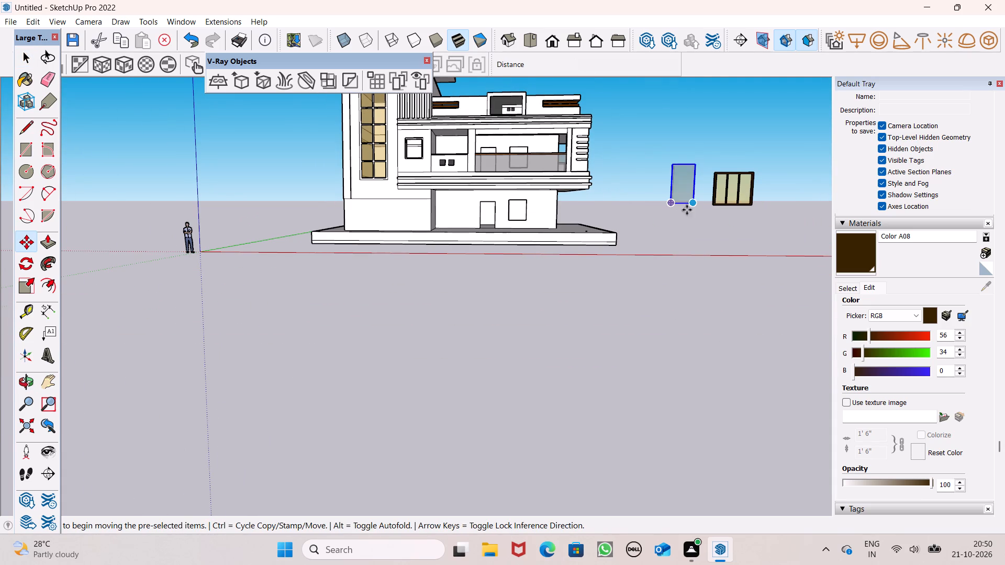
ctrl+drag(693, 205, 524, 223)
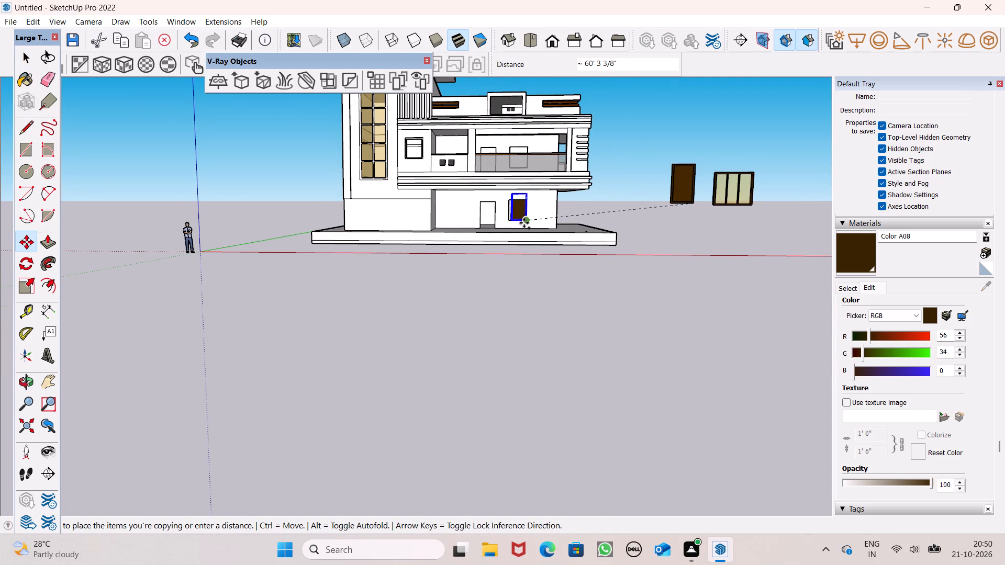
ctrl+drag(524, 223, 494, 229)
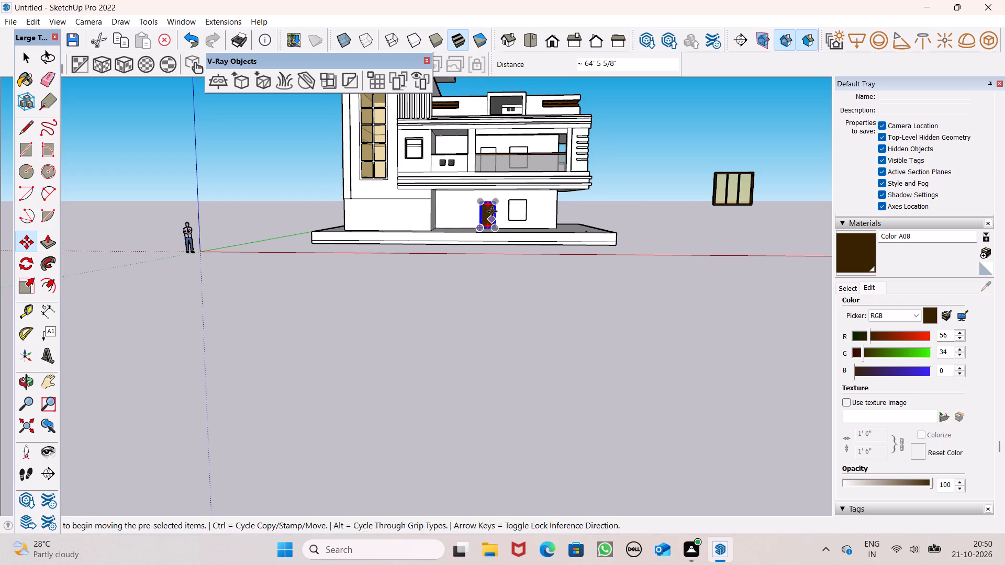
Copy the ground-floor door about 13' 8 1/2" straight up to the first-floor opening behind the balcony railing.
scroll(490, 167, up, 7)
scroll(498, 252, up, 5)
middle_drag(523, 290, 514, 315)
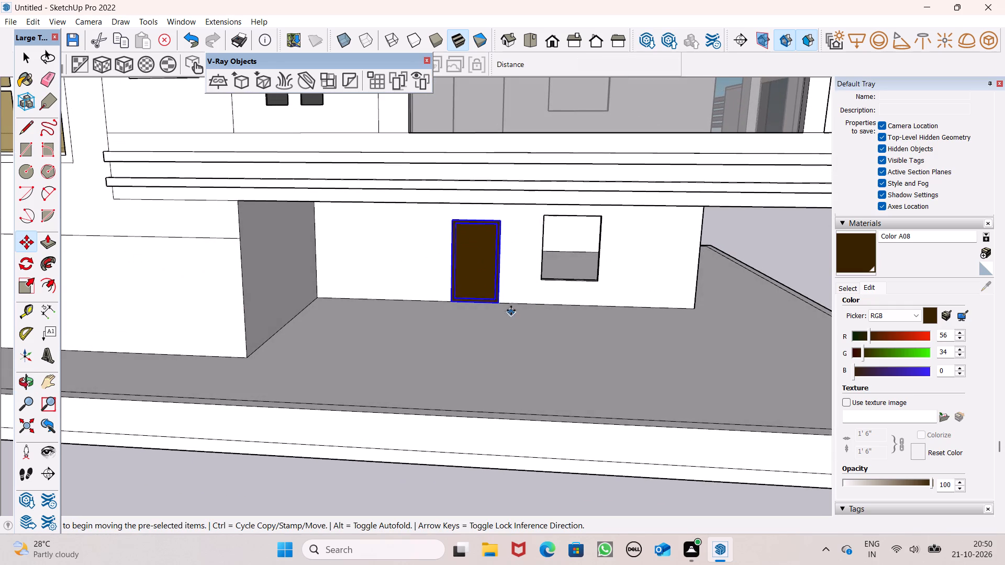
scroll(510, 285, down, 4)
middle_drag(507, 294, 497, 321)
drag(504, 295, 504, 292)
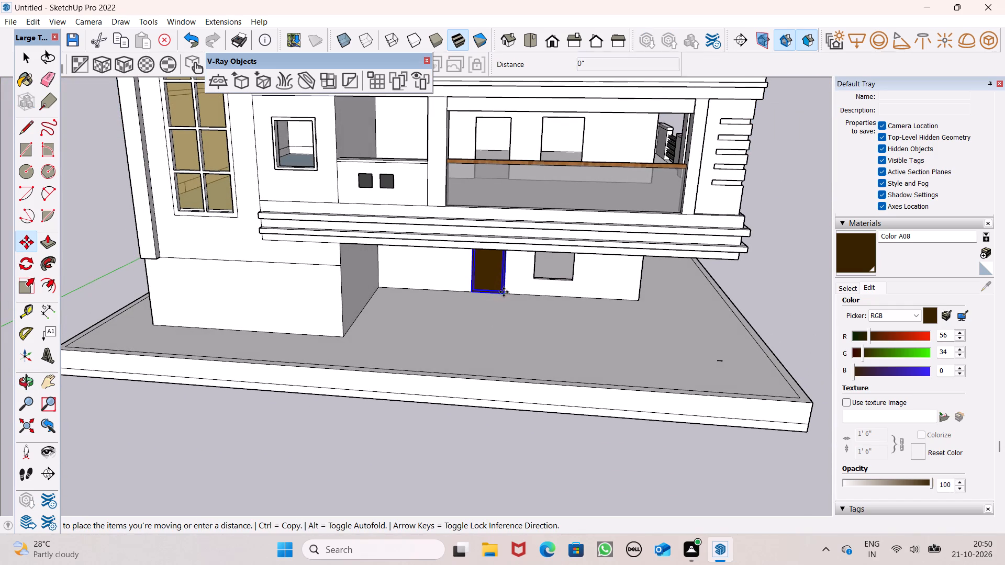
drag(504, 292, 510, 182)
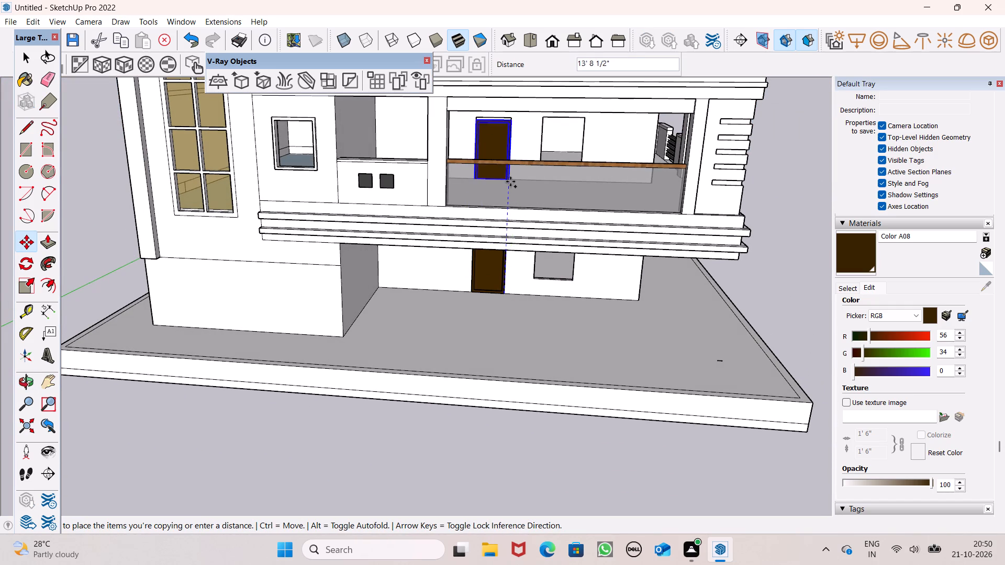
drag(510, 182, 510, 177)
Align the copied door's bottom corner with the first-floor door opening behind the railing, and clear the selection.
scroll(505, 140, up, 11)
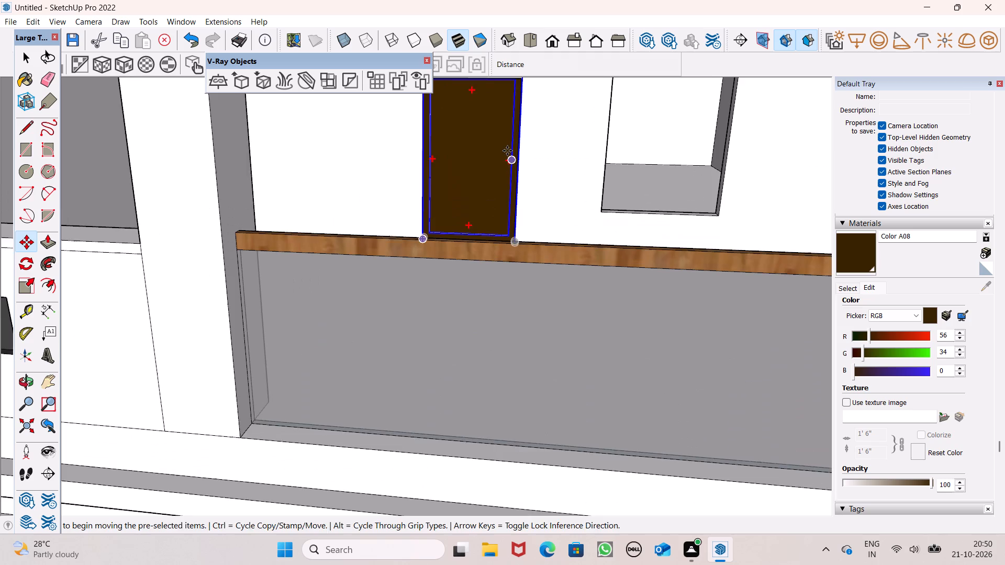
drag(517, 252, 516, 257)
scroll(500, 227, down, 5)
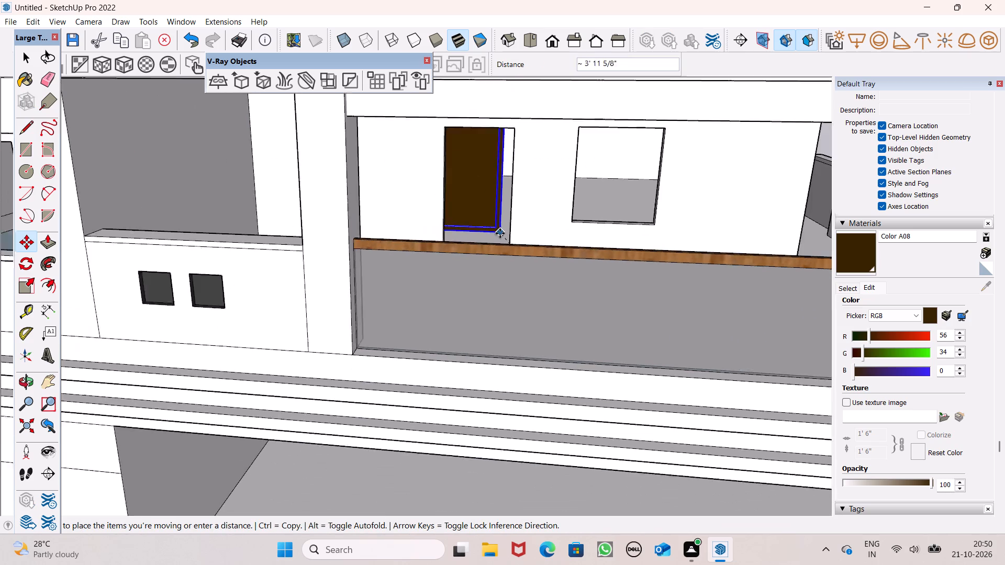
drag(508, 246, 511, 239)
scroll(511, 241, up, 7)
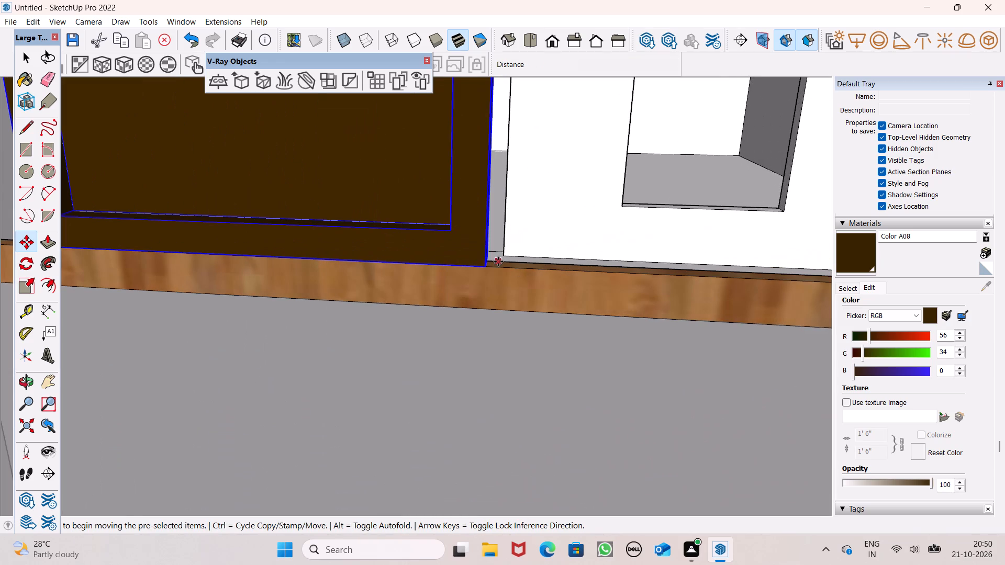
drag(486, 267, 506, 250)
scroll(517, 263, up, 5)
middle_click(517, 263)
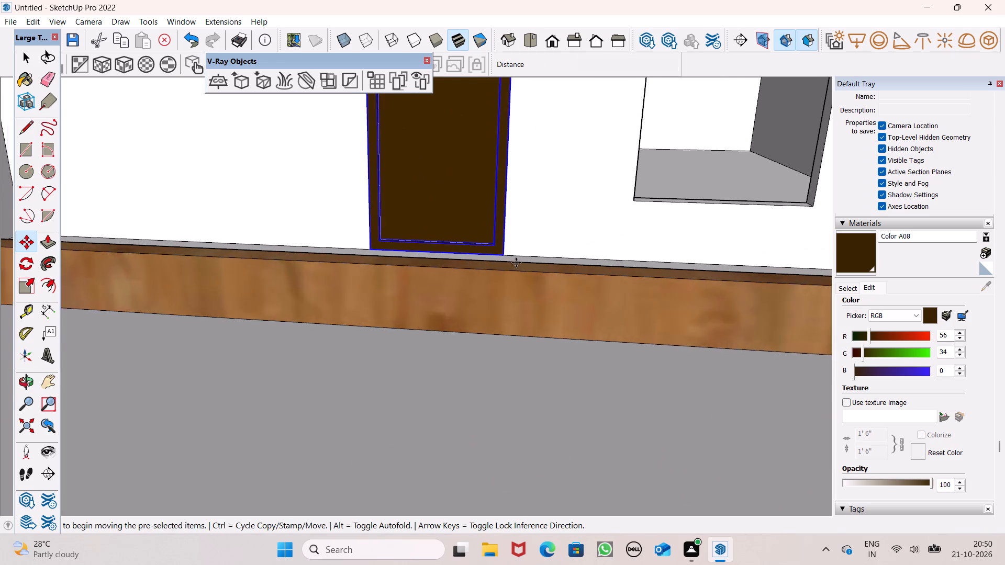
scroll(516, 263, up, 3)
middle_drag(514, 258, 520, 209)
scroll(543, 133, down, 17)
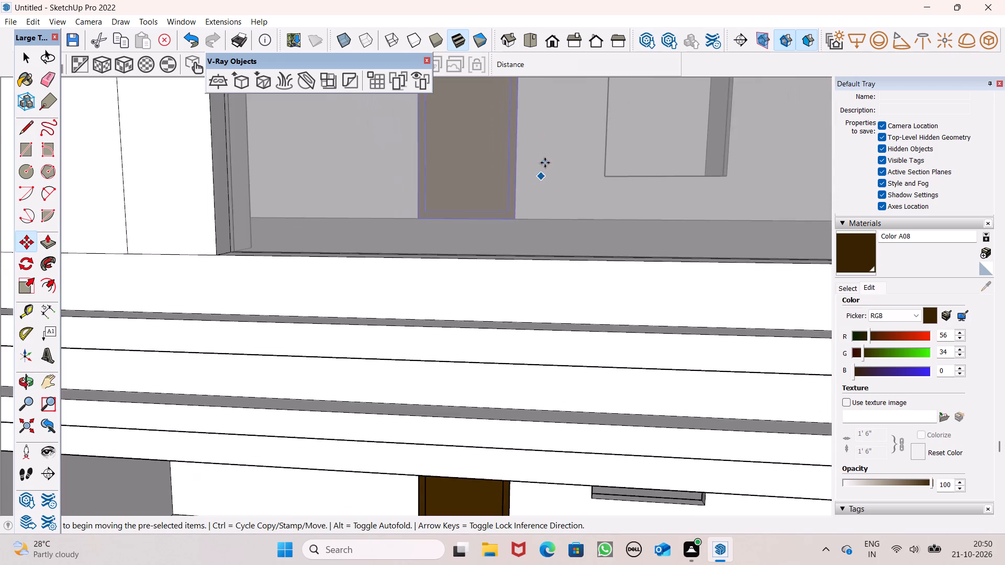
scroll(545, 163, down, 20)
scroll(545, 163, down, 2)
key(space)
click(704, 405)
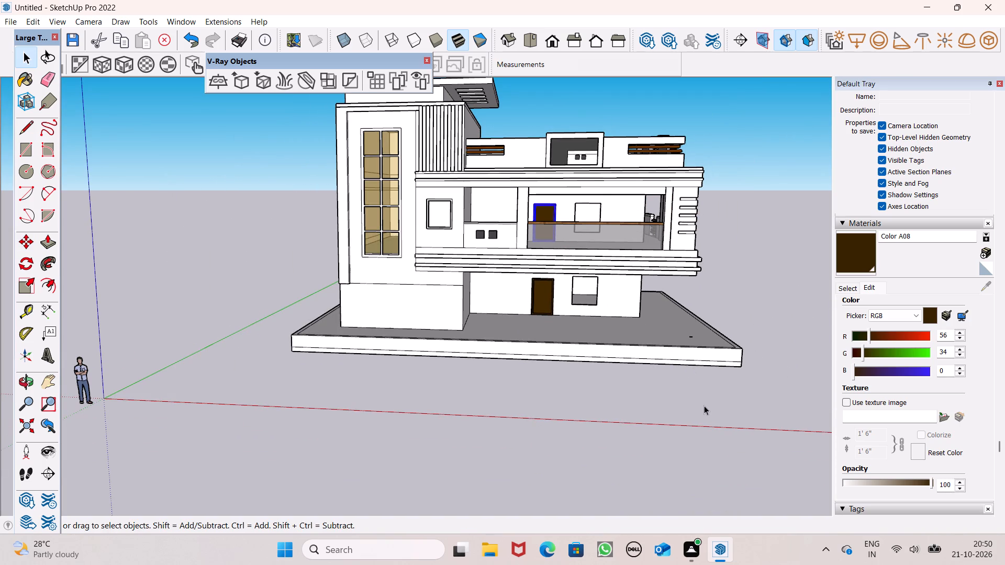
Move the three-pane window group from beside the house to the area in front of the ground-floor window opening.
scroll(411, 348, down, 6)
click(684, 343)
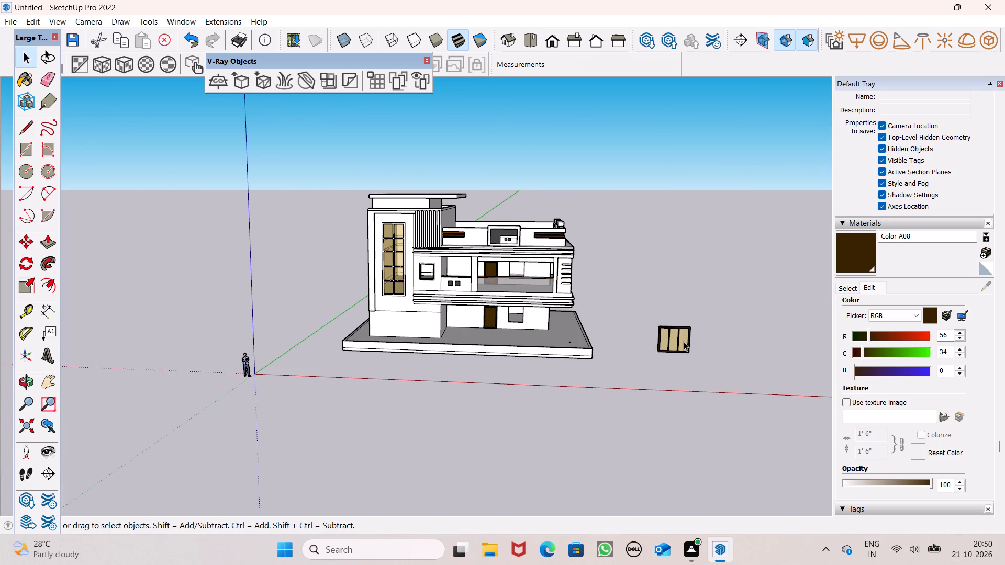
scroll(684, 342, up, 4)
key(m)
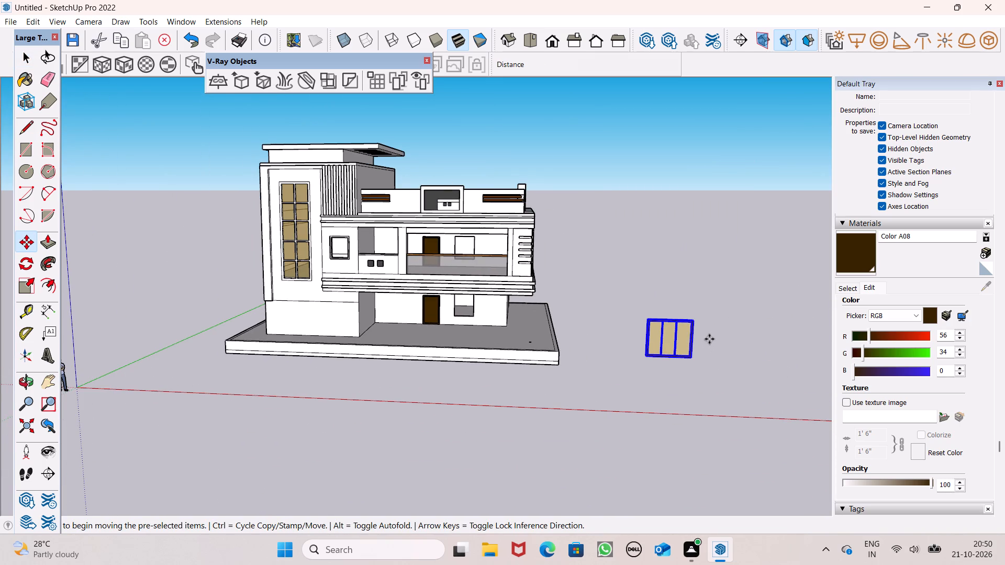
key(Return)
drag(694, 361, 502, 324)
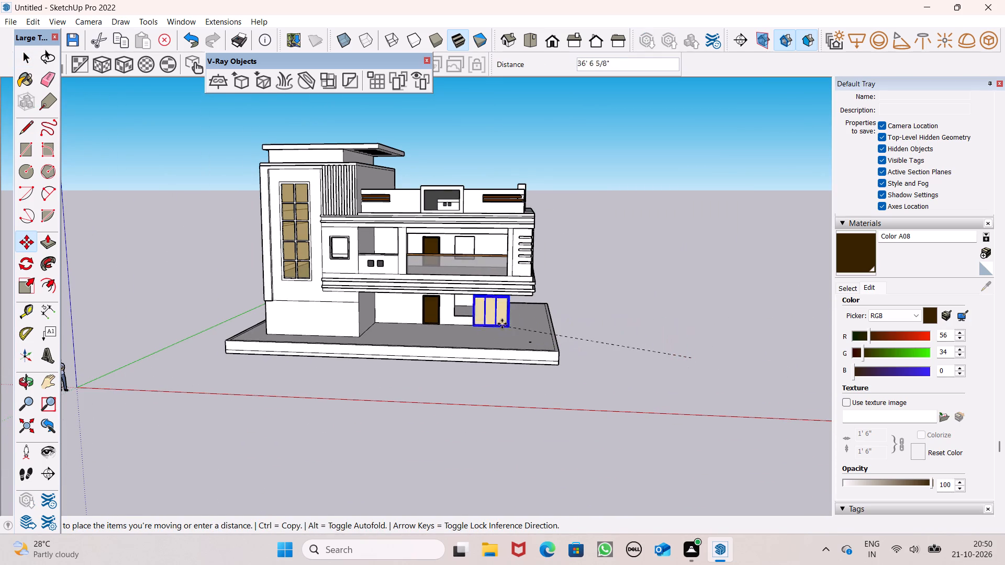
drag(502, 324, 470, 314)
scroll(479, 315, up, 9)
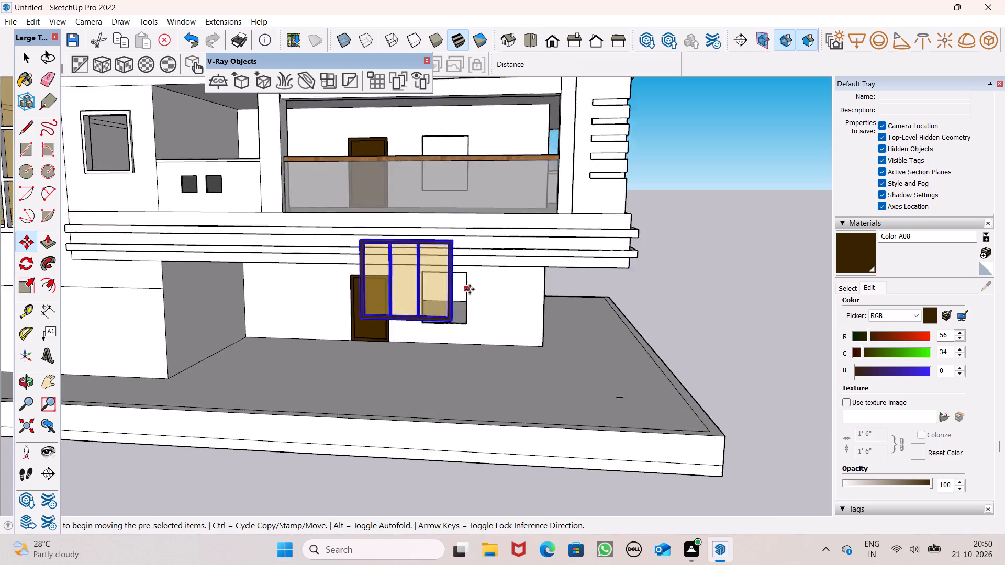
scroll(470, 289, up, 5)
drag(413, 387, 479, 387)
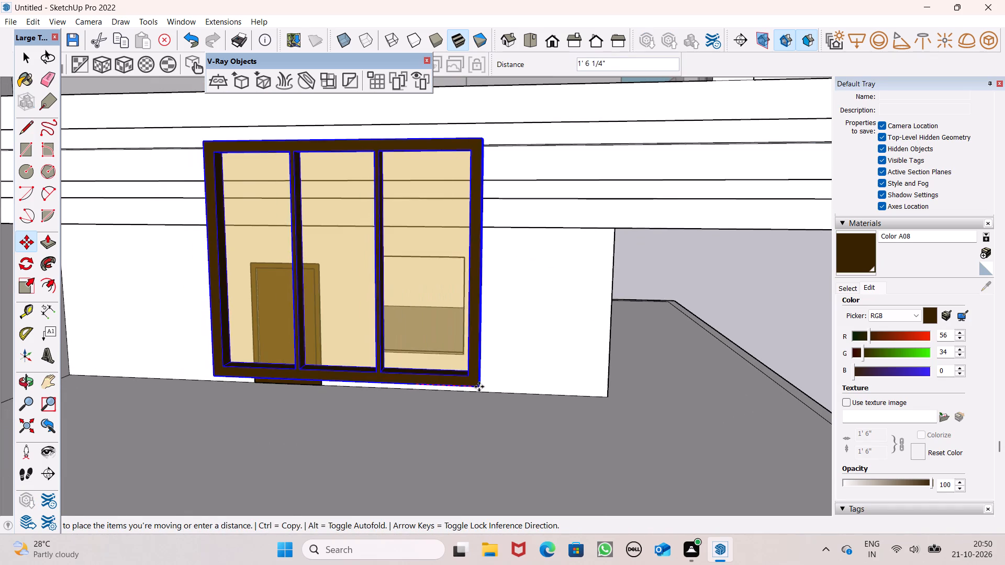
drag(479, 387, 674, 409)
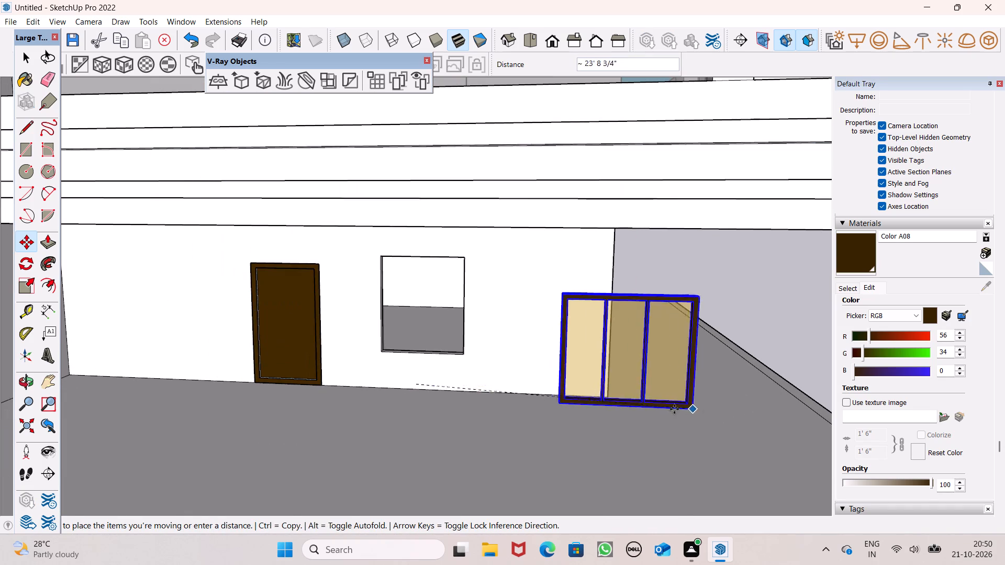
drag(674, 409, 590, 436)
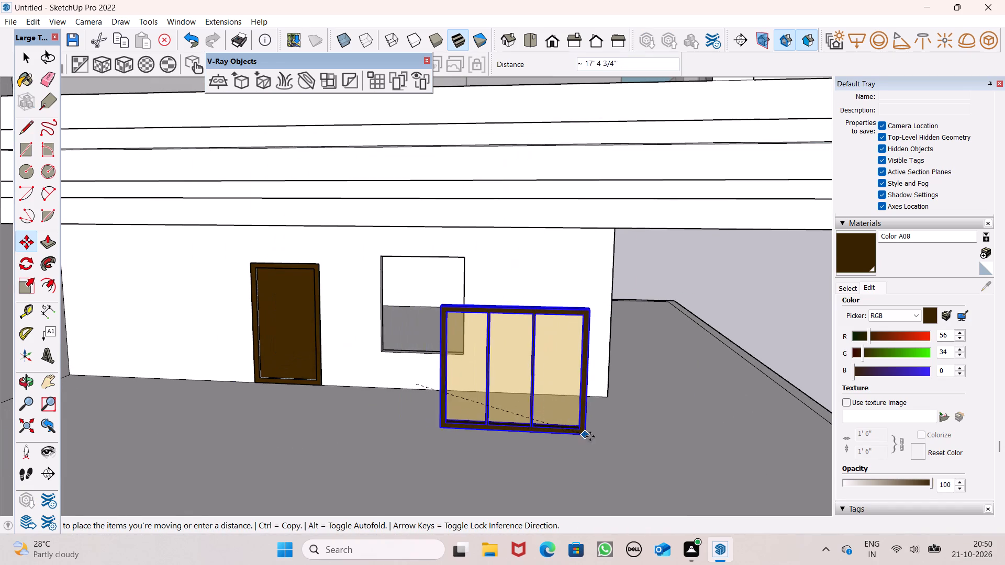
drag(590, 436, 591, 414)
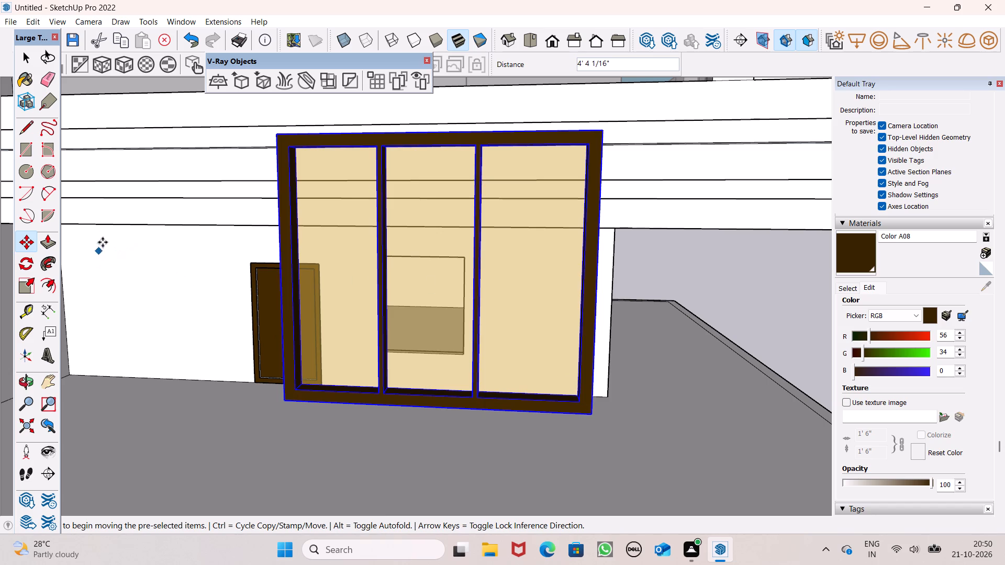
Scale the three-pane window group down from its corner to a factor of about 0.37.
click(24, 281)
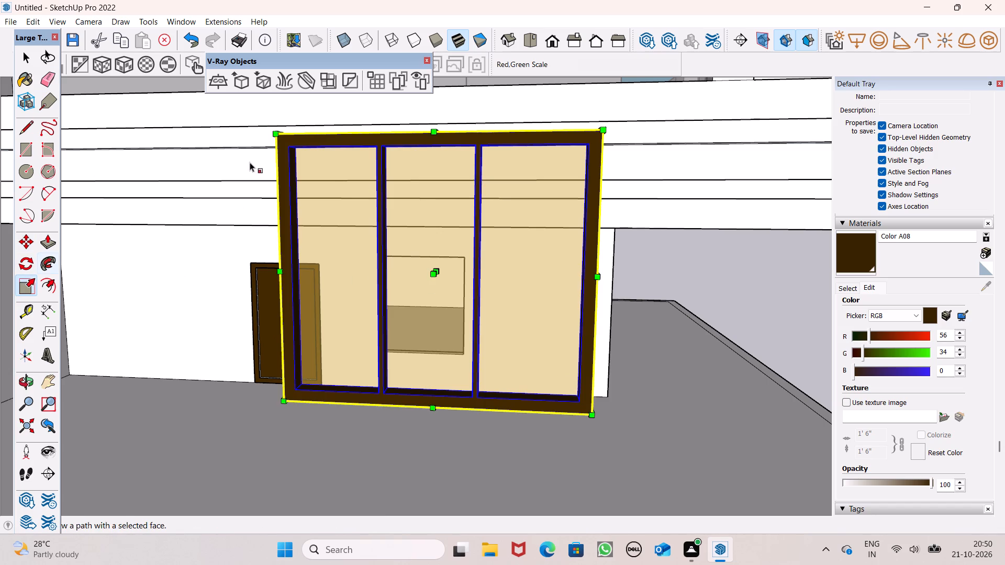
drag(274, 137, 430, 363)
key(space)
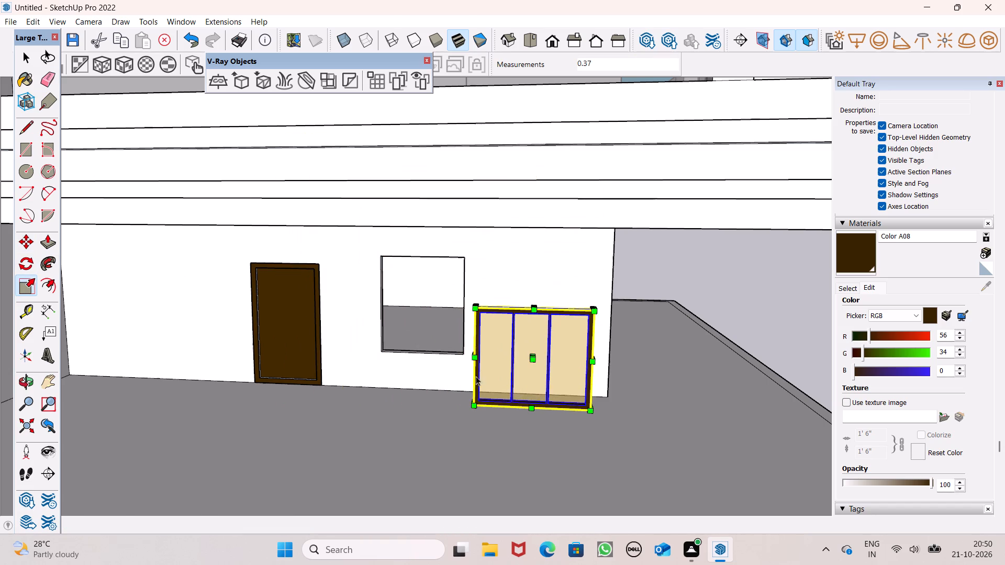
Move the three-pane window group about 14' 6 13/16" from in front of the house to the ground-floor window opening.
key(m)
key(Return)
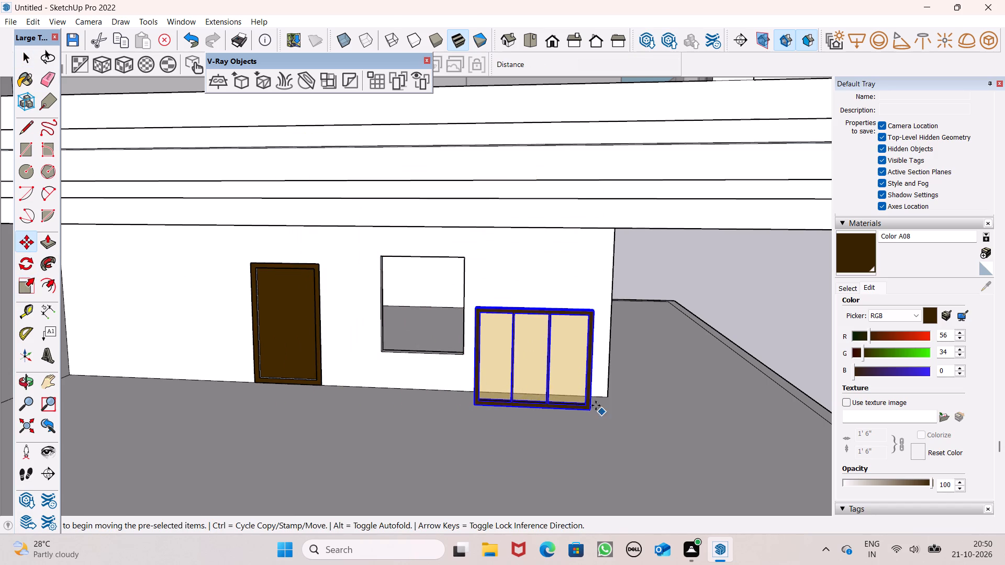
middle_drag(550, 395, 671, 410)
scroll(765, 345, down, 6)
scroll(516, 367, up, 3)
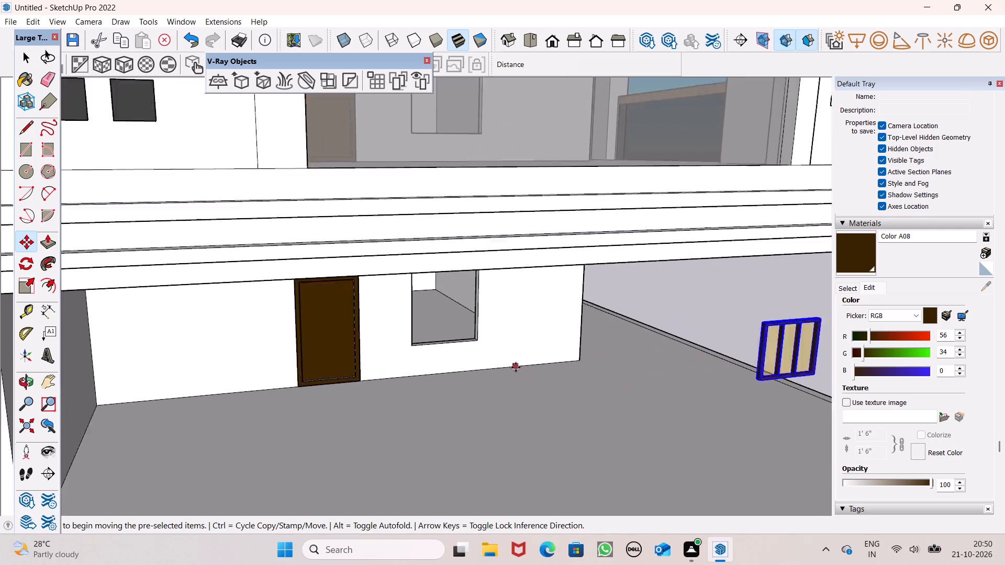
scroll(516, 367, up, 2)
scroll(680, 365, down, 4)
drag(803, 375, 706, 366)
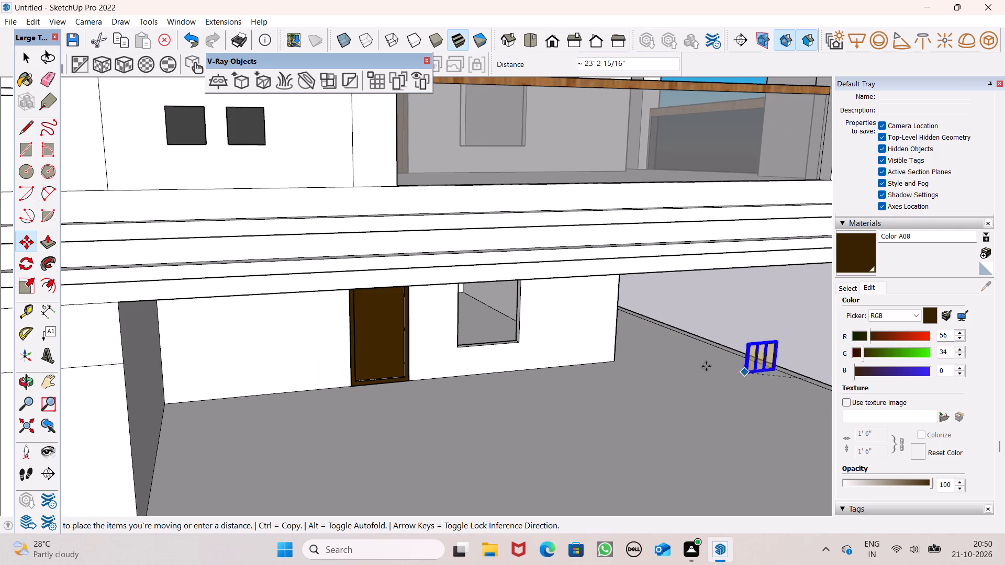
drag(706, 366, 460, 343)
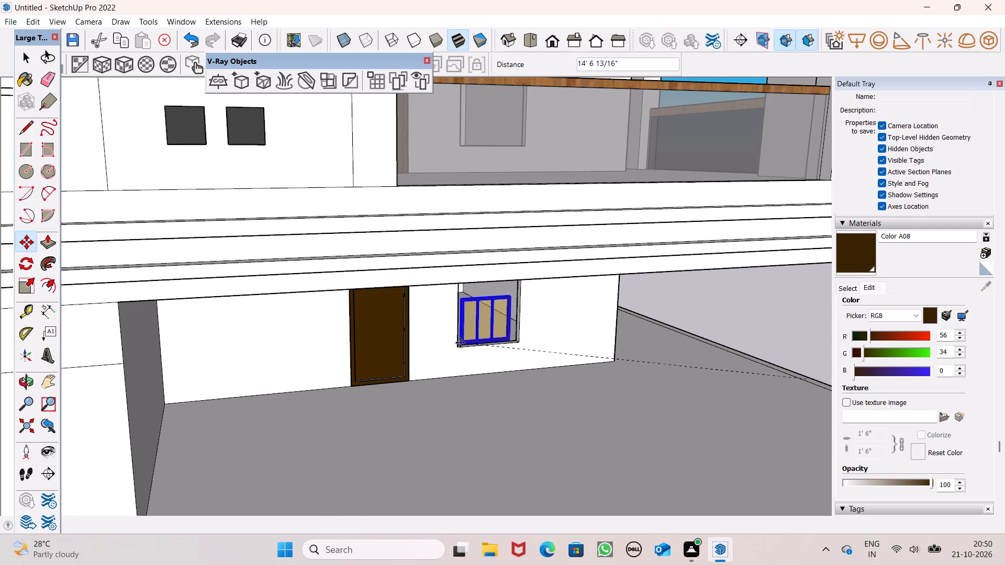
Shift the window group about 6' 2 1/4" so its lower corner meets the opening's lower corner farther from the door.
scroll(488, 343, up, 7)
middle_drag(550, 347, 478, 365)
scroll(504, 366, down, 4)
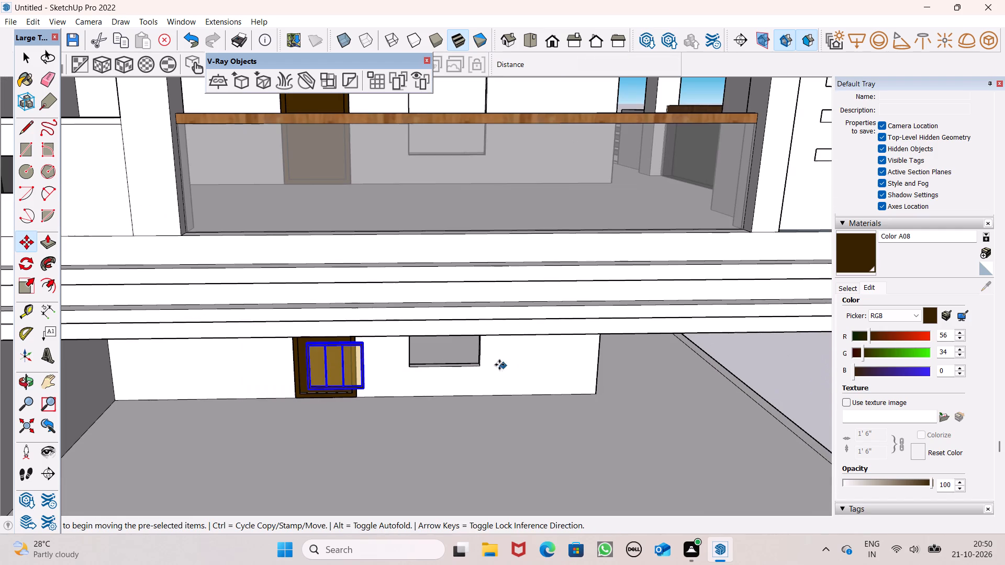
drag(366, 394, 478, 361)
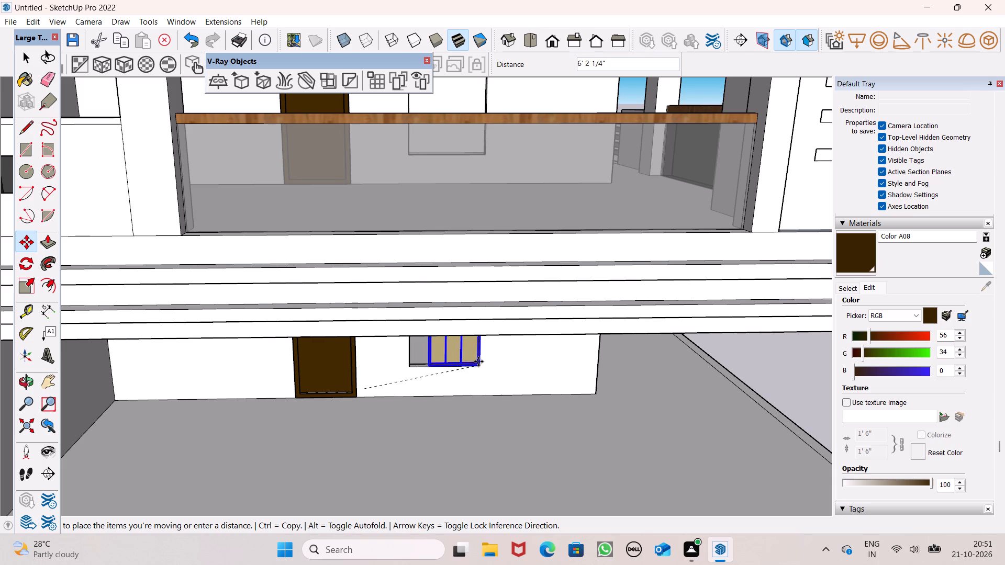
drag(478, 361, 473, 365)
scroll(475, 361, up, 8)
drag(465, 375, 486, 372)
scroll(480, 364, up, 7)
middle_drag(493, 375, 490, 376)
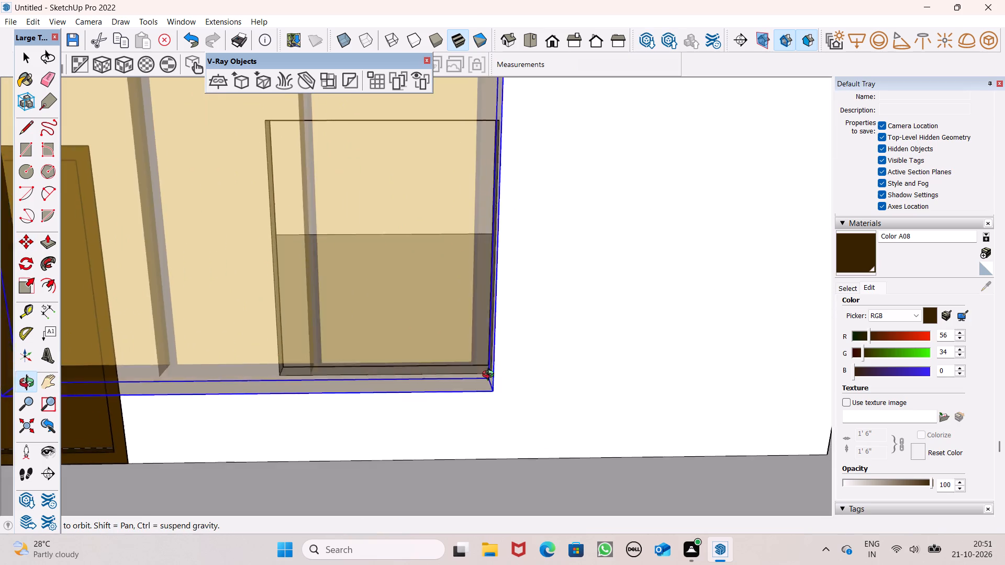
middle_drag(490, 376, 413, 365)
Move the window group about 11' 8 3/8" back into the wall opening and seat its bottom corner on the opening's outer bottom corner.
drag(478, 404, 580, 403)
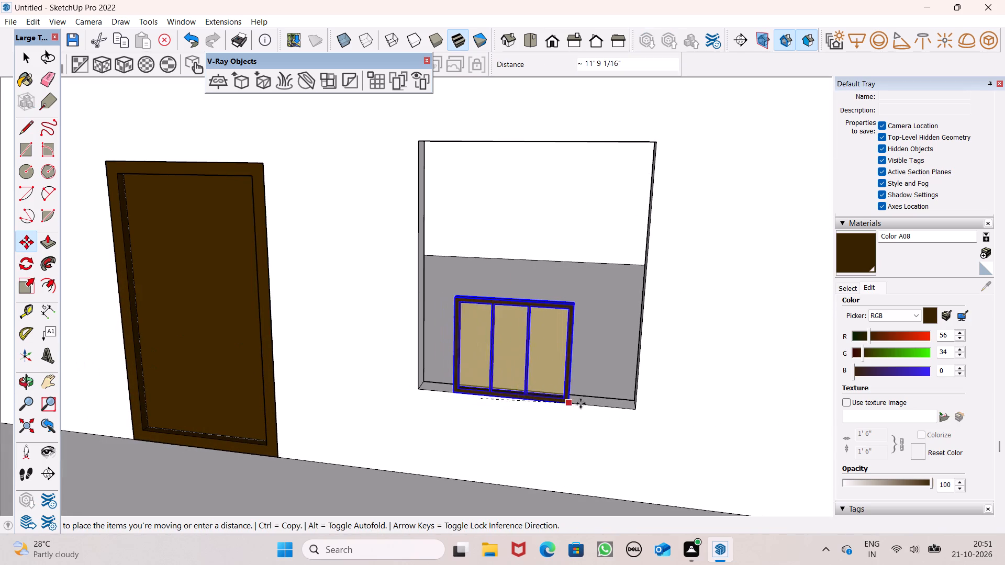
drag(580, 403, 635, 389)
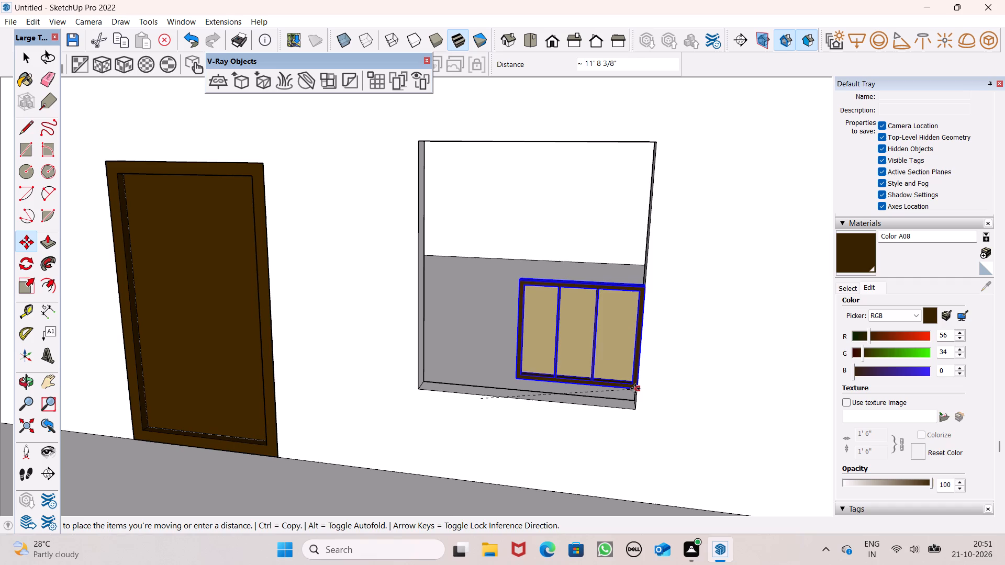
drag(635, 389, 635, 389)
scroll(620, 392, up, 6)
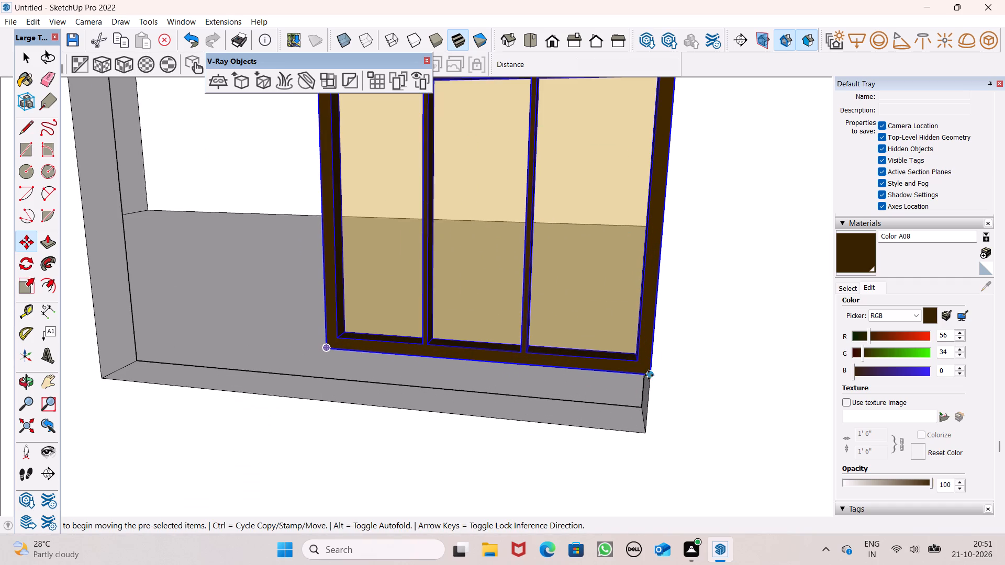
drag(649, 375, 649, 426)
scroll(665, 329, down, 14)
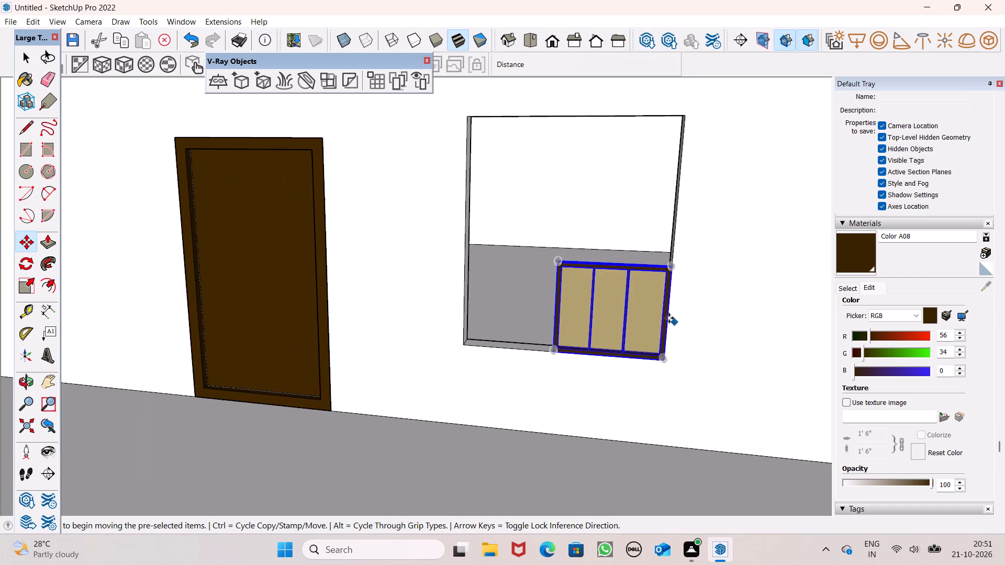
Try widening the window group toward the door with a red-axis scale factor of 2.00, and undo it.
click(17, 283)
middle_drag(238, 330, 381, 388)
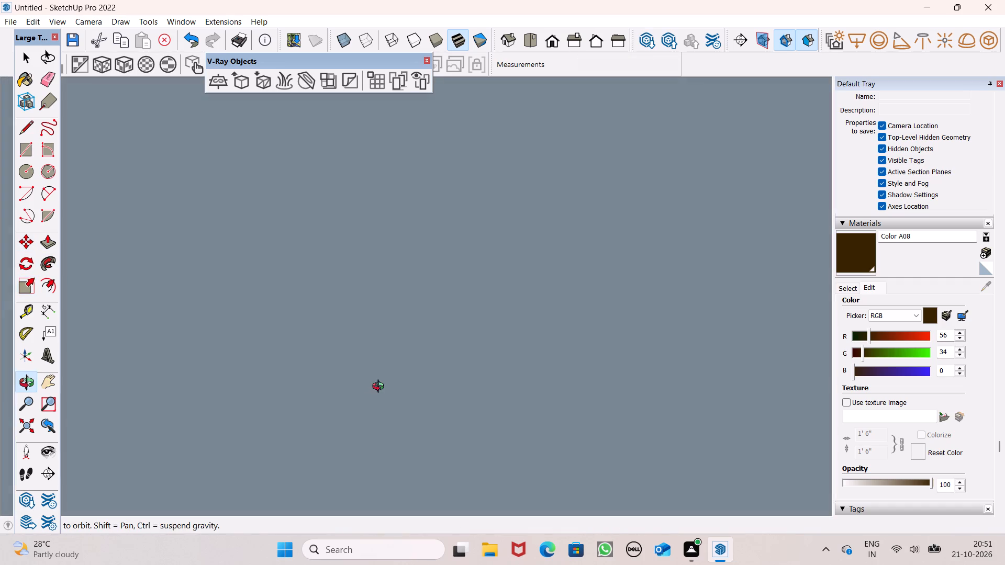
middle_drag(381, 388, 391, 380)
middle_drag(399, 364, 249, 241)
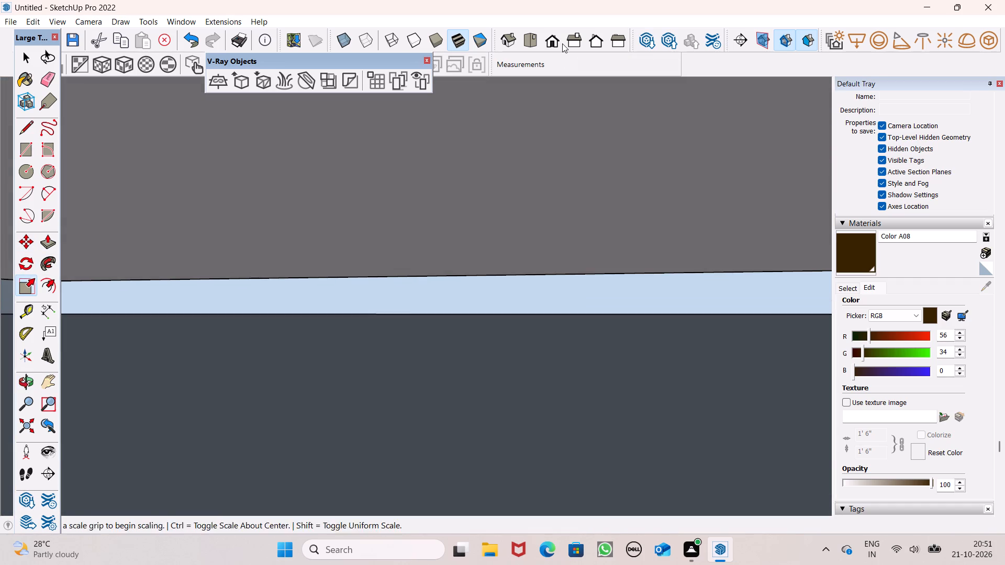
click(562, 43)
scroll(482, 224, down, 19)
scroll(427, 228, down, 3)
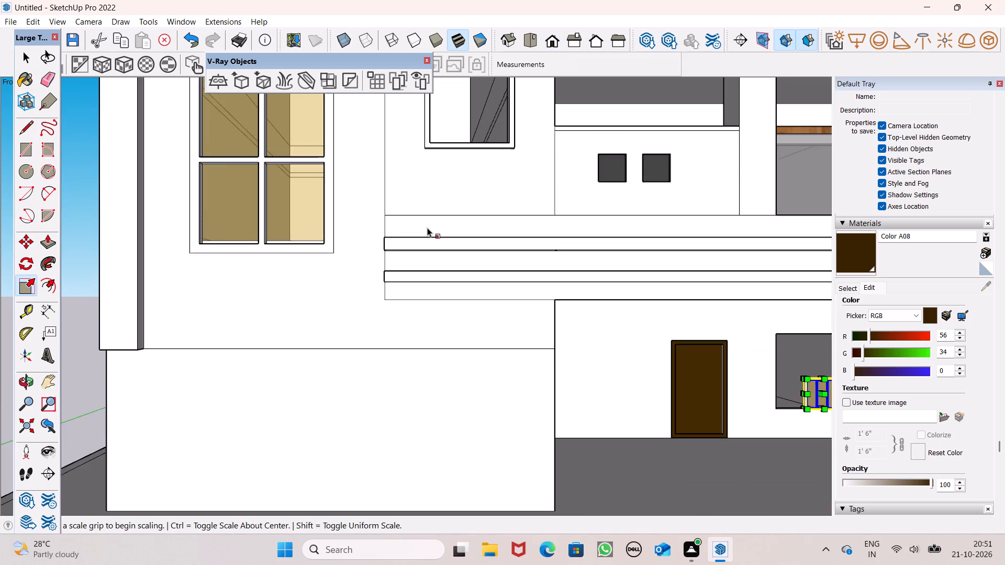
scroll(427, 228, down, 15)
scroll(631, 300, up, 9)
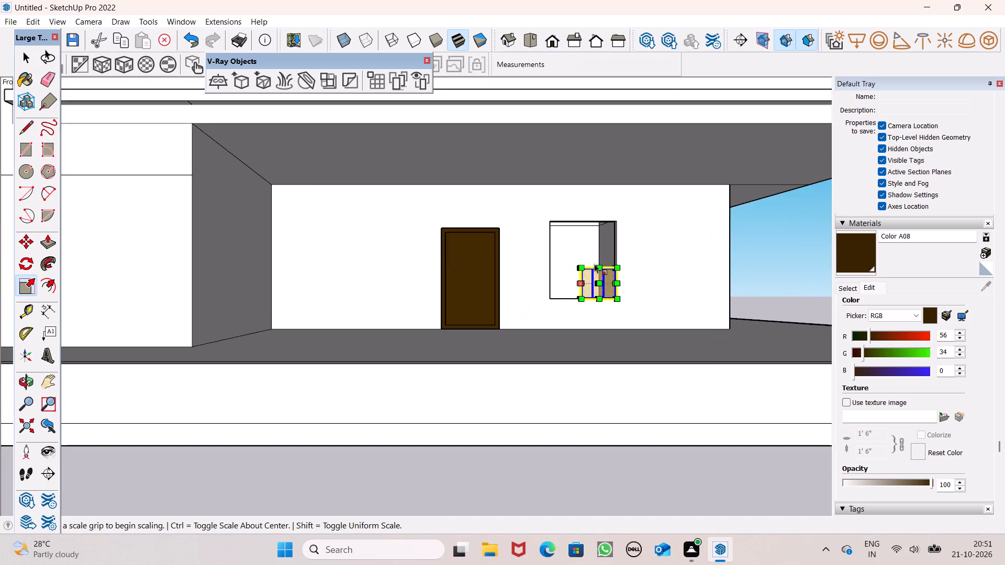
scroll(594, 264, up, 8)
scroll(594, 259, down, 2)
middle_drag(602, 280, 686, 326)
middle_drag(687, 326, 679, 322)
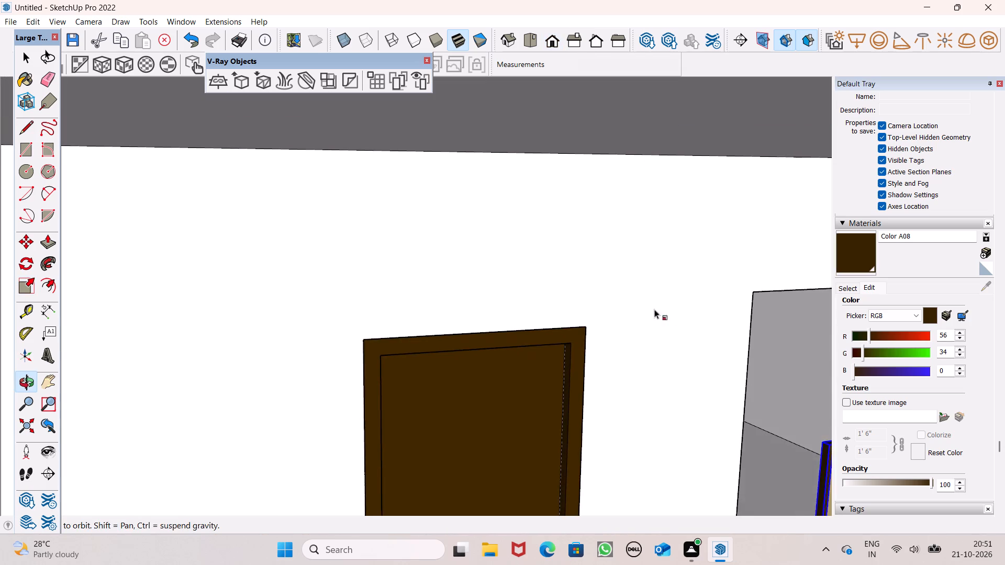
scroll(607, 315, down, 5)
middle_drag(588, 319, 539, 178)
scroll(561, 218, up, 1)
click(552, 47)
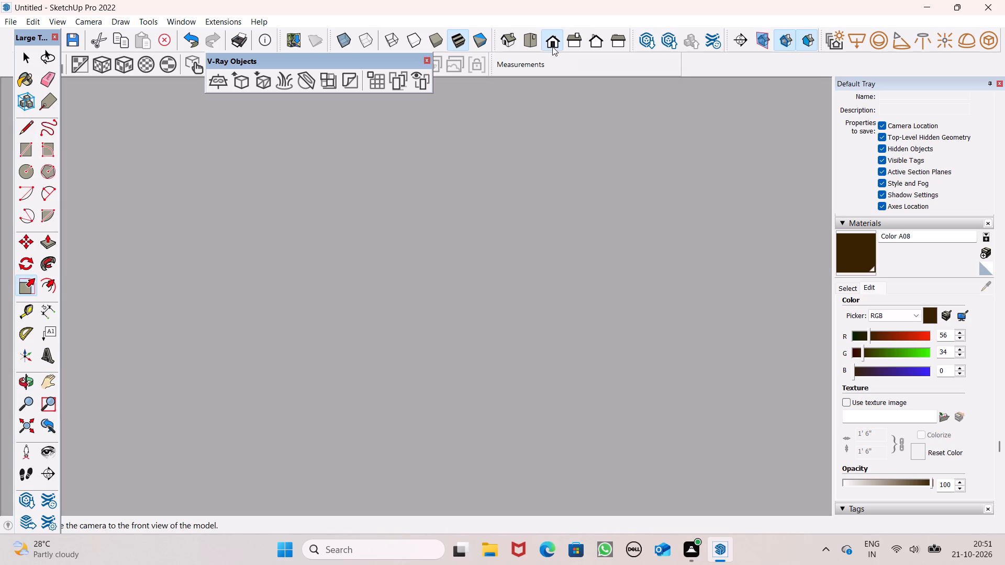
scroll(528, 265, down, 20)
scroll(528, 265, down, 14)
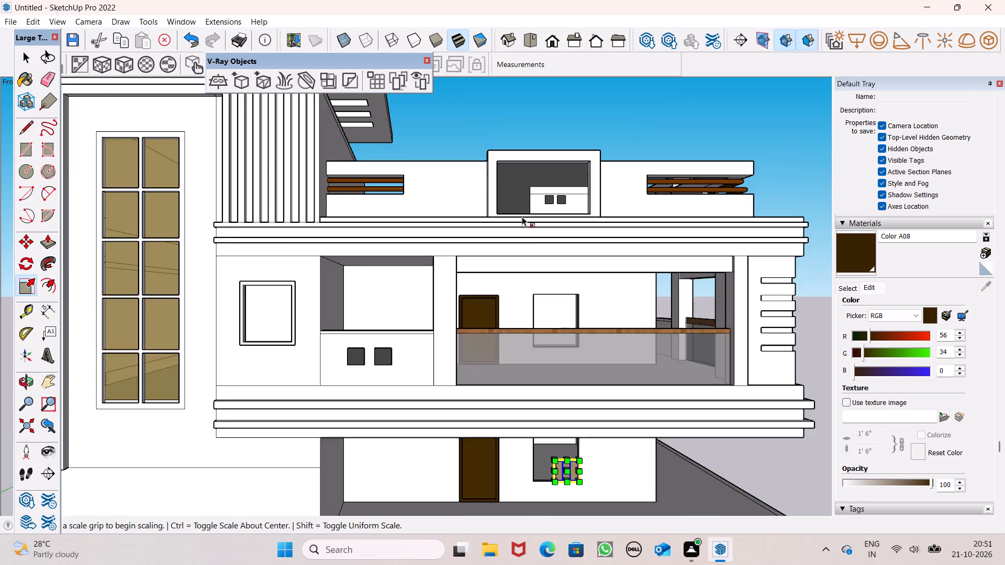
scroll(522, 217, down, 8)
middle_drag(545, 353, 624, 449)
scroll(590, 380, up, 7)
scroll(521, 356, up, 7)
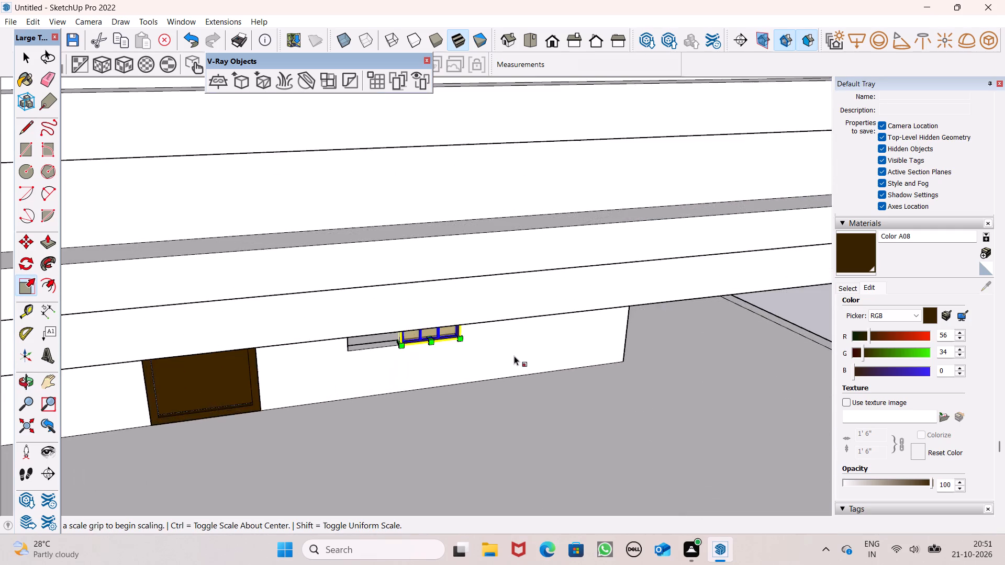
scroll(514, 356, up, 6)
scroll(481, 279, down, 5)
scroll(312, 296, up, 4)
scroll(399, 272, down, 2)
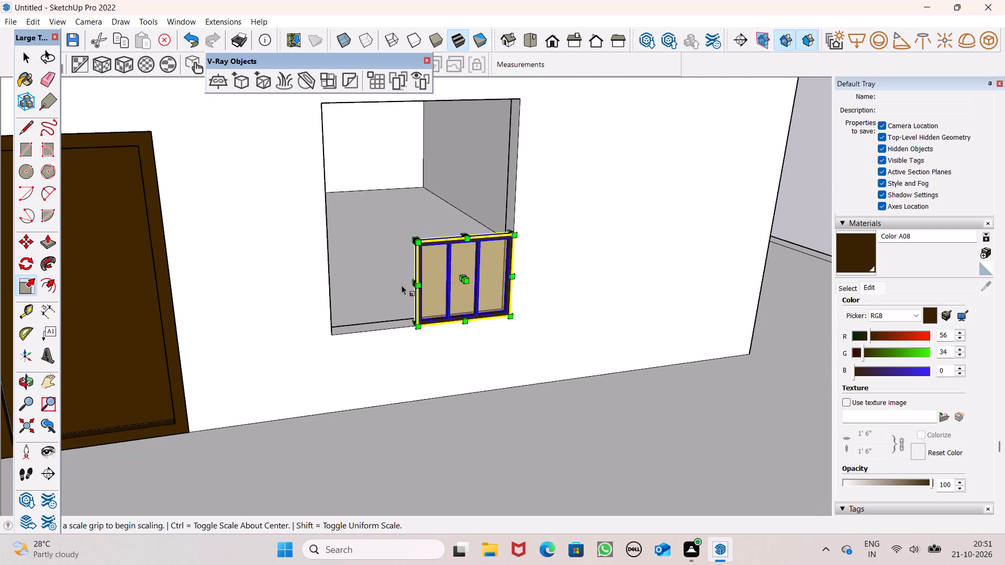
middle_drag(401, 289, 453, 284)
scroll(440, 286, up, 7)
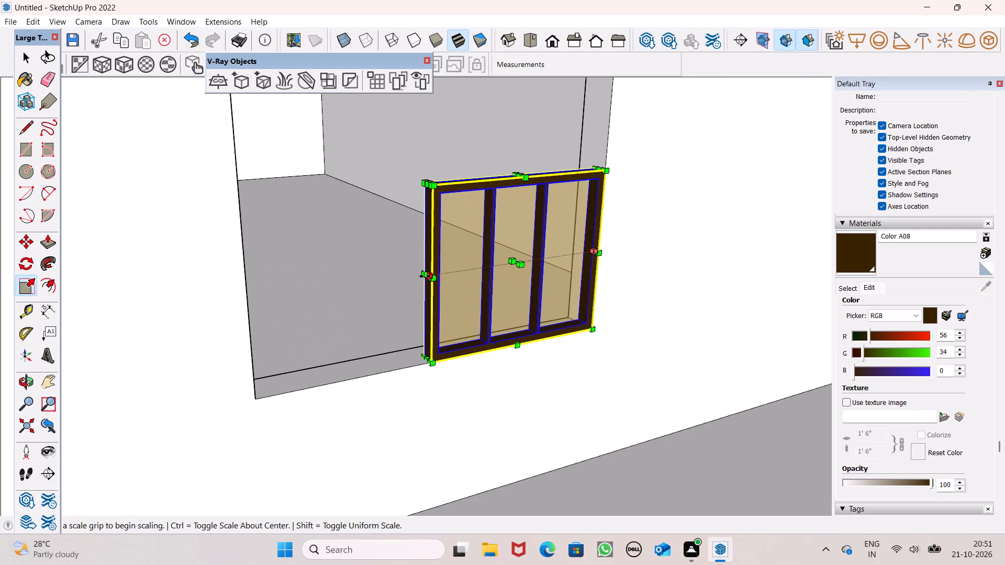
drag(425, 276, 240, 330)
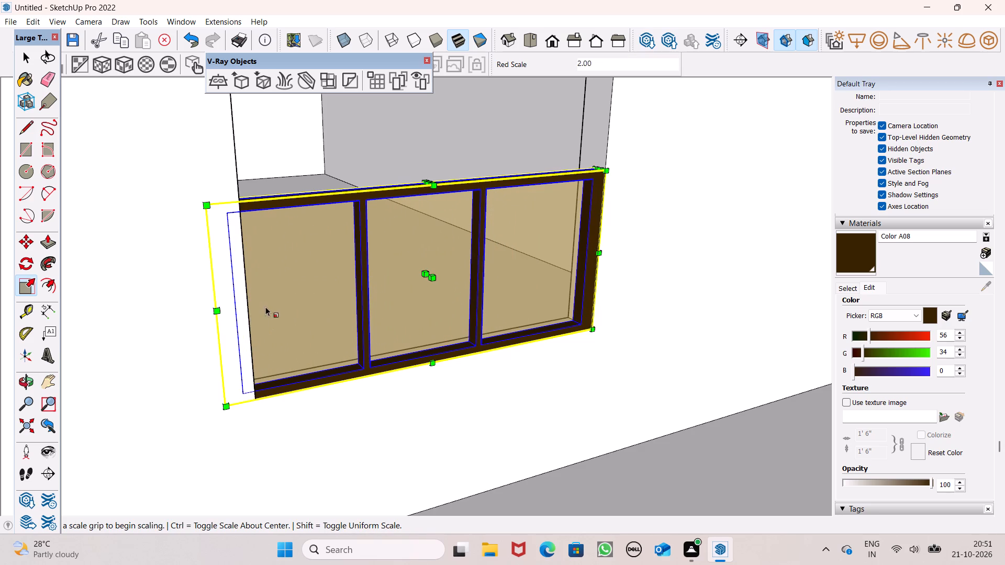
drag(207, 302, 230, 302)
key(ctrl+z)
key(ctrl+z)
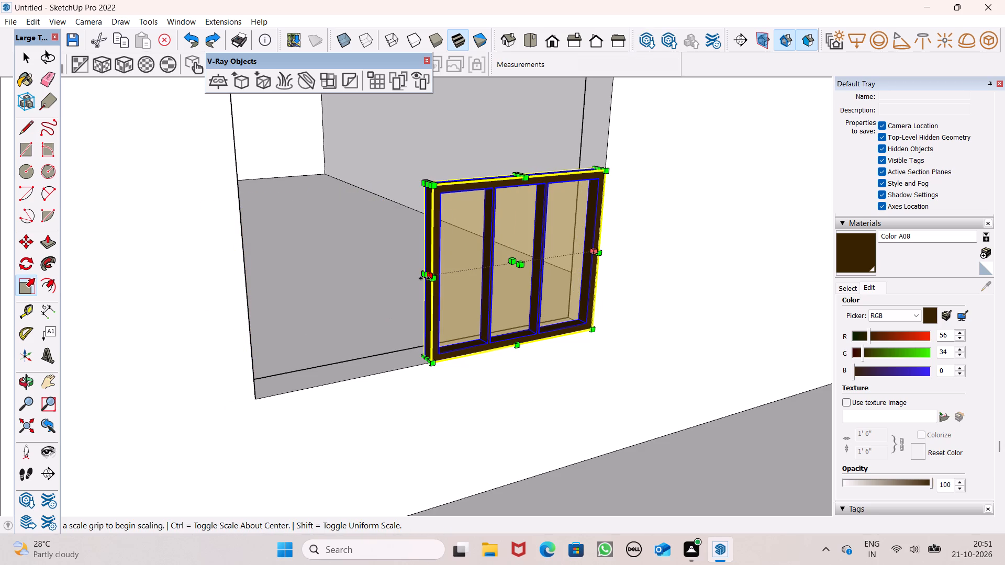
Widen the window group toward the door to a red-axis scale factor of 1.89, spanning the opening's width.
drag(425, 278, 254, 329)
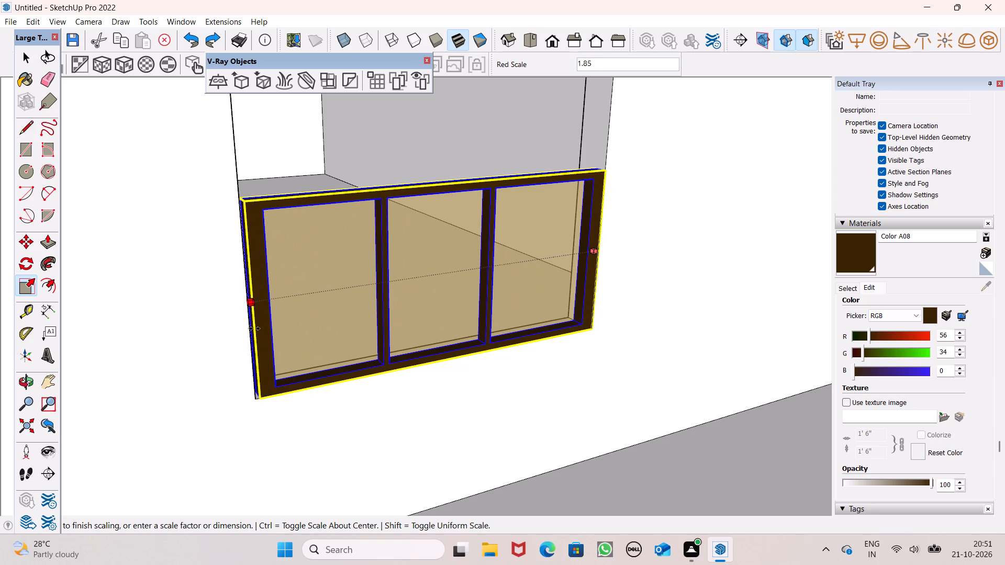
drag(254, 329, 244, 329)
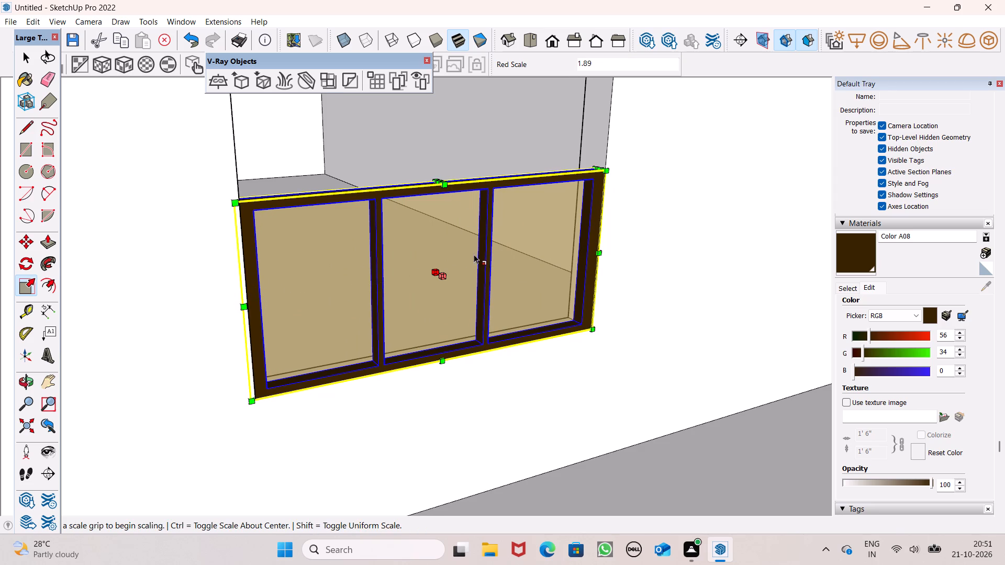
Stretch the window group upward to the opening's top edge, with a blue-axis scale factor of about 2.44.
scroll(474, 255, down, 11)
scroll(452, 135, up, 5)
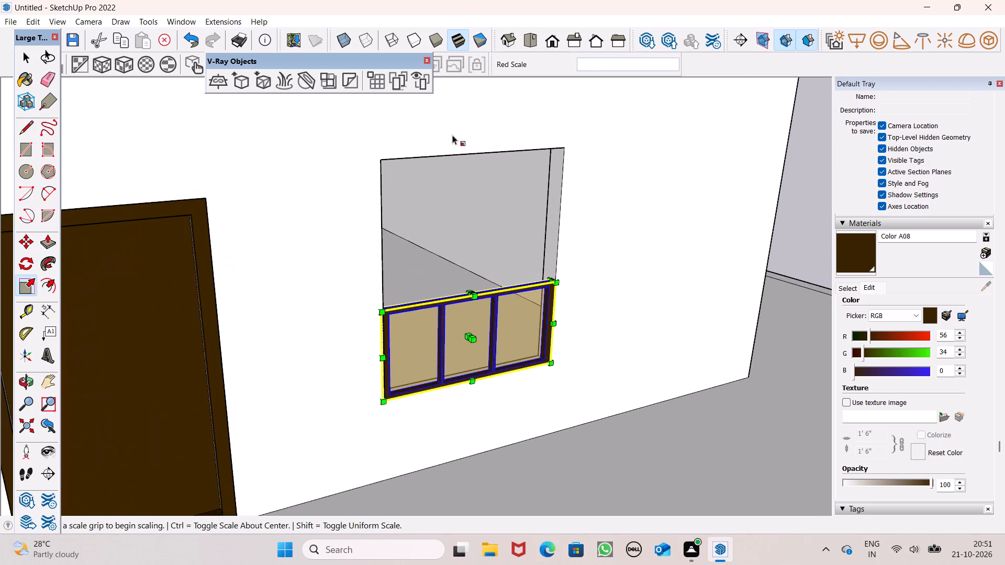
scroll(482, 212, up, 3)
scroll(497, 359, down, 2)
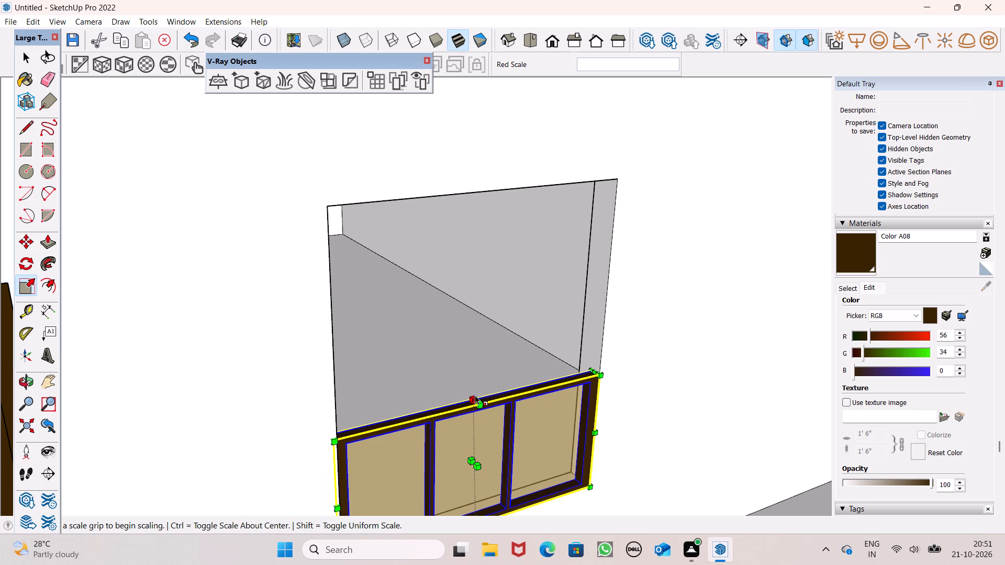
drag(474, 399, 485, 200)
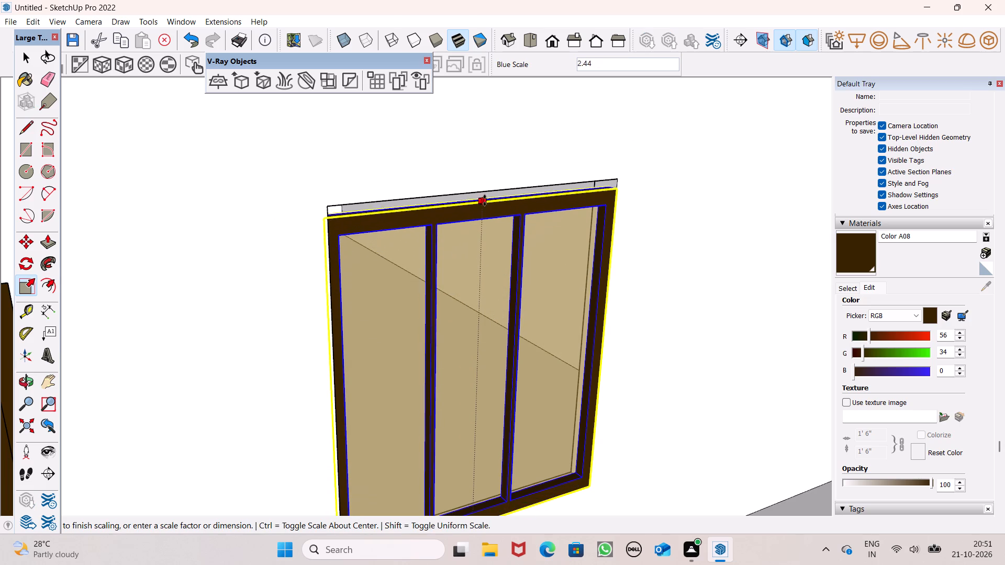
drag(485, 200, 484, 193)
scroll(475, 267, down, 7)
key(space)
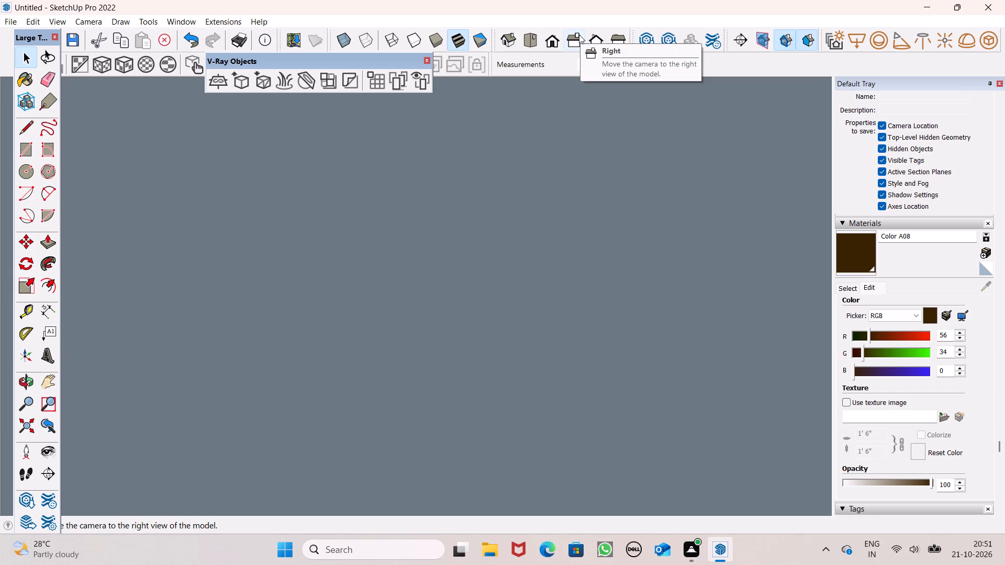
Clear the selection and examine the fitted ground-floor window, the neighbouring door and the whole house from the front.
click(549, 47)
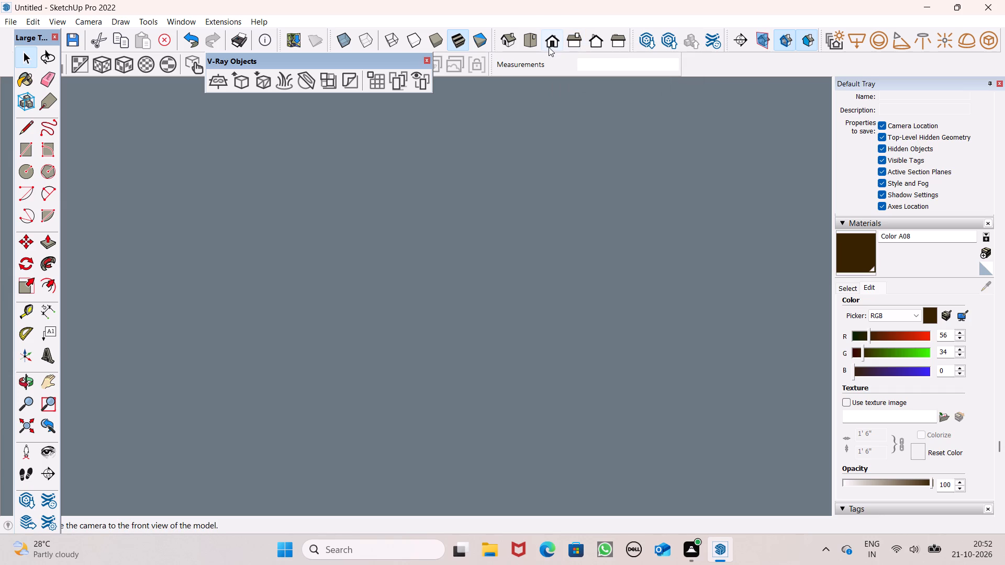
scroll(571, 129, down, 5)
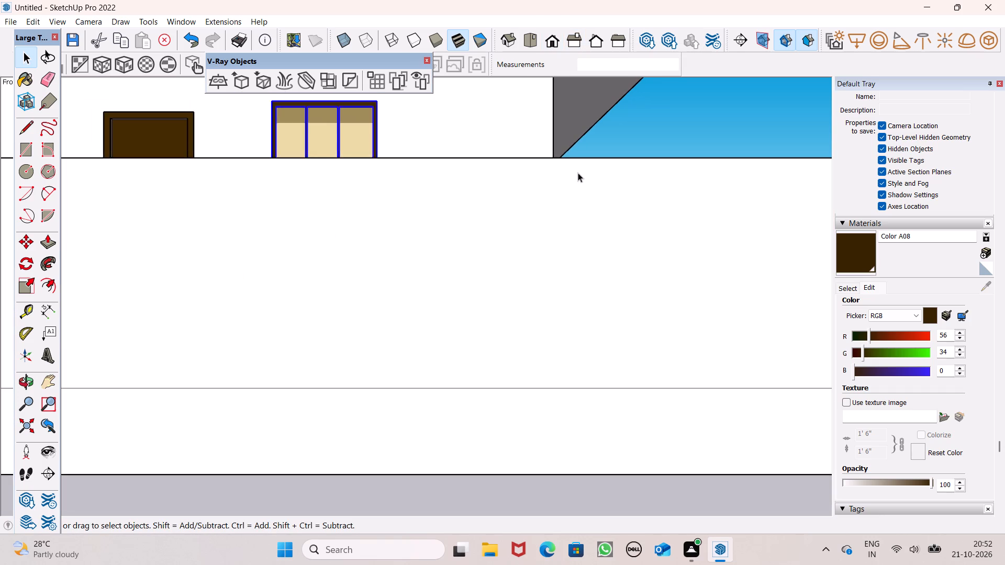
scroll(586, 167, down, 5)
middle_drag(591, 191, 640, 293)
scroll(635, 259, down, 5)
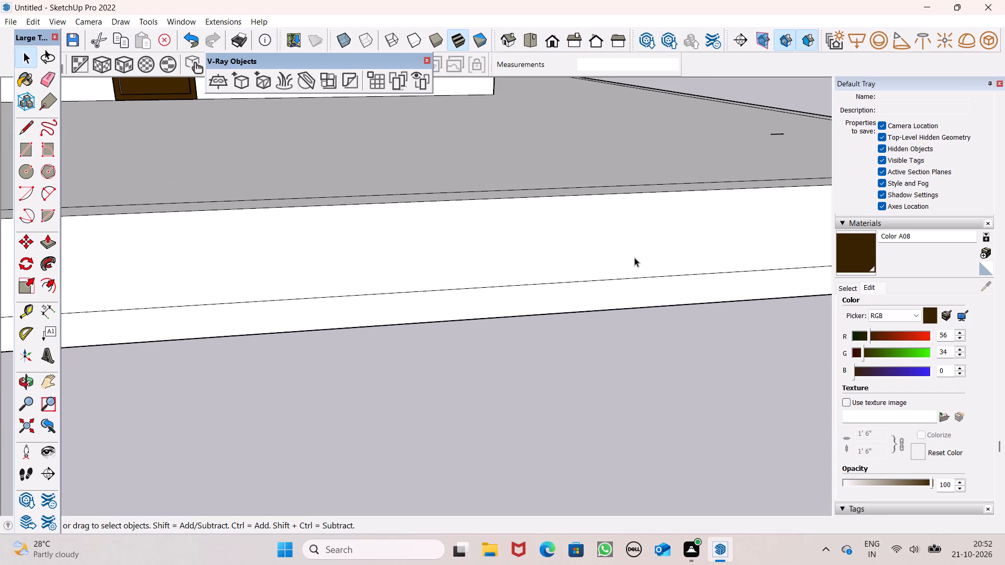
scroll(616, 236, down, 5)
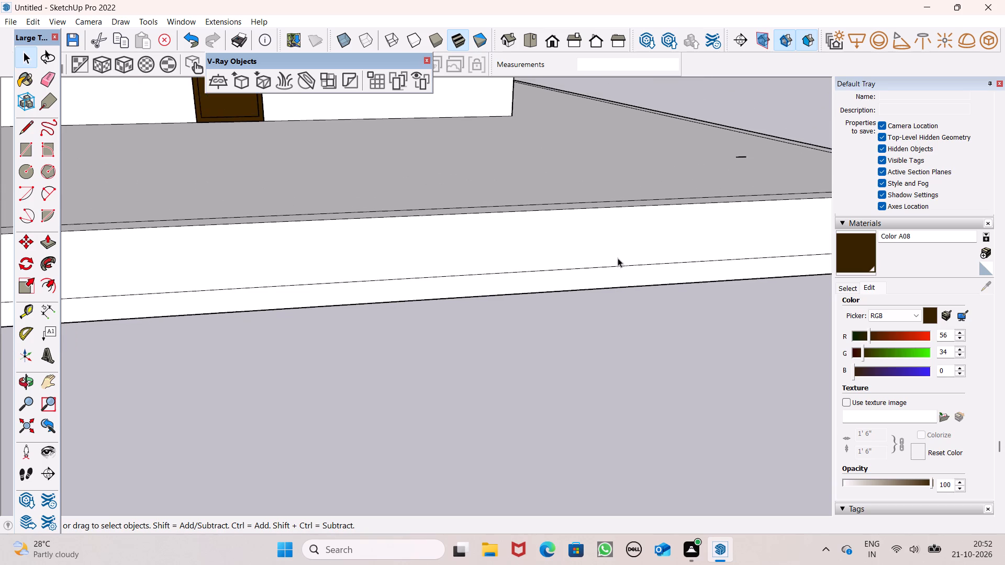
middle_drag(618, 262, 475, 256)
key(space)
scroll(504, 234, down, 11)
click(492, 287)
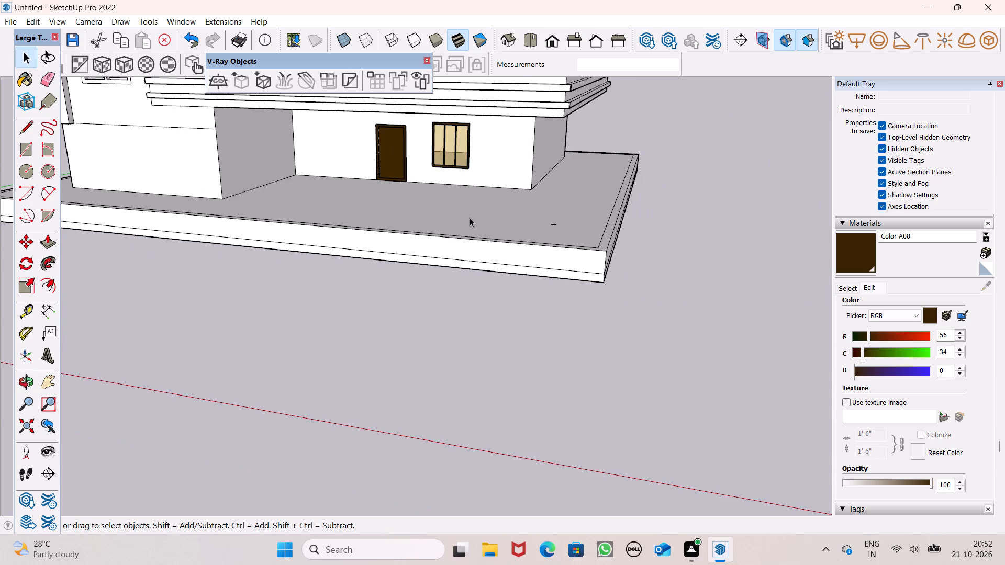
scroll(422, 270, down, 5)
middle_drag(421, 259, 492, 157)
scroll(459, 207, down, 6)
scroll(423, 243, up, 1)
scroll(423, 244, down, 3)
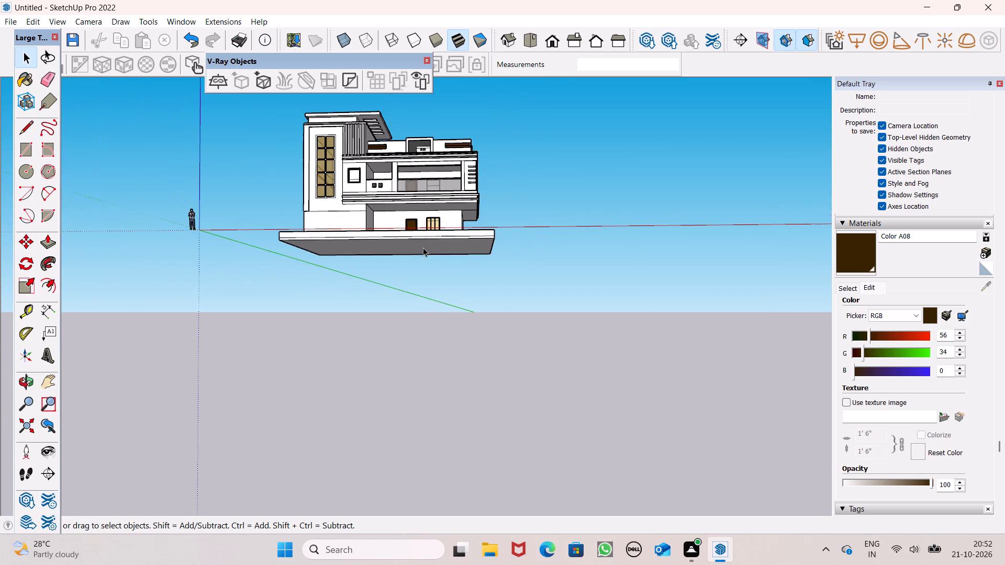
Copy the ground-floor three-pane window group about 23' 2" up to the opening beside the first-floor balcony door.
scroll(411, 106, up, 6)
scroll(442, 174, up, 5)
middle_drag(470, 303, 440, 364)
click(444, 343)
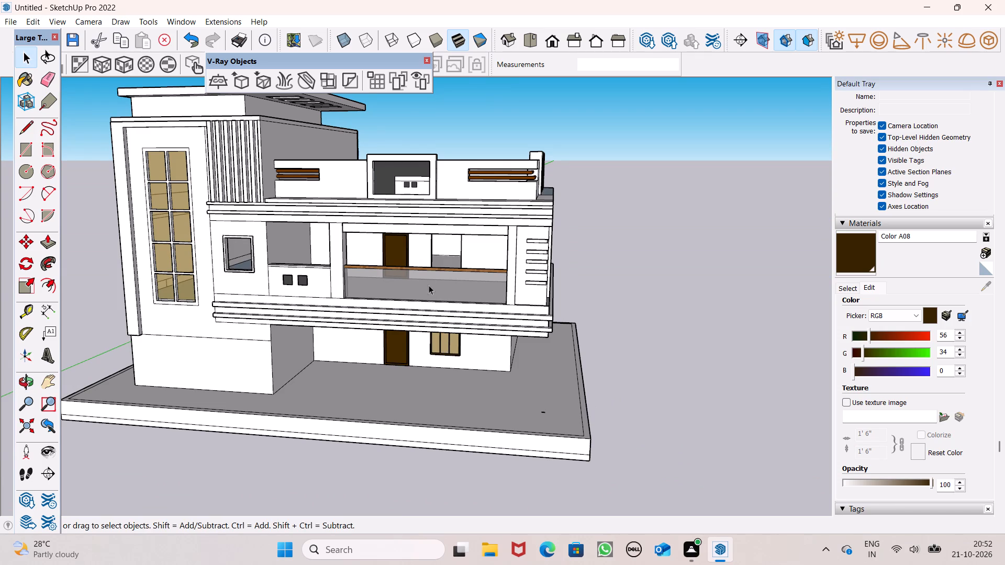
scroll(425, 275, up, 2)
key(m)
key(Return)
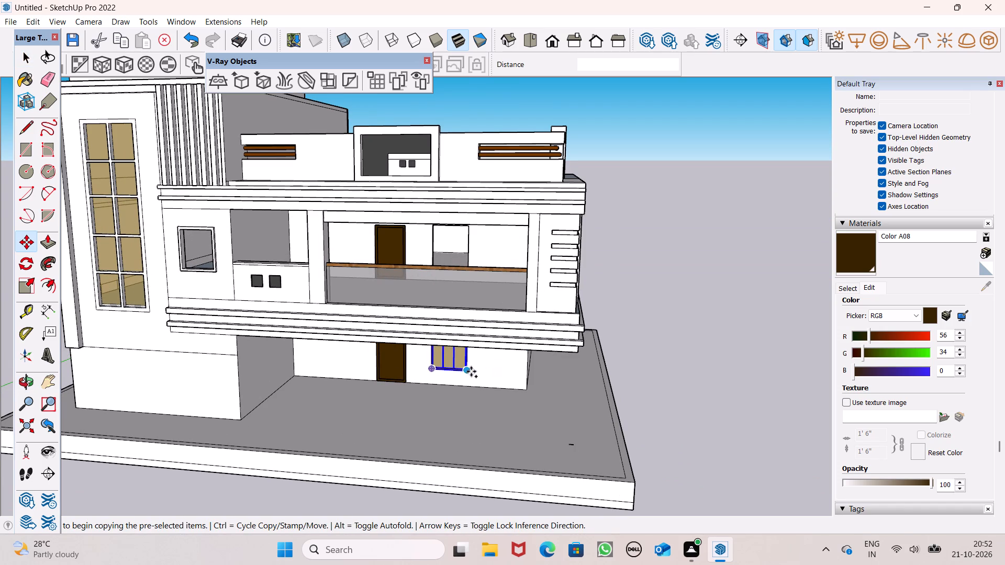
drag(471, 370, 467, 262)
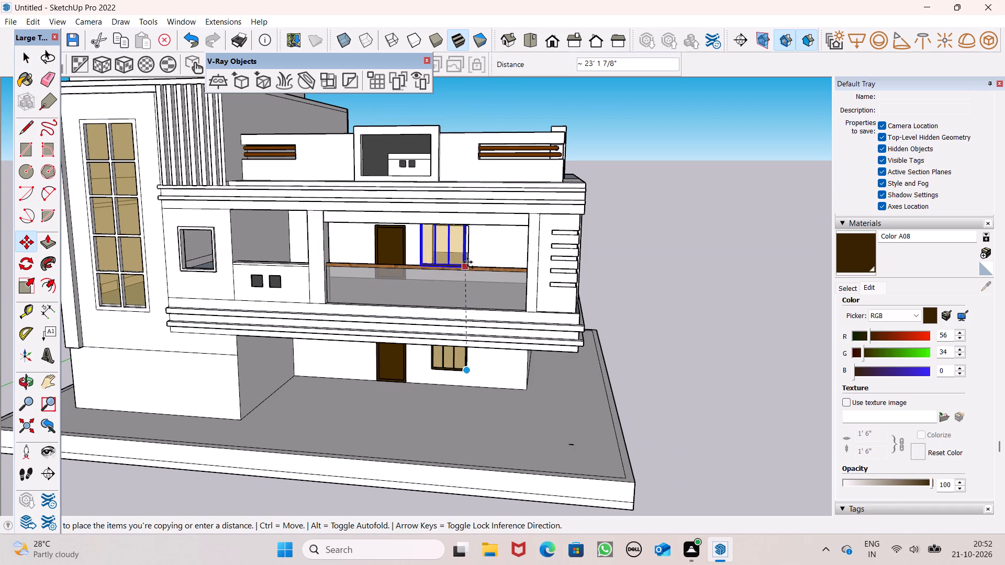
drag(467, 262, 470, 261)
Move the copied window down about 12" to align its bottom corner with the first-floor opening's corner, and clear the selection.
scroll(454, 250, up, 14)
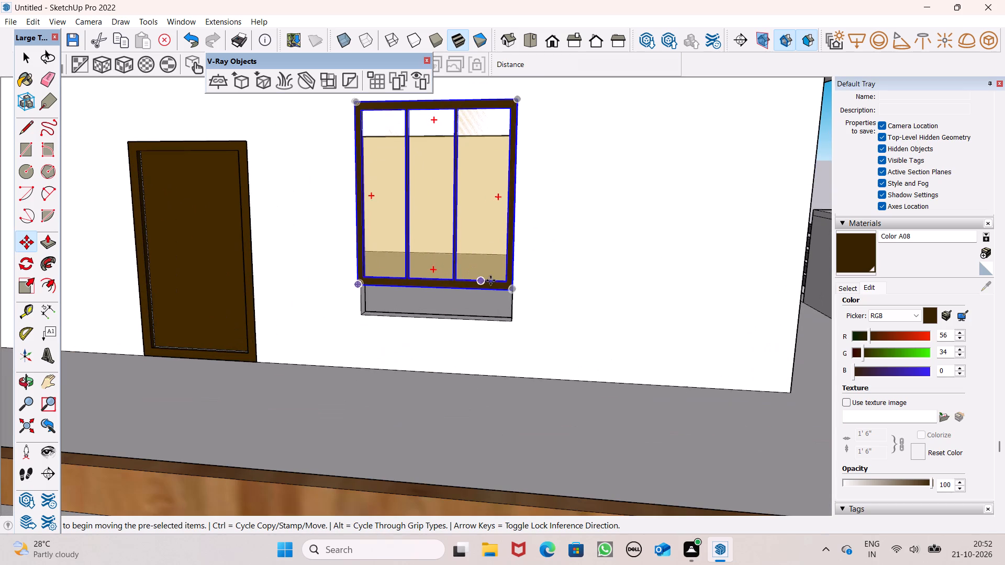
drag(510, 291, 509, 323)
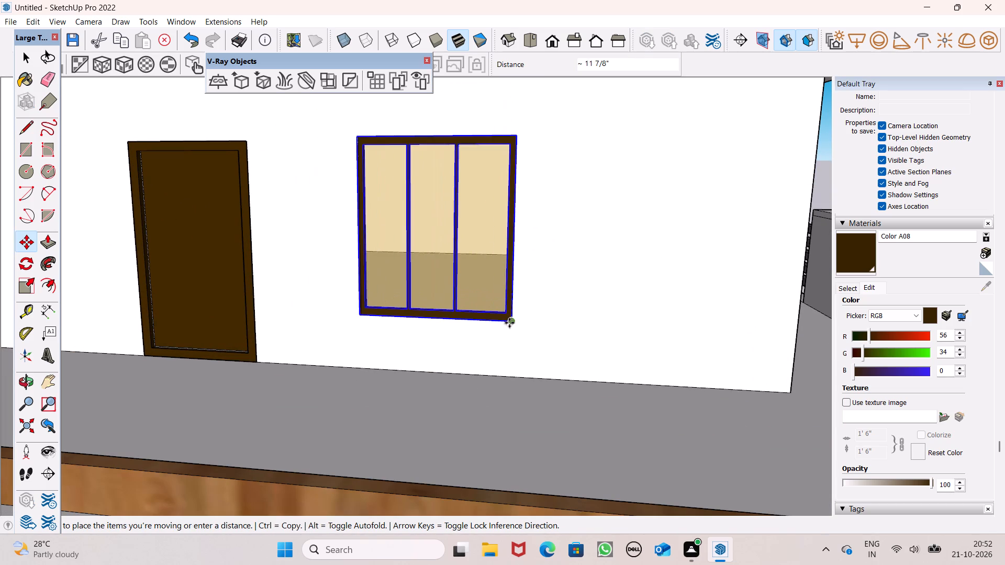
drag(509, 323, 511, 321)
scroll(550, 274, down, 4)
key(space)
scroll(550, 247, down, 17)
click(730, 326)
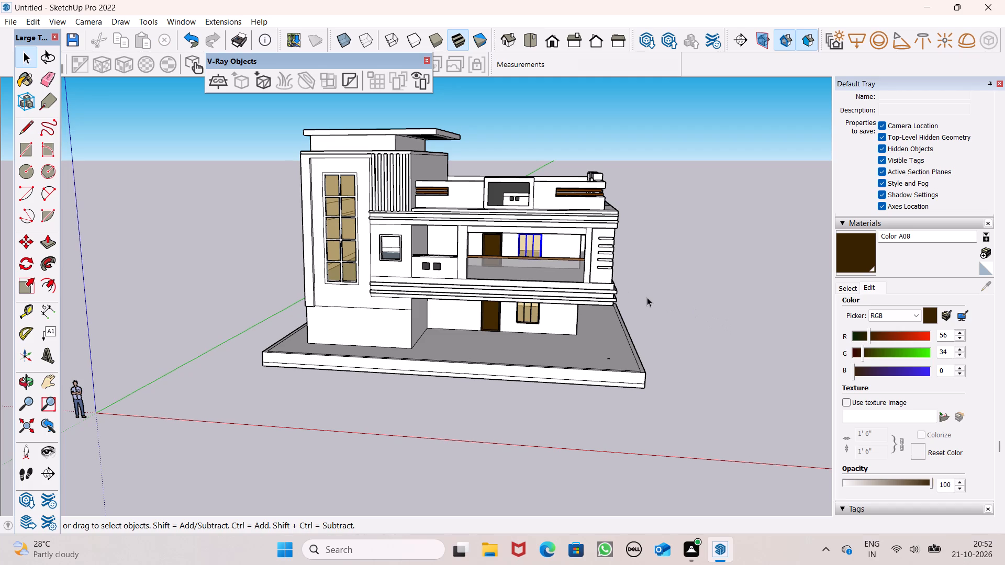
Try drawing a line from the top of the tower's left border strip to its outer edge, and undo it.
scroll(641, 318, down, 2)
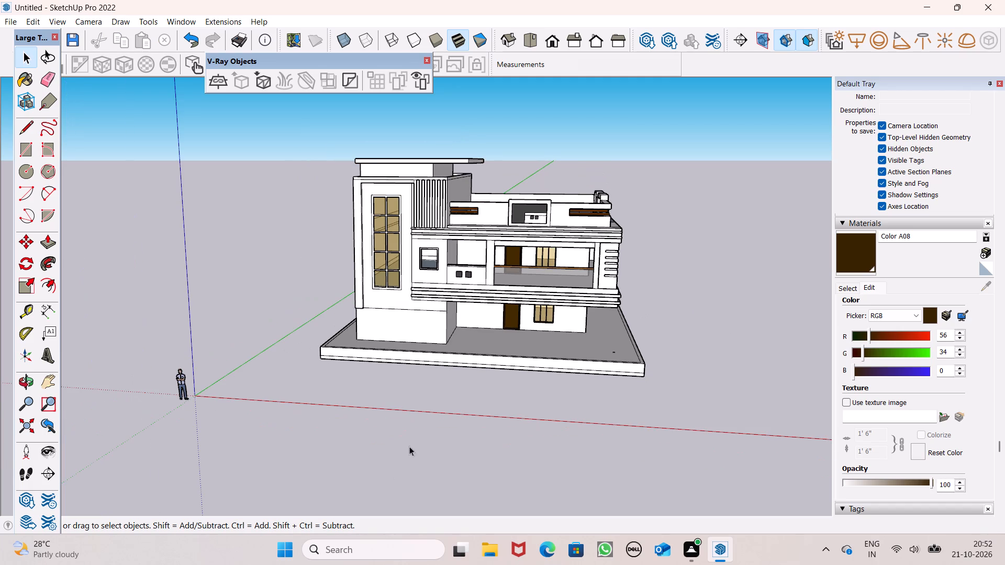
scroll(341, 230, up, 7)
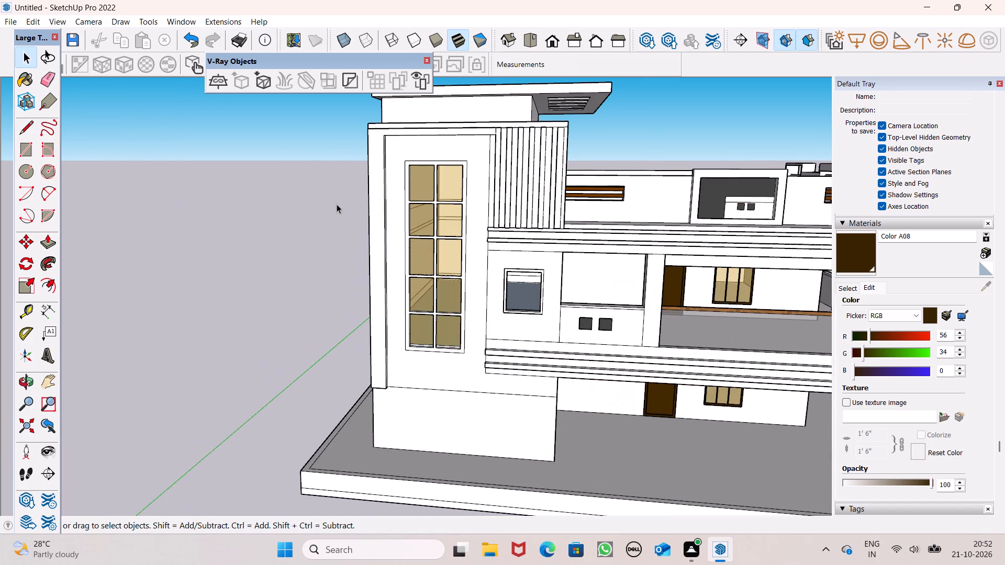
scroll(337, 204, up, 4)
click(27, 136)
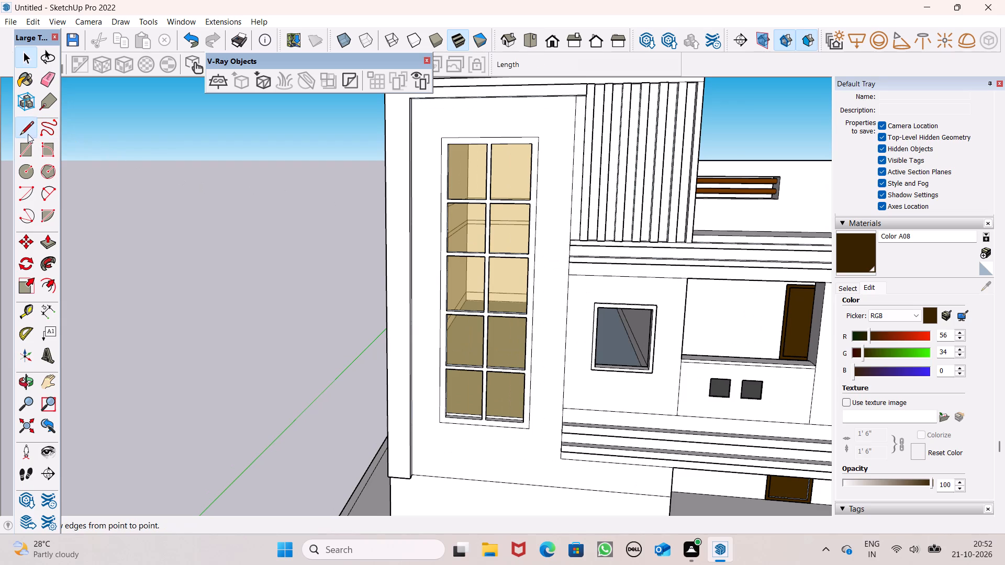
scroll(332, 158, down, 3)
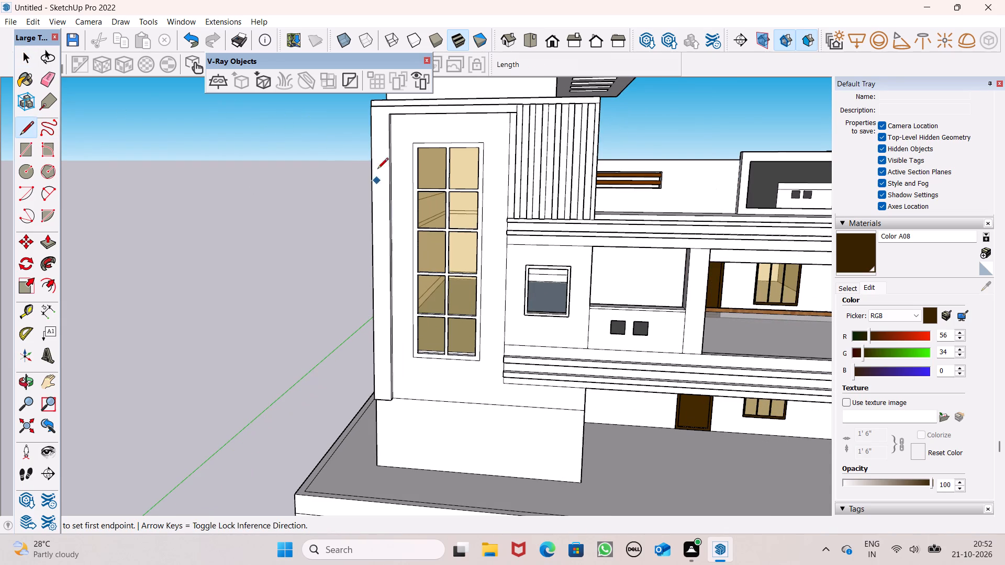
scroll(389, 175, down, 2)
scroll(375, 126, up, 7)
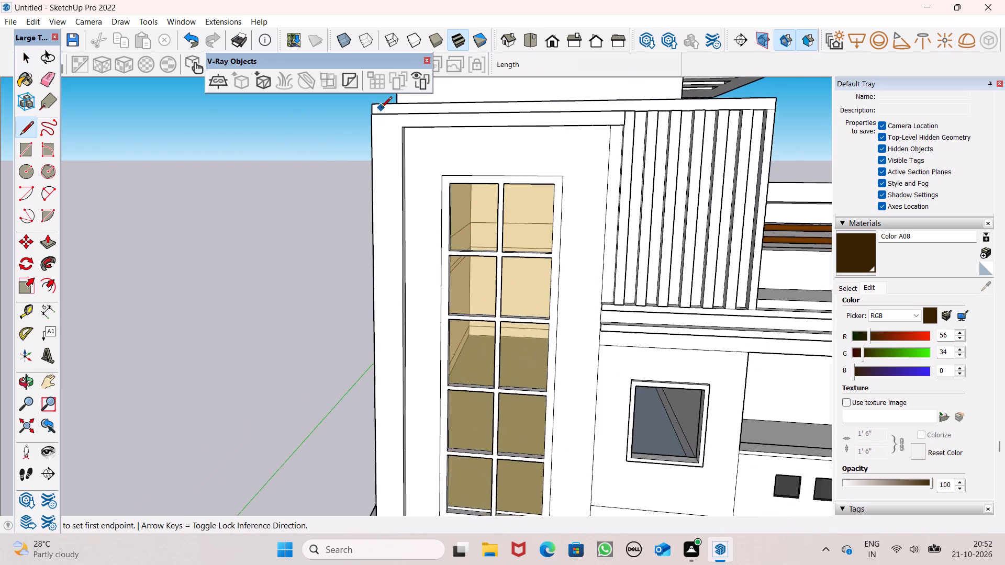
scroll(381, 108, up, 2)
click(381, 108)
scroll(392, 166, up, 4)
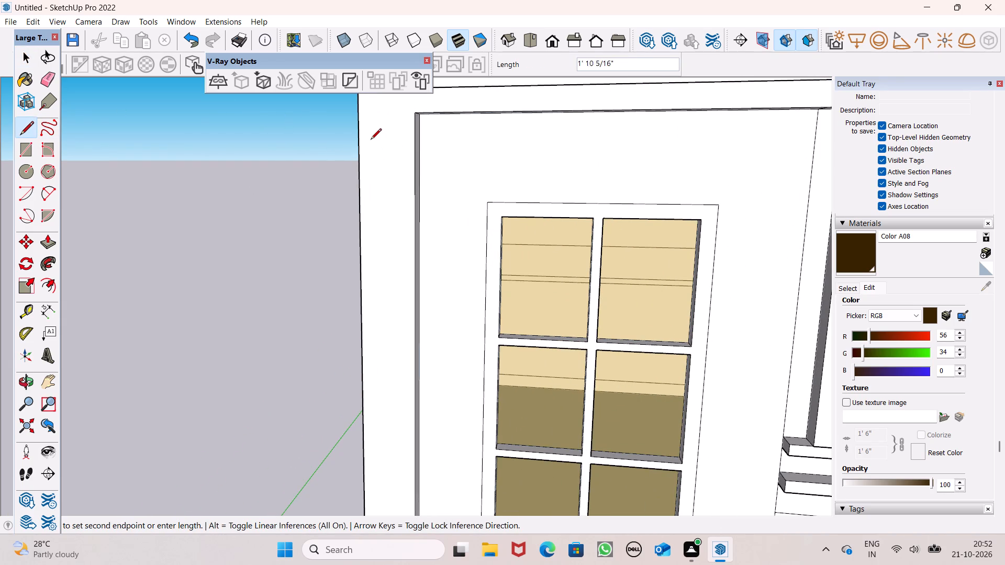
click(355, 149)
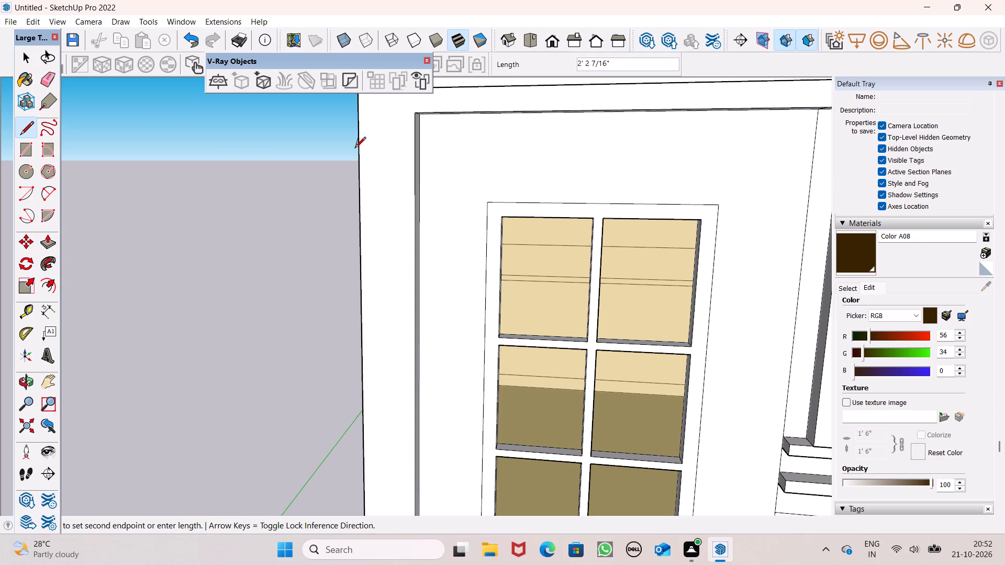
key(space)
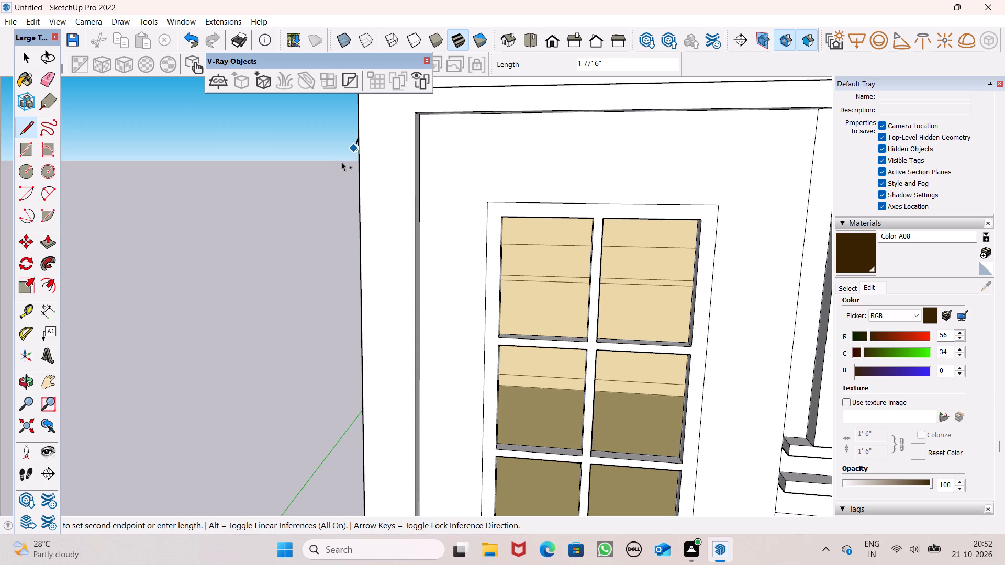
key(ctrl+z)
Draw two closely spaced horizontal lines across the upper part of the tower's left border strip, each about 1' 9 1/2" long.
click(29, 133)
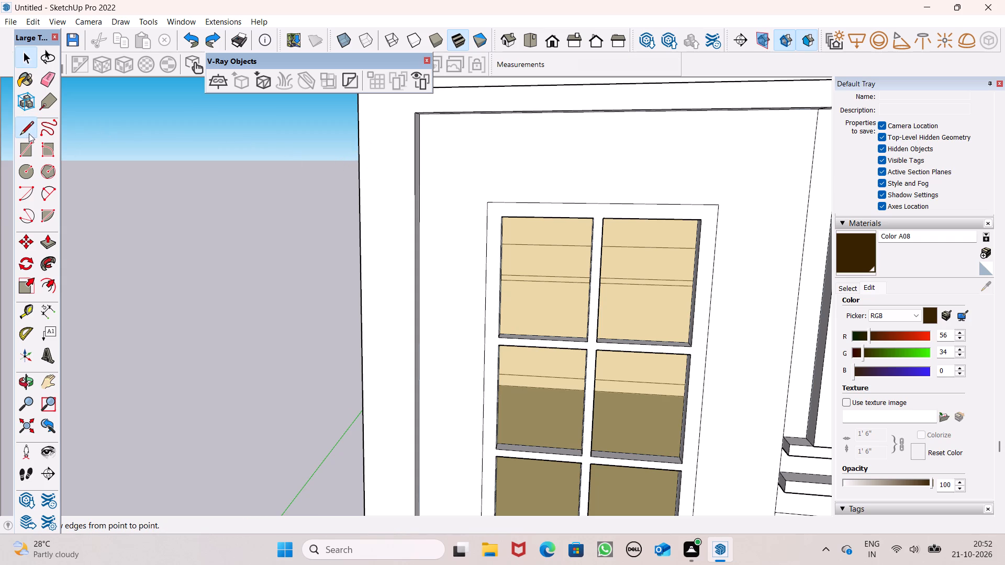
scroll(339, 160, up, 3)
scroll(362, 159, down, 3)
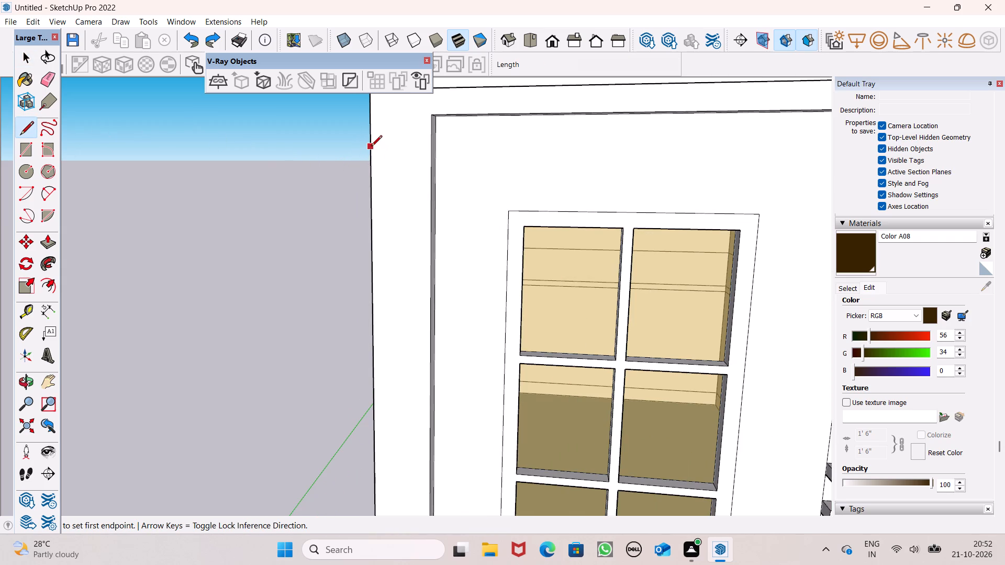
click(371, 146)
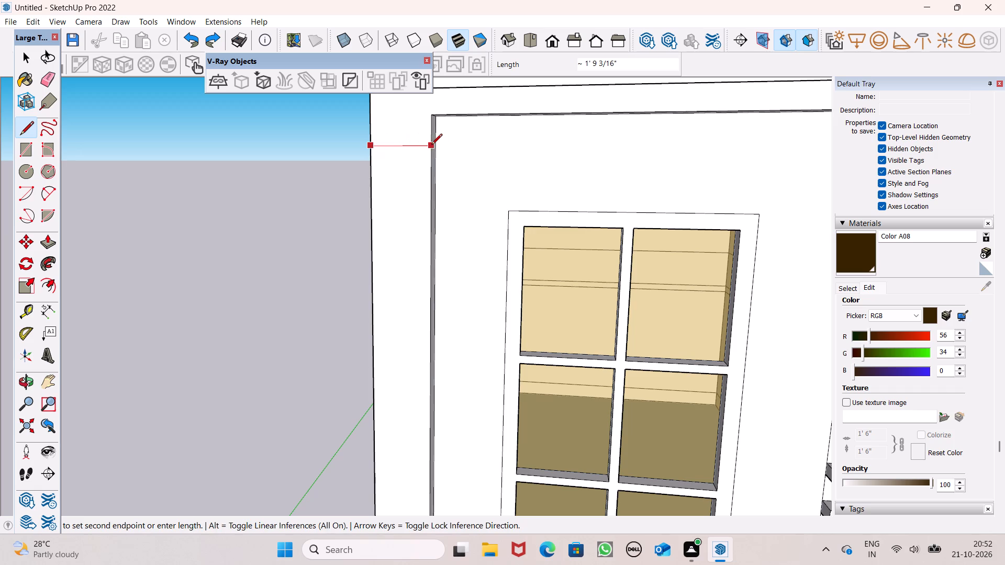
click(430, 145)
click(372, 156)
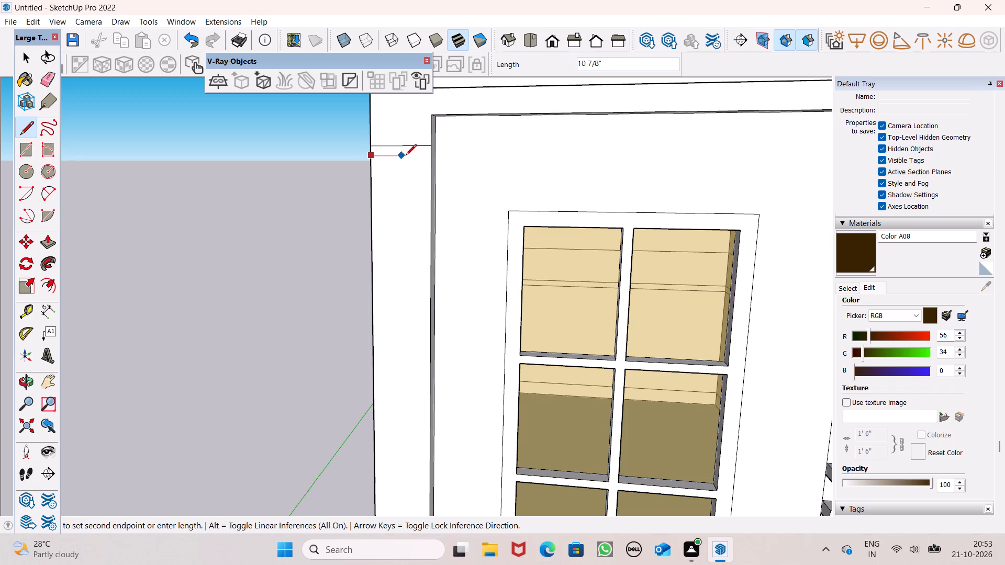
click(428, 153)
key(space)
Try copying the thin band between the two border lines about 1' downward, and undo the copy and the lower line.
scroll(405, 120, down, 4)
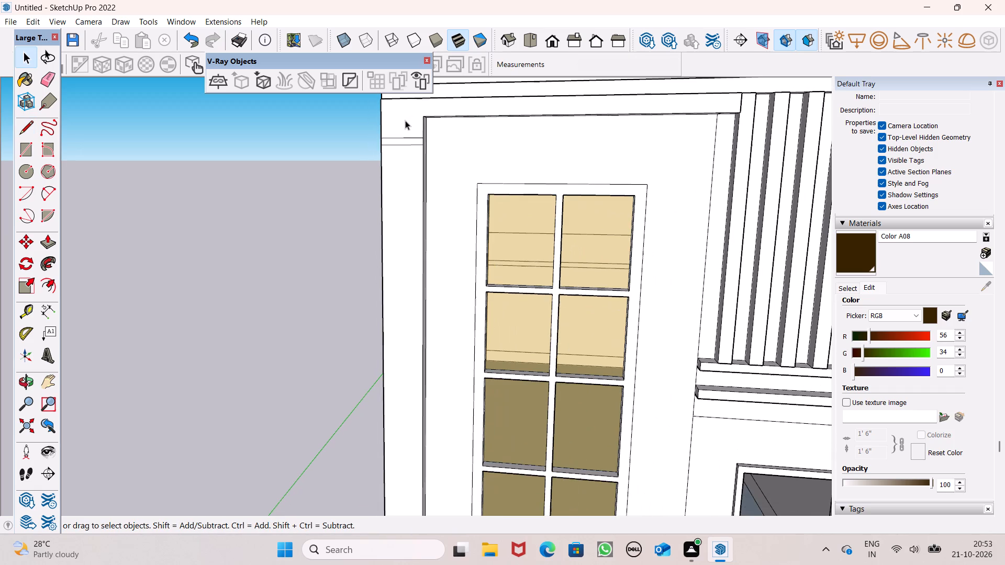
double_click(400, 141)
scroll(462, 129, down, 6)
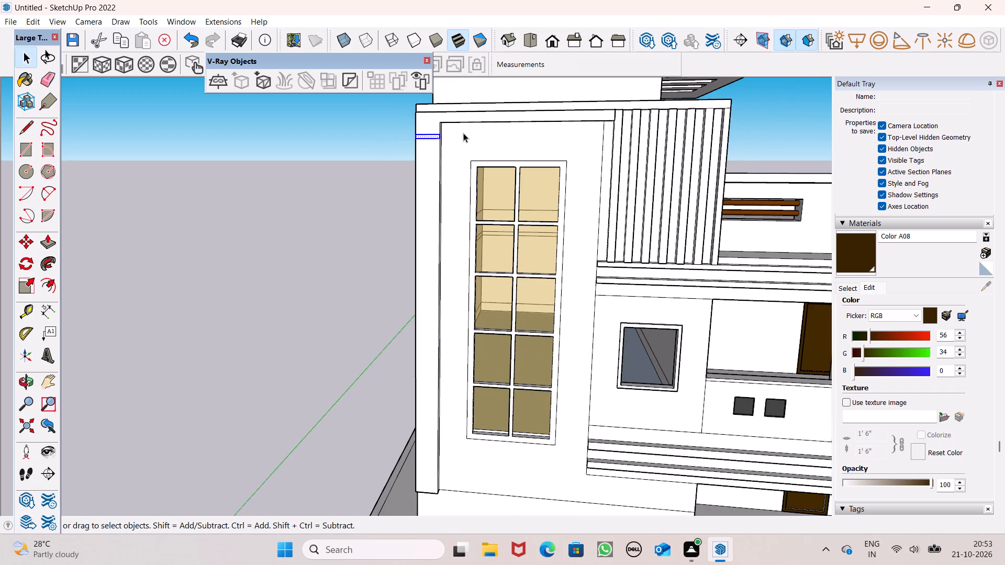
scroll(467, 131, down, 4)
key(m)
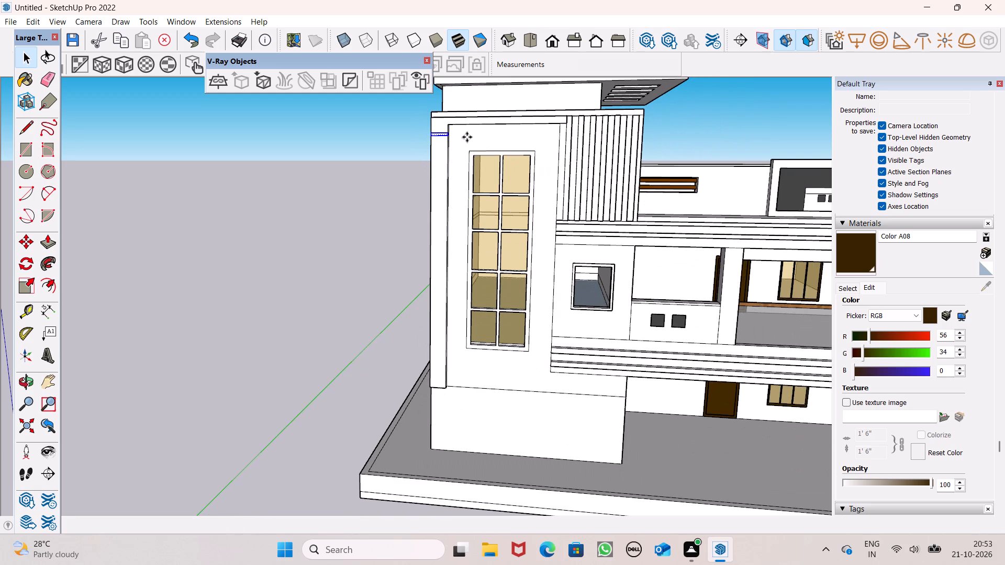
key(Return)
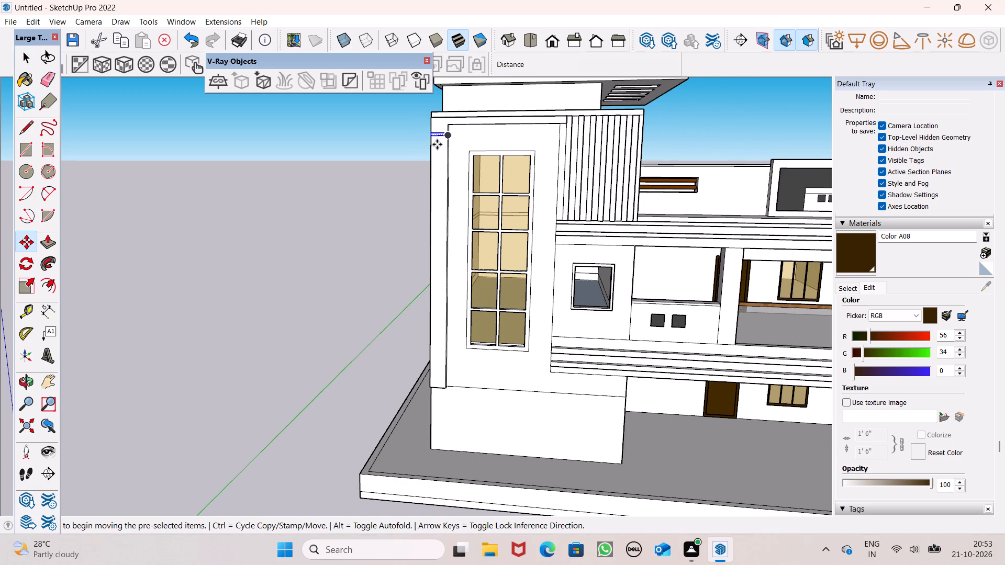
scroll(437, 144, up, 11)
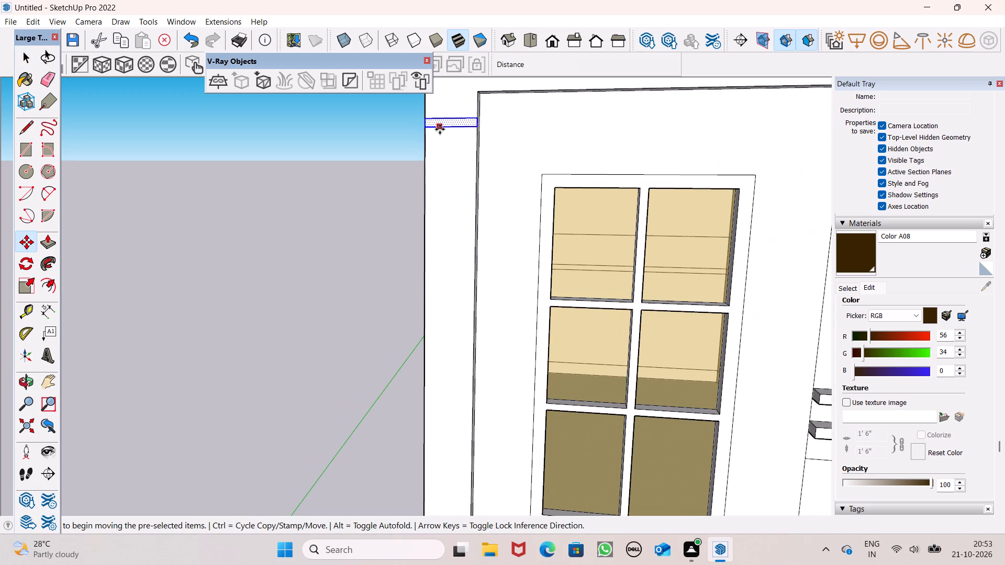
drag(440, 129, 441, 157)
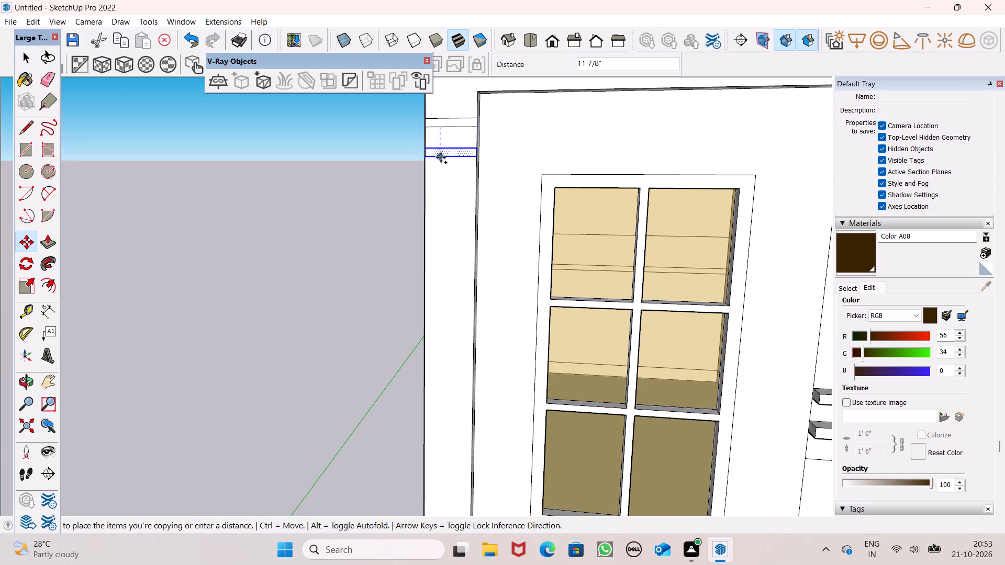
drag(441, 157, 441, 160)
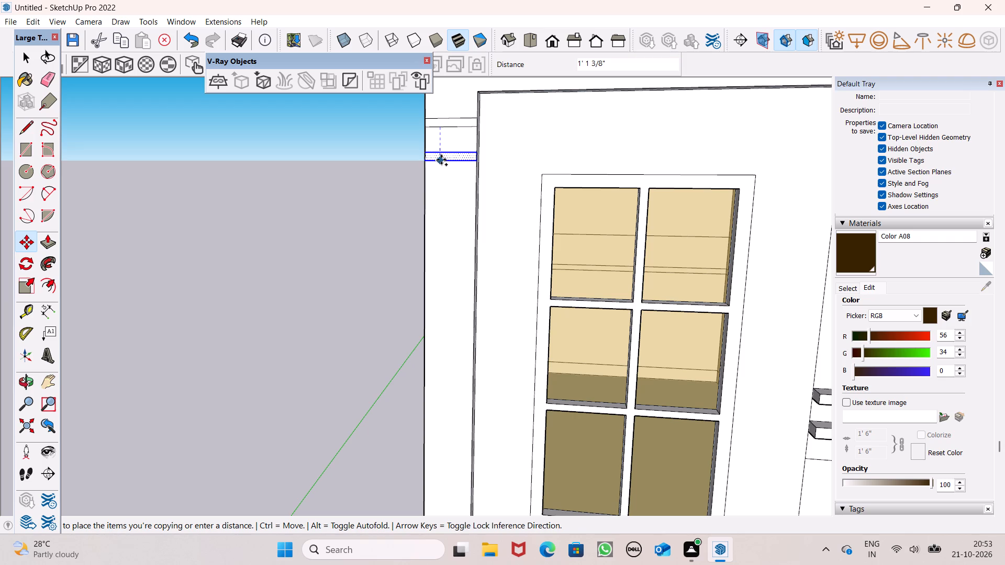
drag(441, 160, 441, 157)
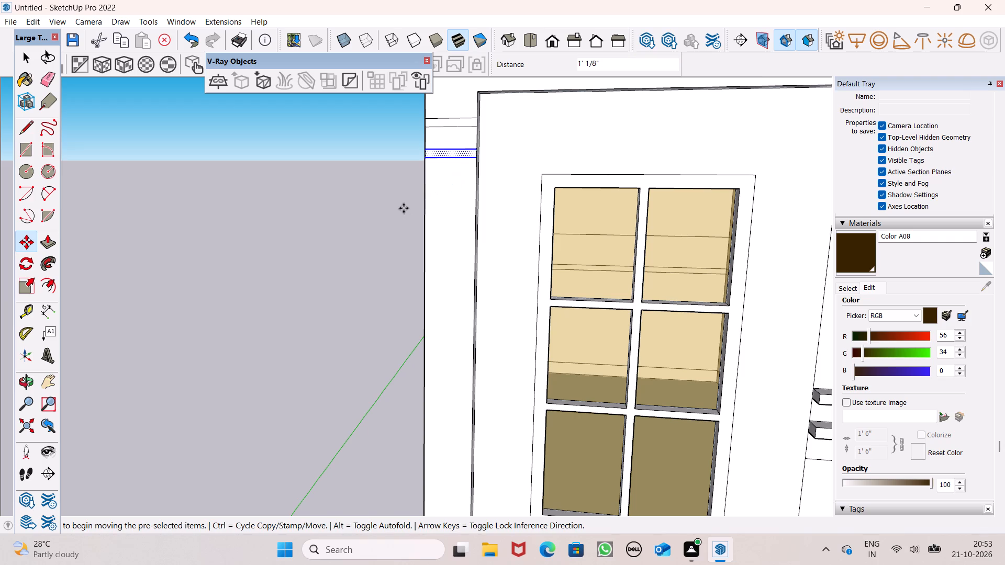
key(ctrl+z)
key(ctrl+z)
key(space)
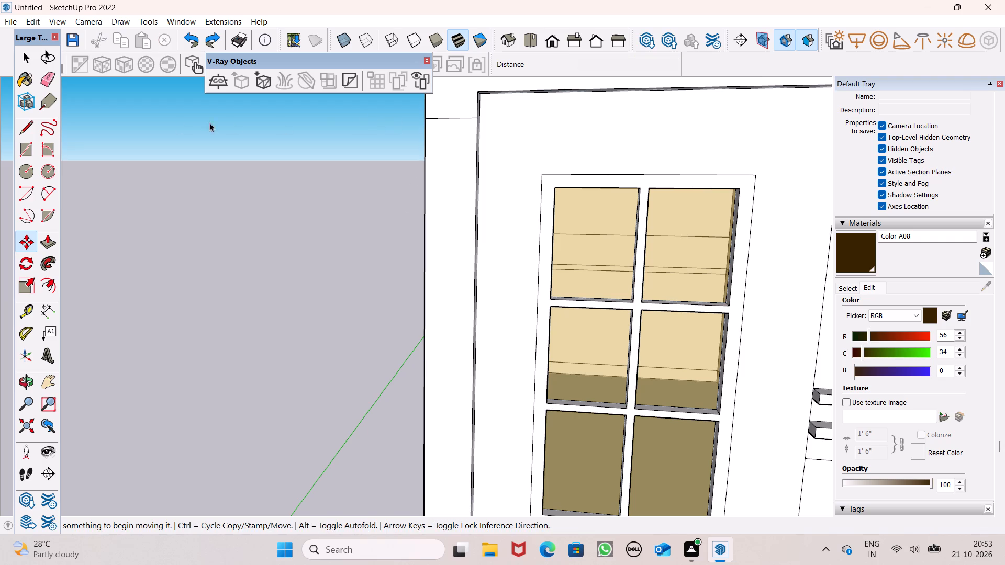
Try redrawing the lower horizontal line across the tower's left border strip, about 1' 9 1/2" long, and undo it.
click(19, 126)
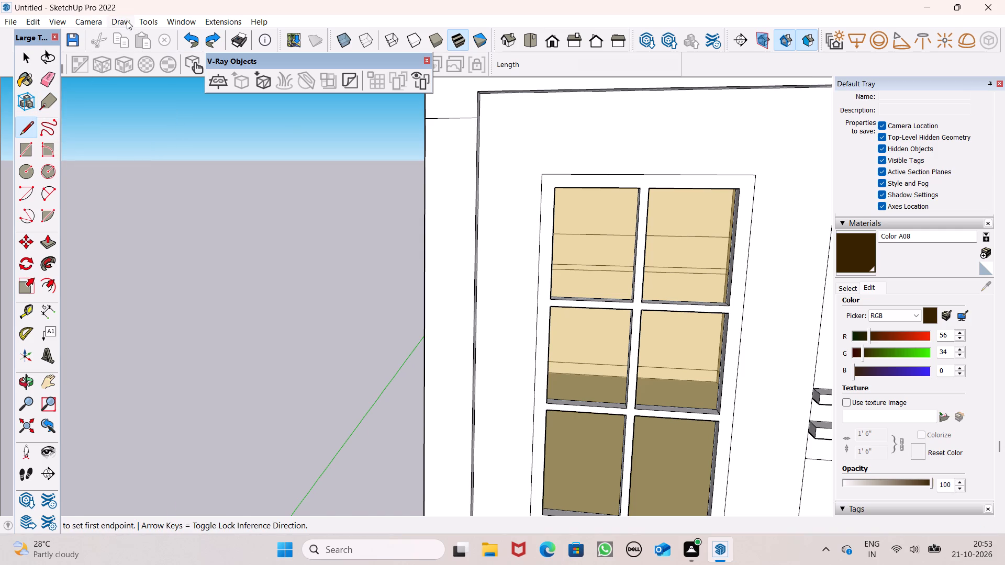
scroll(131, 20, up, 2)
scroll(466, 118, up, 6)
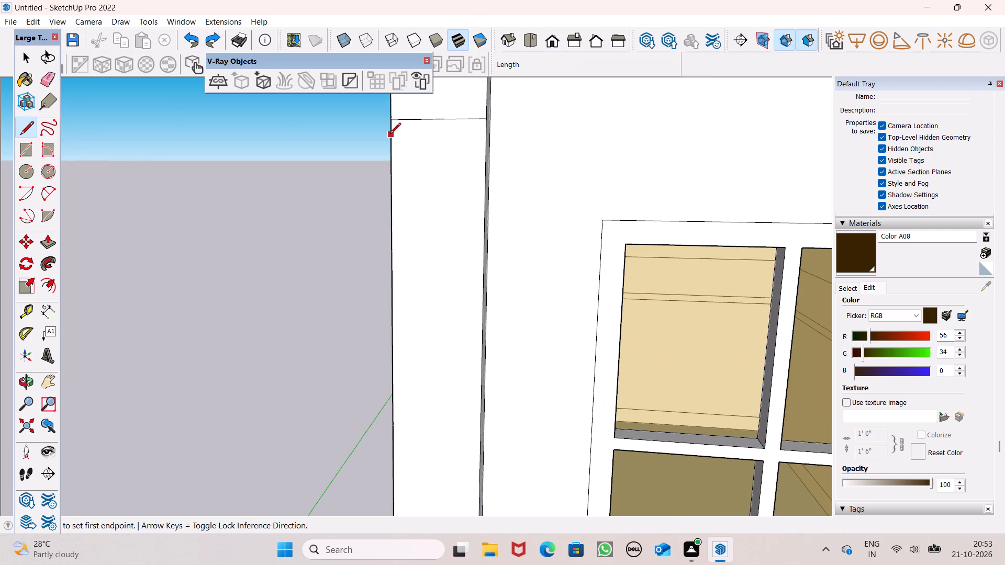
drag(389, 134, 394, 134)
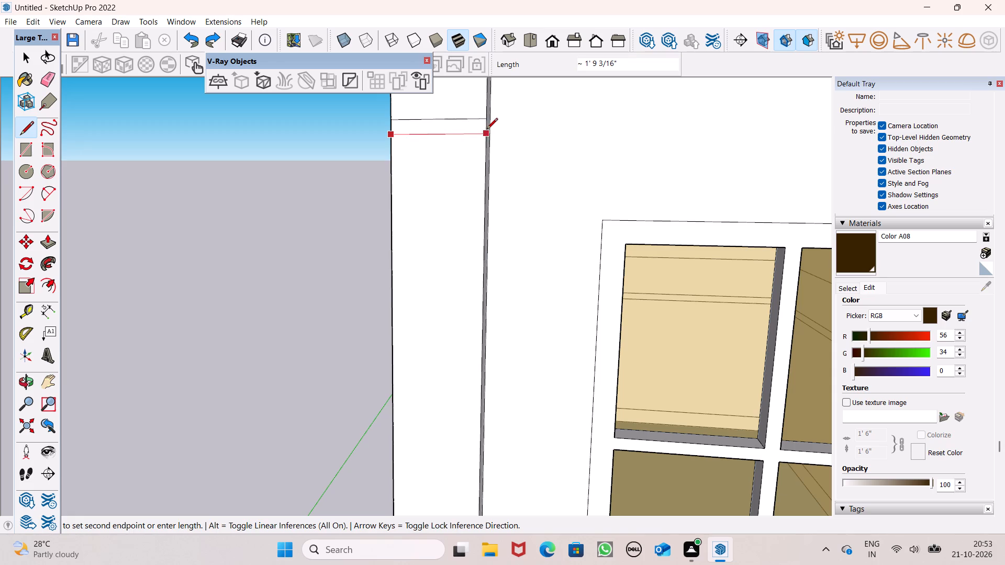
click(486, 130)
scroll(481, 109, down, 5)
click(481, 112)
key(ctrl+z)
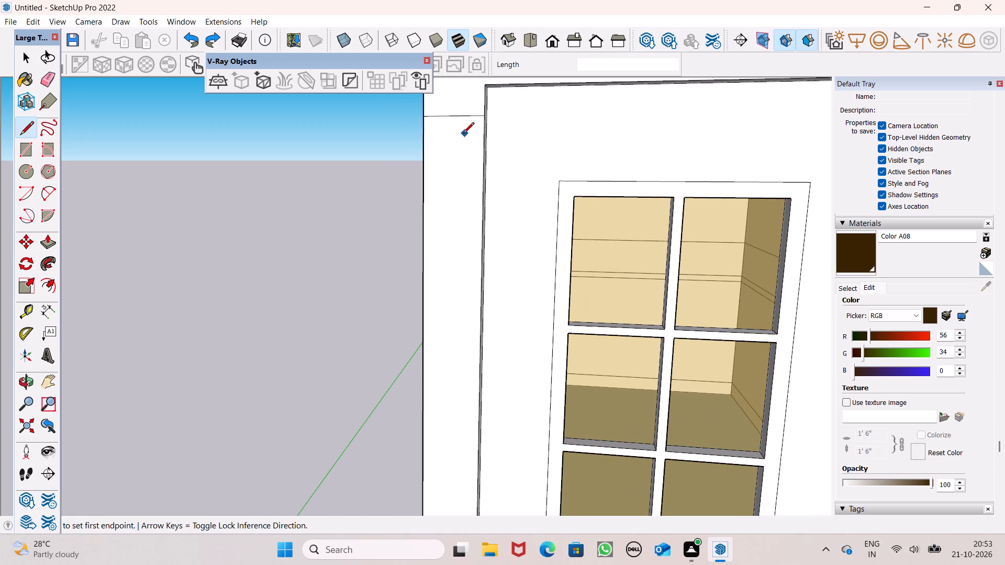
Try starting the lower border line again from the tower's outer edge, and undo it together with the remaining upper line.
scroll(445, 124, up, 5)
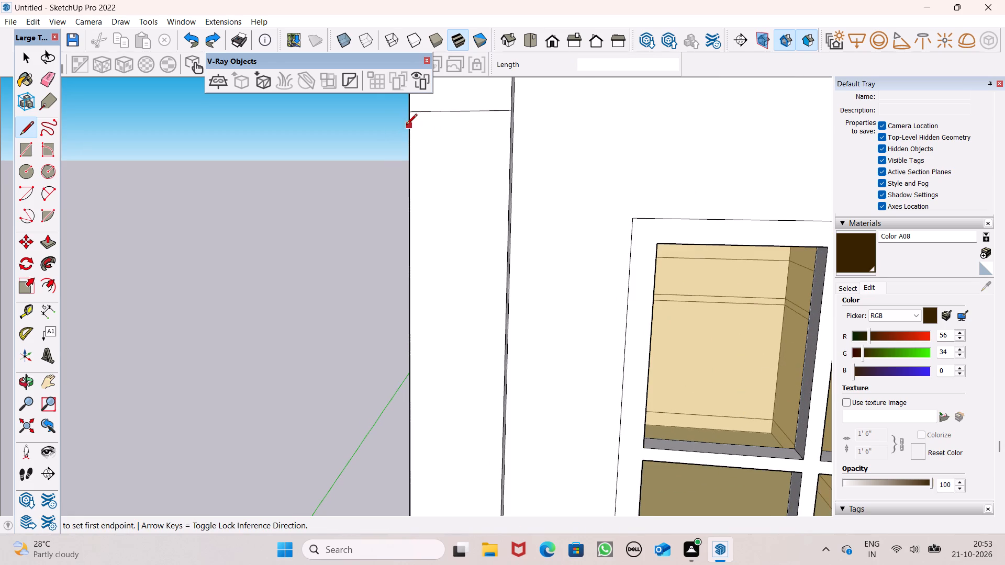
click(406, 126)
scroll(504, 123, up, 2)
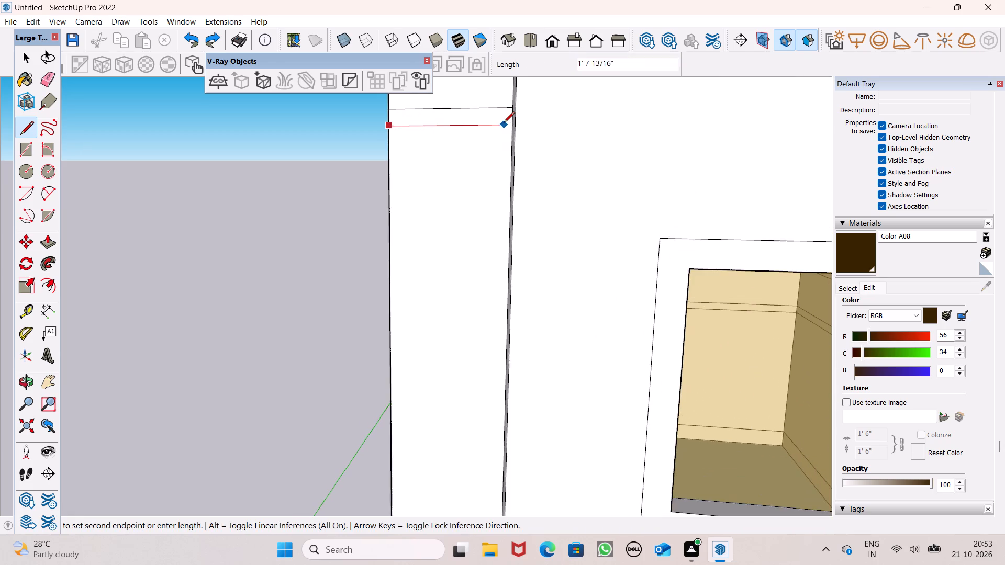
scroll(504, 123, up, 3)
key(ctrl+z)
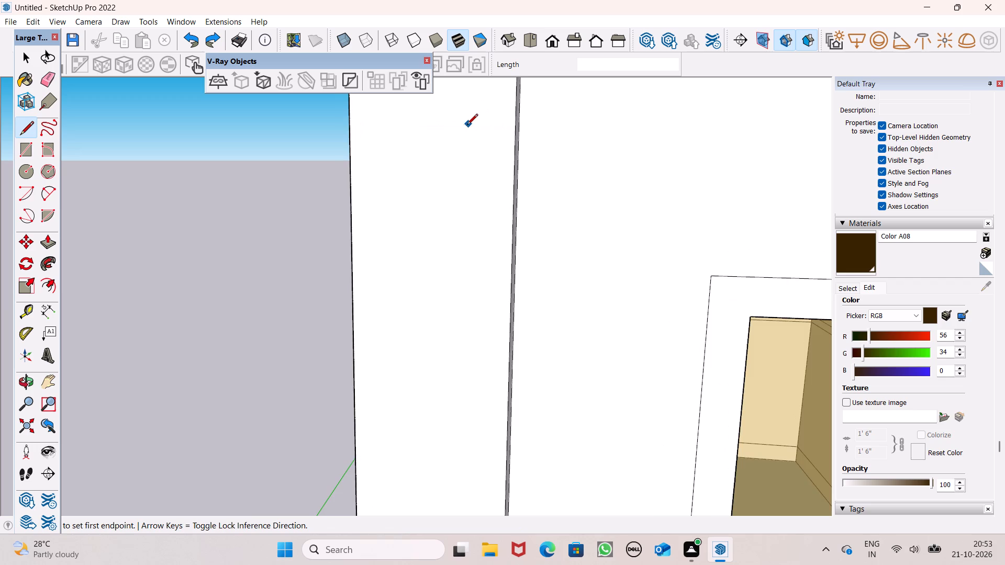
Draw two closely spaced horizontal lines across the top of the tower's left border strip, each about 1' 9 1/2" long.
scroll(466, 157, down, 15)
scroll(466, 97, up, 2)
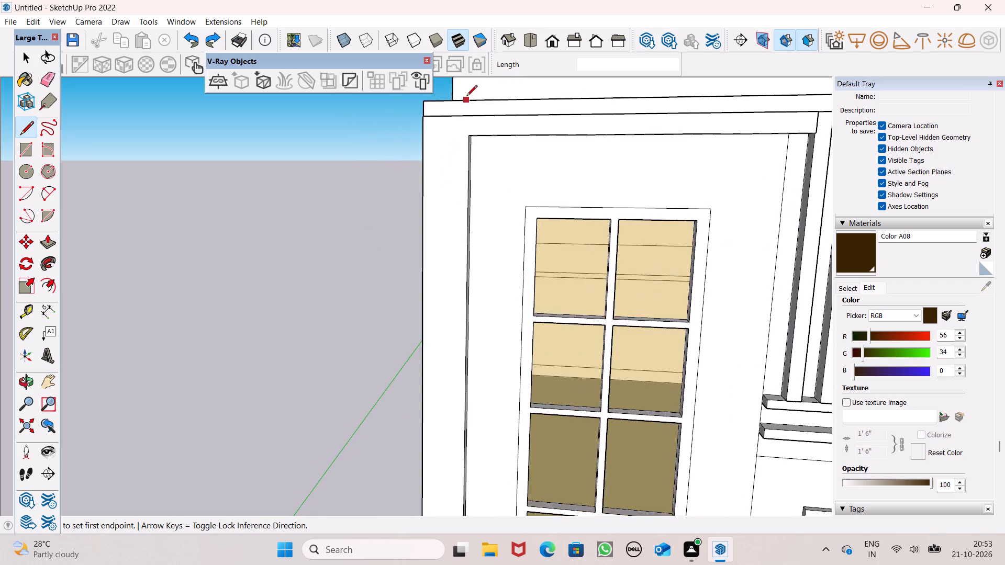
scroll(466, 97, up, 4)
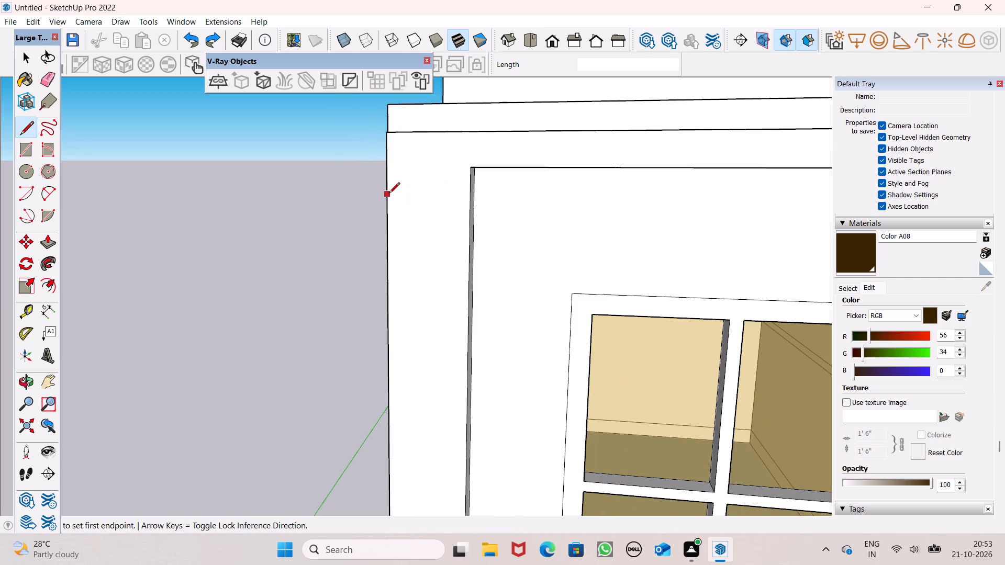
click(388, 194)
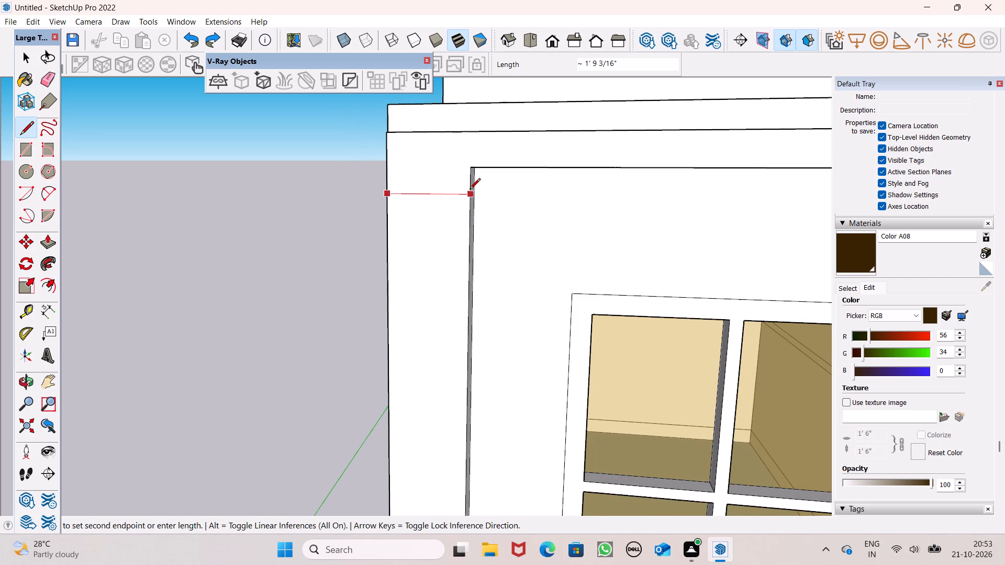
click(471, 189)
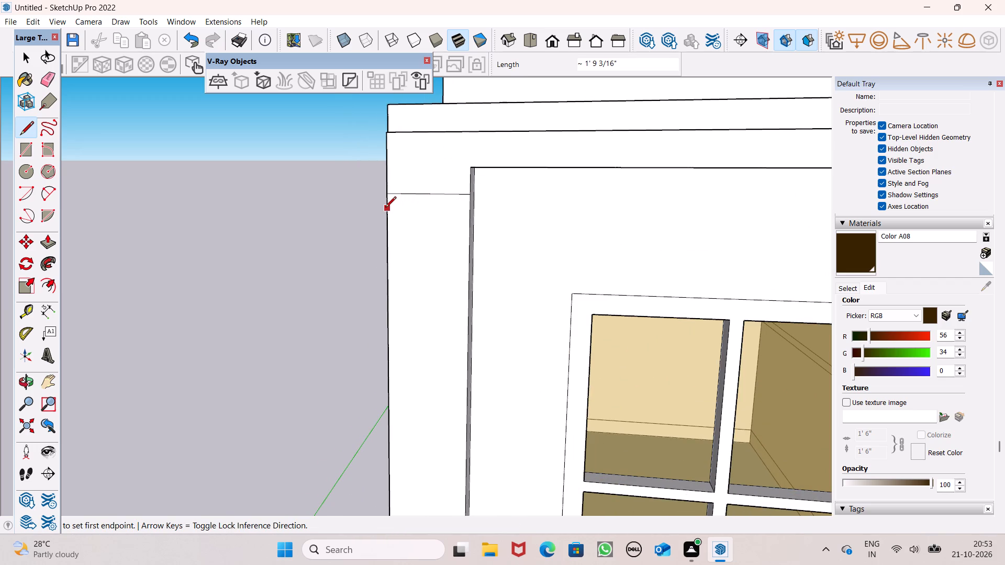
click(388, 207)
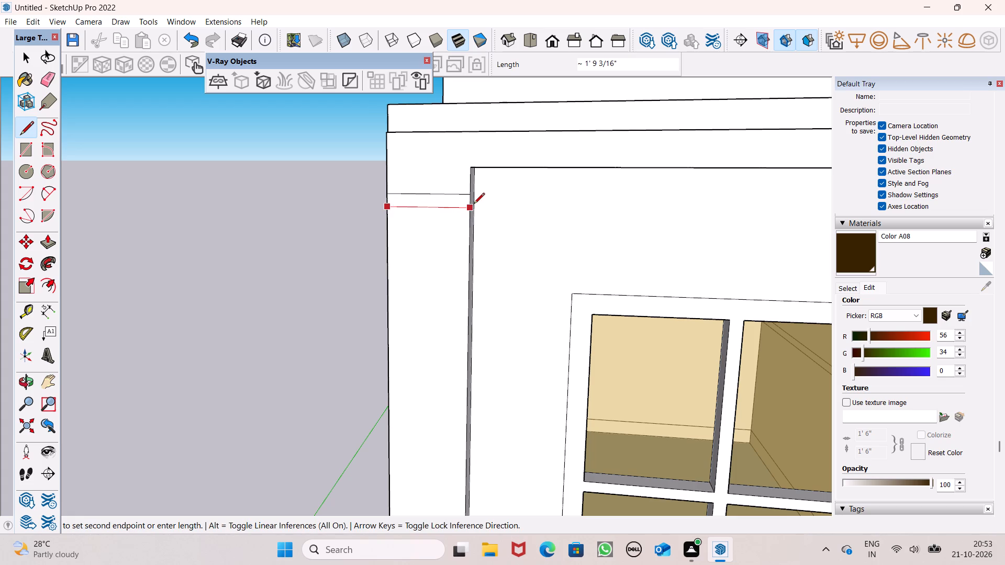
drag(474, 203, 473, 196)
key(space)
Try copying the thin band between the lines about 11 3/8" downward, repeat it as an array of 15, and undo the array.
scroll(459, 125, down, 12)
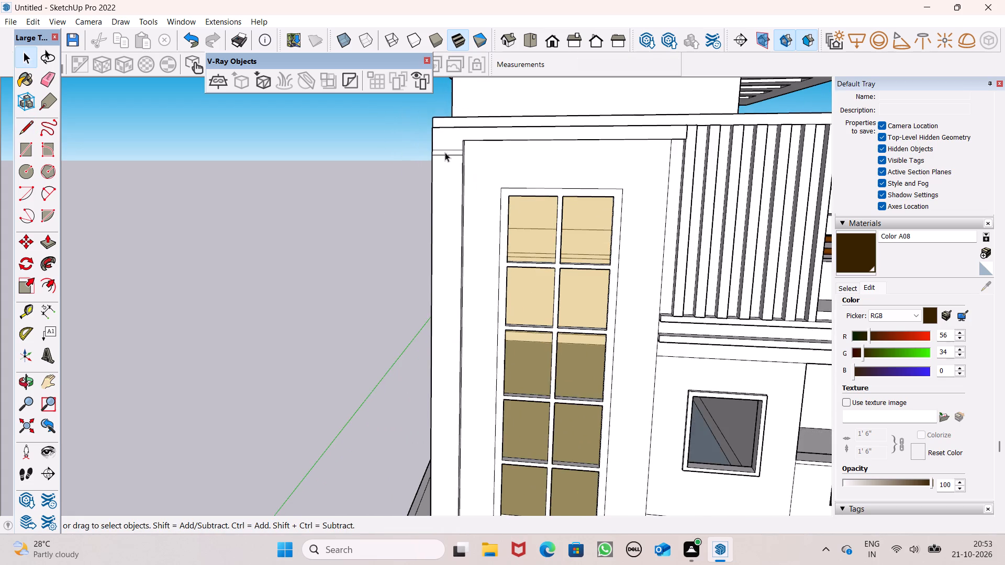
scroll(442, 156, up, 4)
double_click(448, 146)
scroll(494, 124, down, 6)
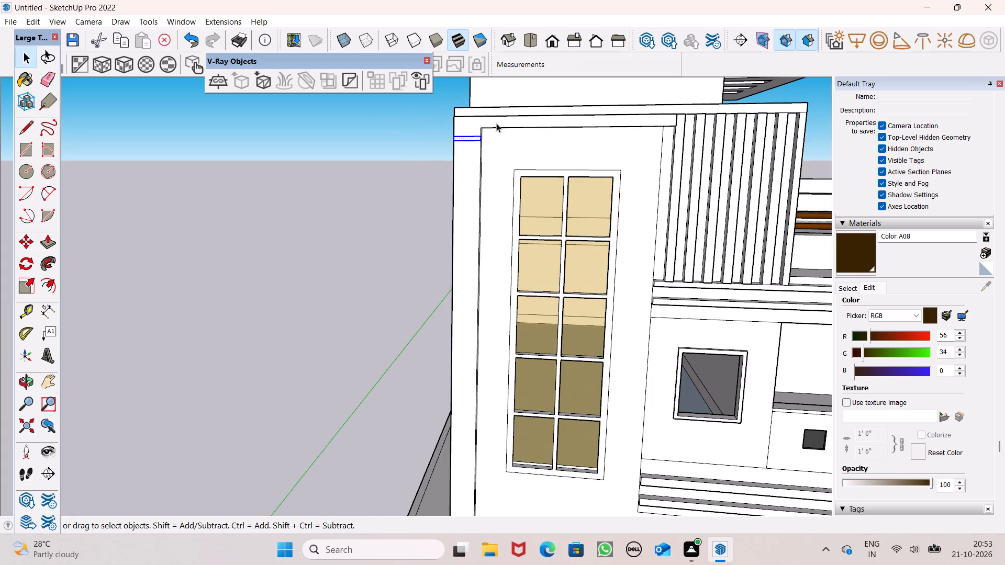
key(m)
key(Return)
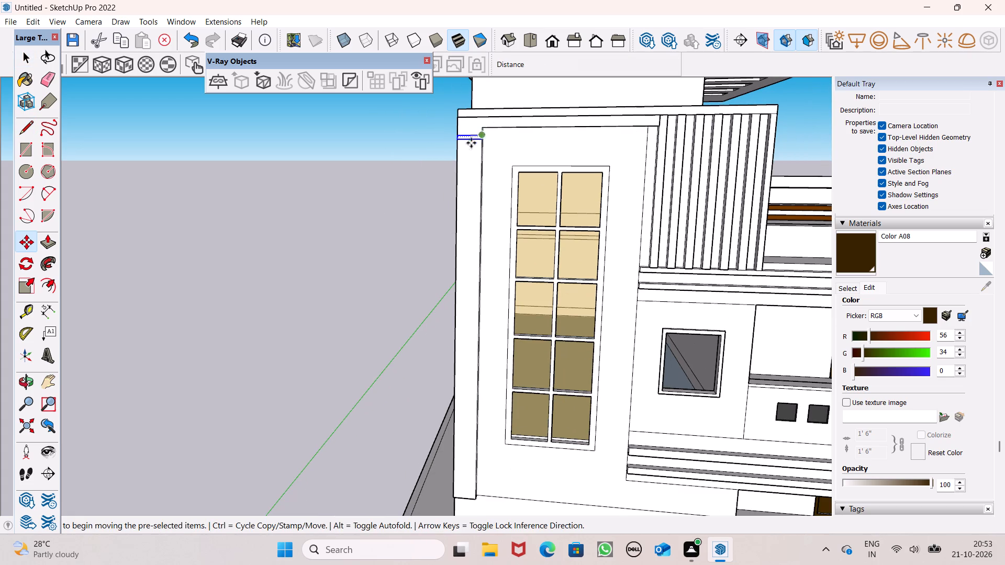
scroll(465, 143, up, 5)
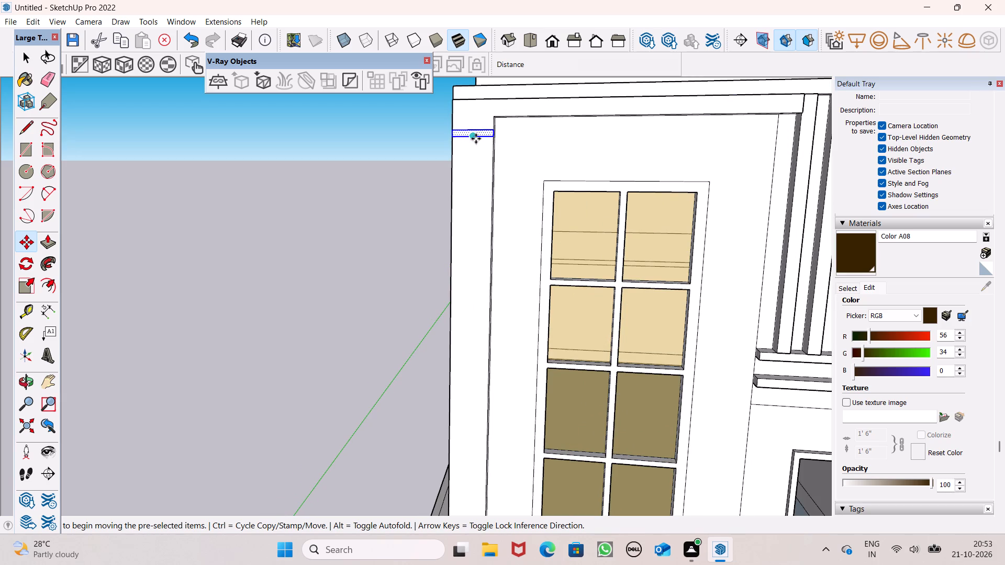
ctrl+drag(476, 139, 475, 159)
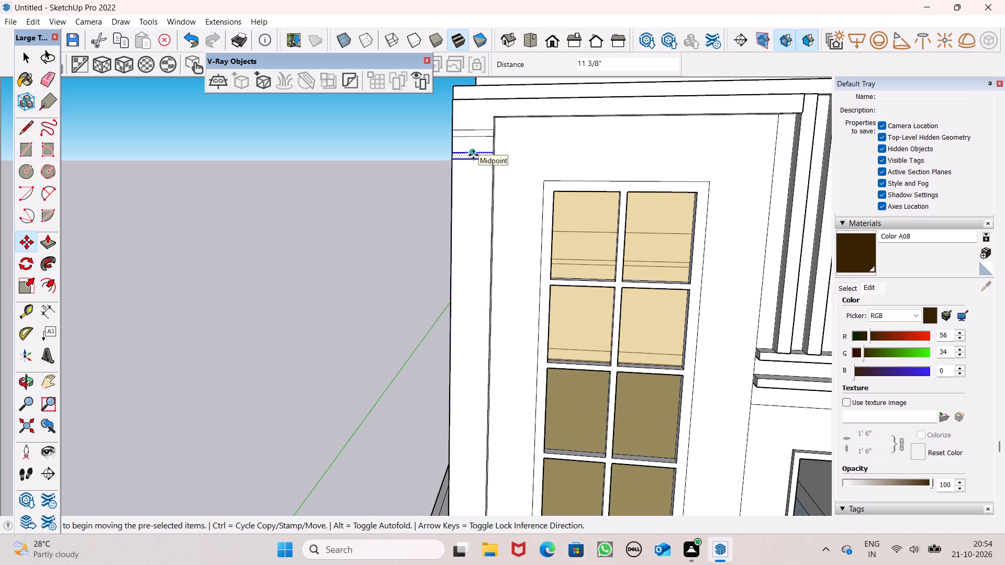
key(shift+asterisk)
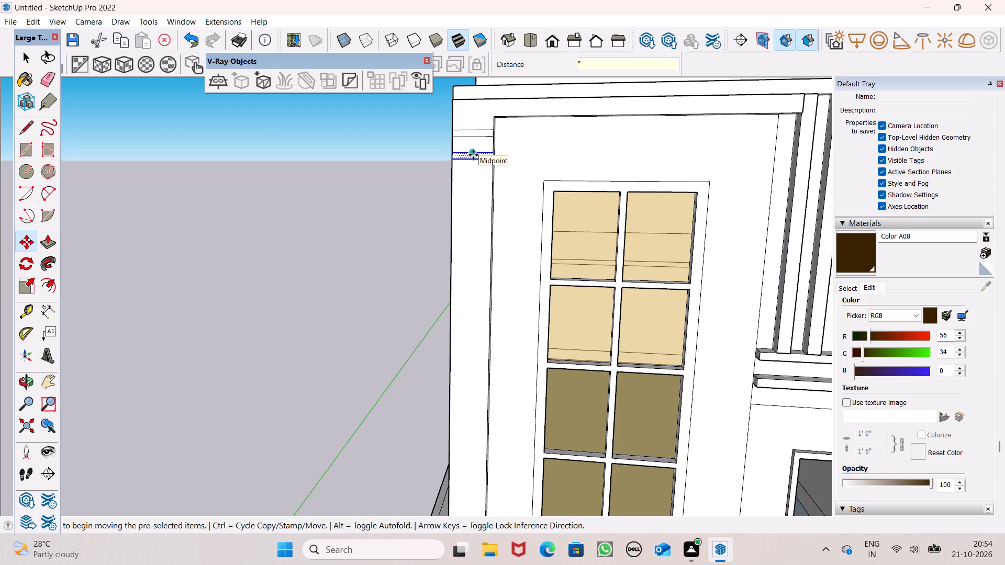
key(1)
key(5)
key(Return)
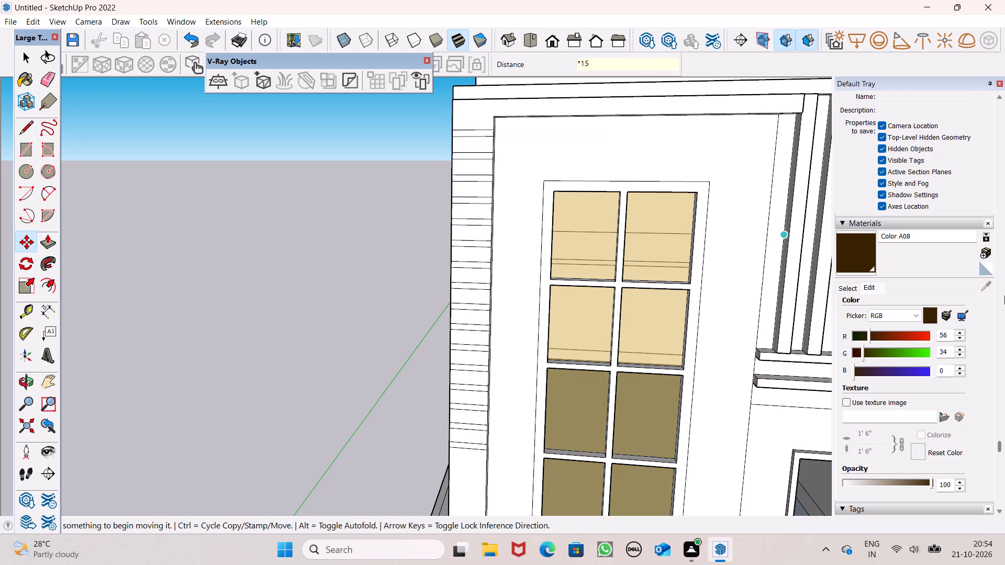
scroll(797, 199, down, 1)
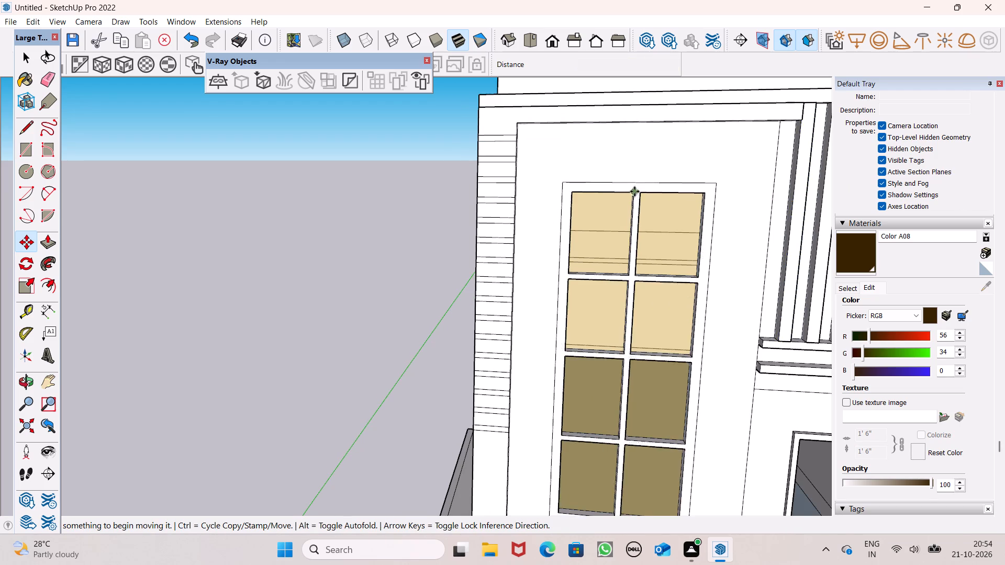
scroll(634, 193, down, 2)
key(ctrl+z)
Copy the thin band on the tower's left border strip about 11 1/2" downward and repeat it as an array of 28 copies.
scroll(513, 160, up, 2)
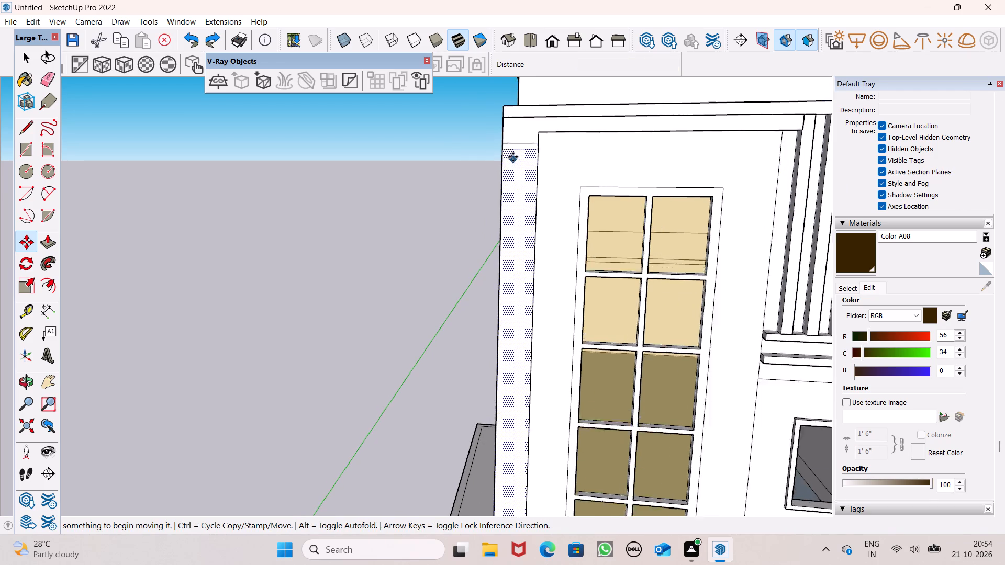
scroll(513, 157, up, 2)
key(space)
double_click(513, 141)
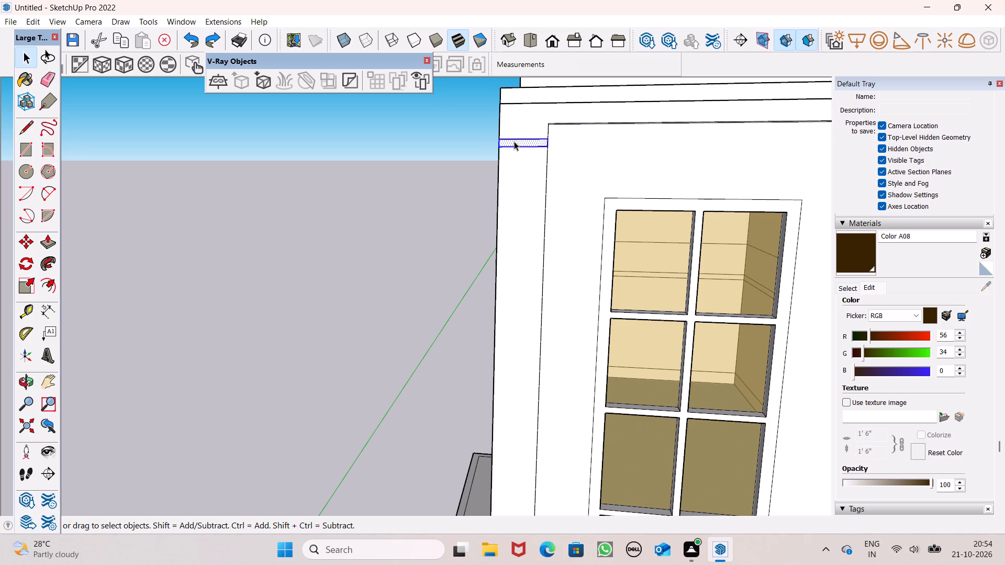
key(m)
key(Return)
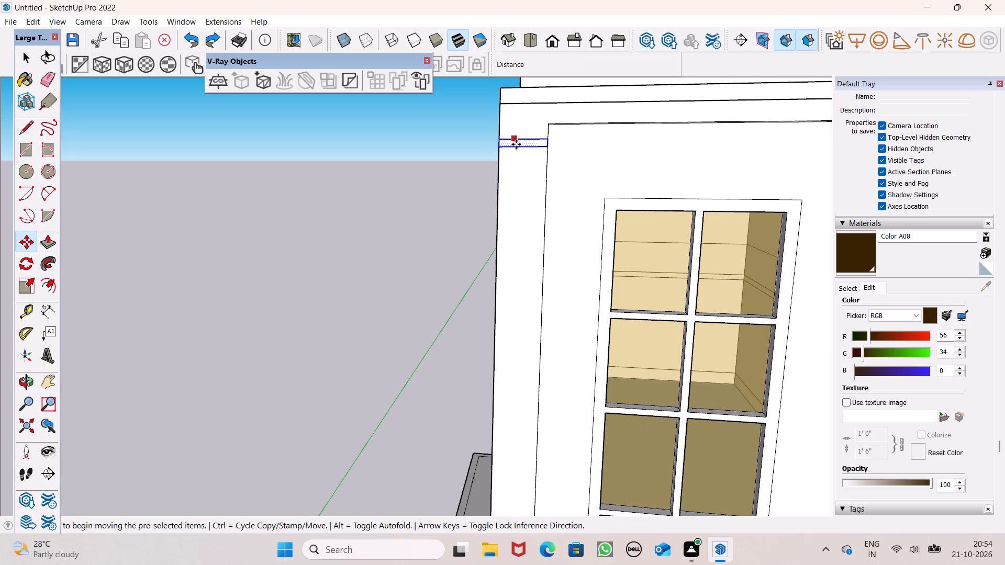
ctrl+drag(521, 149, 523, 172)
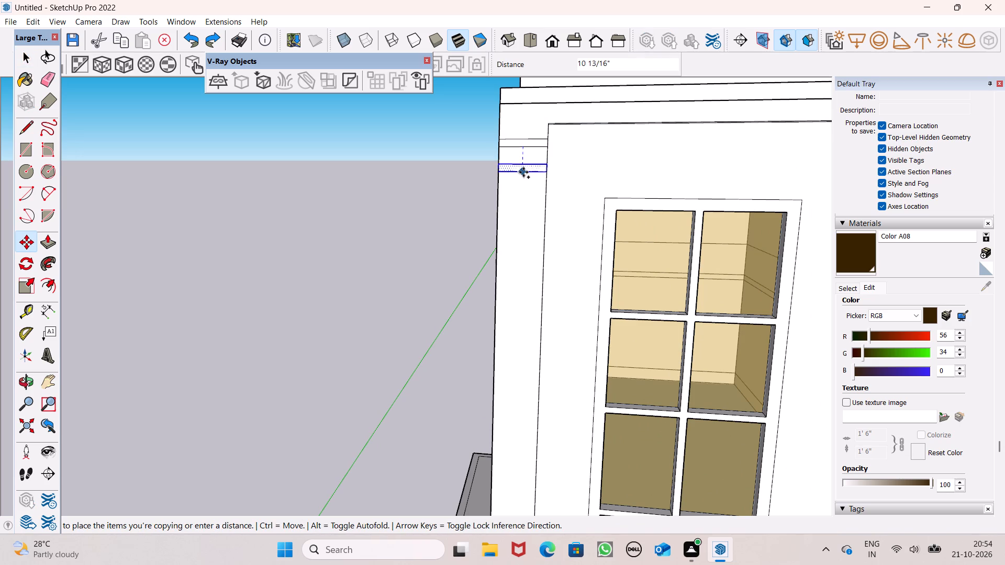
ctrl+drag(523, 172, 523, 173)
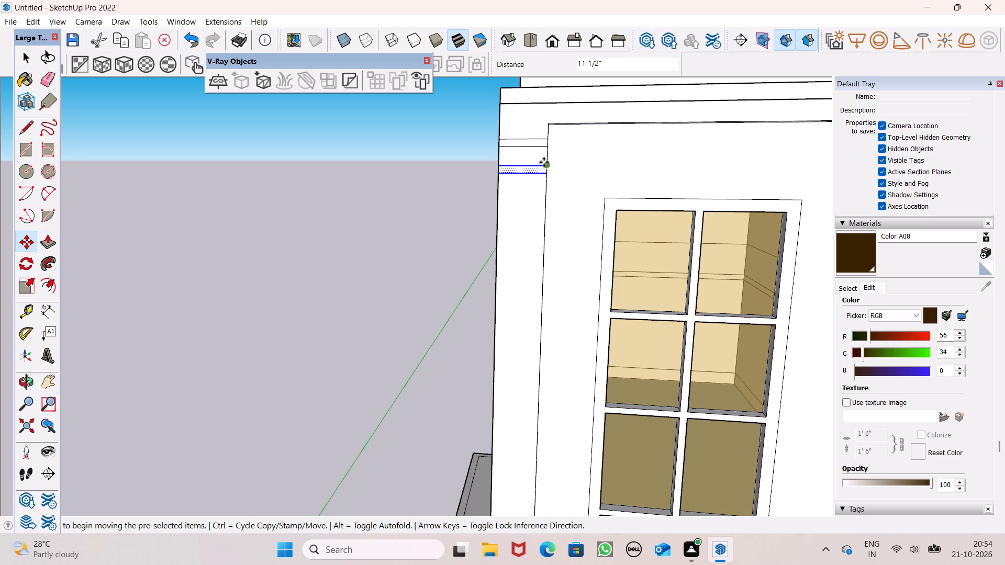
key(shift+asterisk)
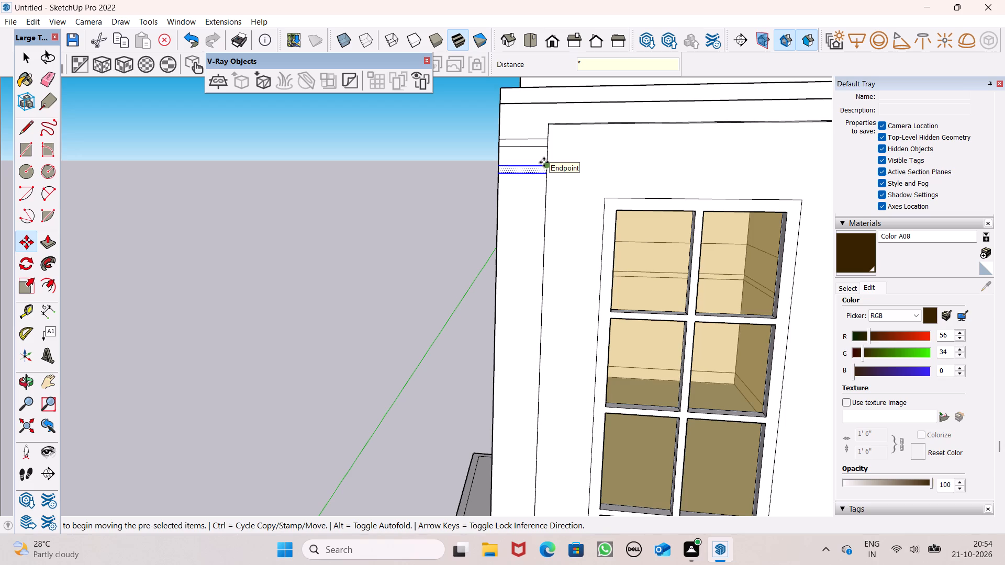
key(2)
key(8)
key(Return)
key(space)
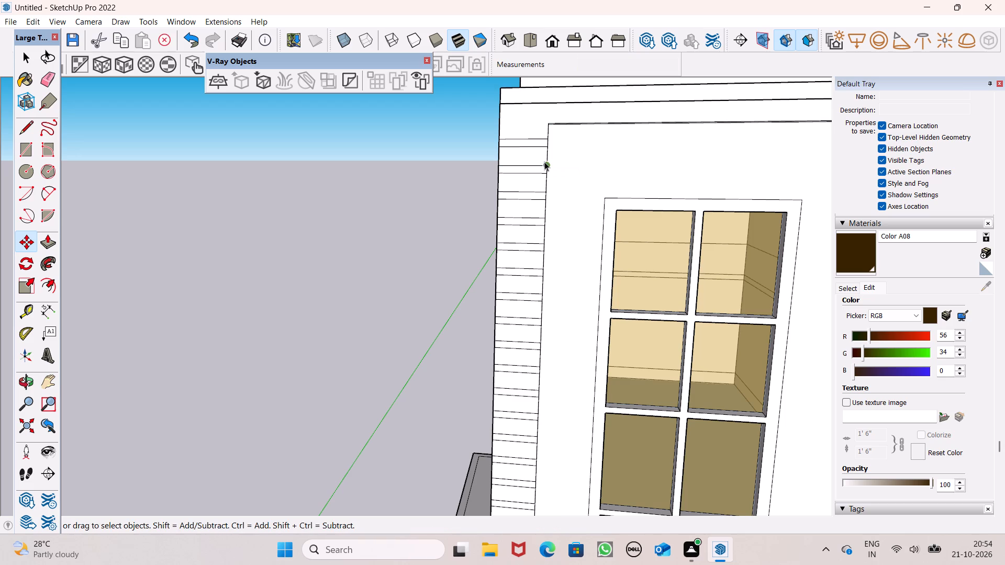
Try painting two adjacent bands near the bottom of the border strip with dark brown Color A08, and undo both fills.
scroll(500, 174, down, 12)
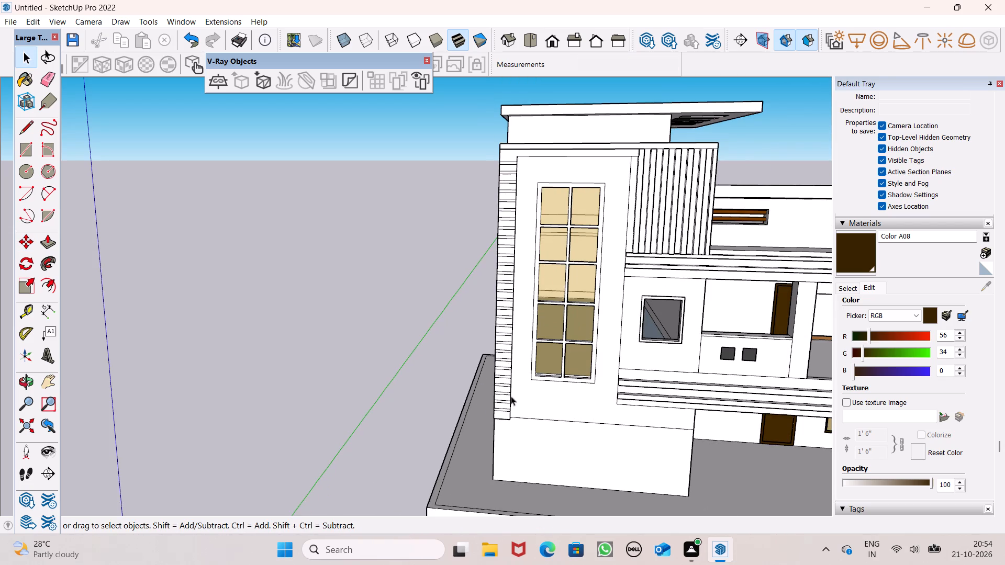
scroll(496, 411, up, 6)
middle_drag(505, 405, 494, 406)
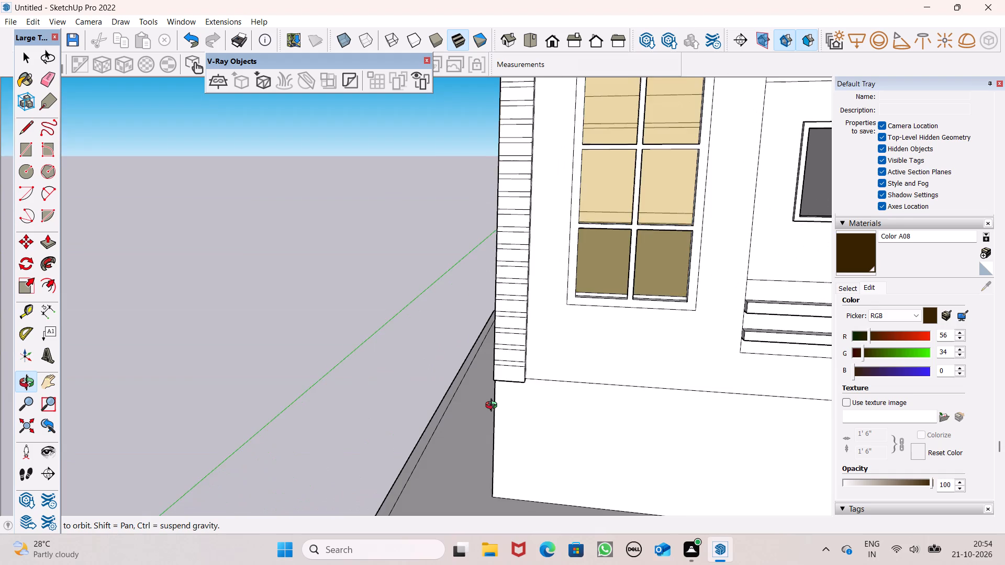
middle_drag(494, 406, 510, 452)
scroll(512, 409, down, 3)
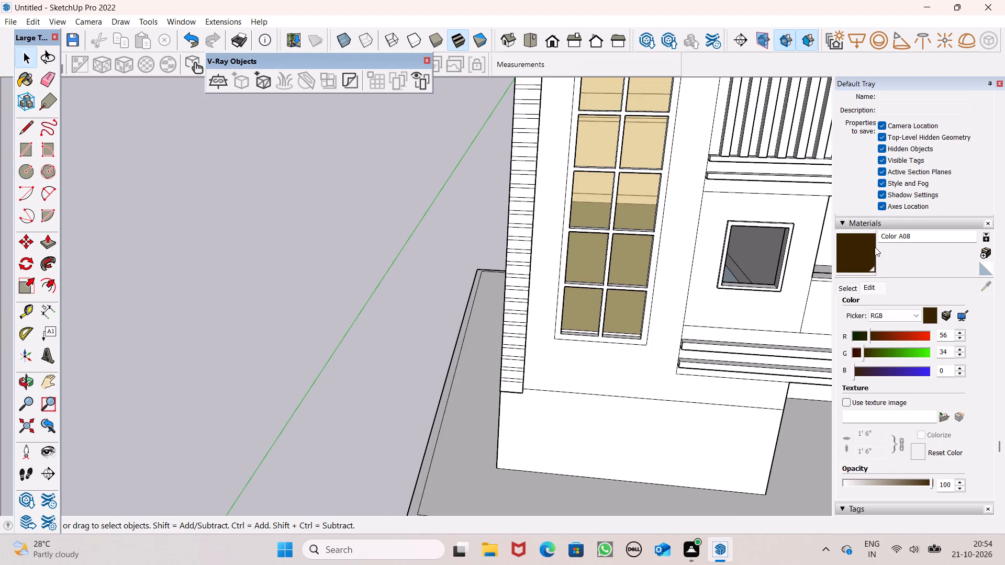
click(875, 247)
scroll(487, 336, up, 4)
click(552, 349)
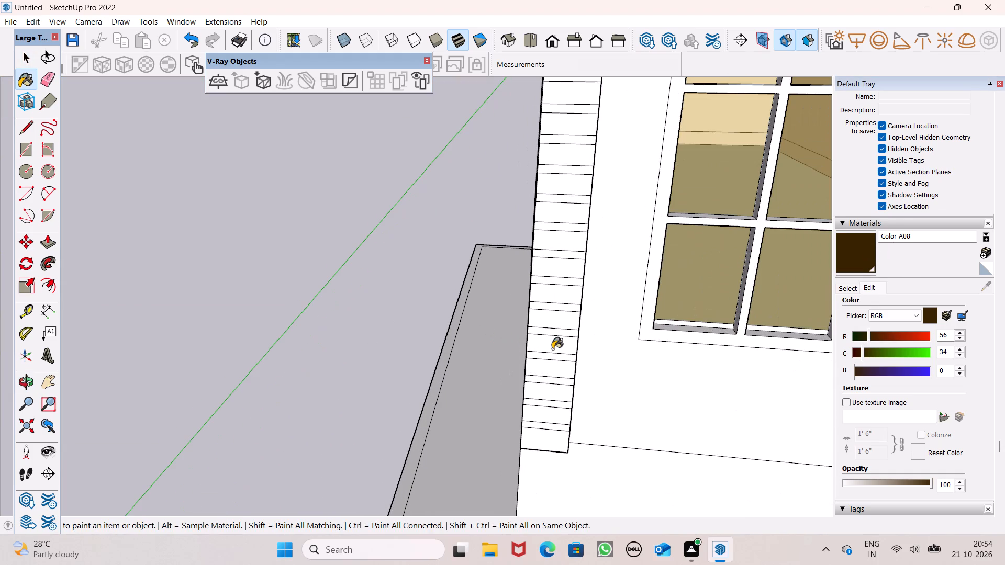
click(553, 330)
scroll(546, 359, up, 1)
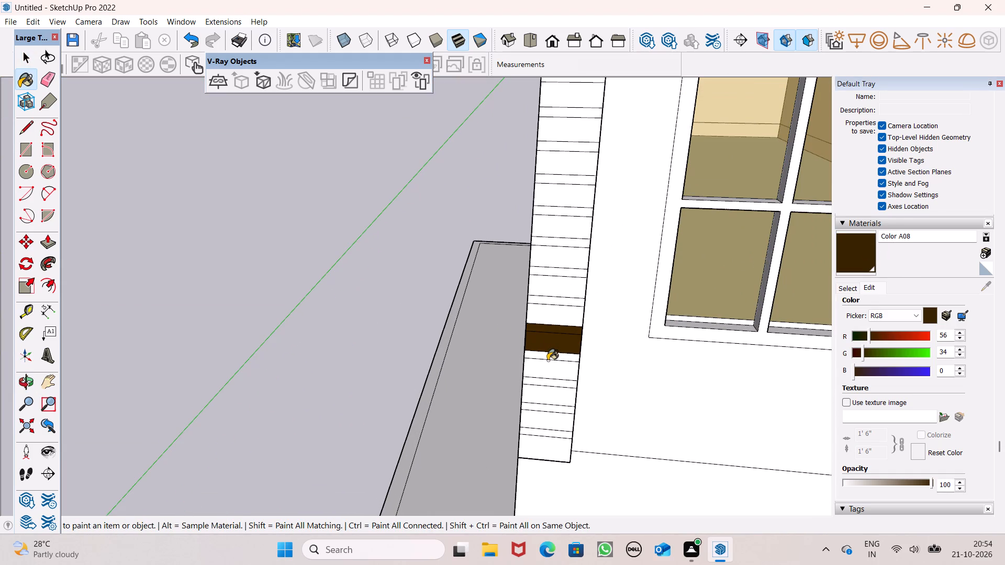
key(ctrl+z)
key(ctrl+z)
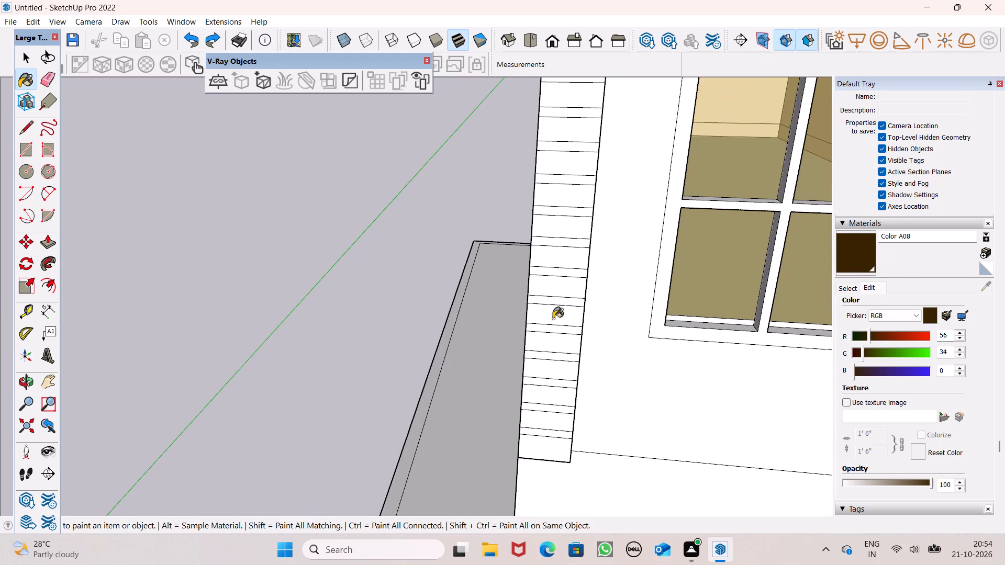
Paint the six lowest wide bands of the tower's left border strip with dark brown Color A08, leaving the thin bands white.
click(553, 315)
click(557, 342)
click(552, 377)
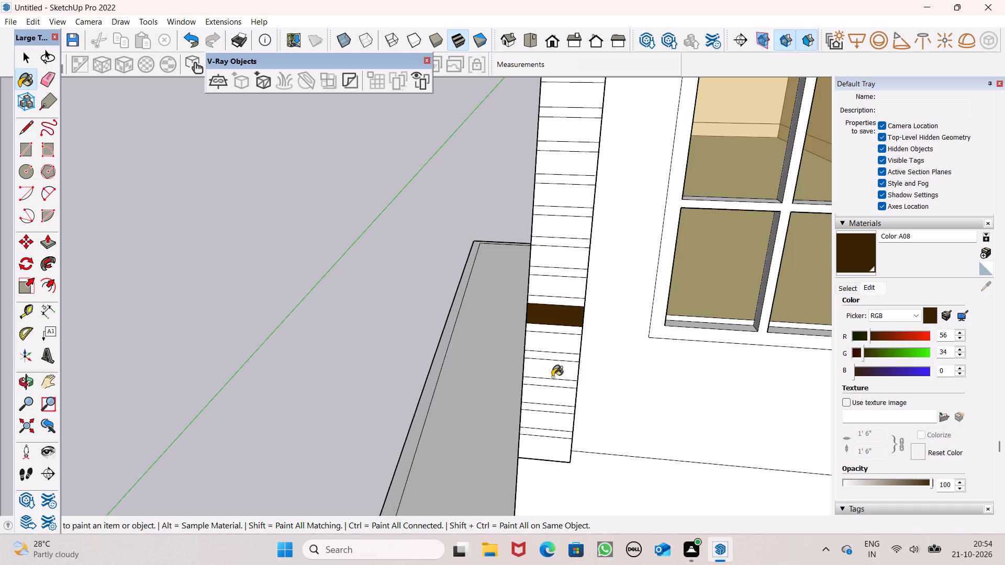
click(553, 400)
click(544, 424)
click(541, 454)
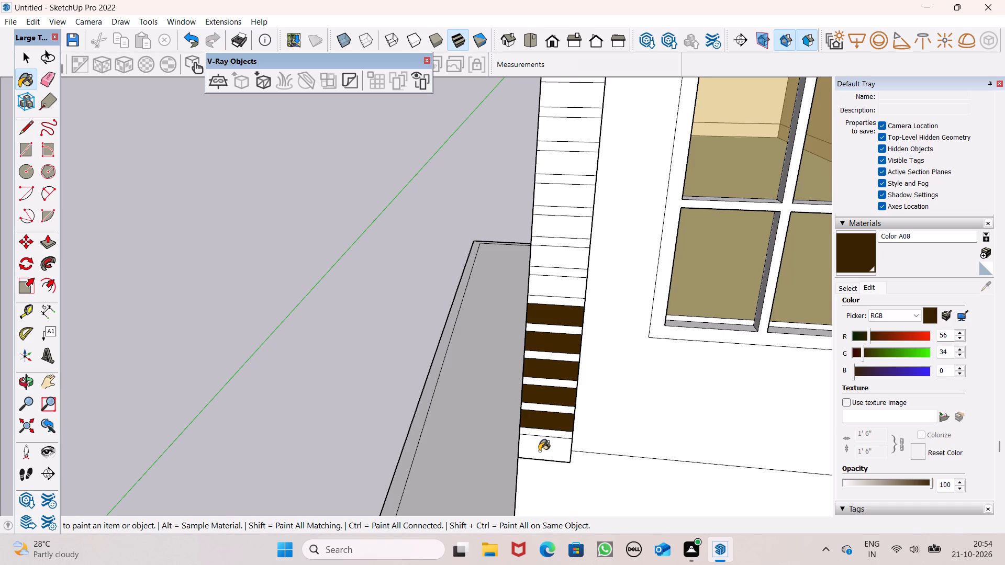
Paint the next six wide bands directly above the brown ones on the border strip with Color A08.
scroll(517, 448, down, 6)
scroll(532, 335, up, 7)
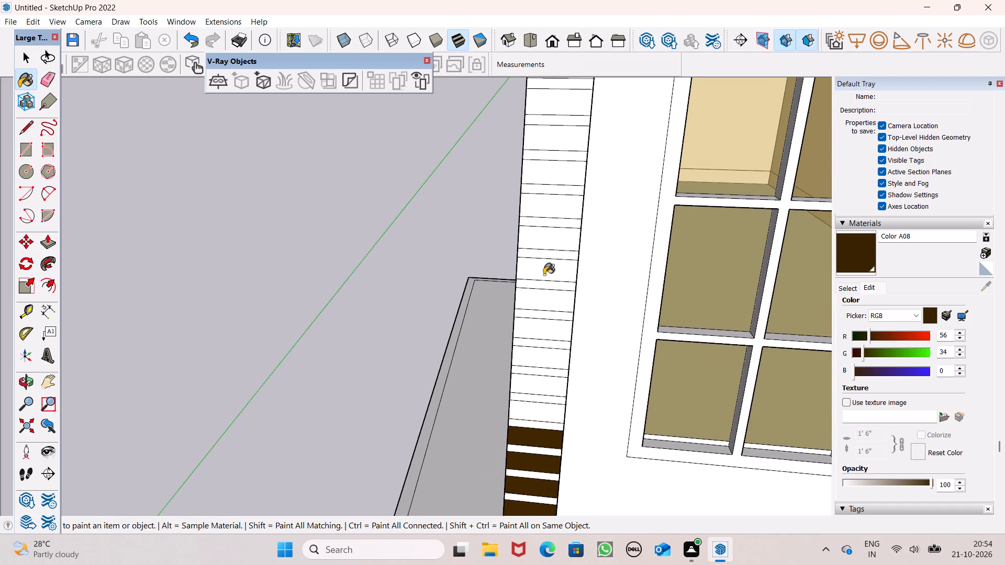
click(544, 272)
click(550, 302)
click(556, 336)
drag(553, 358, 553, 359)
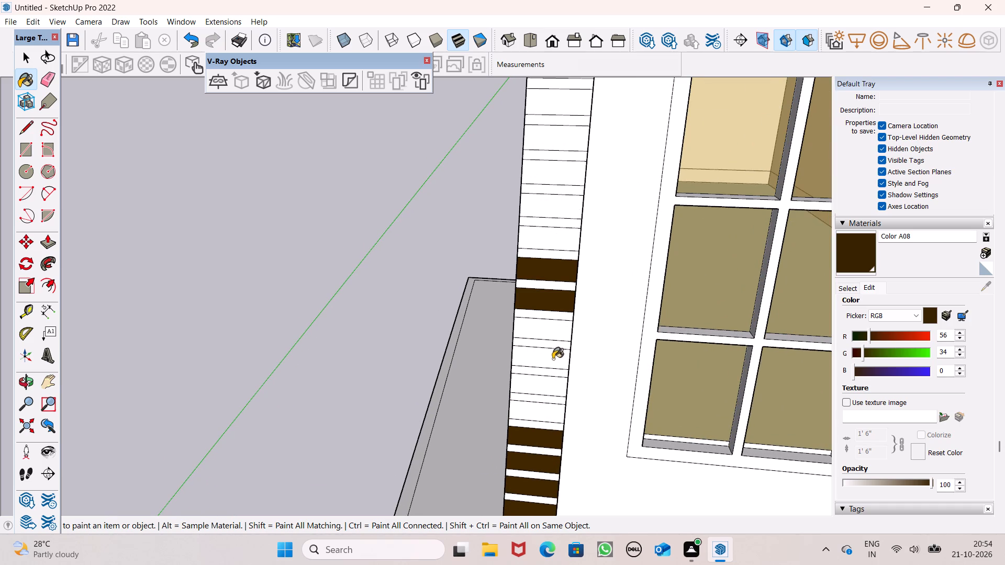
drag(553, 359, 553, 363)
drag(546, 381, 546, 389)
click(537, 410)
Paint the next five wide bands above the brown ones on the tower's border strip with dark brown Color A08.
scroll(548, 312, down, 7)
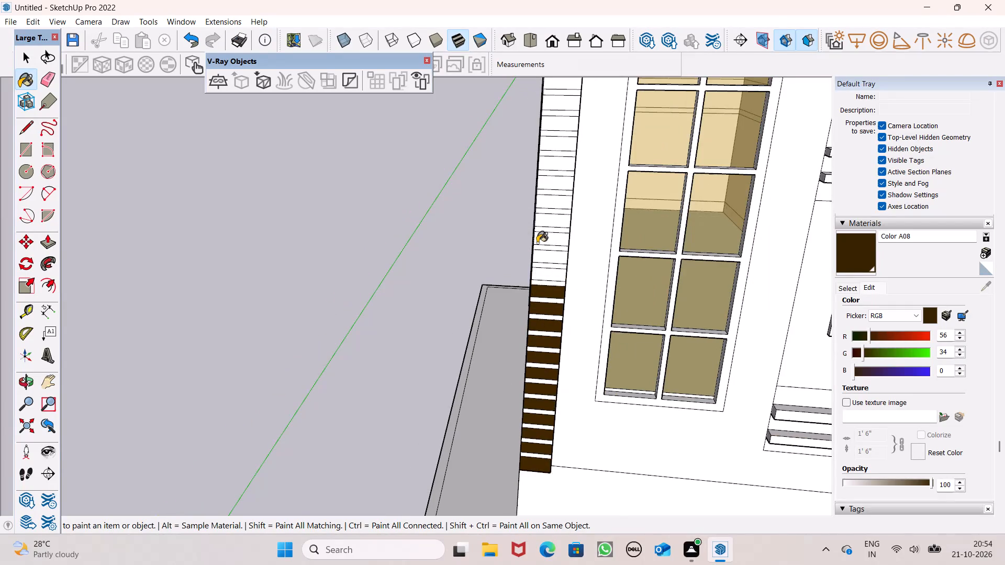
scroll(542, 233, up, 6)
click(554, 207)
click(547, 239)
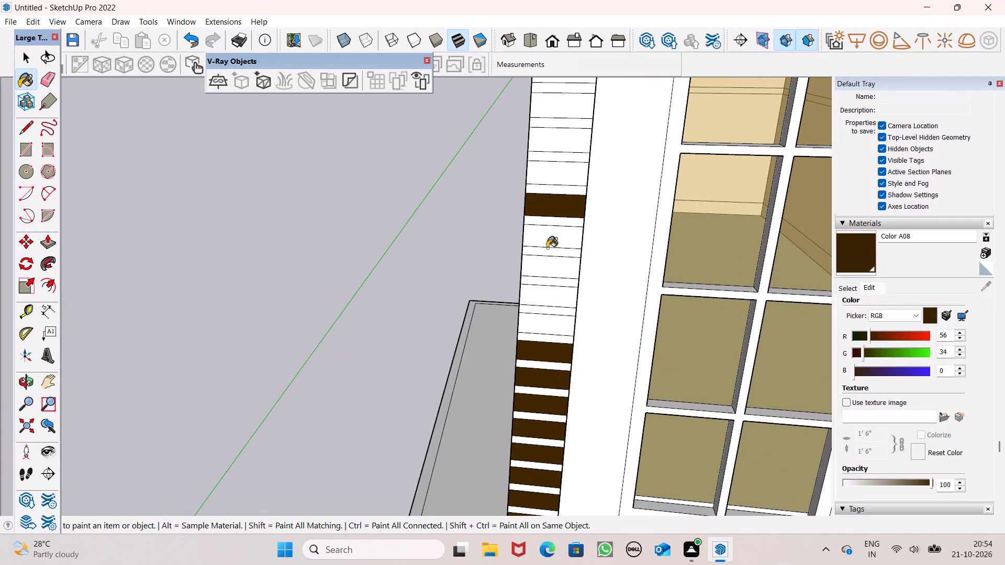
click(547, 275)
click(552, 302)
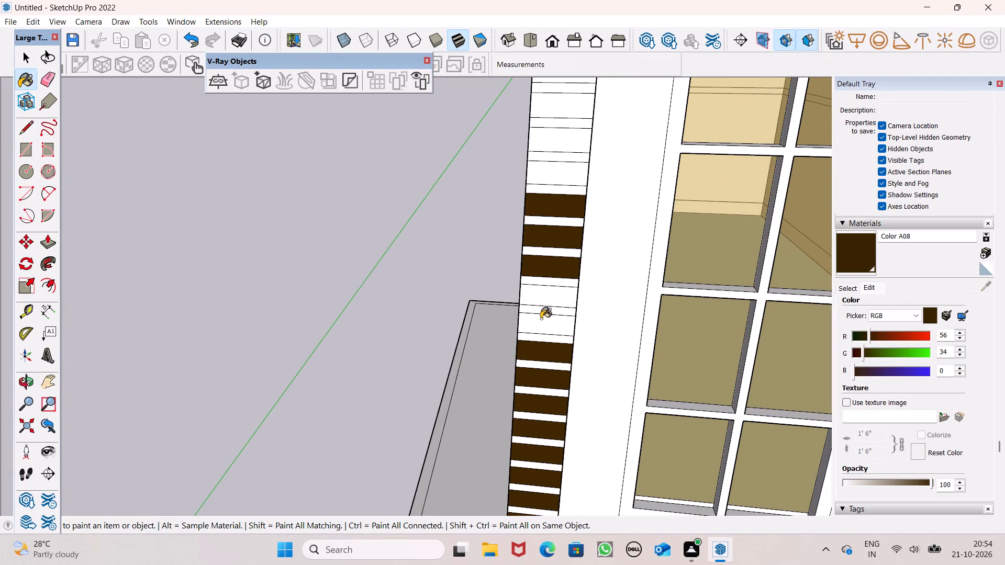
click(539, 322)
Paint the next seven wide bands up the tower's border strip with Color A08, leaving the thin bands white.
scroll(544, 323, down, 6)
scroll(572, 168, up, 6)
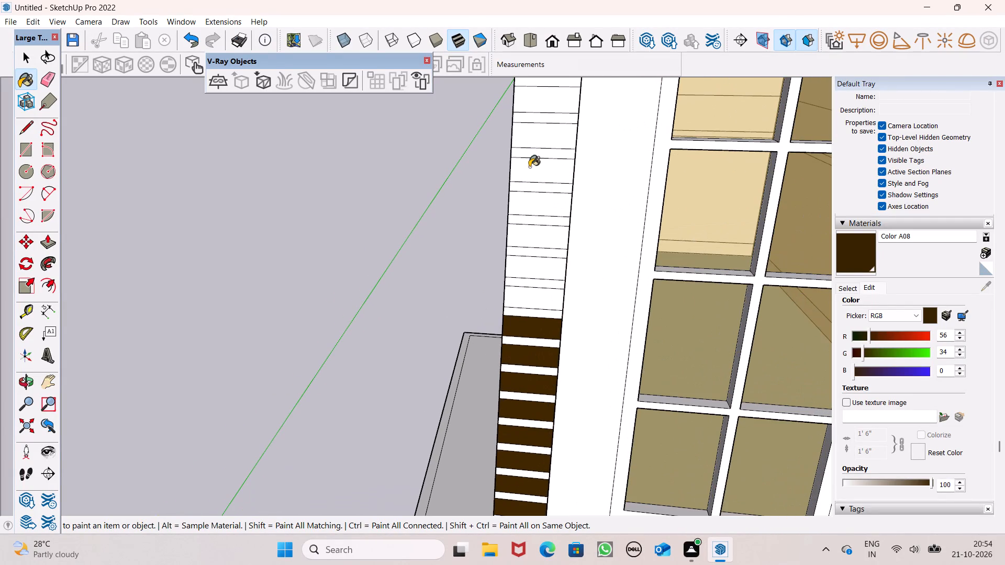
click(531, 167)
drag(539, 135, 540, 129)
click(547, 103)
click(552, 206)
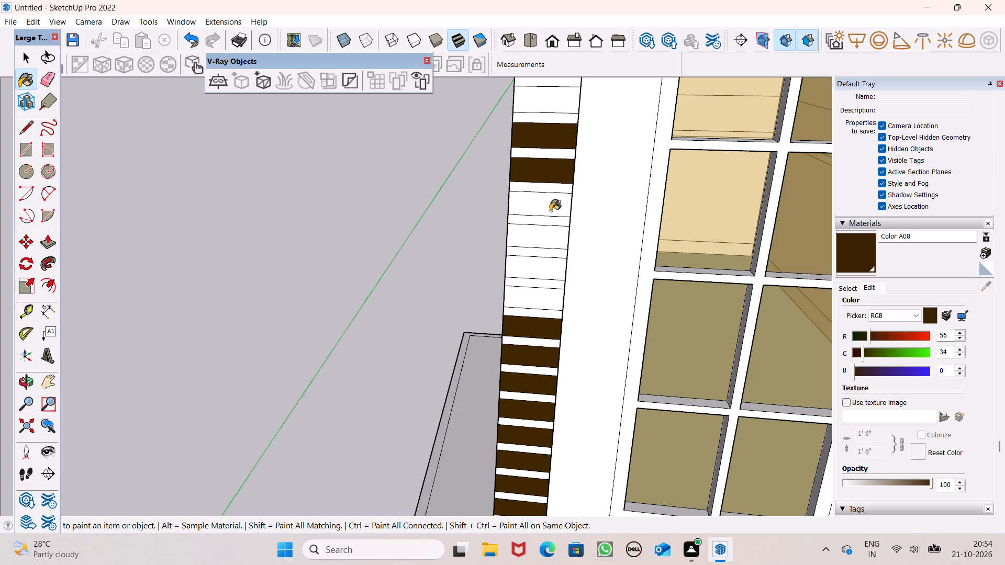
click(546, 240)
click(539, 270)
click(530, 294)
Paint the border's top horizontal strip and the remaining five wide bands beneath it with Color A08.
scroll(519, 330, down, 7)
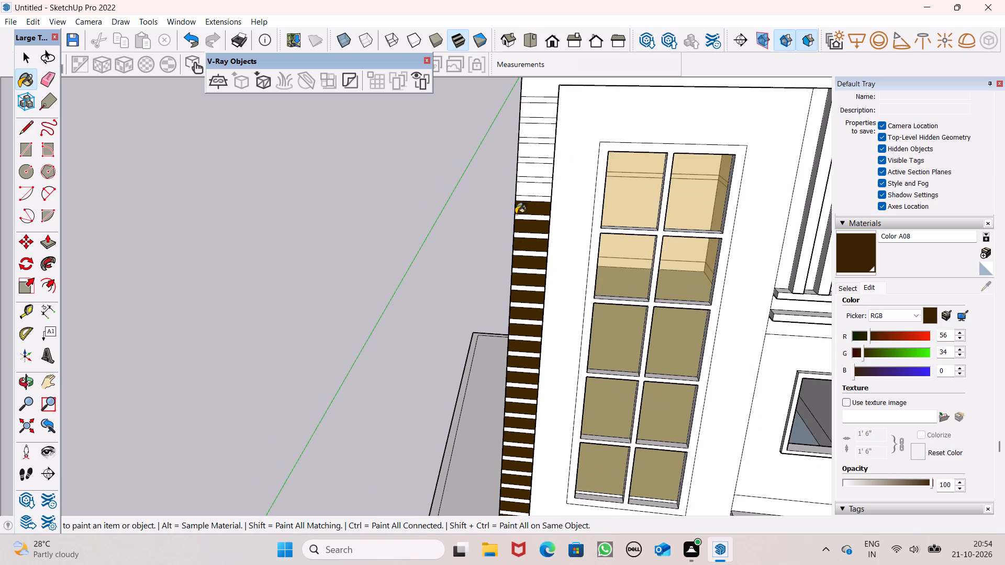
scroll(554, 133, up, 5)
click(534, 103)
click(532, 139)
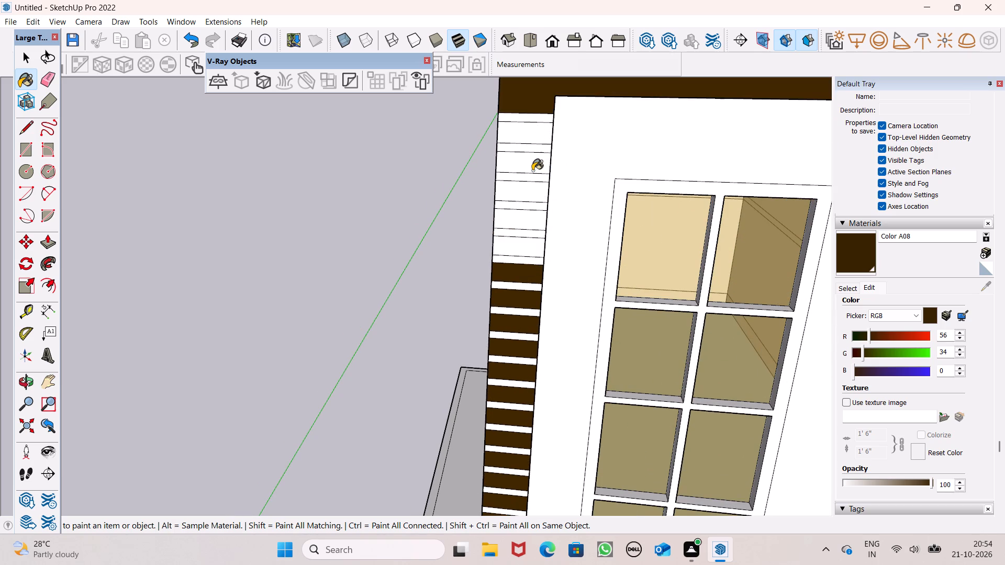
click(532, 171)
click(524, 196)
click(517, 224)
click(518, 242)
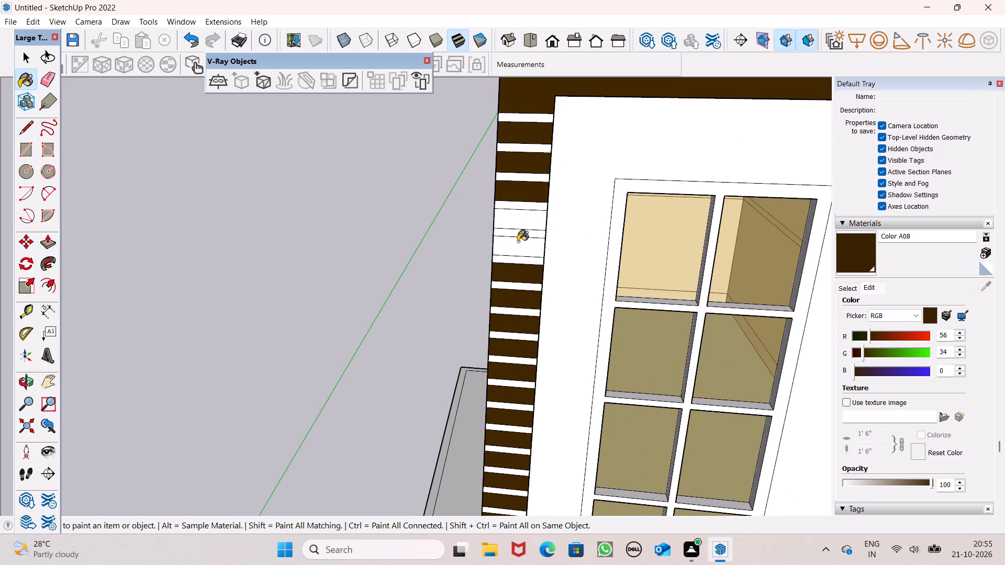
Paint the first two recessed panels between the vertical slats beside the tall window with Color A08.
scroll(542, 203, down, 8)
scroll(537, 153, up, 3)
scroll(538, 152, down, 1)
scroll(538, 153, up, 1)
scroll(538, 154, down, 2)
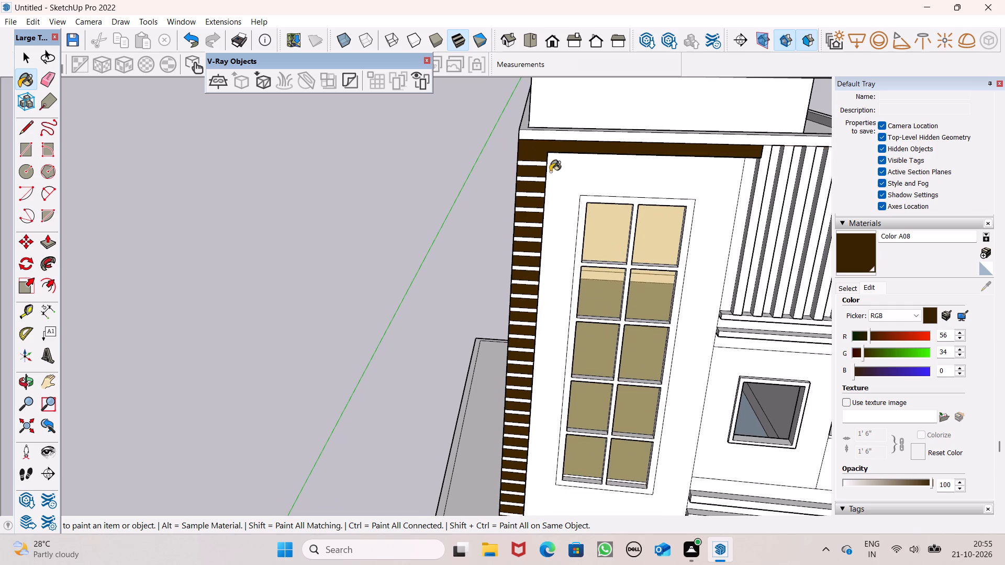
scroll(490, 159, down, 4)
scroll(635, 192, up, 6)
middle_drag(701, 224, 624, 216)
scroll(634, 220, up, 4)
middle_drag(660, 220, 736, 234)
scroll(683, 258, up, 1)
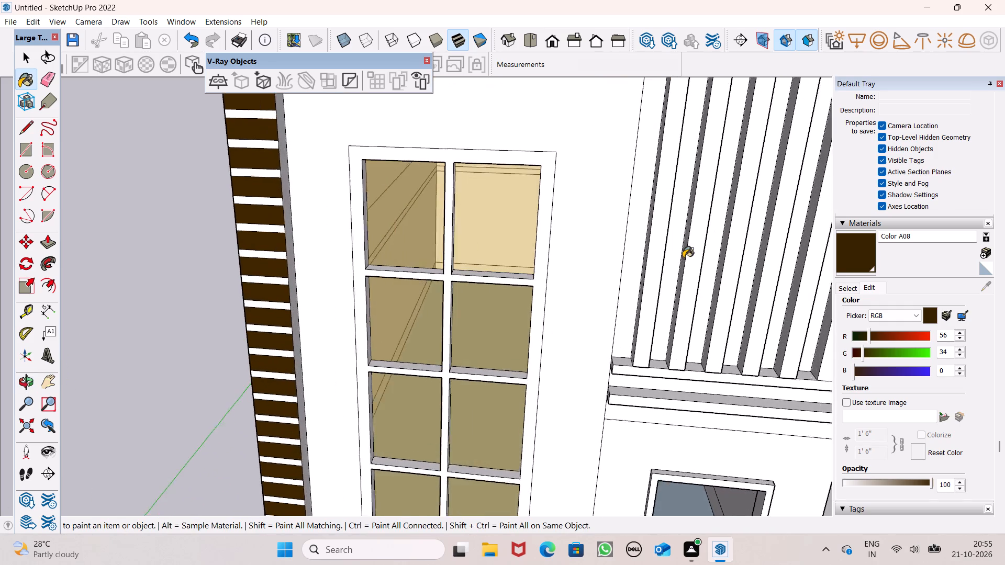
scroll(683, 258, up, 2)
click(624, 262)
click(669, 266)
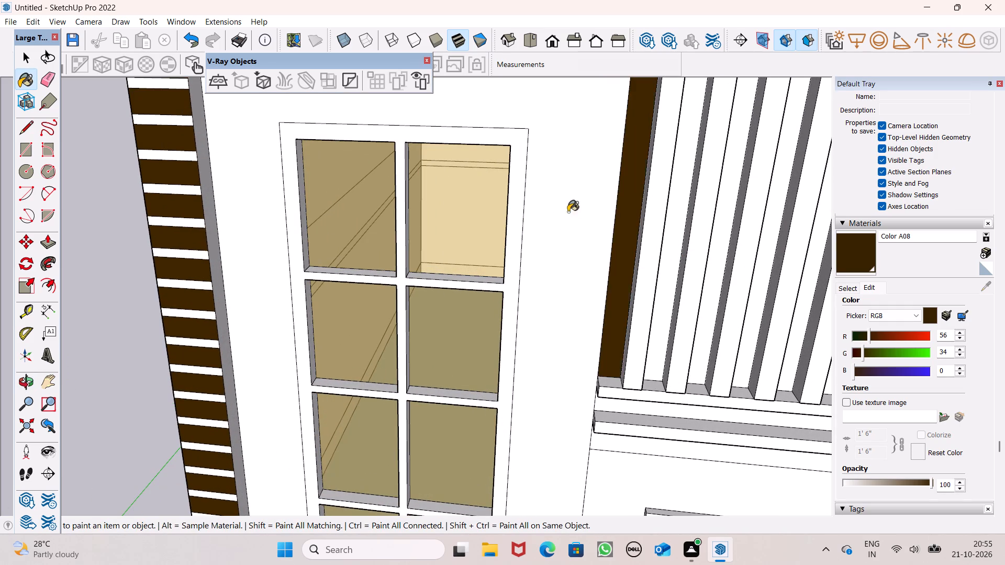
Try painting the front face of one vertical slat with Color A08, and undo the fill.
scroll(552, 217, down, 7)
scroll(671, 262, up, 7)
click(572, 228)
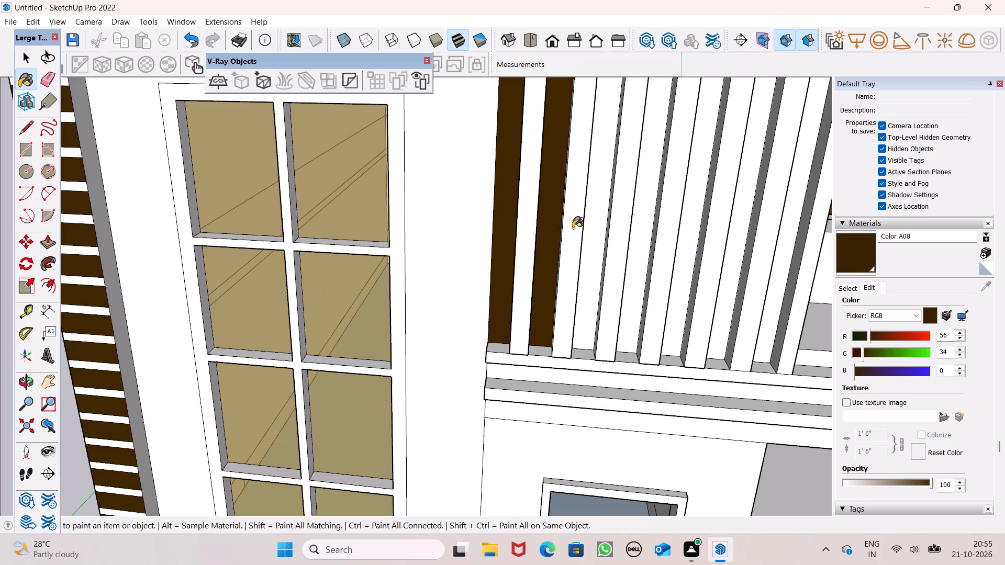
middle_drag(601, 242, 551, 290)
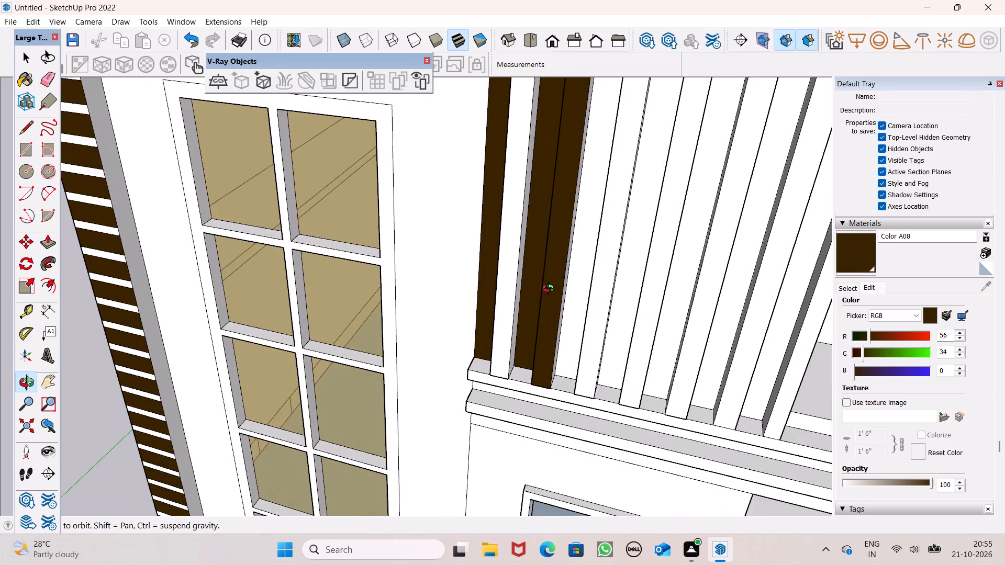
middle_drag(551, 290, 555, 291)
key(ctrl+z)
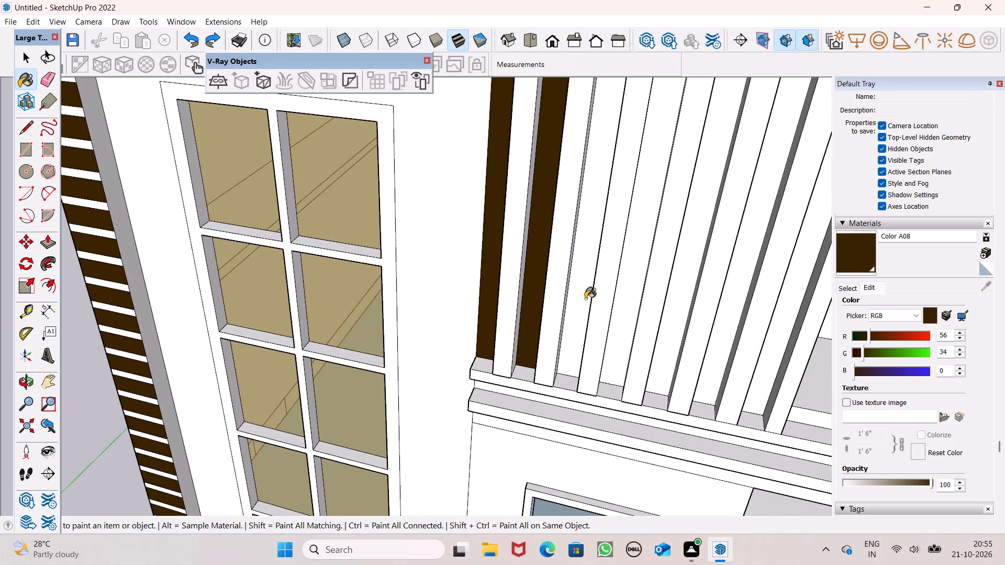
Paint the remaining five recessed panels between the vertical slats with Color A08, keeping the slats white.
scroll(578, 287, up, 1)
middle_drag(583, 296, 617, 246)
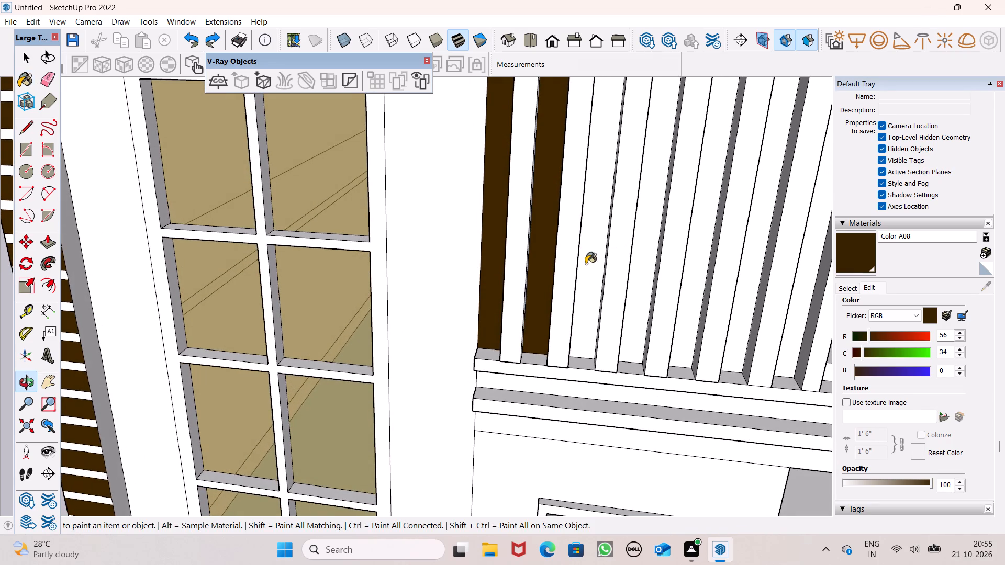
click(592, 256)
click(640, 254)
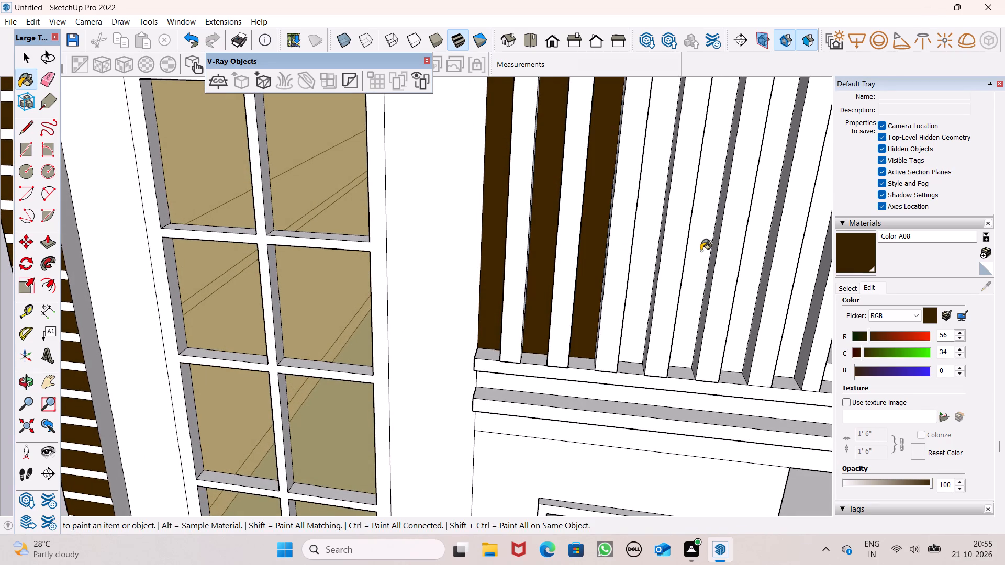
click(701, 251)
scroll(574, 239, down, 6)
scroll(611, 245, up, 5)
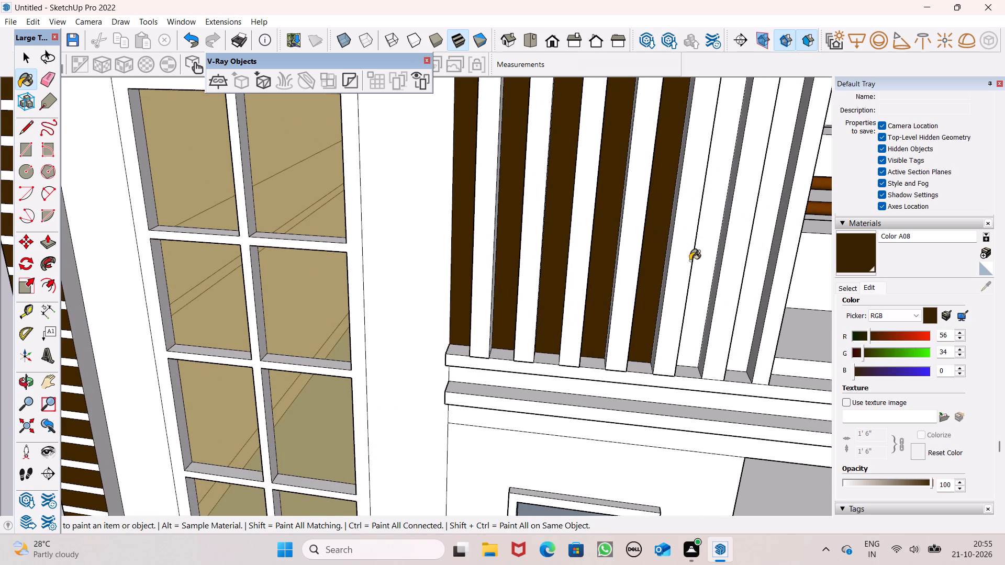
scroll(690, 261, up, 3)
click(712, 256)
click(779, 257)
Paint the tower's side wall facing the roof terrace with Color A08.
scroll(497, 363, down, 4)
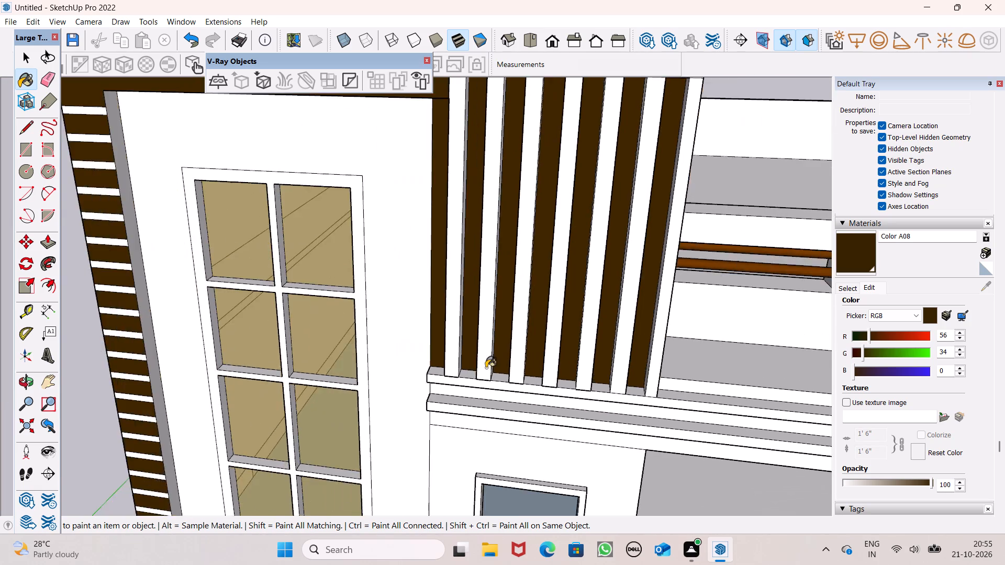
scroll(486, 368, down, 8)
middle_drag(643, 314, 445, 290)
click(479, 265)
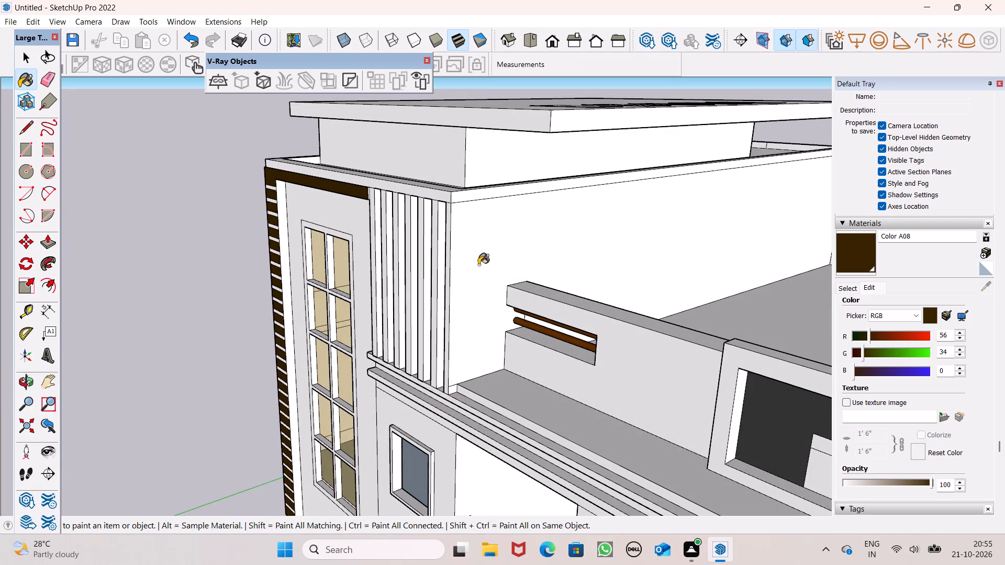
middle_drag(465, 279, 744, 200)
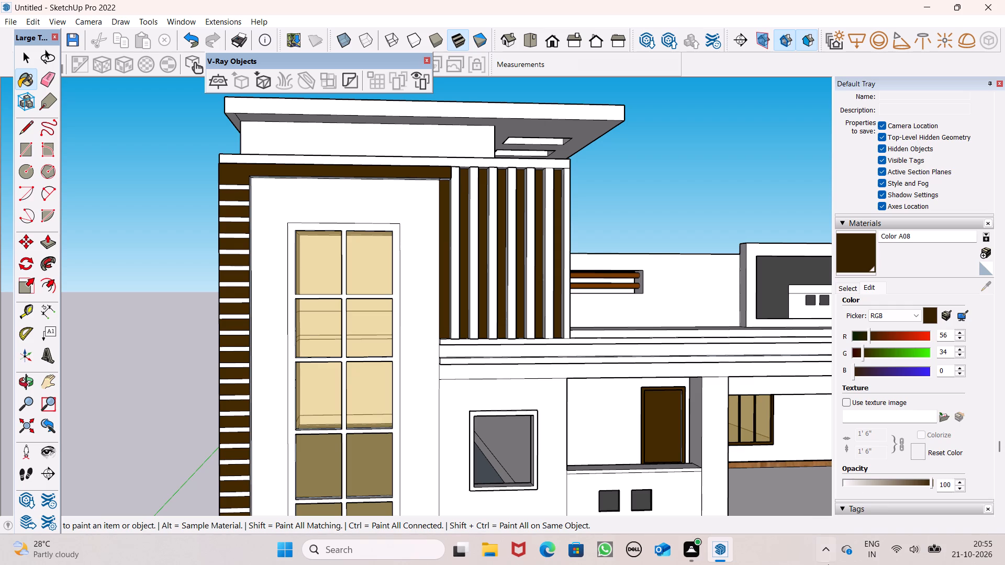
Paint the two horizontal rails in the parapet opening next to the tower with Color A08.
scroll(612, 302, up, 7)
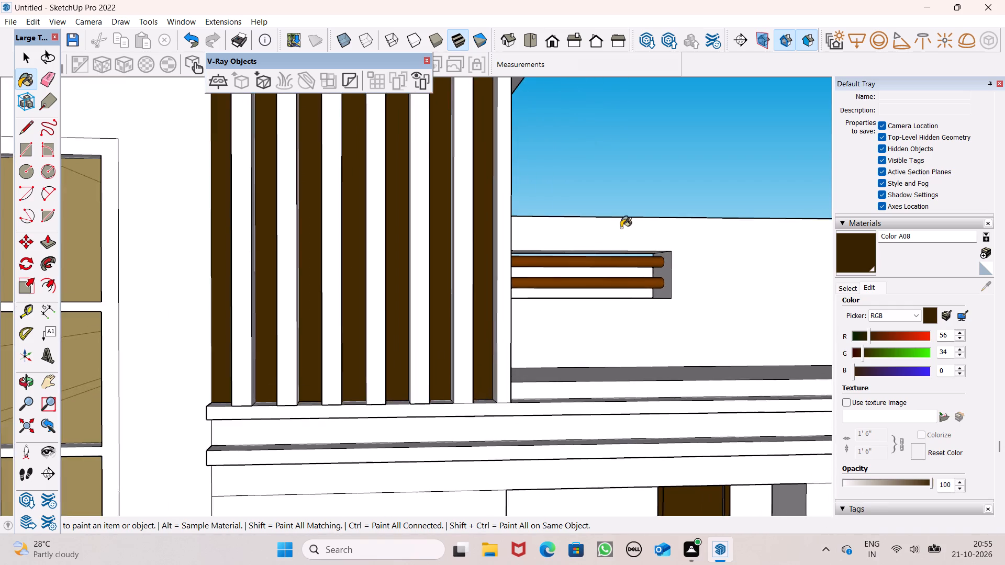
scroll(619, 295, up, 5)
scroll(622, 274, down, 4)
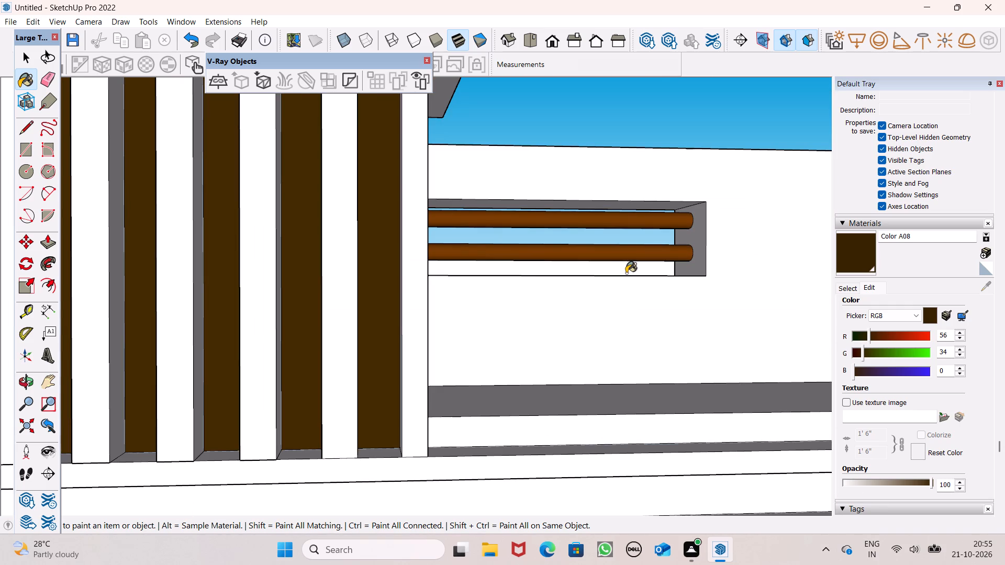
scroll(626, 273, down, 2)
middle_drag(642, 280, 446, 396)
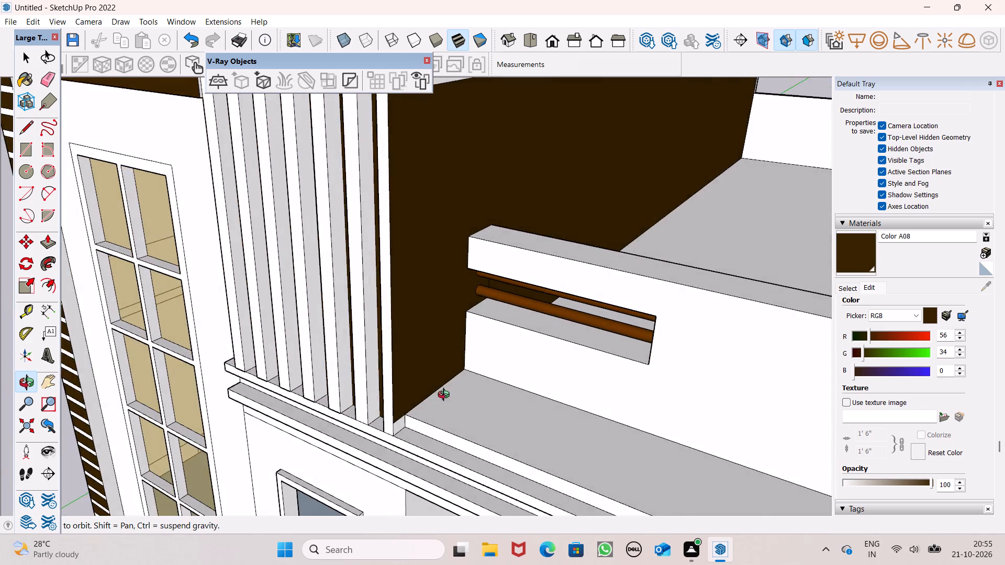
middle_drag(446, 396, 443, 390)
scroll(510, 348, up, 6)
middle_drag(529, 330, 591, 291)
scroll(587, 227, up, 2)
click(590, 218)
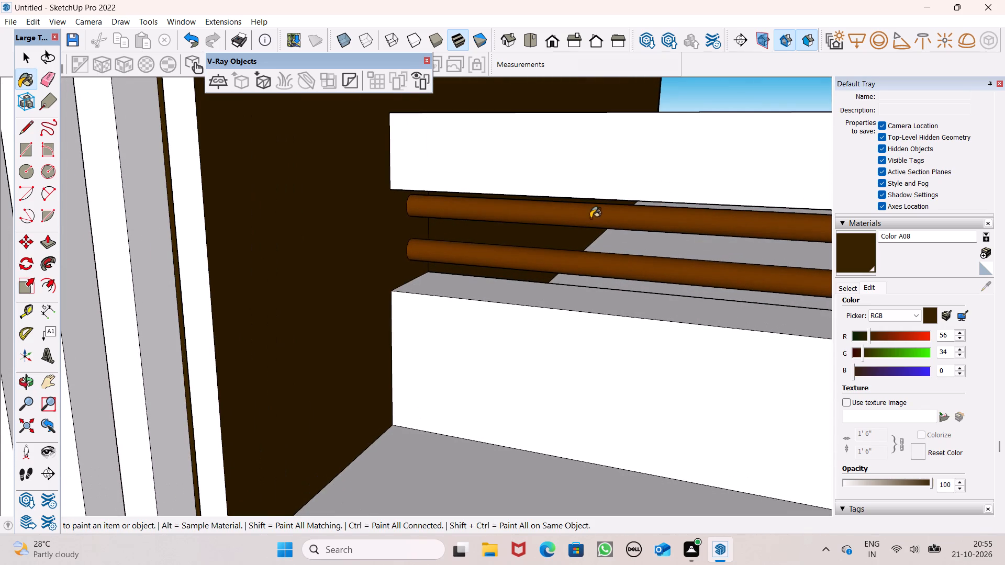
click(574, 257)
scroll(528, 264, down, 5)
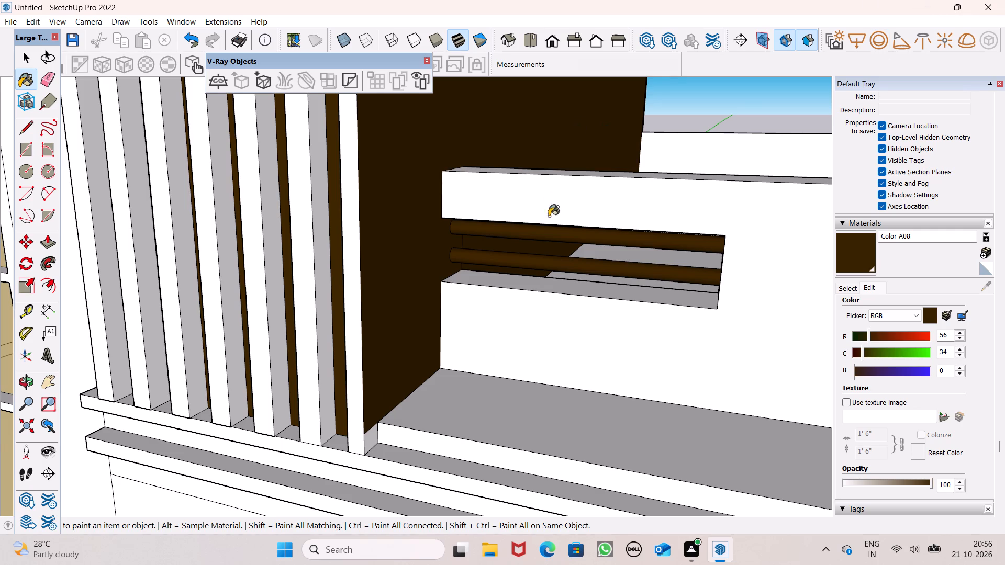
Paint the two front rails in the parapet opening at the terrace's far corner with Color A08.
scroll(539, 240, down, 6)
scroll(391, 334, down, 6)
scroll(163, 367, down, 3)
scroll(682, 473, up, 4)
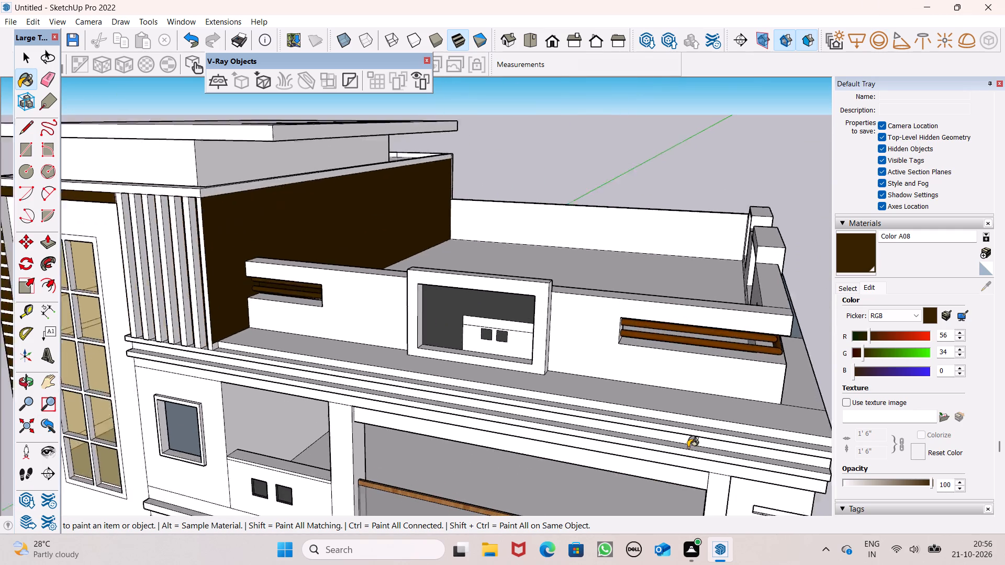
scroll(688, 447, up, 2)
scroll(695, 363, up, 6)
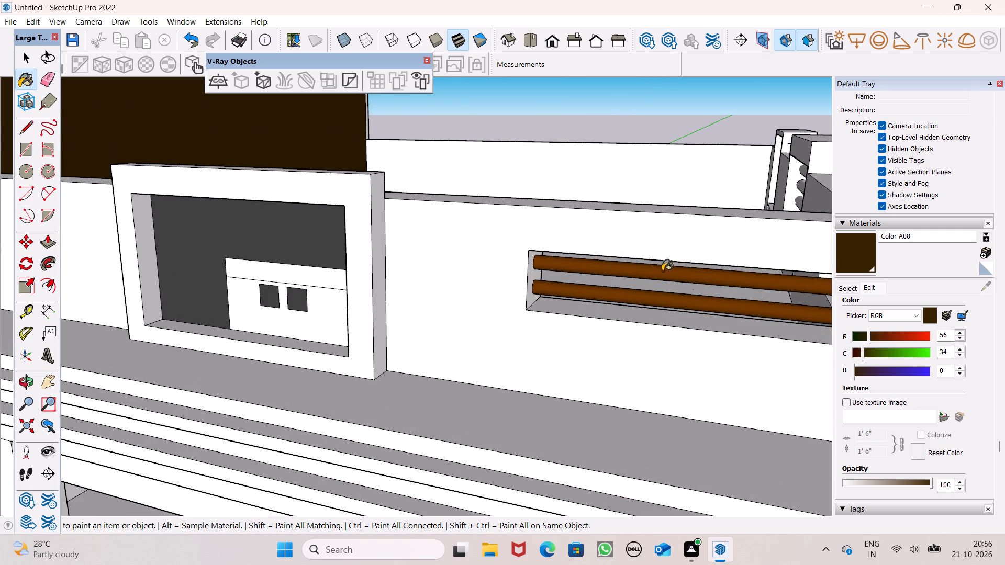
click(662, 273)
click(648, 303)
scroll(474, 311, down, 6)
Paint the two rails continuing around the corner on the parapet's side wall with Color A08.
middle_drag(691, 346, 435, 261)
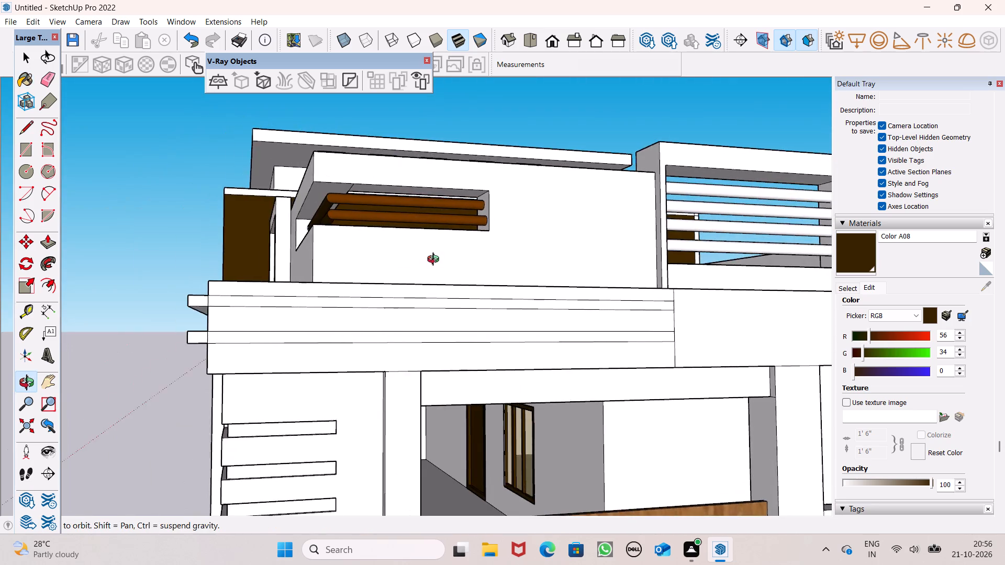
middle_drag(435, 261, 434, 261)
scroll(383, 215, up, 6)
click(359, 197)
click(353, 230)
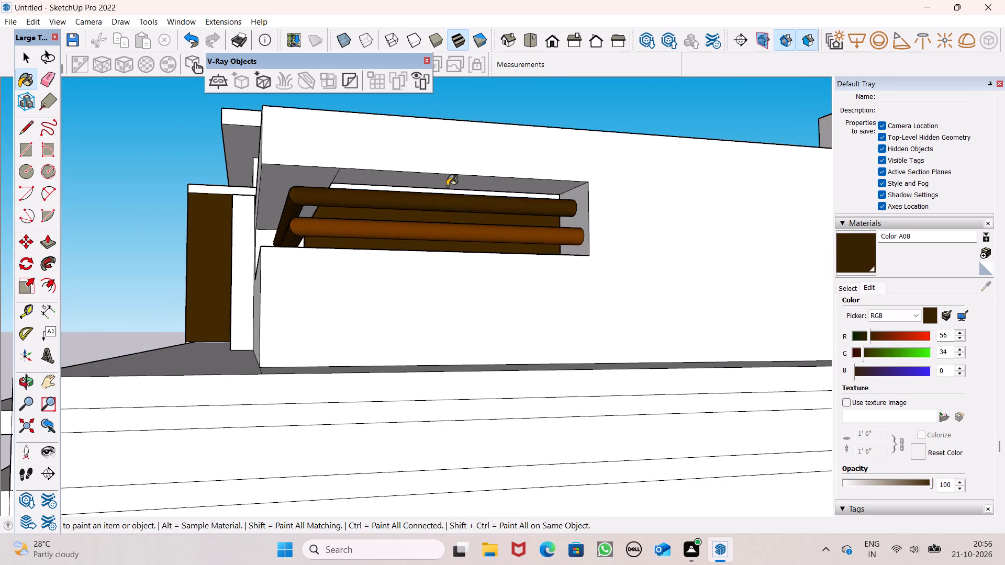
scroll(449, 187, down, 3)
middle_drag(450, 212, 615, 238)
key(space)
scroll(443, 190, down, 2)
middle_drag(415, 239, 508, 263)
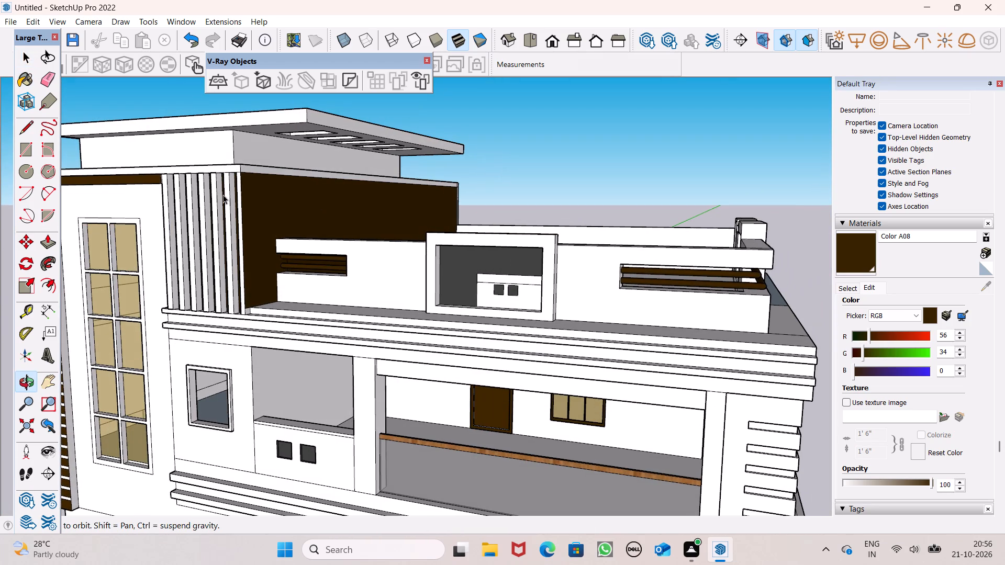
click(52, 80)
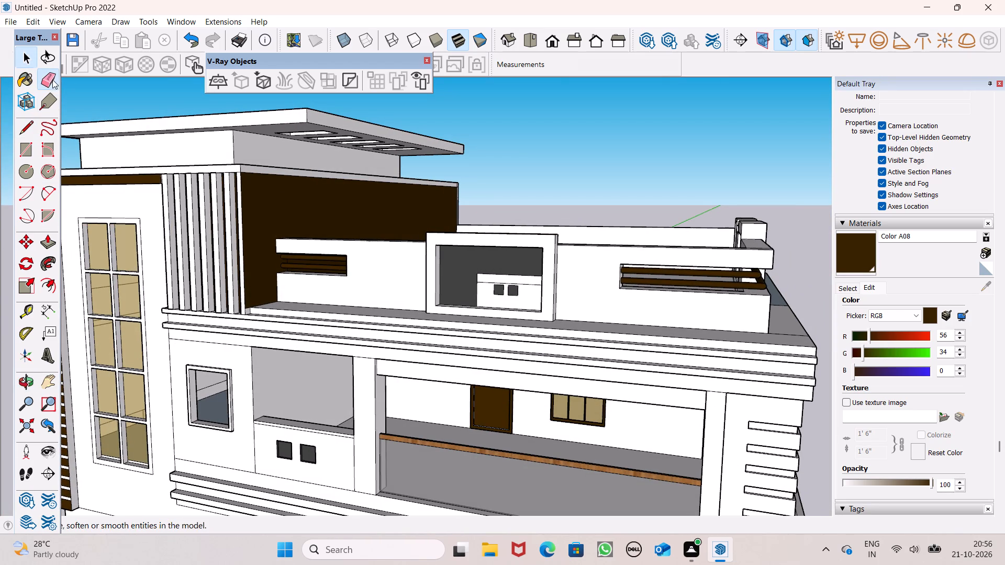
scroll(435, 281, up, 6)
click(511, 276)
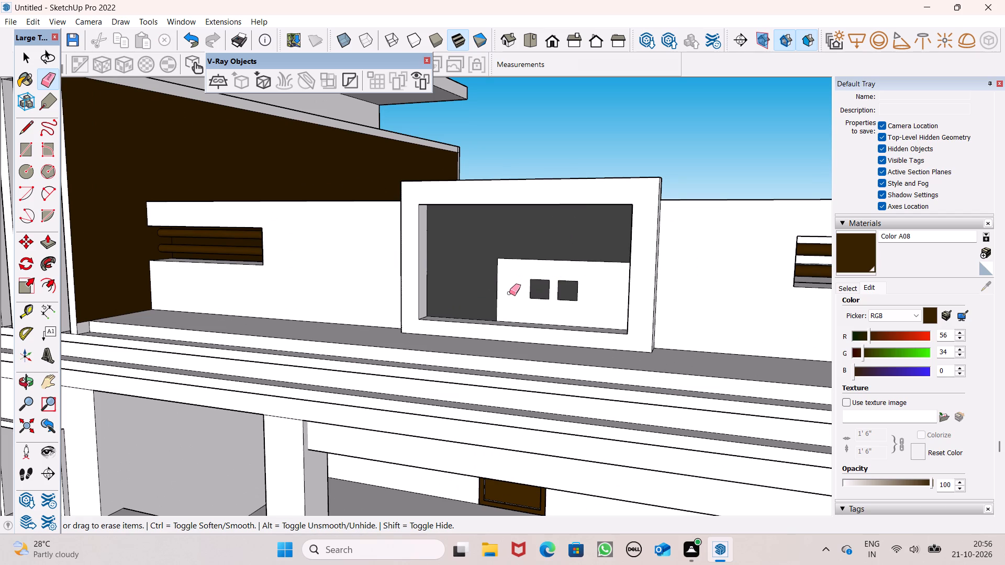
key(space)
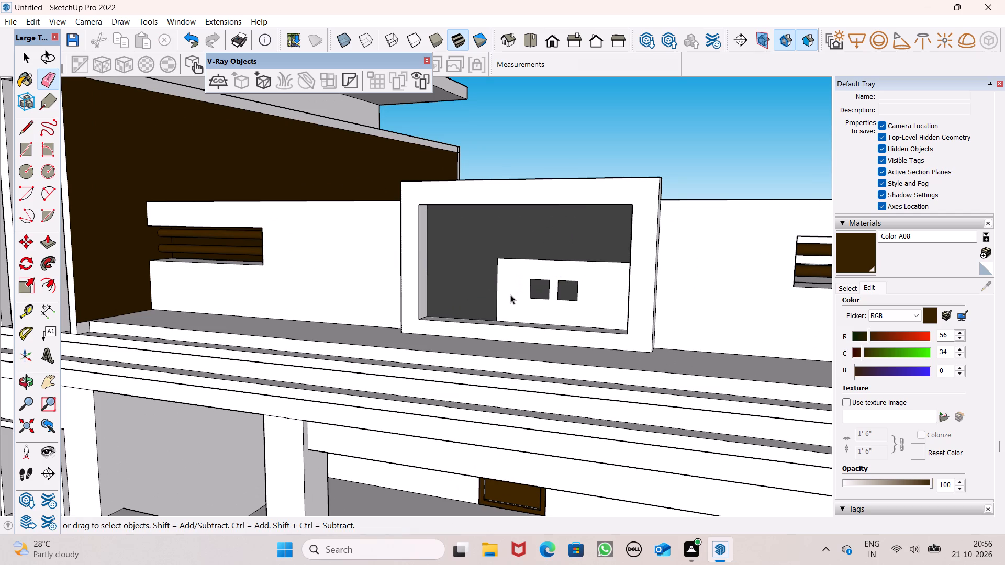
Raise the top of the roof terrace's front parapet wall beside the tower by 7 7/8" with Push/Pull.
scroll(510, 295, down, 6)
middle_drag(634, 335, 672, 492)
scroll(640, 448, up, 3)
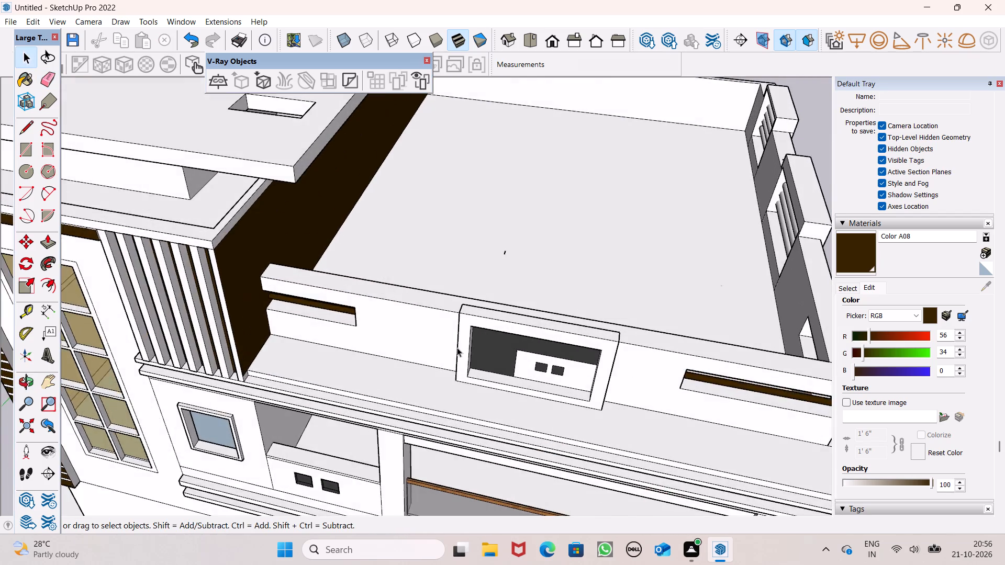
scroll(457, 347, up, 2)
middle_drag(521, 363, 269, 343)
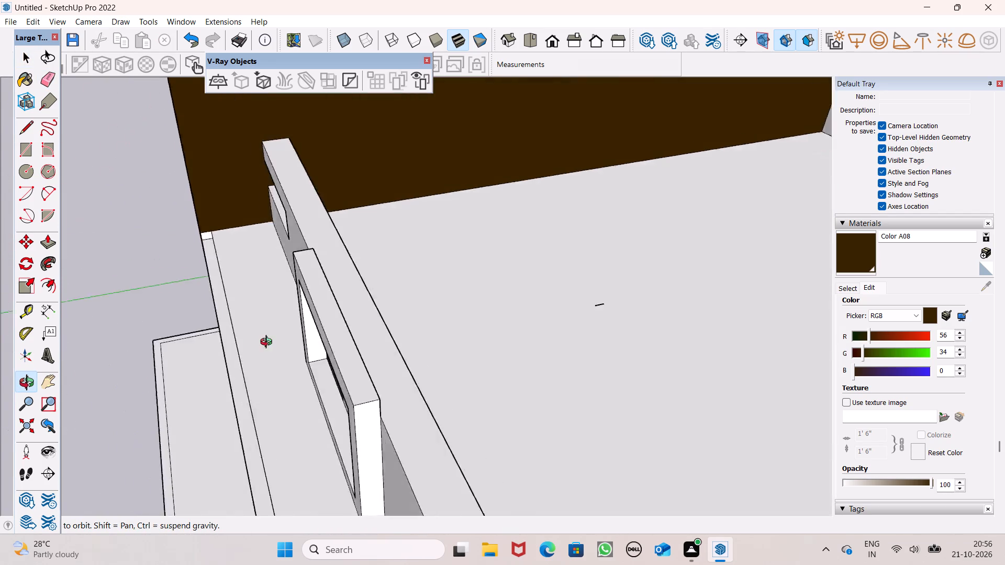
middle_drag(269, 343, 453, 313)
scroll(291, 244, down, 2)
middle_drag(292, 255, 337, 292)
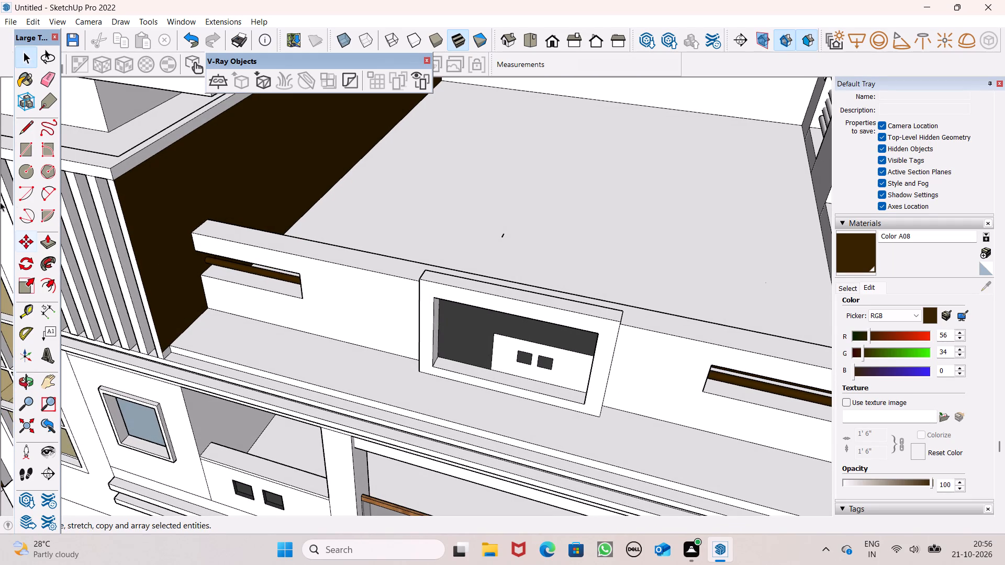
click(49, 239)
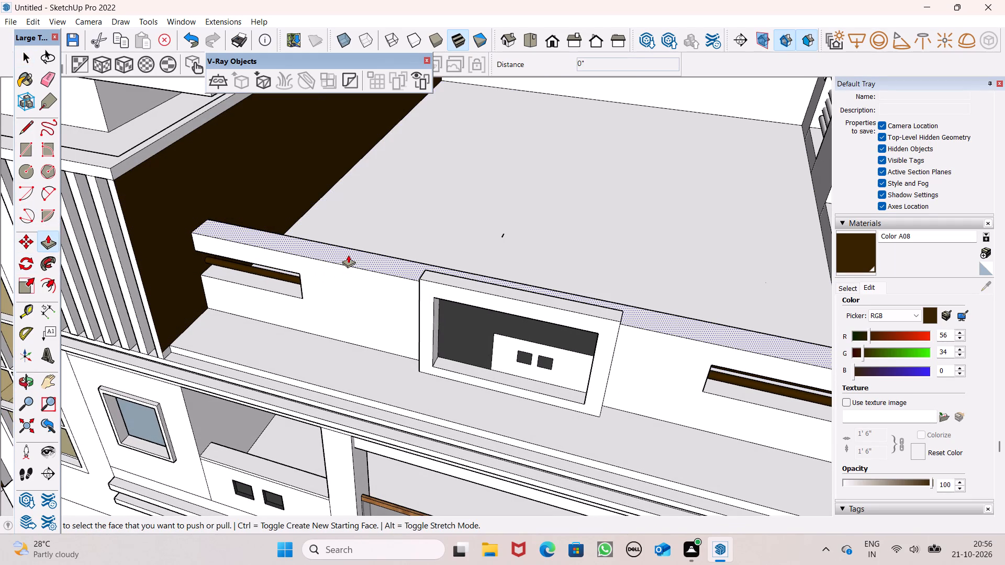
drag(351, 255, 349, 244)
key(4)
key(shift+quotedbl)
key(Return)
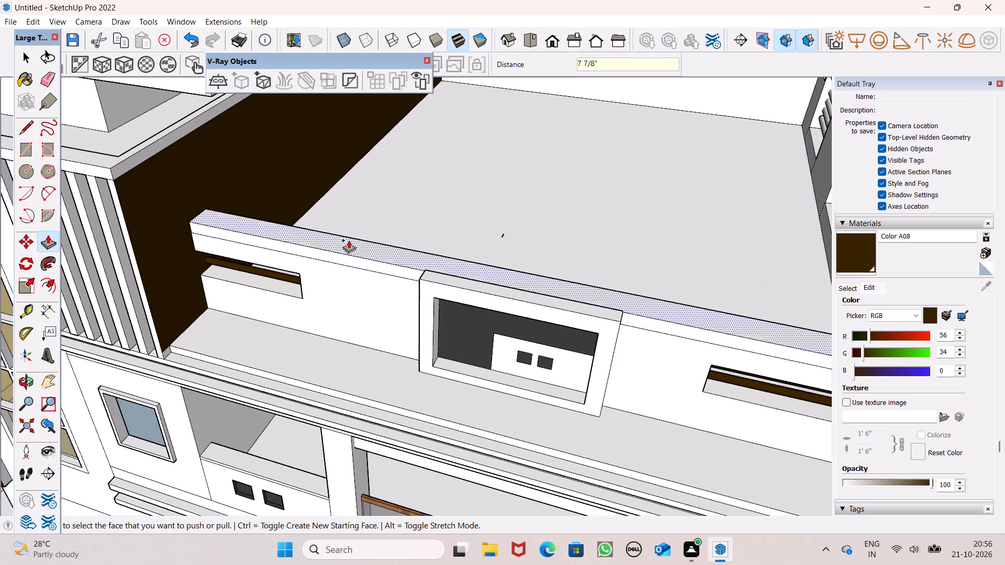
Raise the top of the side parapet section next to the front corner by 7 7/8", level with the front parapet.
scroll(342, 227, down, 6)
middle_drag(489, 245, 299, 182)
scroll(512, 270, up, 2)
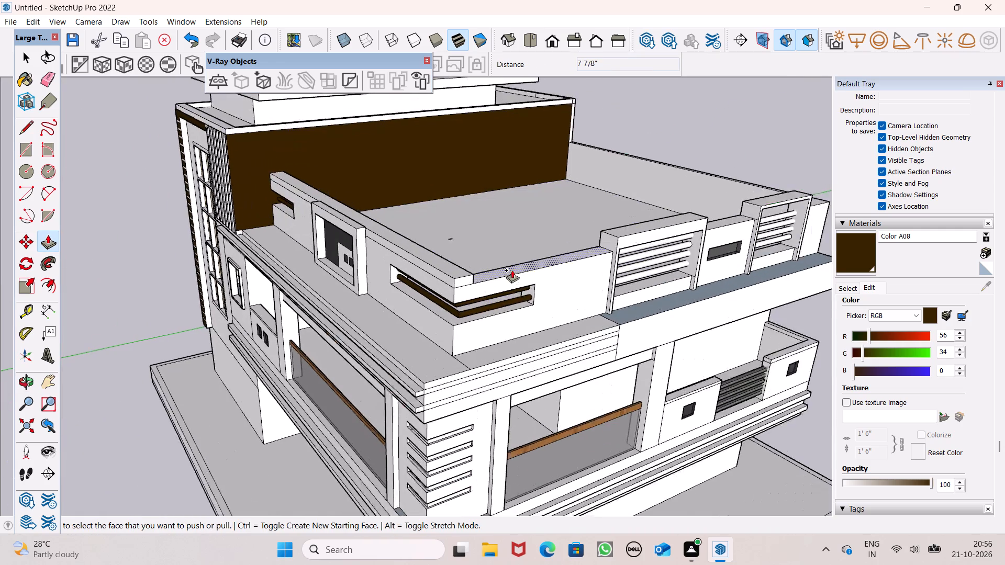
scroll(512, 270, up, 2)
scroll(467, 283, up, 5)
middle_drag(515, 290, 394, 311)
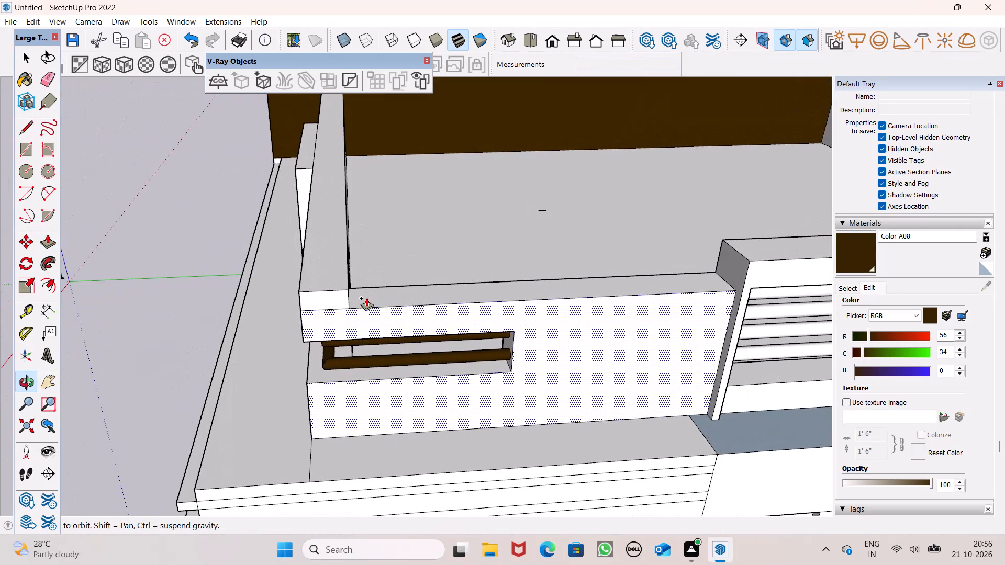
drag(367, 297, 336, 285)
scroll(317, 261, down, 5)
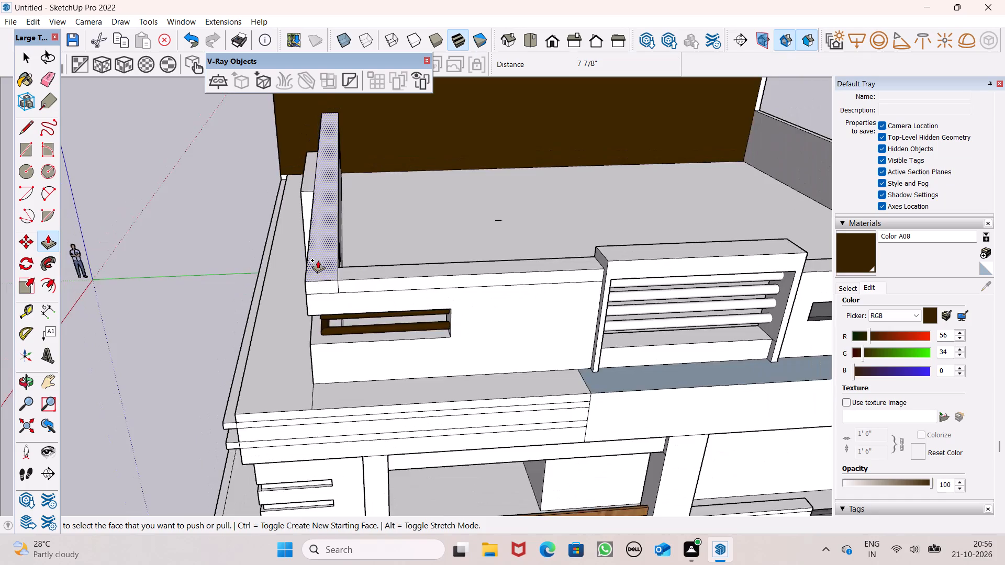
Raise the side parapet's section between the two slatted frames and its far-end section by 7 7/8" each.
scroll(318, 260, down, 5)
middle_drag(473, 273, 344, 273)
drag(512, 292, 504, 285)
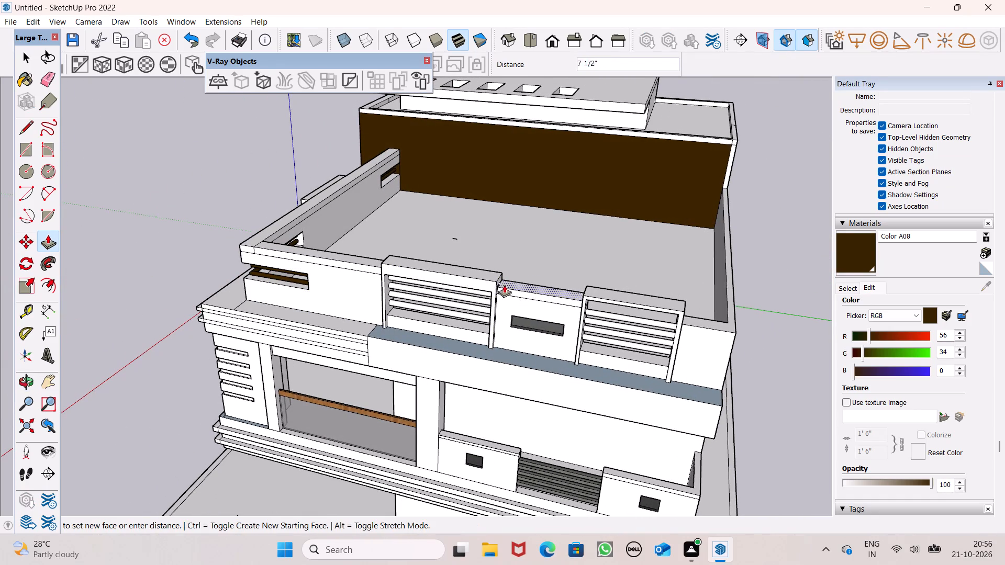
drag(504, 285, 368, 265)
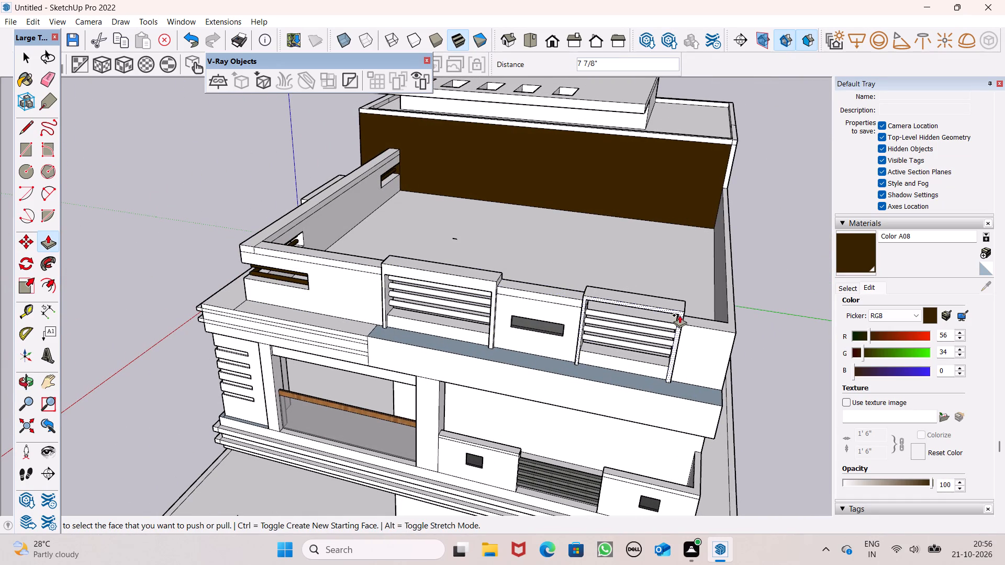
drag(695, 322, 560, 296)
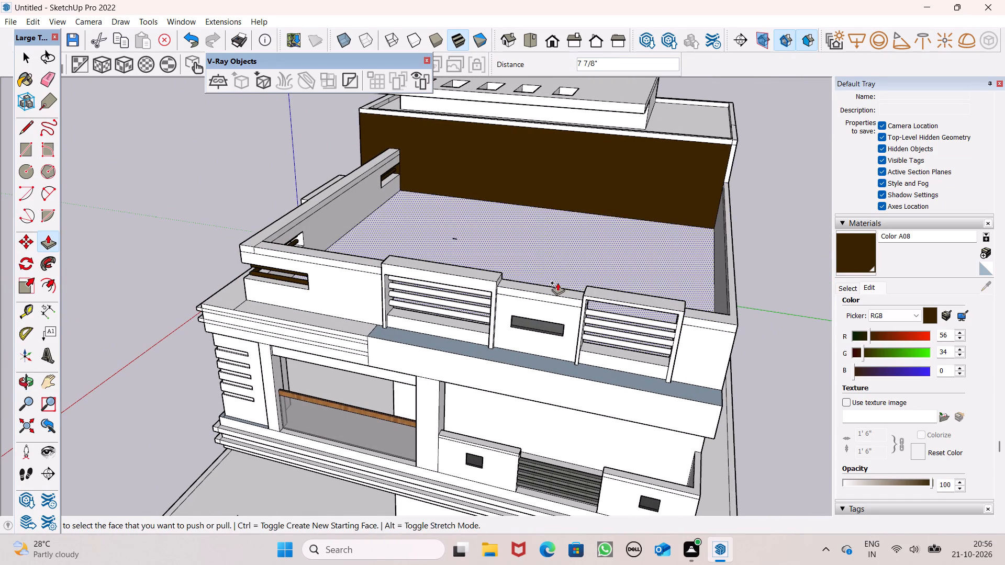
Erase the leftover seam lines where the raised parapet sections meet at the front corner, undoing any erasure that removes faces.
click(46, 70)
middle_drag(165, 168, 371, 179)
scroll(371, 179, up, 1)
scroll(376, 354, up, 7)
scroll(353, 263, up, 5)
drag(376, 271, 377, 277)
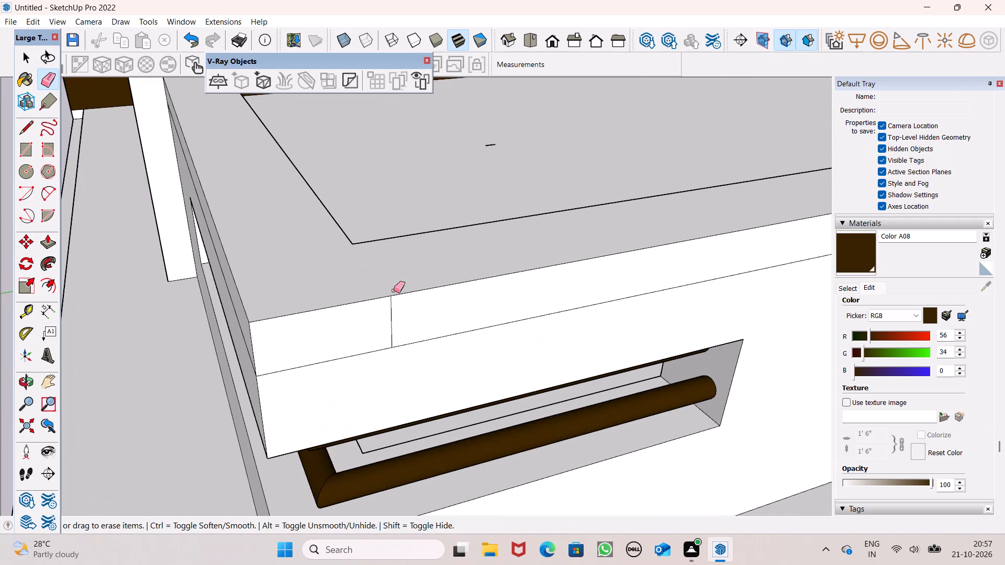
drag(400, 303, 389, 298)
scroll(412, 232, down, 4)
key(ctrl+z)
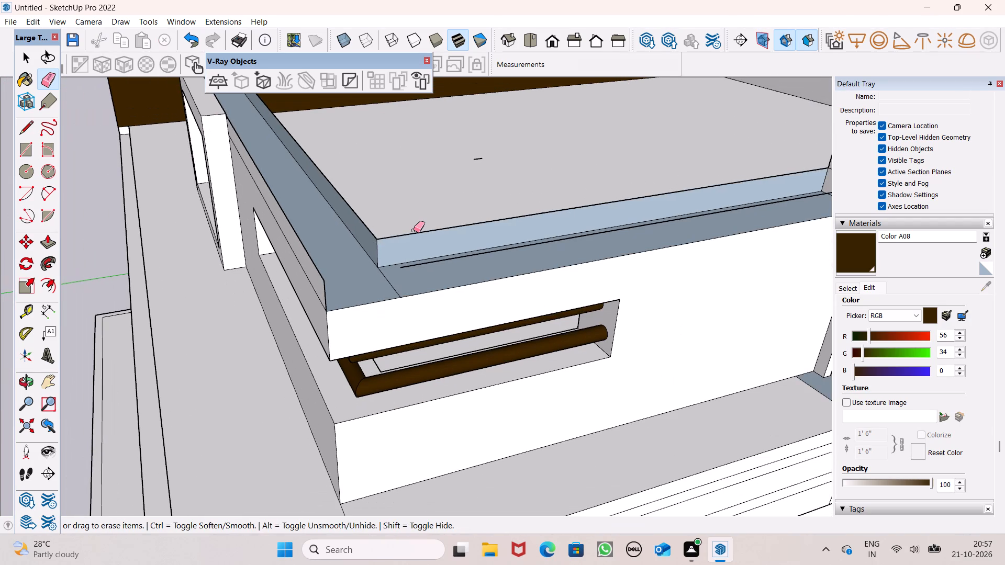
scroll(419, 279, up, 4)
click(392, 287)
key(space)
scroll(440, 219, down, 2)
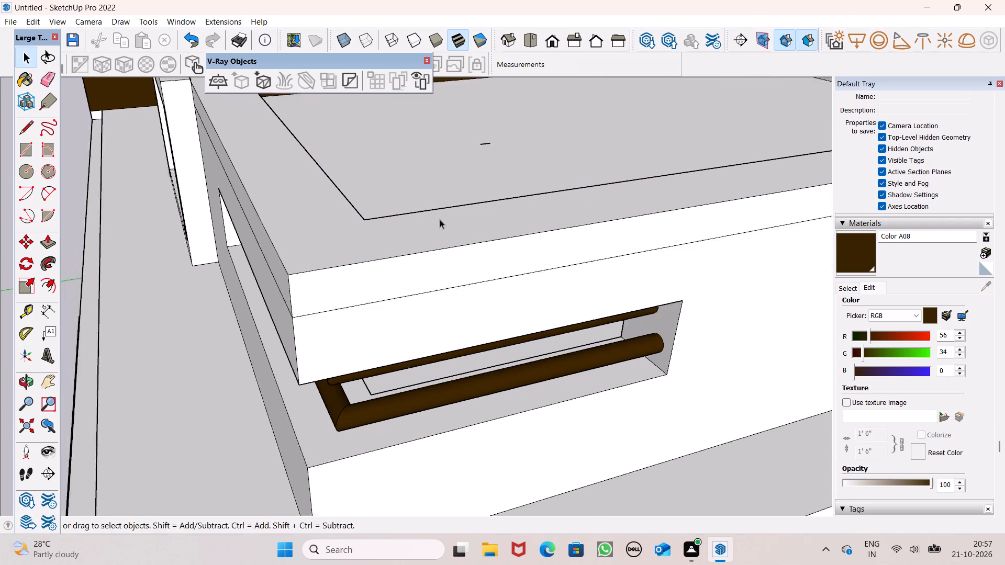
Examine the raised parapet corner and the overall front elevation of the house.
scroll(440, 219, down, 3)
middle_drag(438, 233, 572, 133)
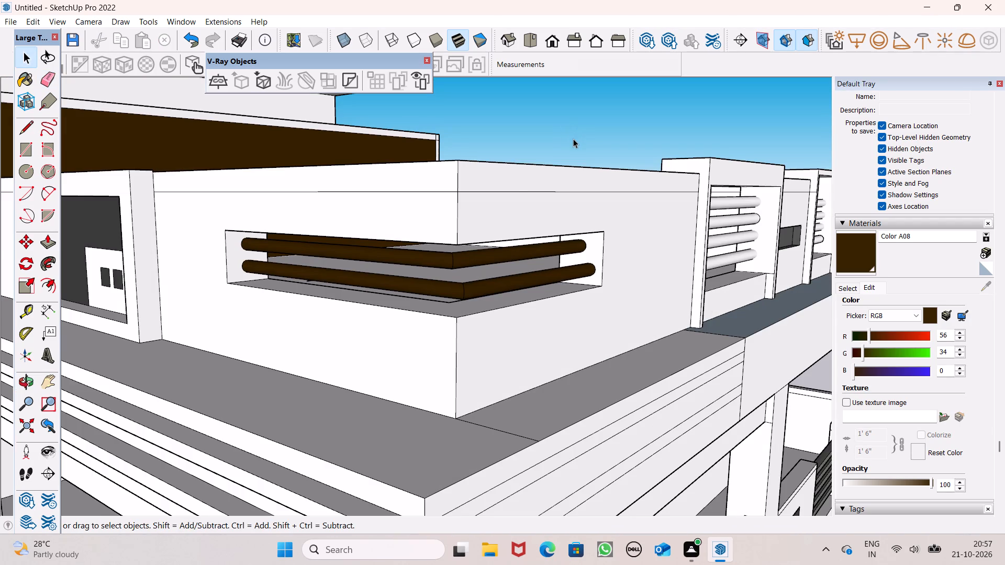
scroll(573, 141, up, 1)
scroll(574, 144, down, 4)
scroll(507, 174, down, 4)
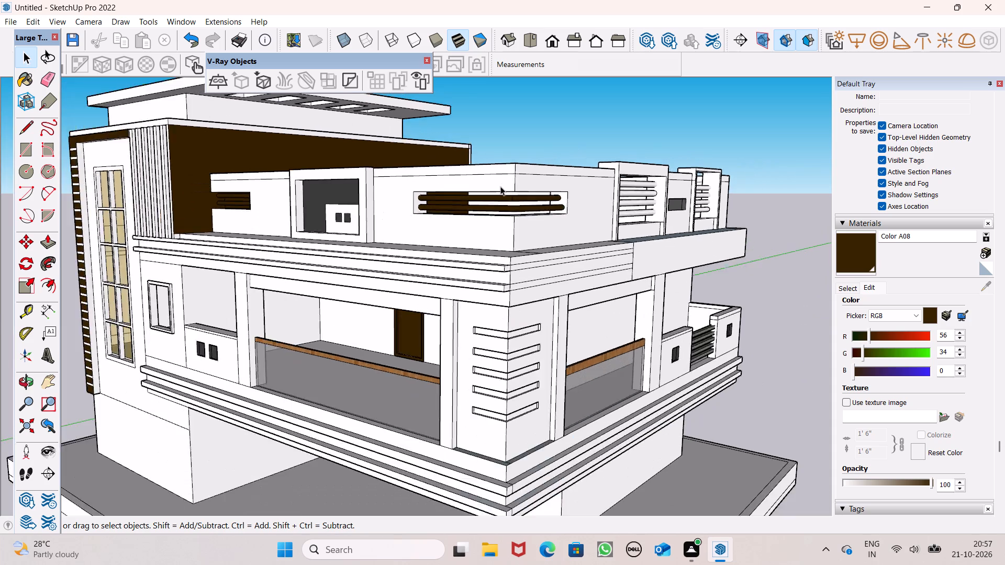
scroll(500, 186, down, 7)
middle_drag(472, 214, 686, 194)
scroll(652, 188, down, 4)
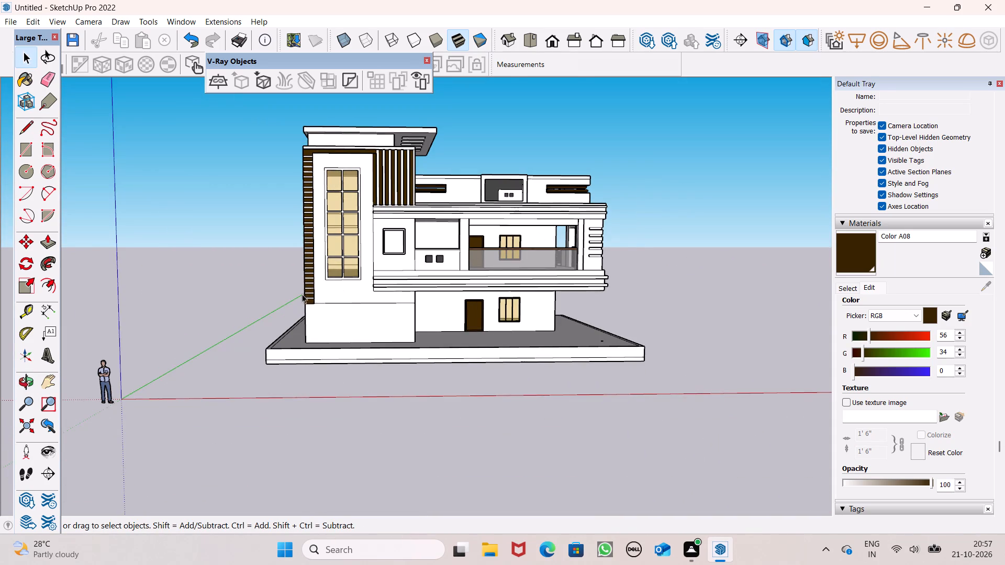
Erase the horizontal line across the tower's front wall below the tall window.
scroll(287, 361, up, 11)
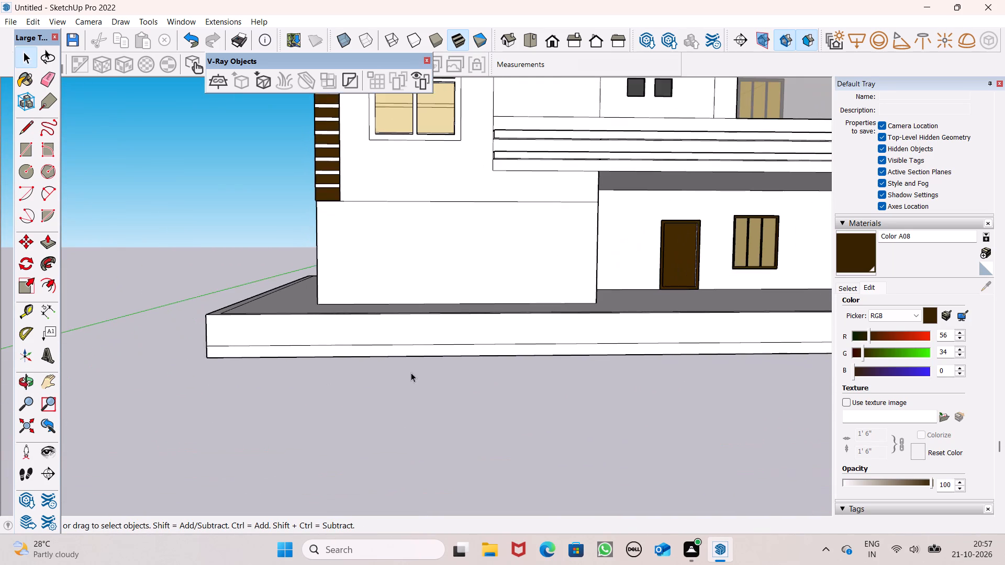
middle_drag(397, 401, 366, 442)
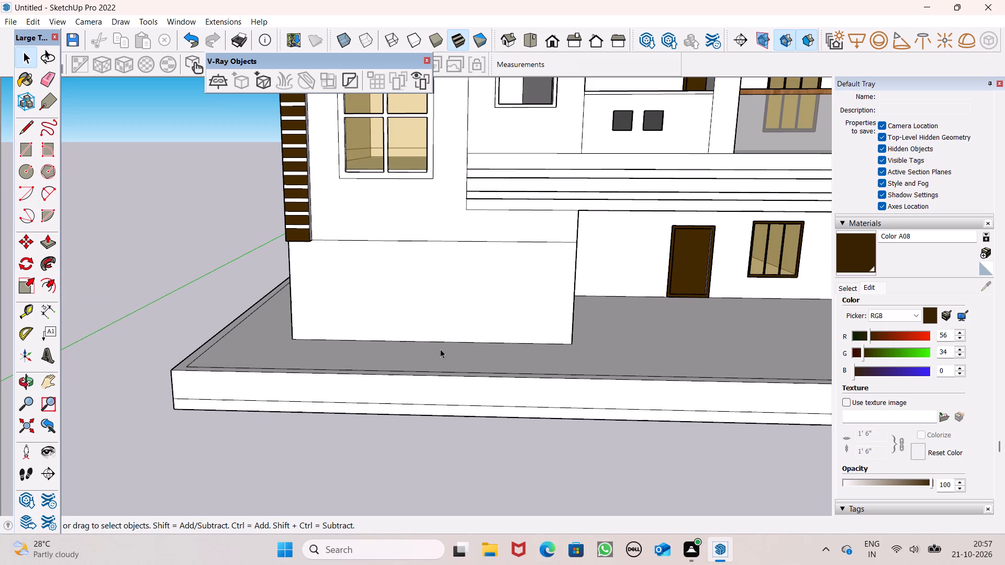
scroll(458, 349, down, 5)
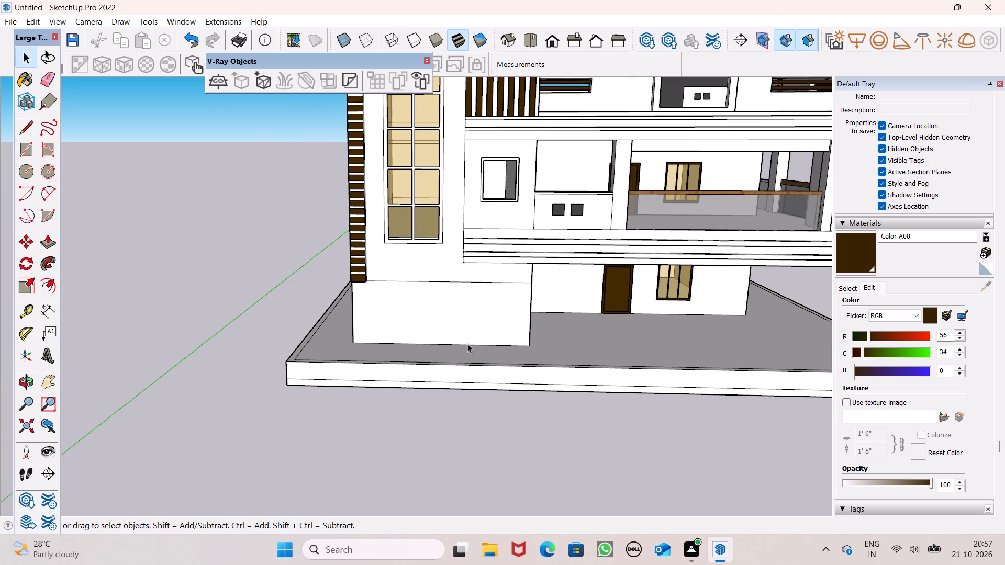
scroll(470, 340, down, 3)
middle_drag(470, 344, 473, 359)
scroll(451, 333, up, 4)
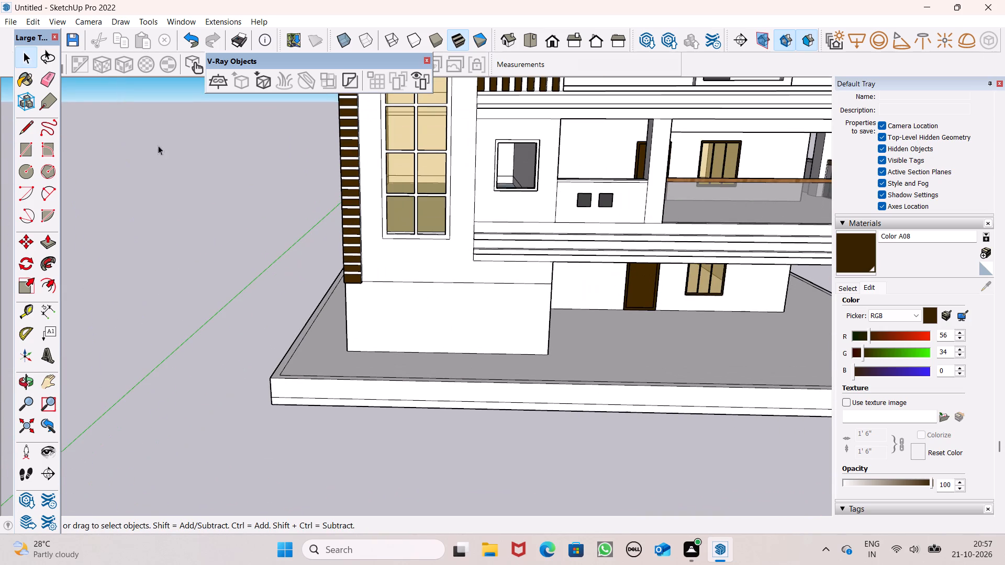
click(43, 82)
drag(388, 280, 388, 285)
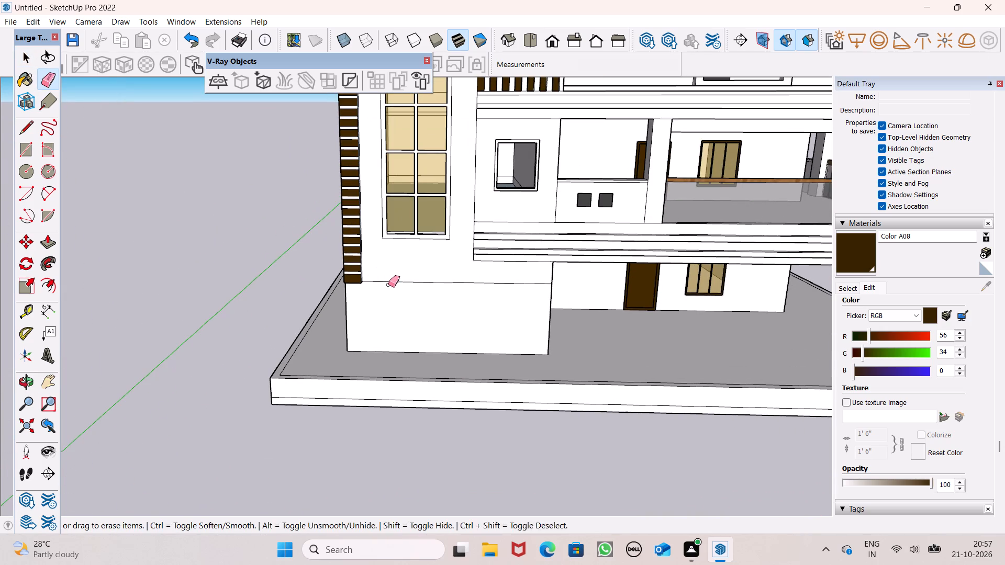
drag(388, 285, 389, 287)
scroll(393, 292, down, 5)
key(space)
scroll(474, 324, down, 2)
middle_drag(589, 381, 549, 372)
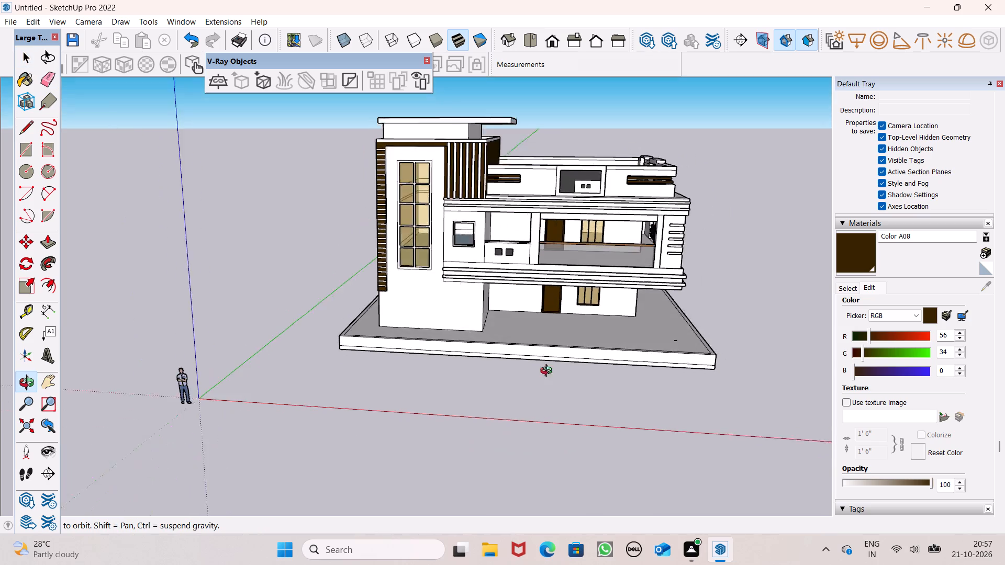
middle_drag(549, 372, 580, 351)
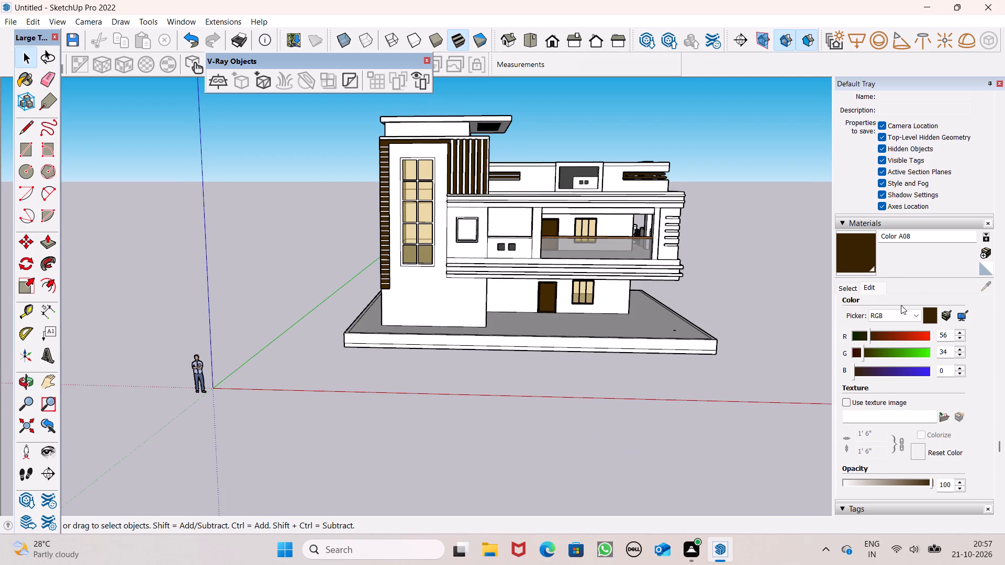
Pick the dark grey Color M06 from the Colors collection as the paint material.
click(848, 287)
scroll(936, 338, down, 5)
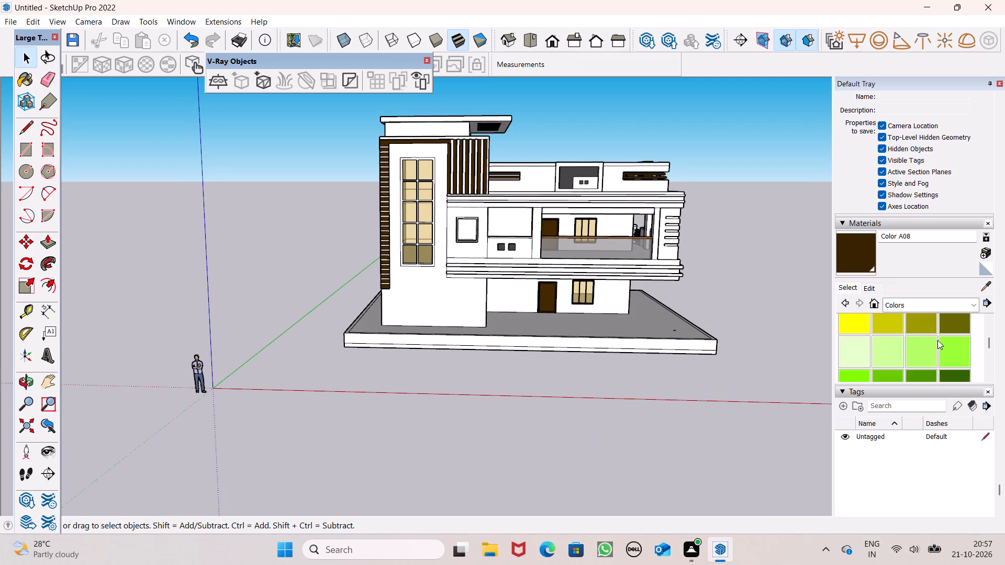
scroll(938, 341, down, 6)
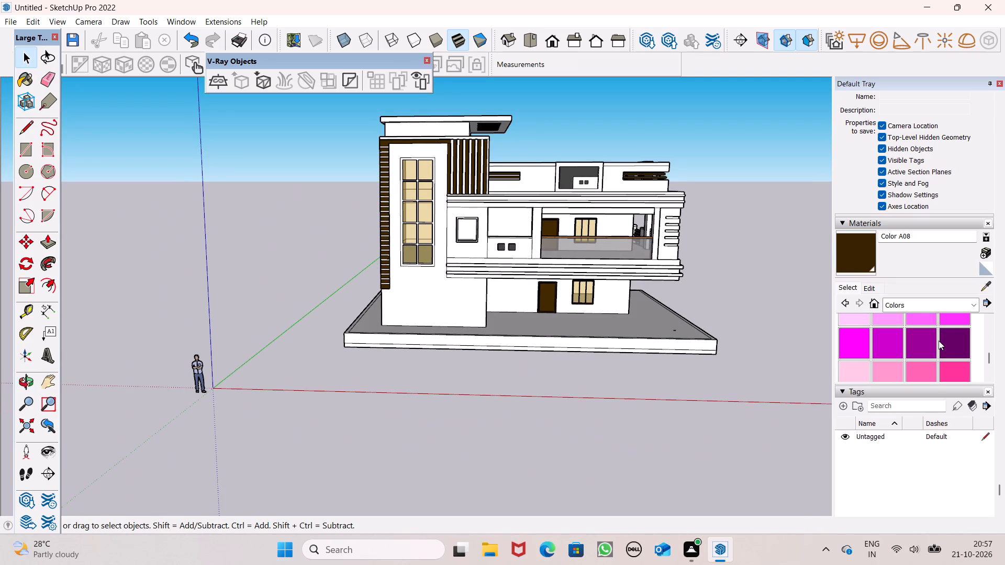
scroll(939, 341, down, 6)
scroll(939, 341, up, 1)
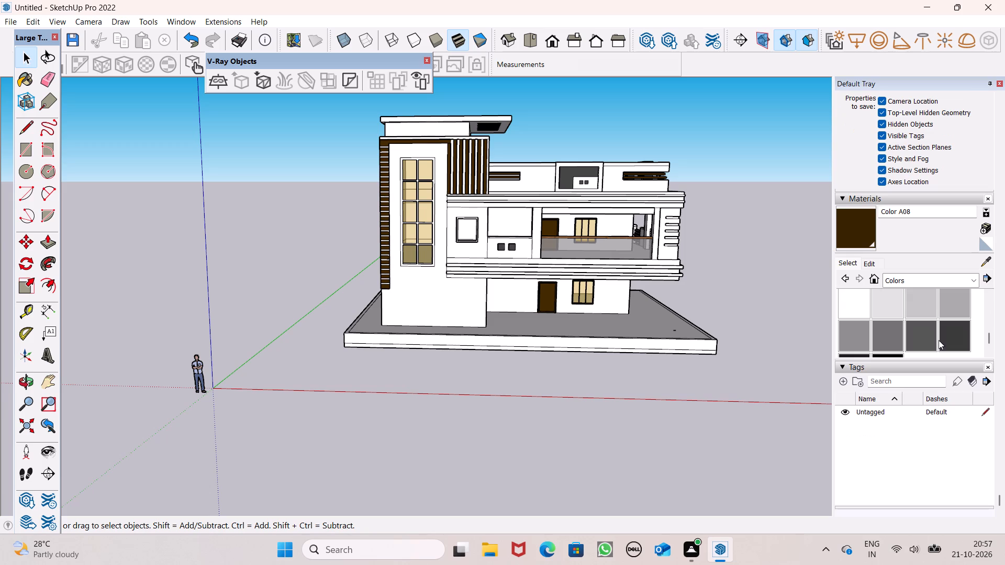
click(919, 333)
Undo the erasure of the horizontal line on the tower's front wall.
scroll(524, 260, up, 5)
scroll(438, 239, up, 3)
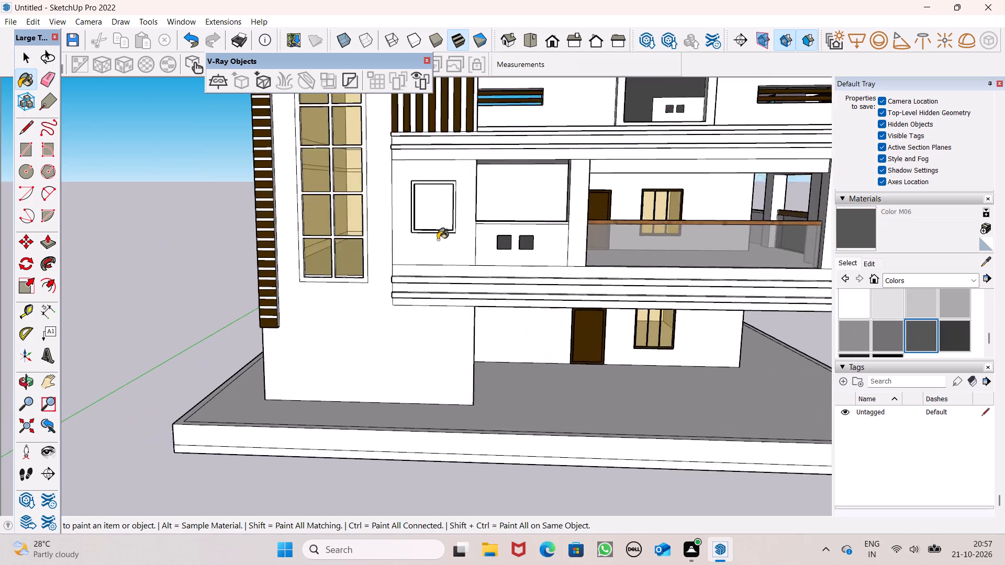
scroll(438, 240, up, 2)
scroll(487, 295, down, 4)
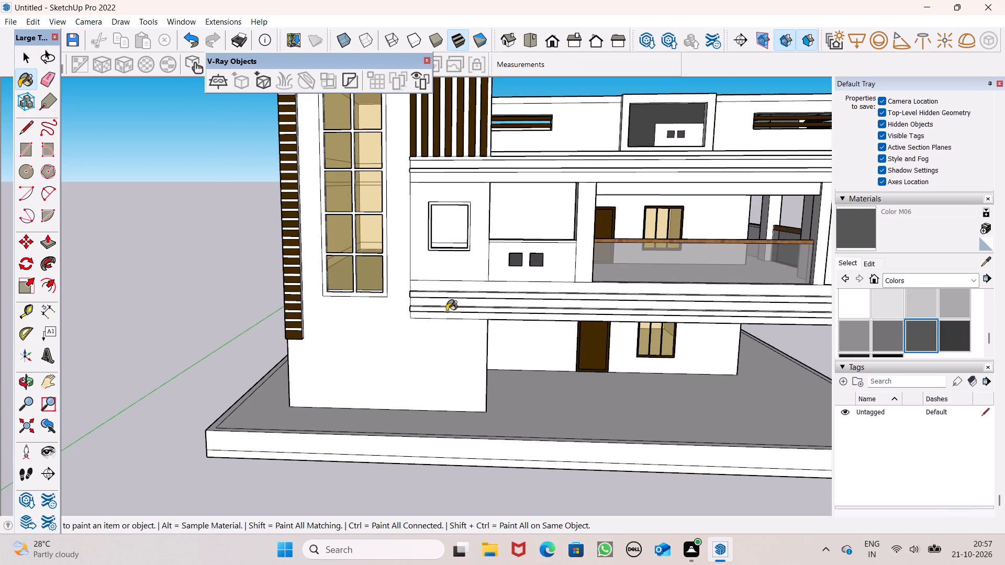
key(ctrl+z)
Draw a vertical line about 2' 3 3/4" long from the balcony bands' lower corner to the tower wall's horizontal line.
click(25, 129)
scroll(345, 346, up, 4)
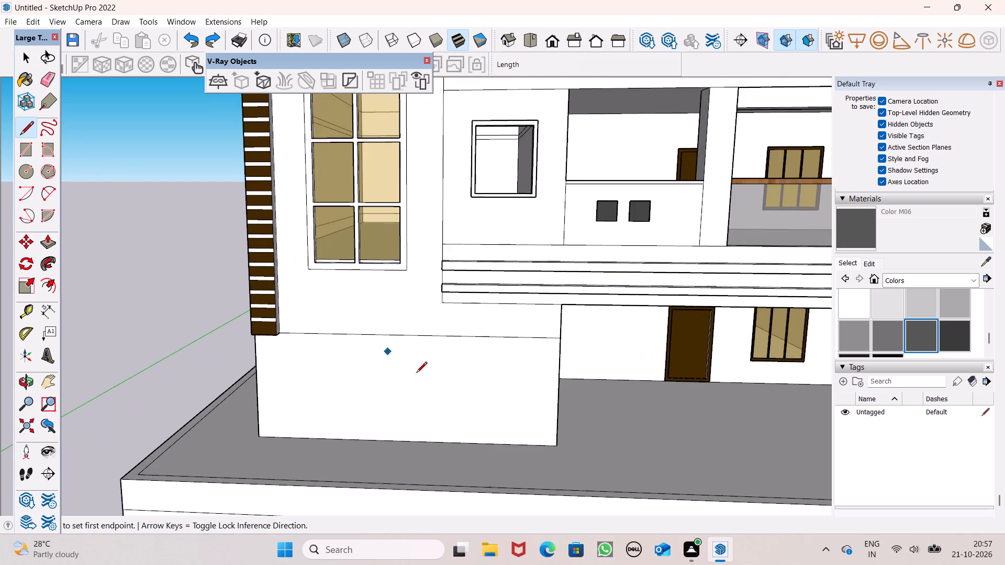
middle_drag(429, 381, 435, 303)
scroll(433, 281, up, 7)
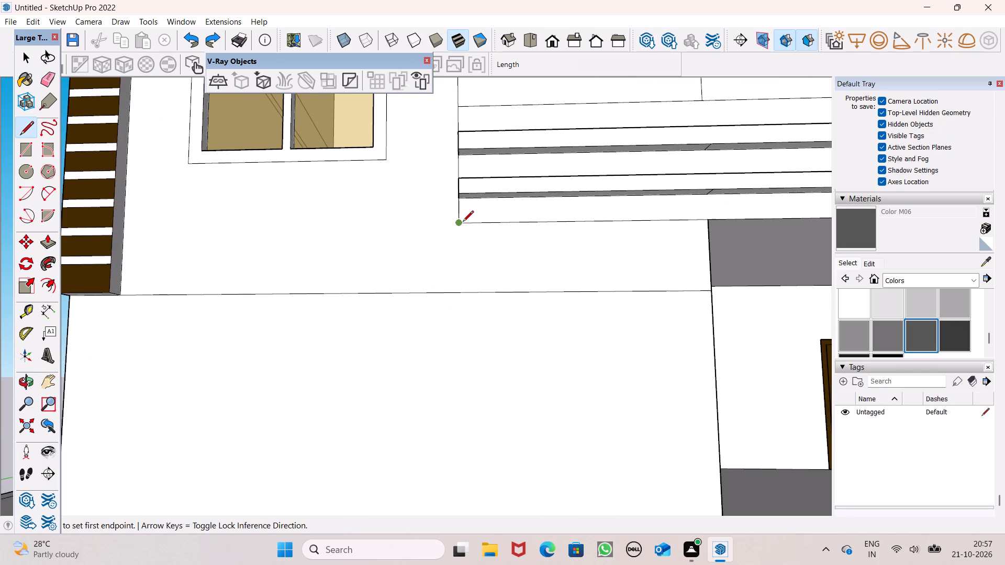
click(459, 220)
click(465, 292)
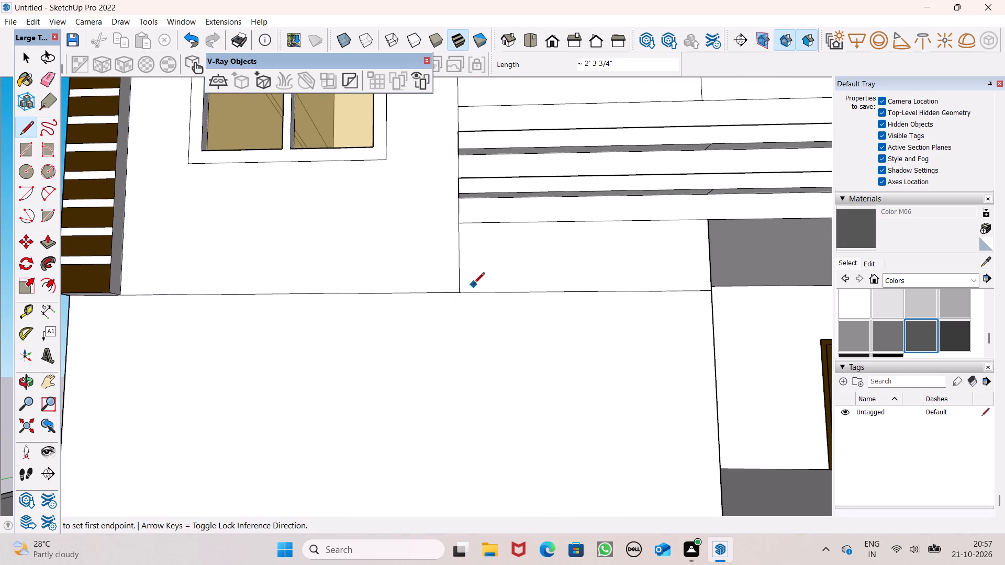
scroll(475, 287, down, 4)
middle_drag(496, 292, 498, 352)
scroll(484, 294, down, 6)
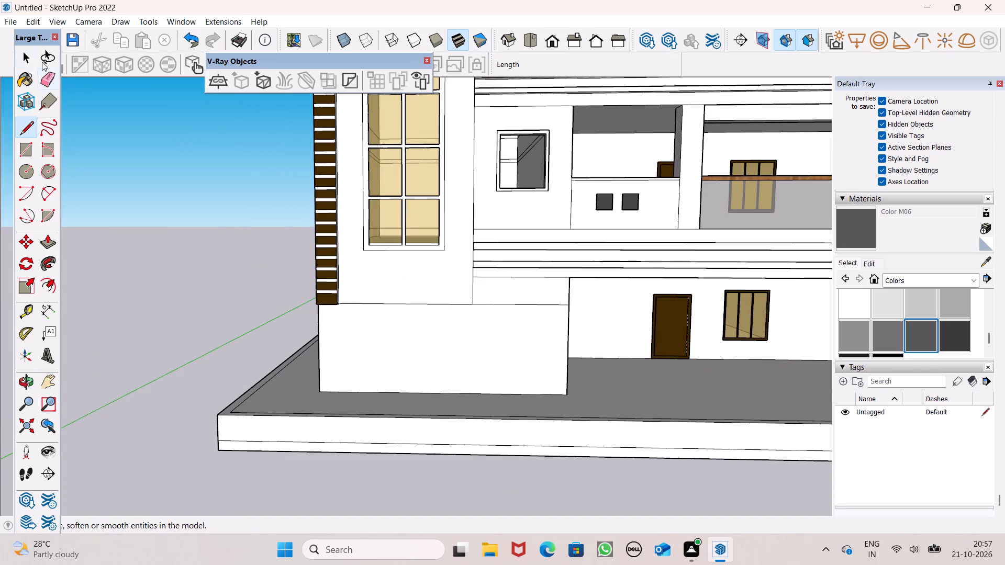
Erase the tower front wall's horizontal line below the tall window, between the slatted edge and the new vertical line.
click(49, 74)
drag(419, 295, 419, 318)
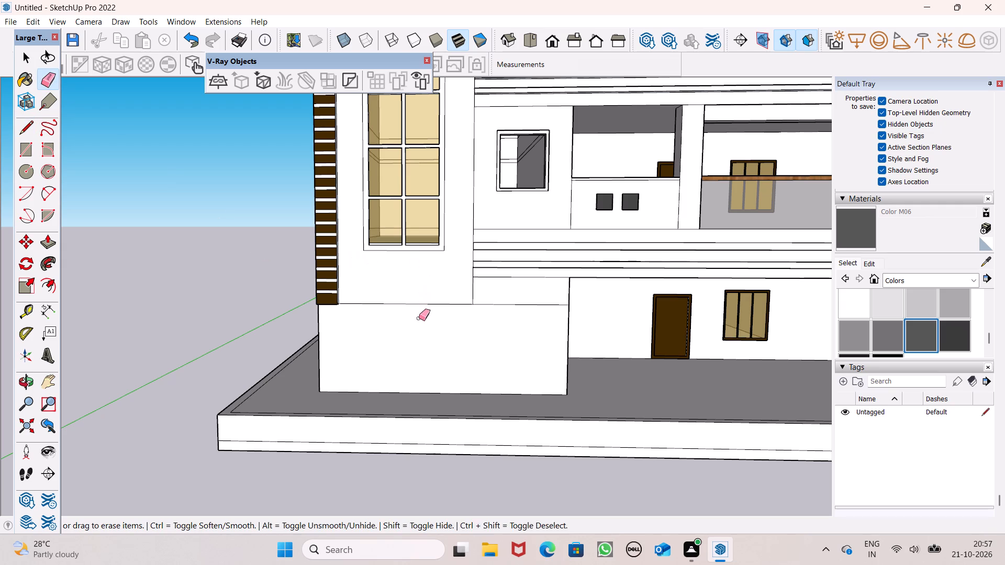
drag(419, 318, 419, 322)
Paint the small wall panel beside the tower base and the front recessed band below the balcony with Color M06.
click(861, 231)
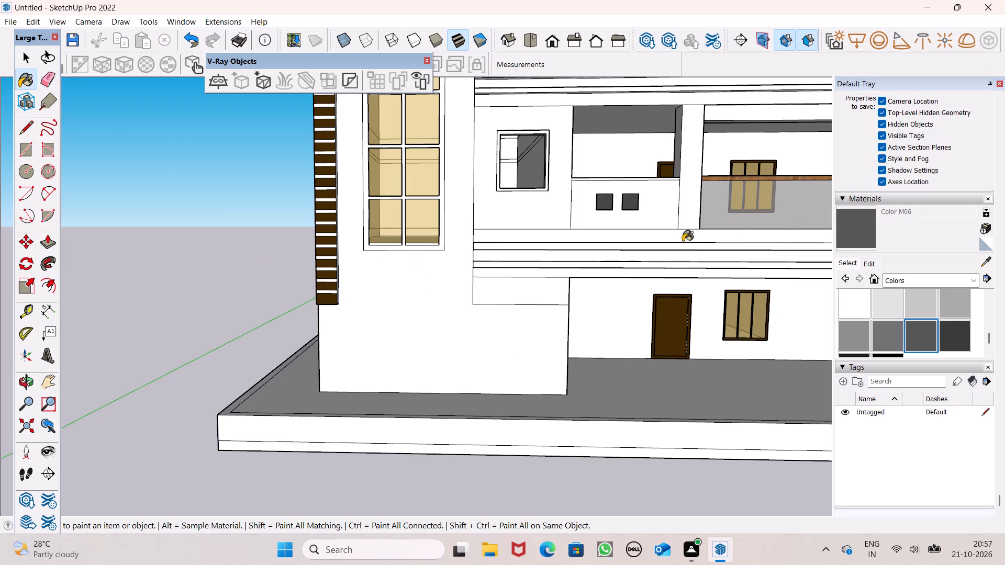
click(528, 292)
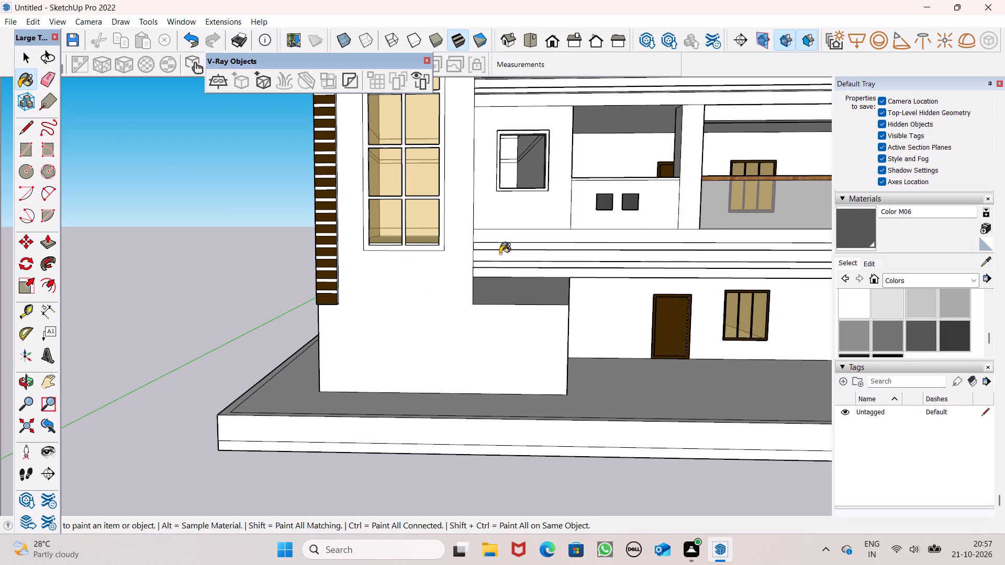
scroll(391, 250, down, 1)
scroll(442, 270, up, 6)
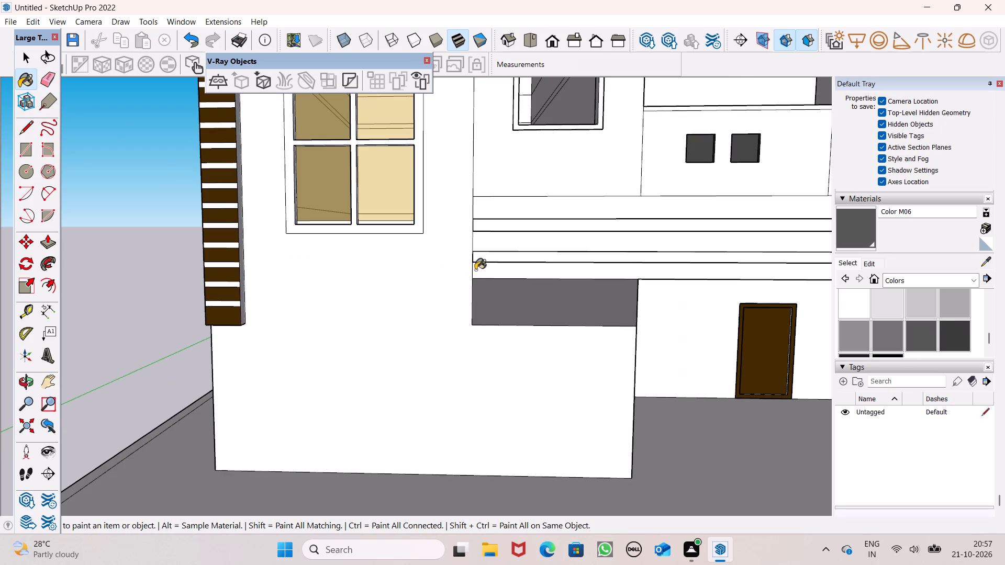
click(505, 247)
Paint the front recessed band below the balcony and the small wall panel under it with Color M07.
scroll(361, 263, down, 4)
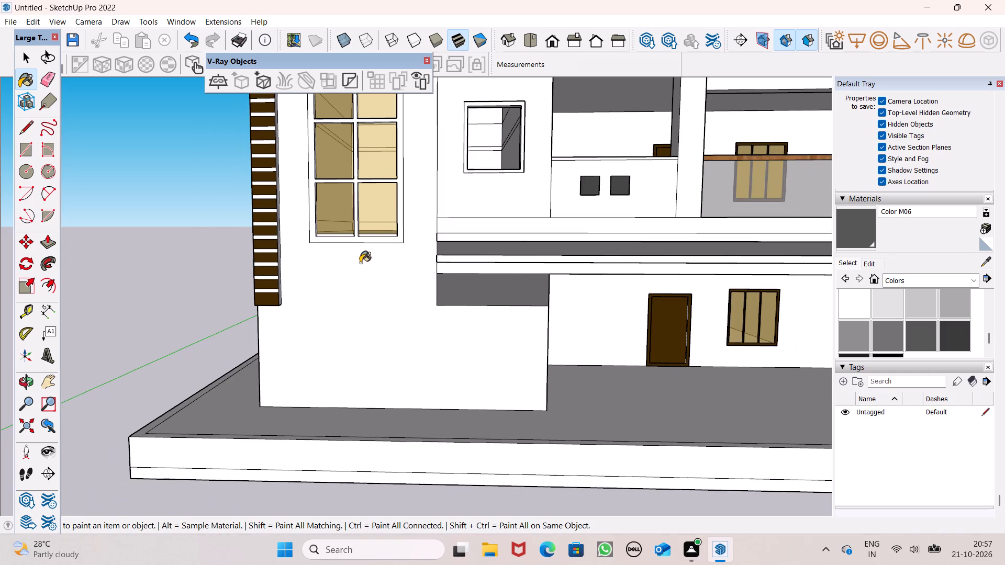
scroll(360, 263, down, 9)
middle_drag(450, 266, 394, 359)
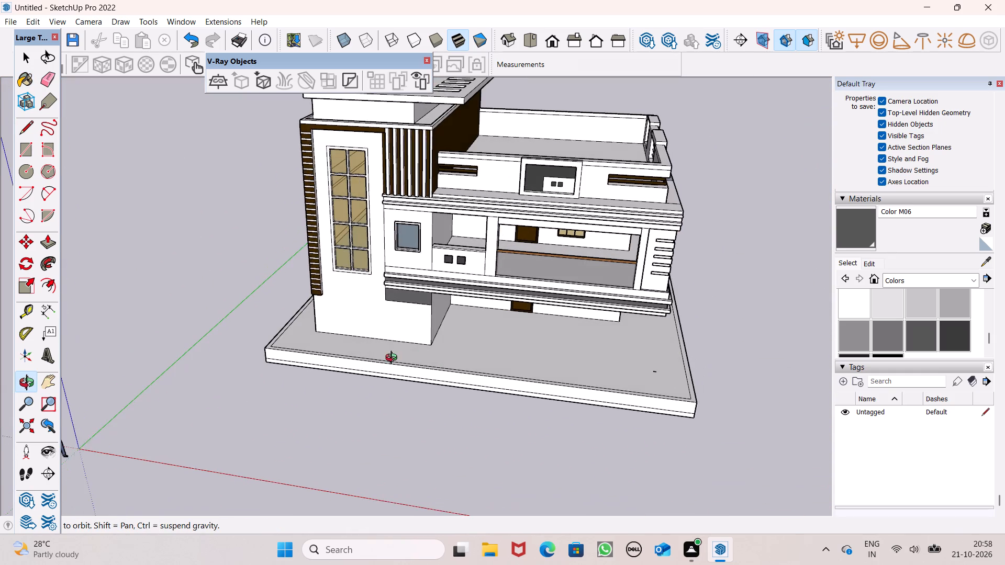
middle_drag(394, 359, 392, 359)
click(944, 336)
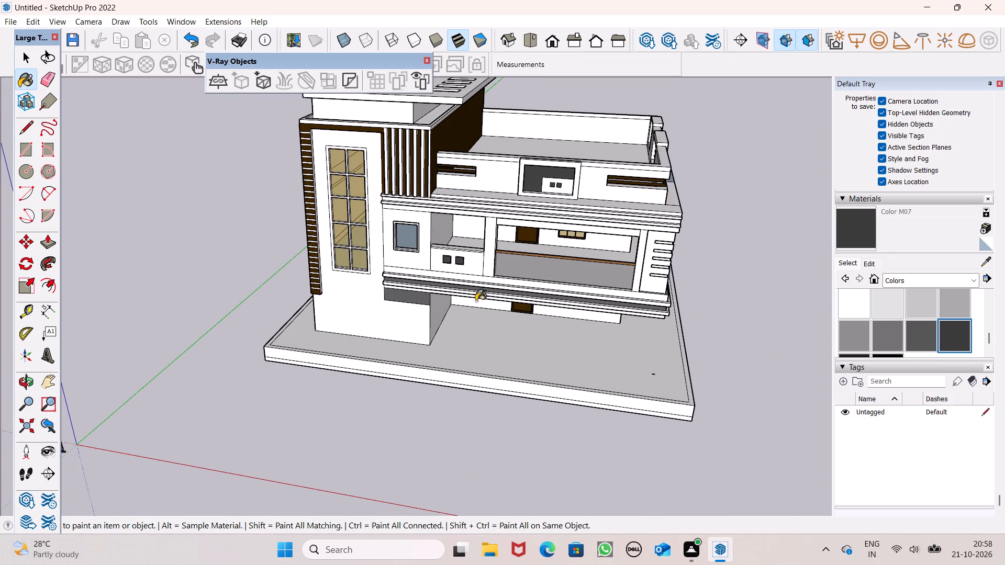
scroll(395, 284, up, 14)
click(394, 279)
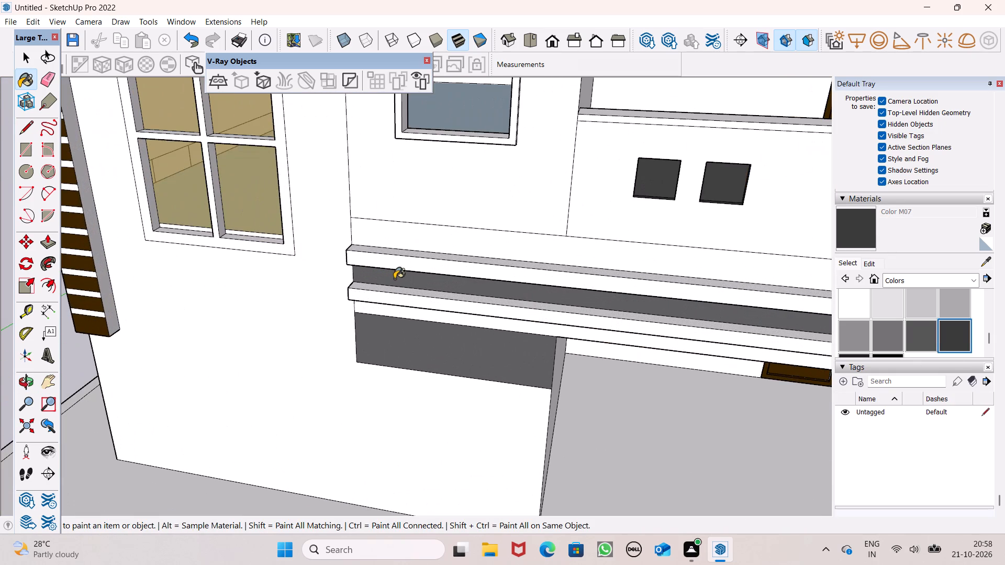
click(404, 350)
Paint the front recessed band above the balcony, between the upper trim strips, with Color M07.
middle_drag(402, 356, 459, 268)
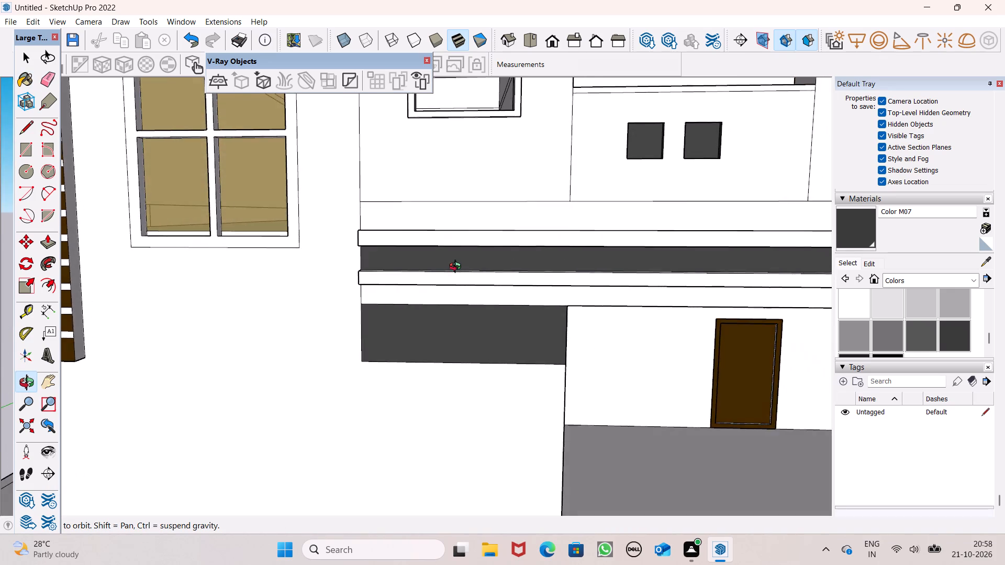
middle_drag(459, 268, 322, 285)
scroll(363, 223, down, 9)
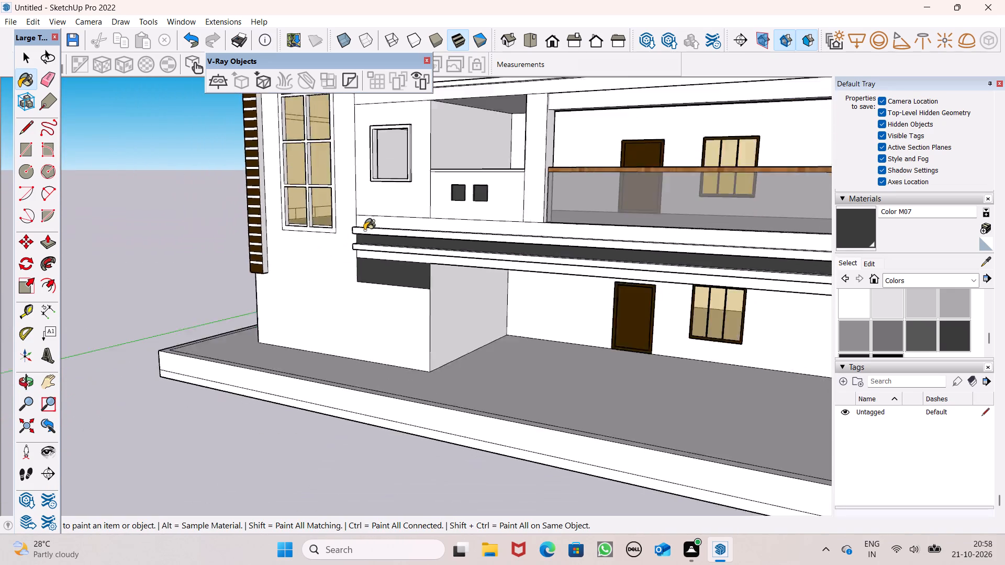
scroll(364, 230, down, 8)
scroll(477, 154, up, 6)
scroll(368, 194, up, 7)
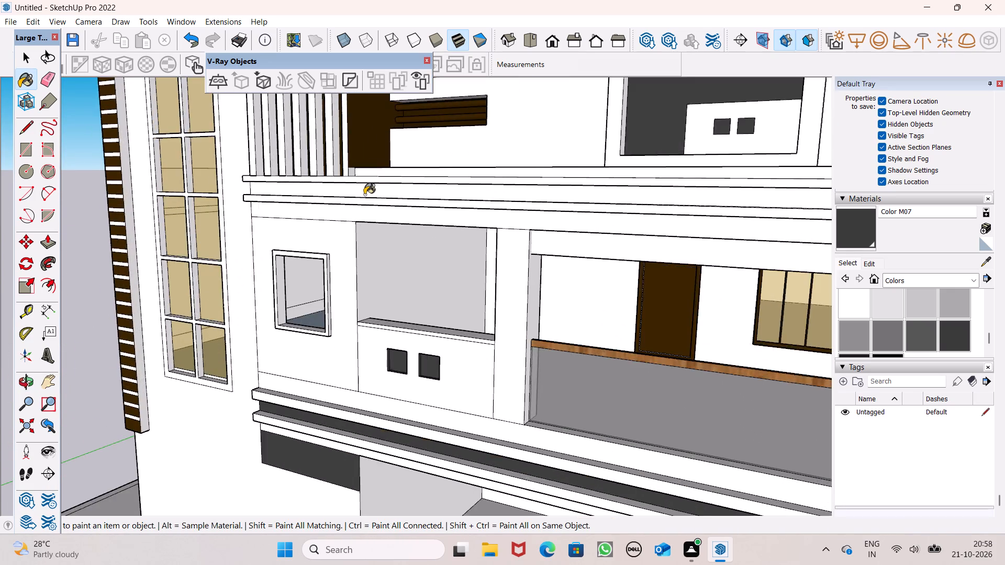
scroll(364, 195, up, 5)
click(364, 185)
Continue Color M07 around the corner onto the upper recessed band on the side facade.
scroll(376, 198, down, 13)
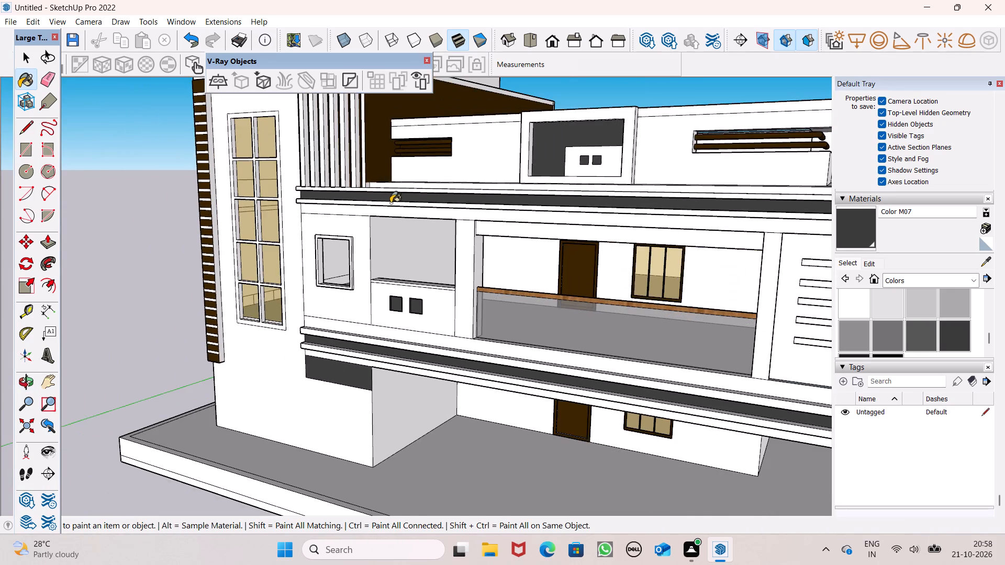
scroll(557, 189, down, 3)
middle_drag(620, 211, 438, 238)
scroll(612, 292, up, 1)
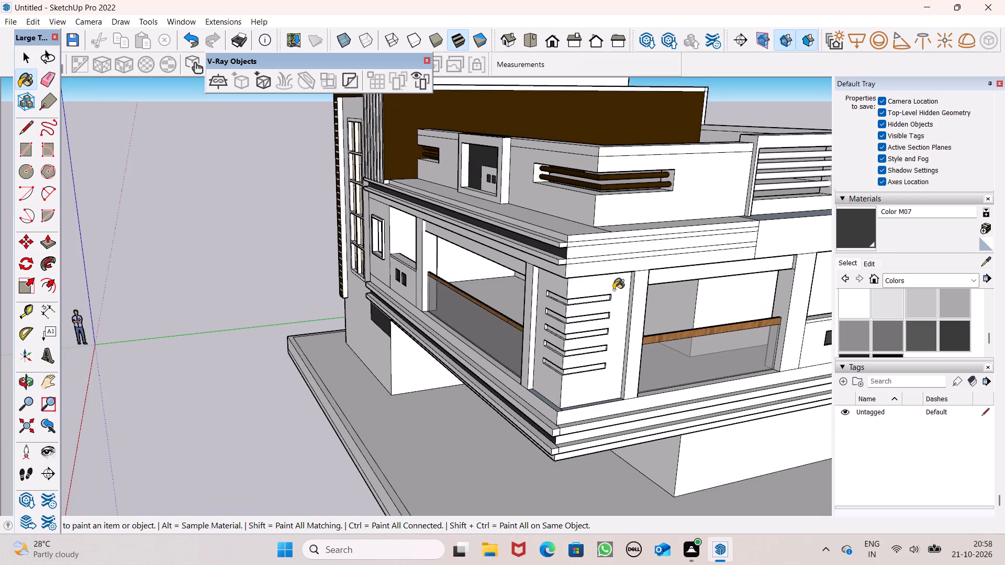
scroll(613, 290, up, 5)
click(547, 236)
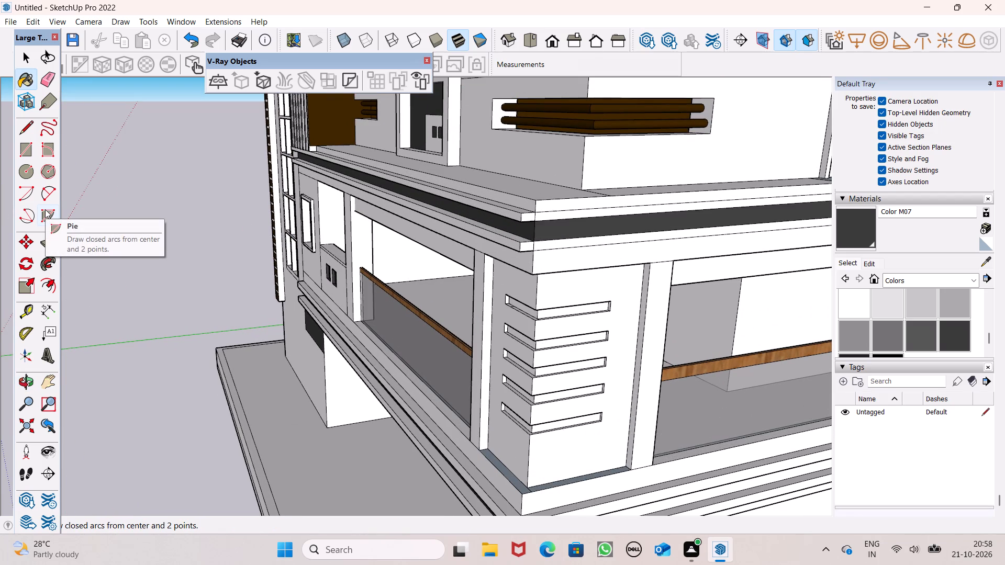
Pull out the side facade's trim strips above and below the upper dark band, the lower one by about 3 3/16".
click(52, 239)
scroll(564, 213, up, 2)
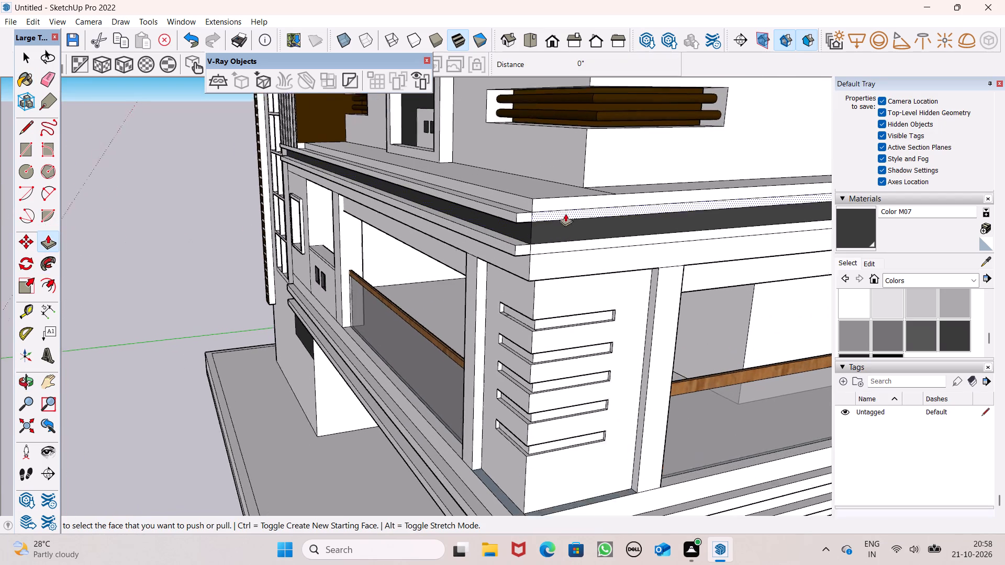
scroll(565, 213, up, 3)
middle_drag(525, 226, 546, 284)
scroll(525, 226, up, 1)
scroll(543, 280, up, 4)
drag(534, 259, 489, 279)
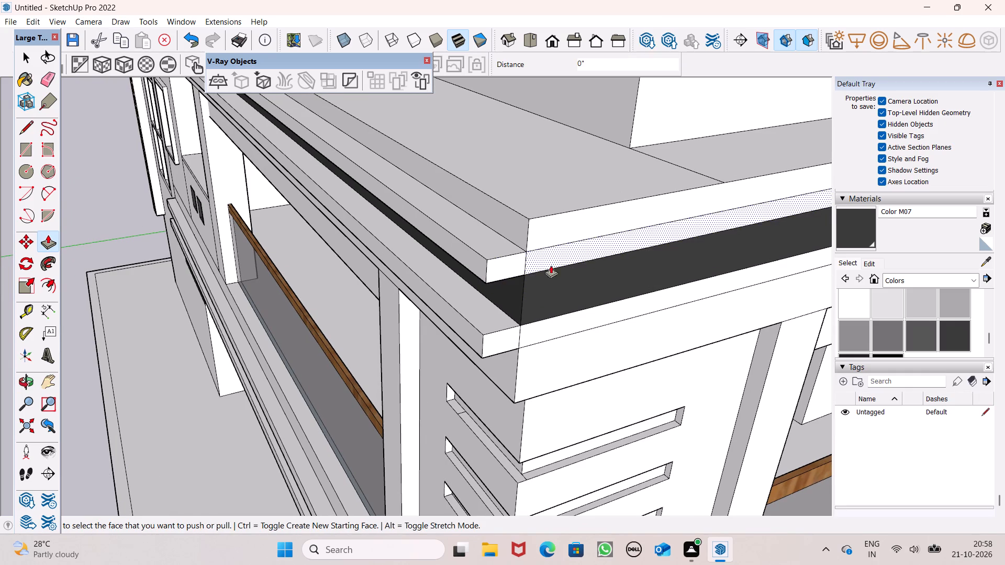
drag(563, 252, 568, 268)
middle_drag(488, 291, 497, 315)
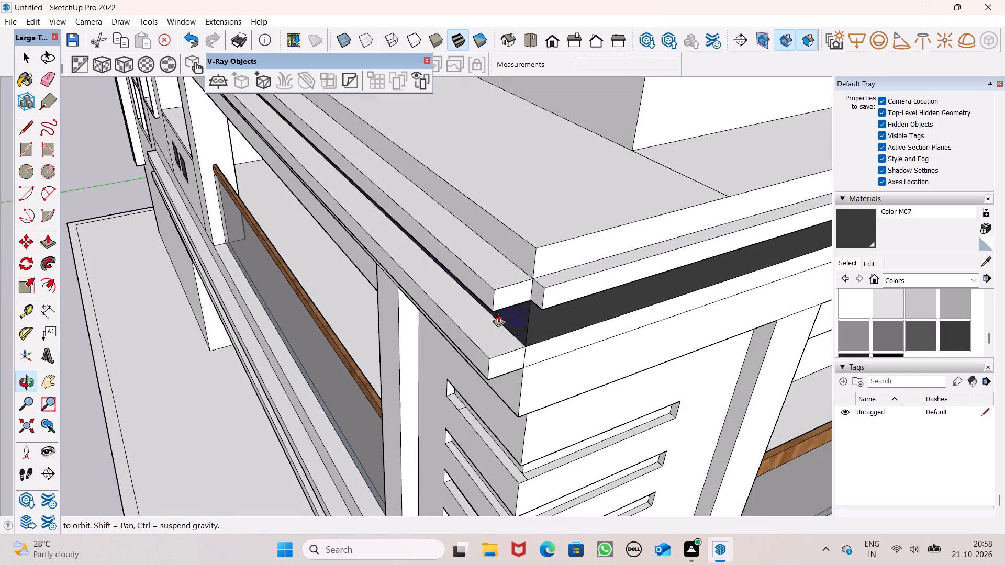
drag(540, 355, 579, 296)
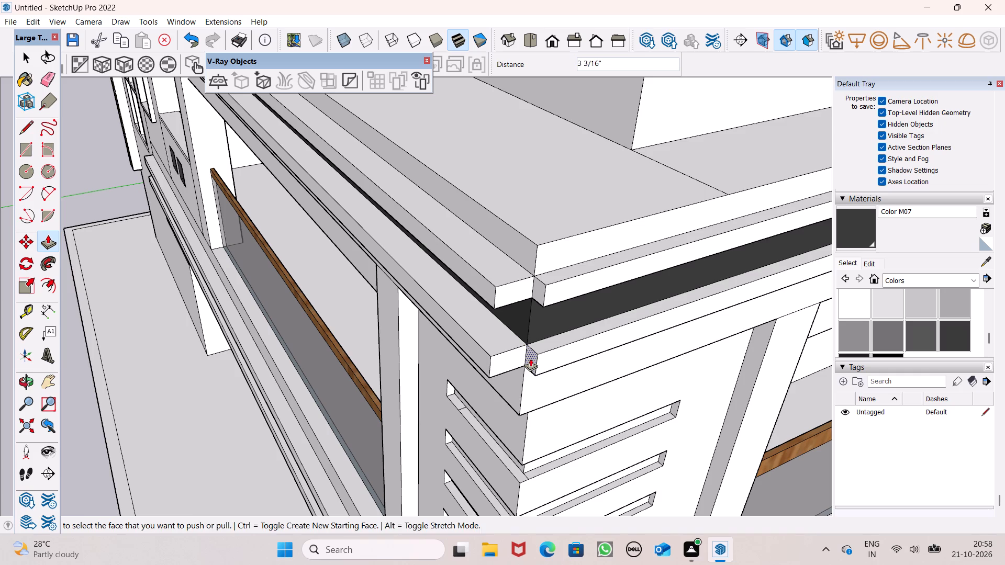
Extend the corner ends of both upper side trim strips by about 7 7/16" to meet the front strips.
drag(530, 358, 481, 348)
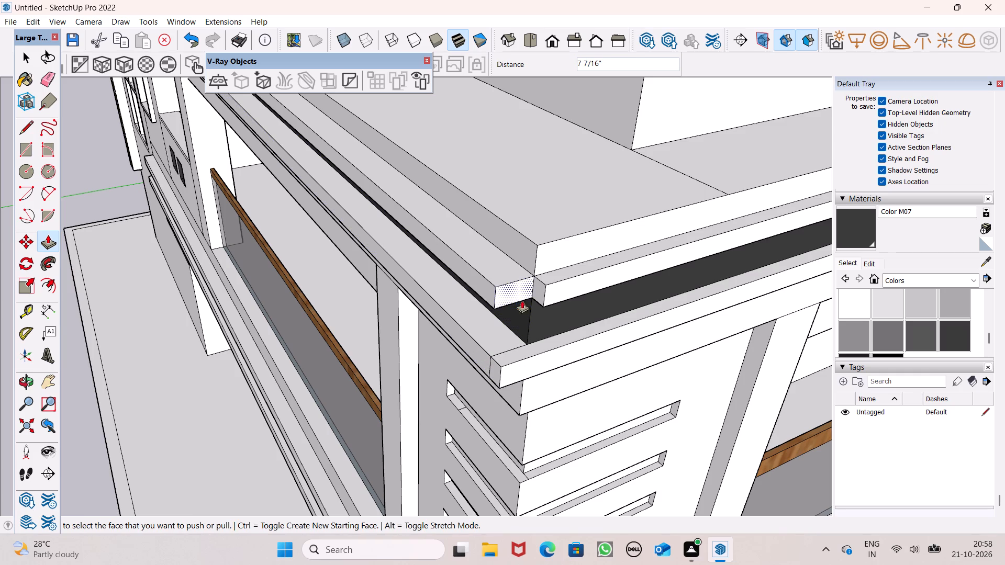
drag(538, 294, 478, 276)
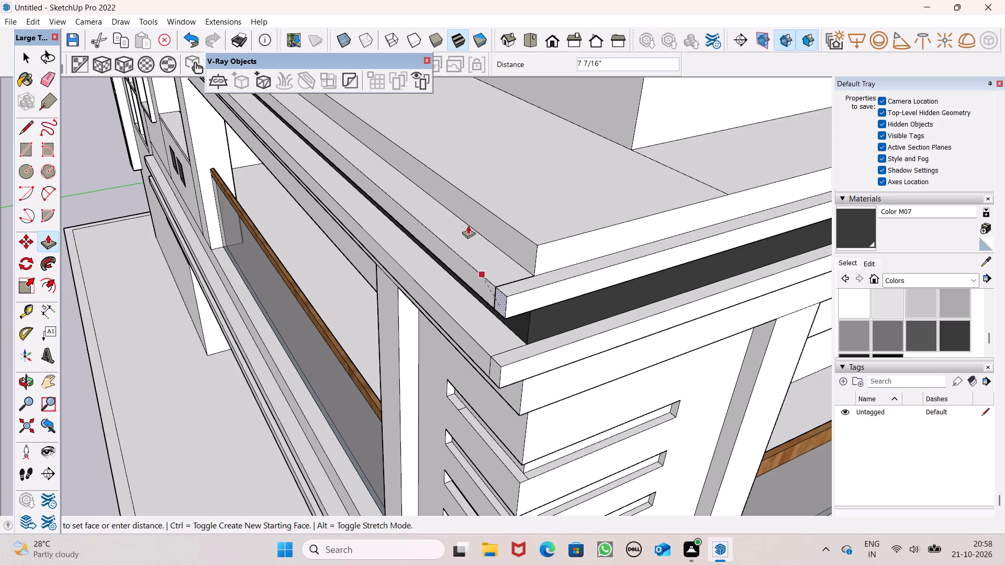
Erase the leftover seam lines where the upper front and side trim strips join at the corner.
scroll(468, 225, down, 2)
middle_drag(506, 254, 576, 231)
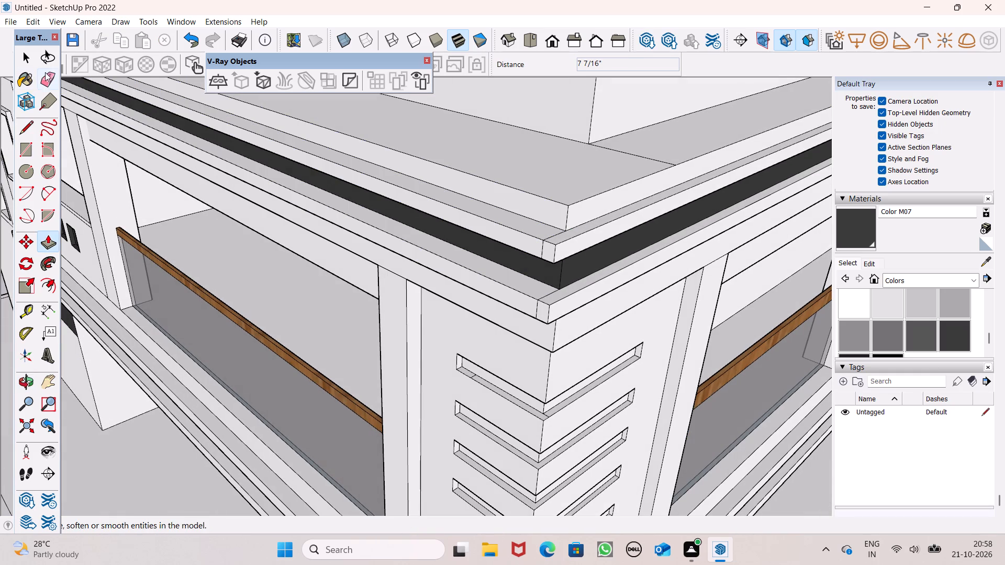
click(45, 74)
scroll(444, 266, up, 4)
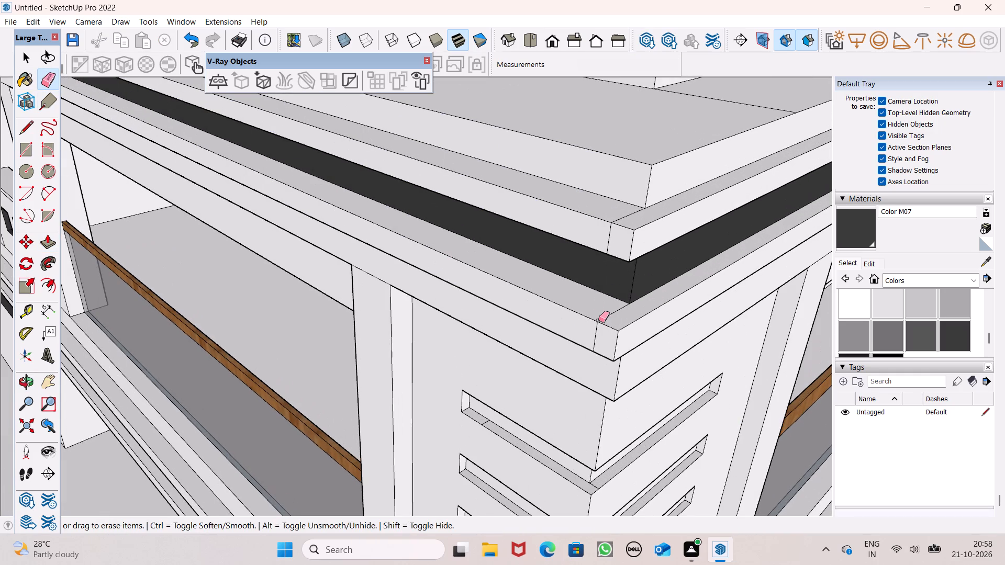
scroll(597, 279, down, 8)
middle_drag(623, 287, 676, 330)
scroll(676, 330, up, 6)
scroll(584, 314, up, 6)
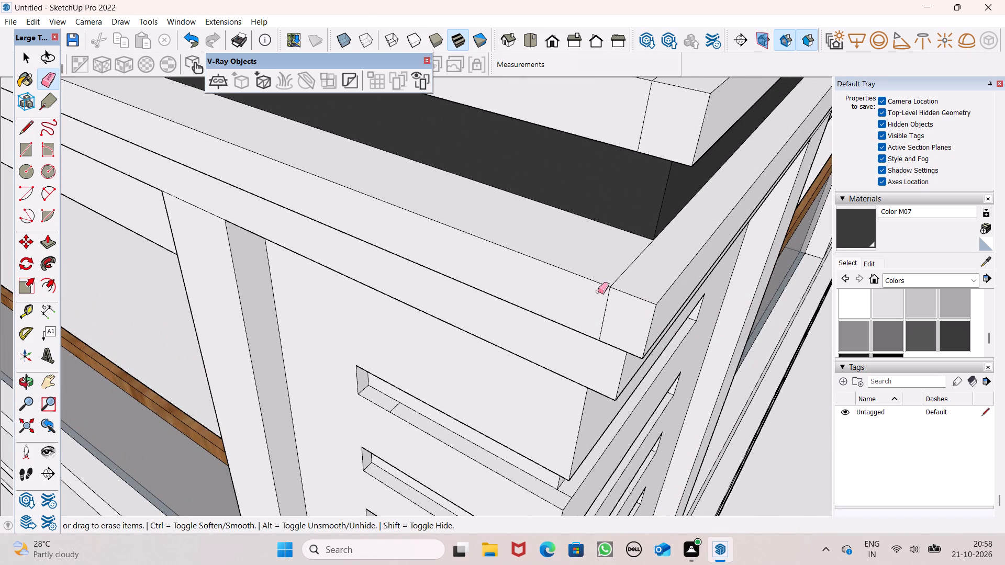
drag(608, 283, 615, 281)
drag(599, 313, 603, 318)
scroll(608, 322, down, 8)
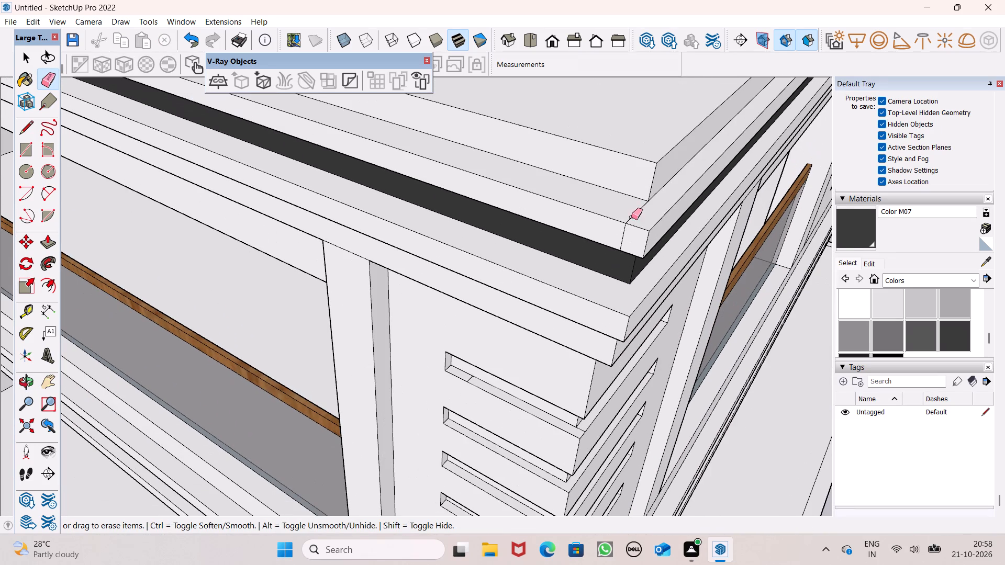
click(632, 216)
drag(619, 239, 631, 241)
Paint the side facade's recessed band below the balcony and the strip under its trim with Color M07.
scroll(619, 225, down, 12)
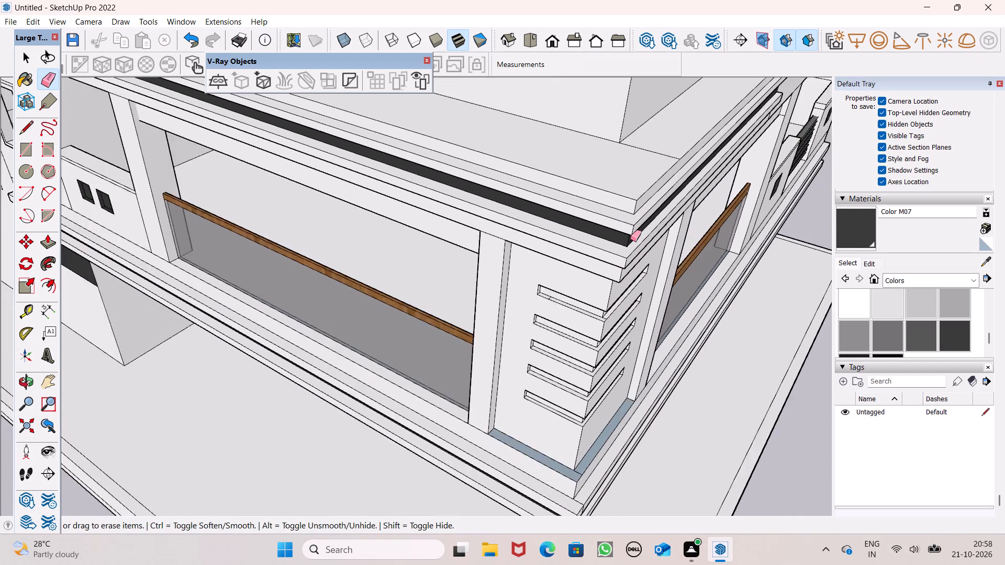
middle_drag(632, 242, 483, 162)
scroll(510, 192, down, 5)
click(870, 232)
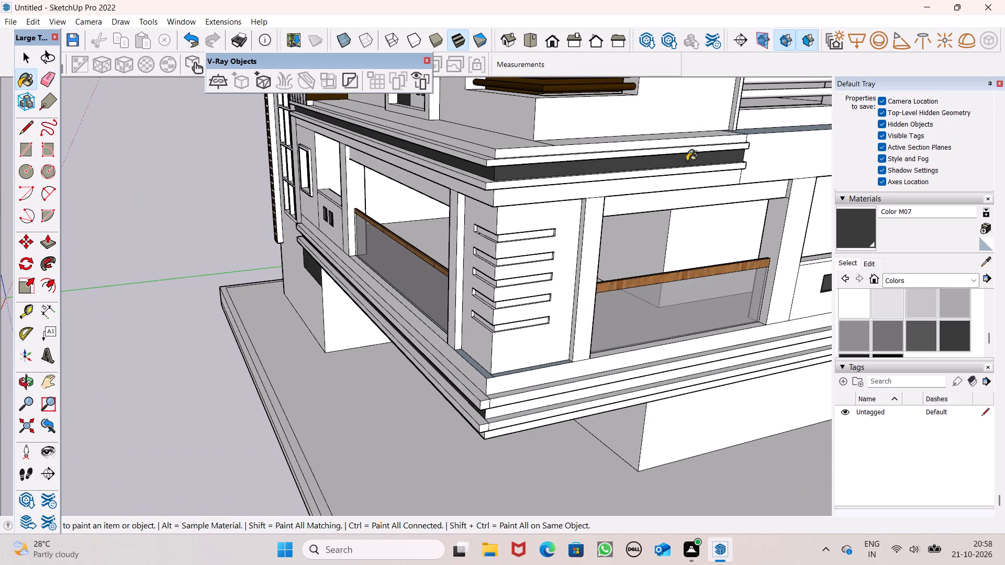
scroll(545, 152, down, 4)
middle_drag(565, 190, 503, 167)
scroll(473, 312, up, 2)
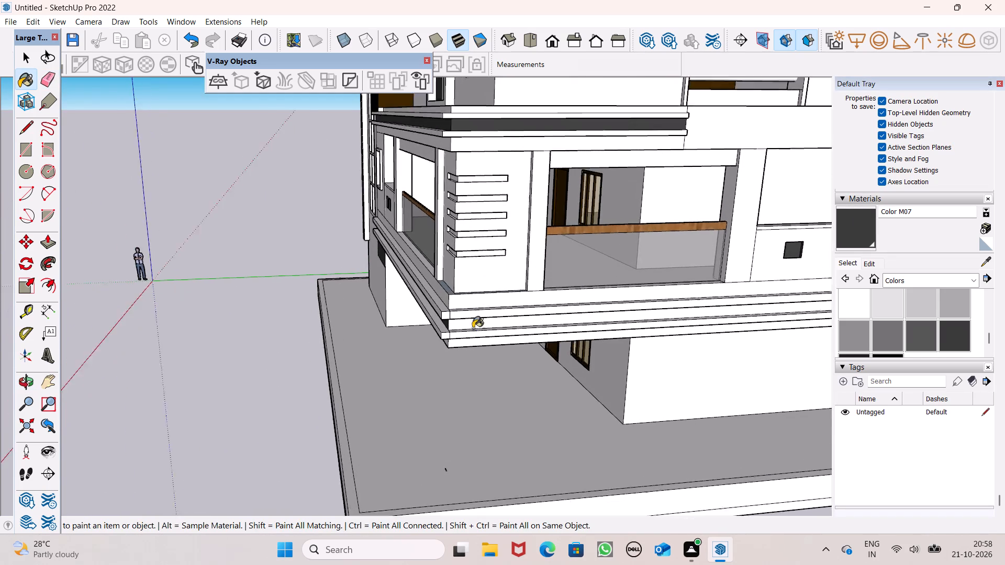
scroll(473, 328, up, 3)
scroll(476, 299, down, 2)
scroll(448, 346, up, 5)
click(460, 243)
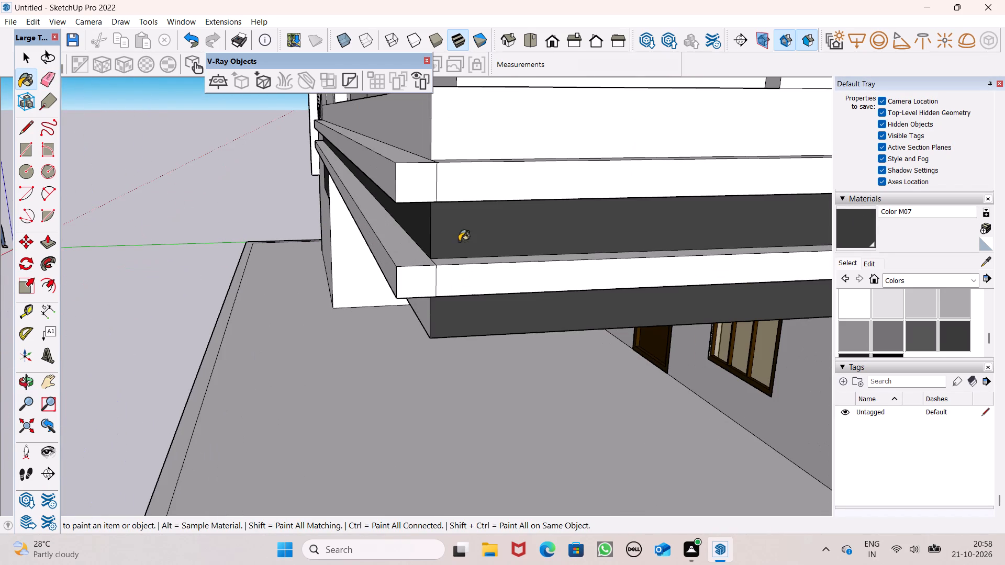
Examine the dark bands and the underside of the balcony along the side and front facades.
scroll(249, 134, down, 4)
middle_drag(327, 172, 200, 264)
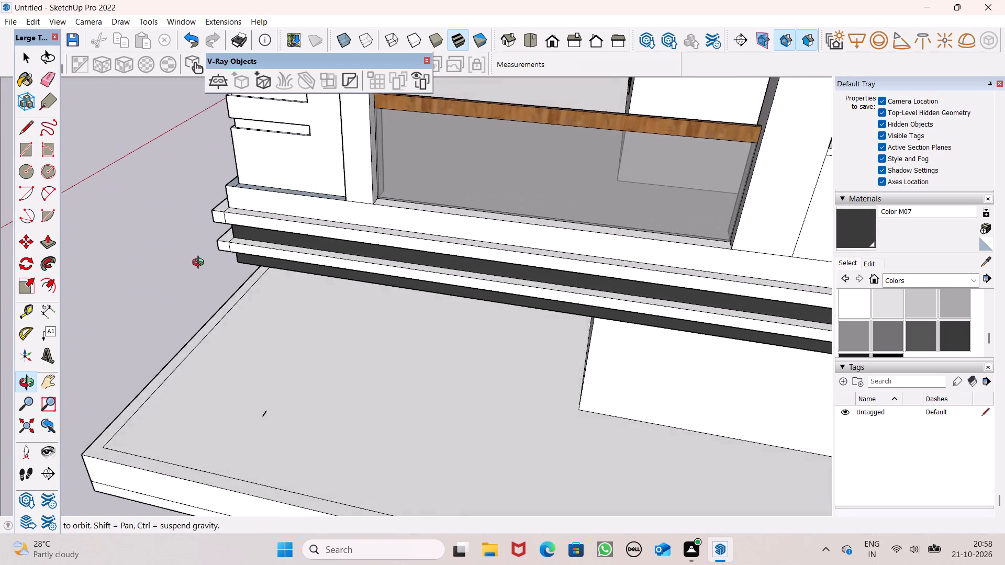
middle_drag(200, 264, 164, 105)
scroll(171, 162, down, 5)
scroll(262, 163, down, 2)
middle_drag(285, 173, 311, 225)
scroll(630, 247, up, 6)
middle_drag(594, 204, 587, 137)
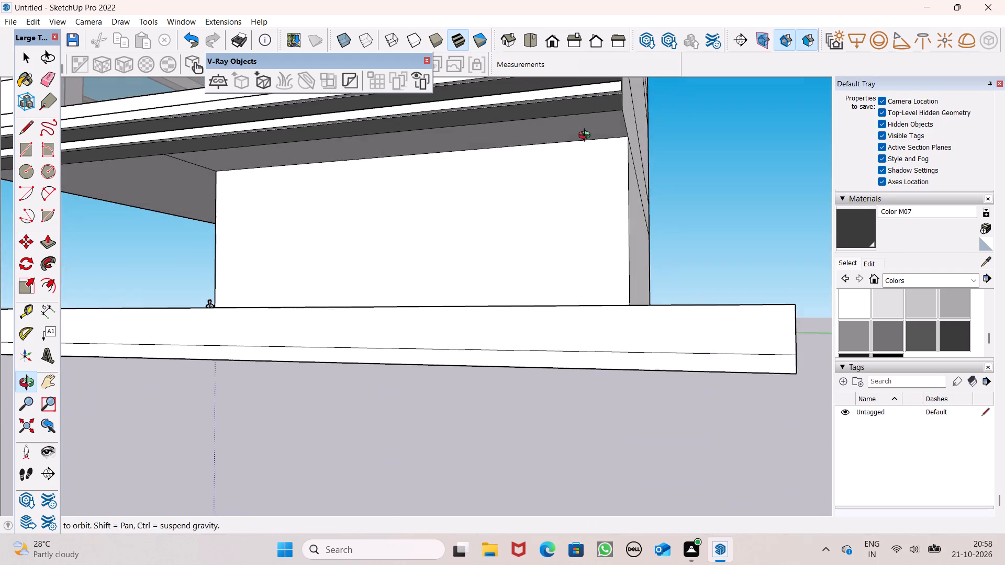
middle_drag(587, 137, 586, 136)
scroll(586, 165, down, 6)
scroll(553, 110, up, 7)
middle_drag(651, 176, 653, 215)
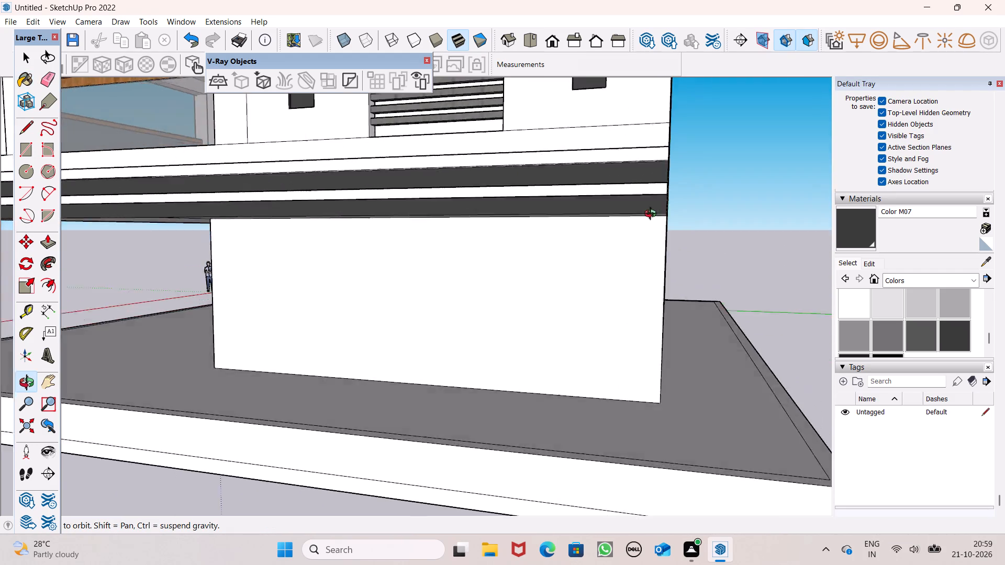
middle_drag(653, 215, 560, 115)
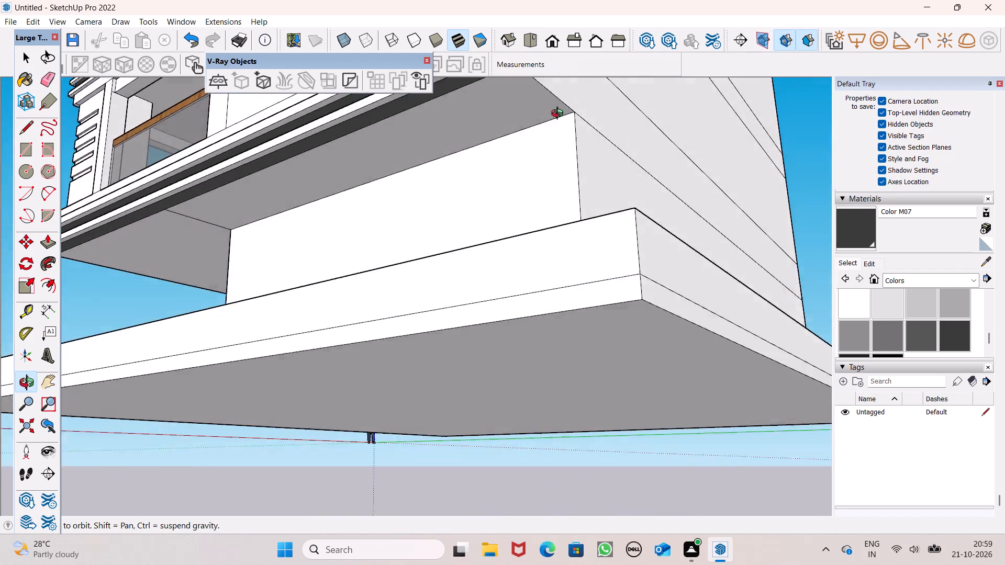
middle_drag(560, 115, 867, 123)
scroll(390, 211, down, 4)
middle_drag(382, 209, 563, 312)
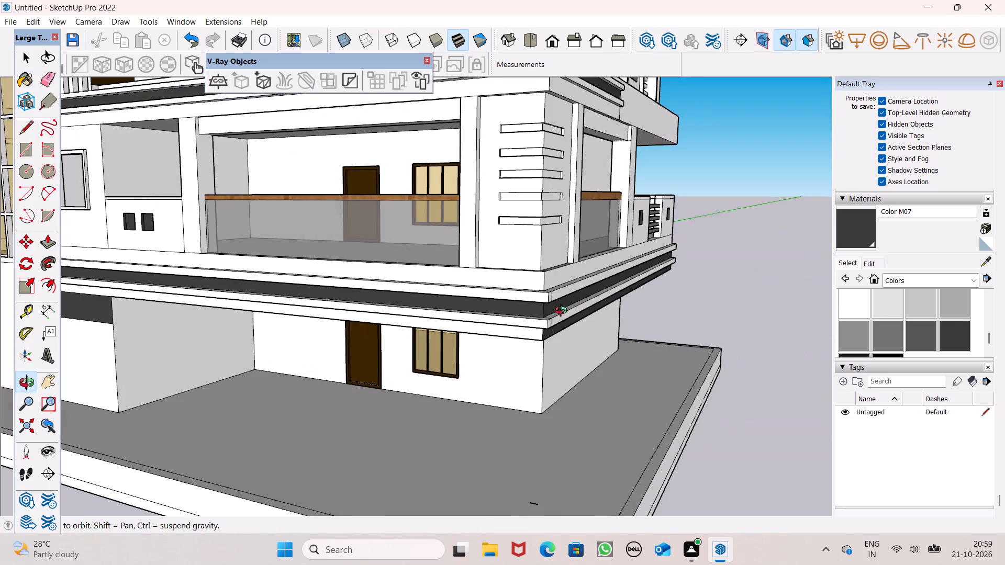
middle_drag(563, 312, 564, 310)
Erase the leftover seam lines on both trim strips where the front and side facades meet below the balcony.
scroll(511, 326, up, 7)
middle_drag(579, 331, 566, 357)
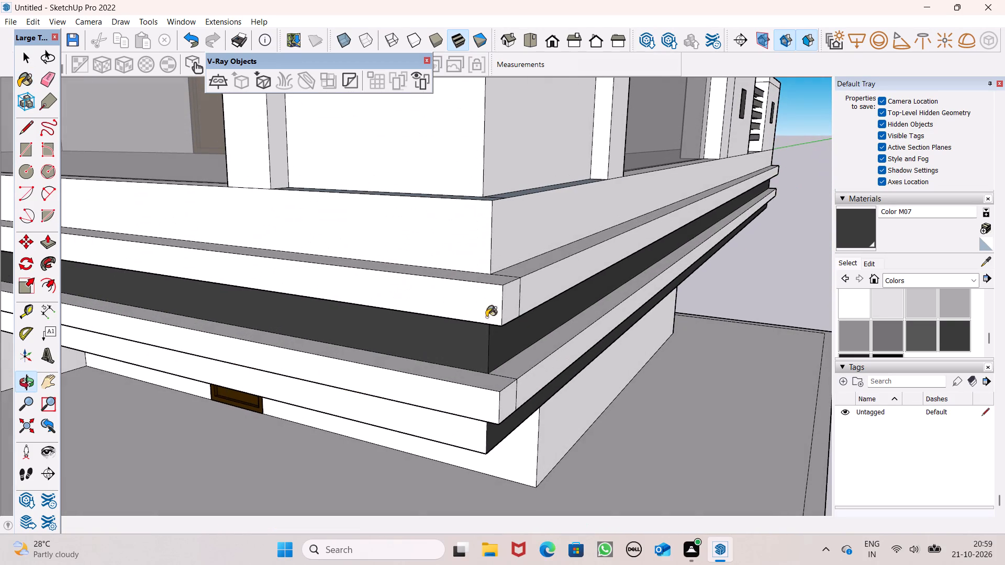
click(49, 86)
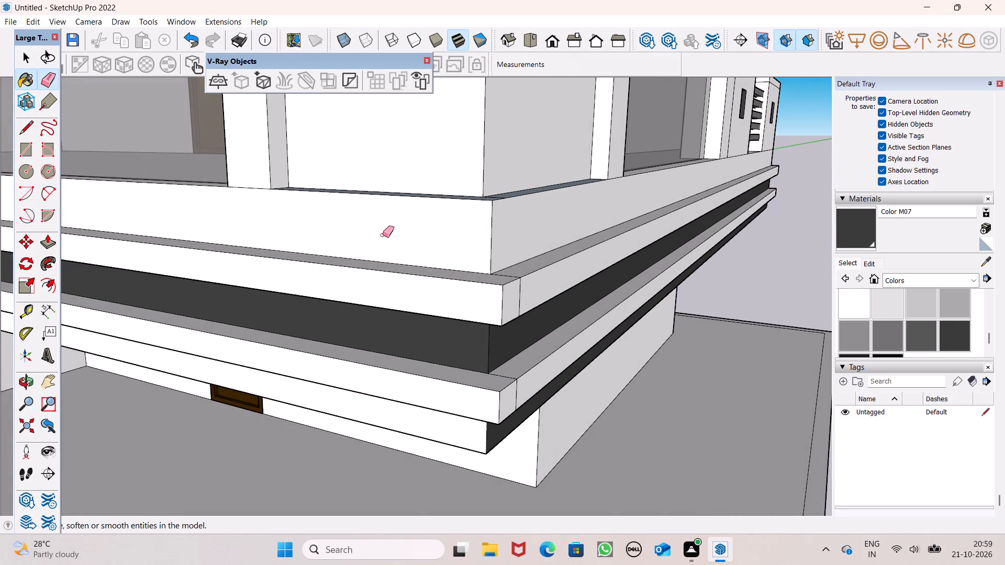
scroll(414, 234, up, 2)
drag(539, 280, 535, 289)
drag(550, 303, 540, 309)
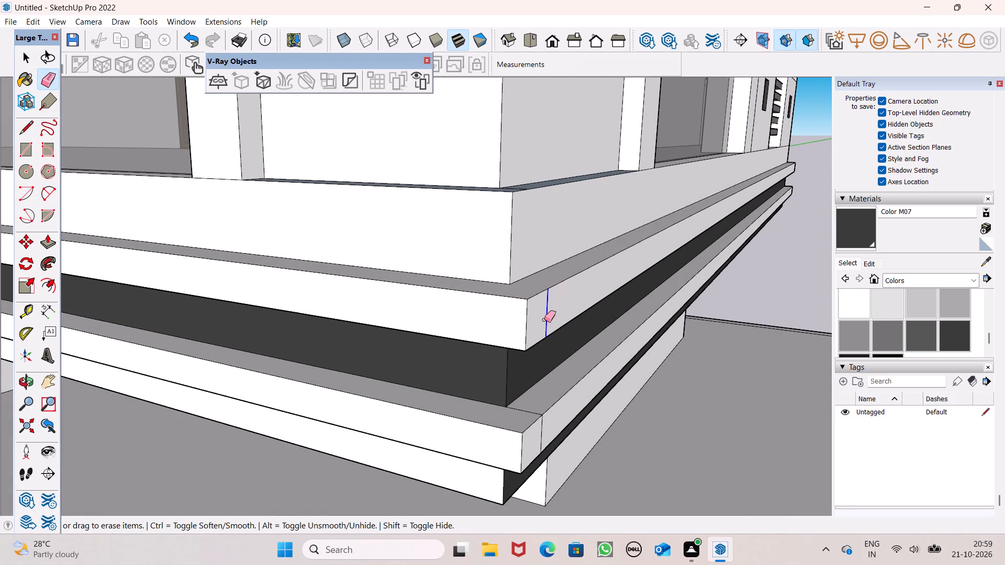
drag(530, 397, 527, 412)
drag(539, 427, 542, 432)
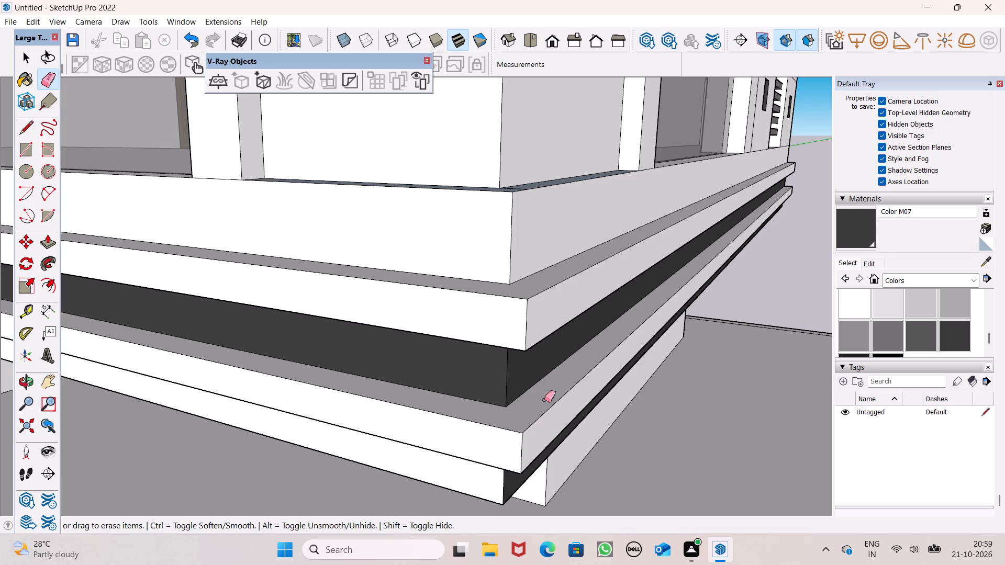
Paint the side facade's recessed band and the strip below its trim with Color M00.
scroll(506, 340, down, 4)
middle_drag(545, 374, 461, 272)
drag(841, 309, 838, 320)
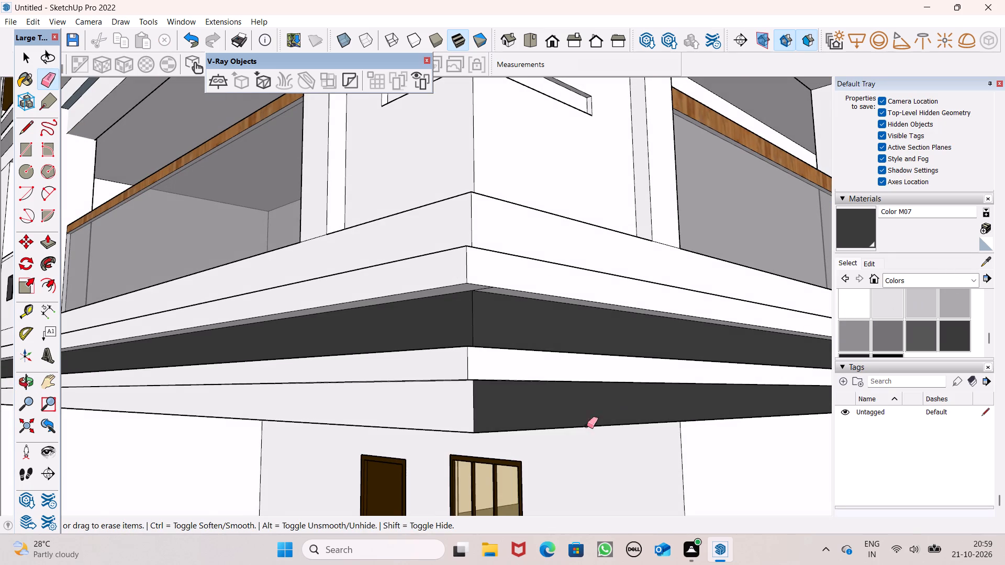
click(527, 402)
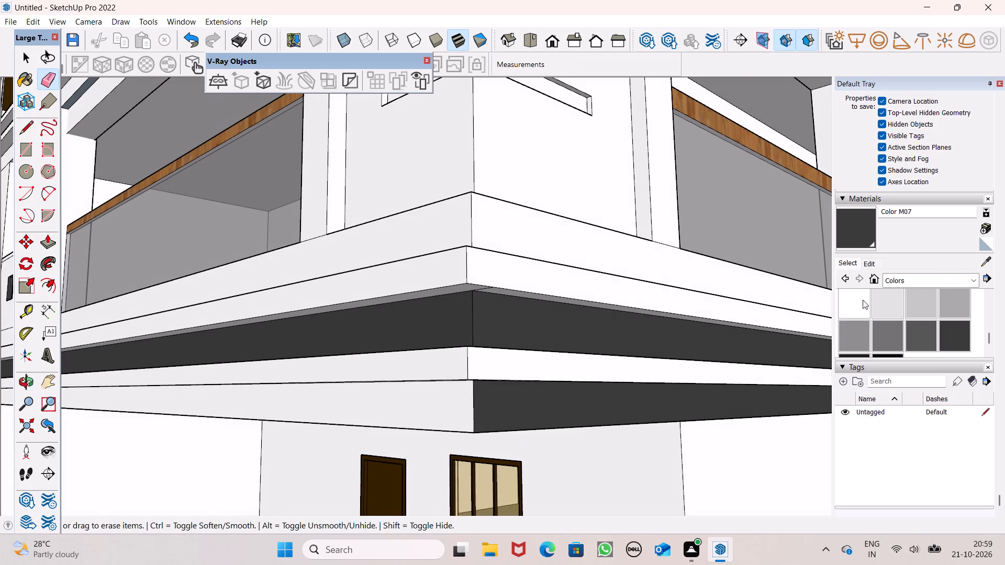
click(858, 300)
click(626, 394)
Paint the side facade's recessed band and the strip below its trim with Color M06.
scroll(607, 325, down, 4)
middle_drag(611, 335, 610, 356)
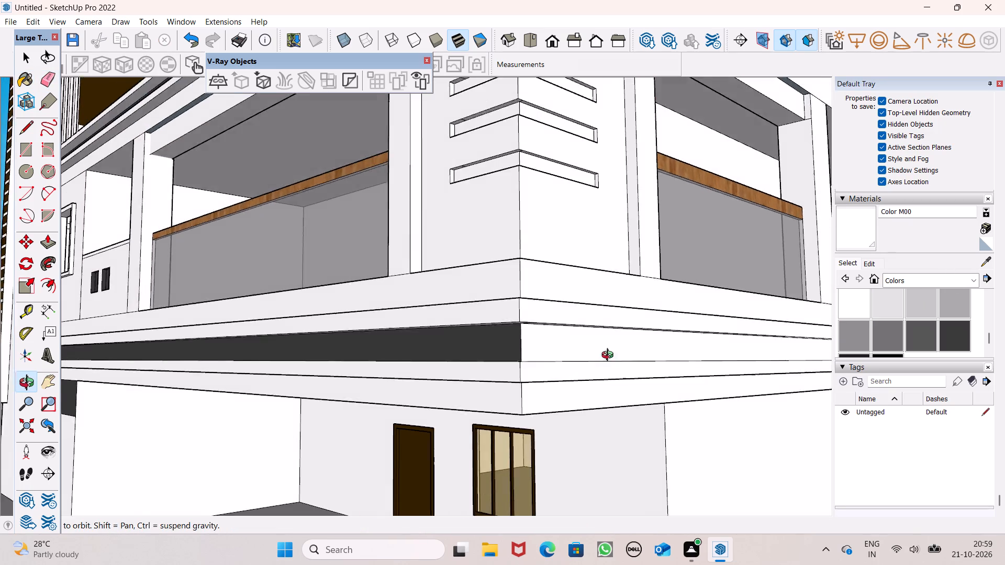
middle_drag(610, 356, 581, 396)
scroll(580, 385, down, 2)
middle_drag(608, 408, 687, 451)
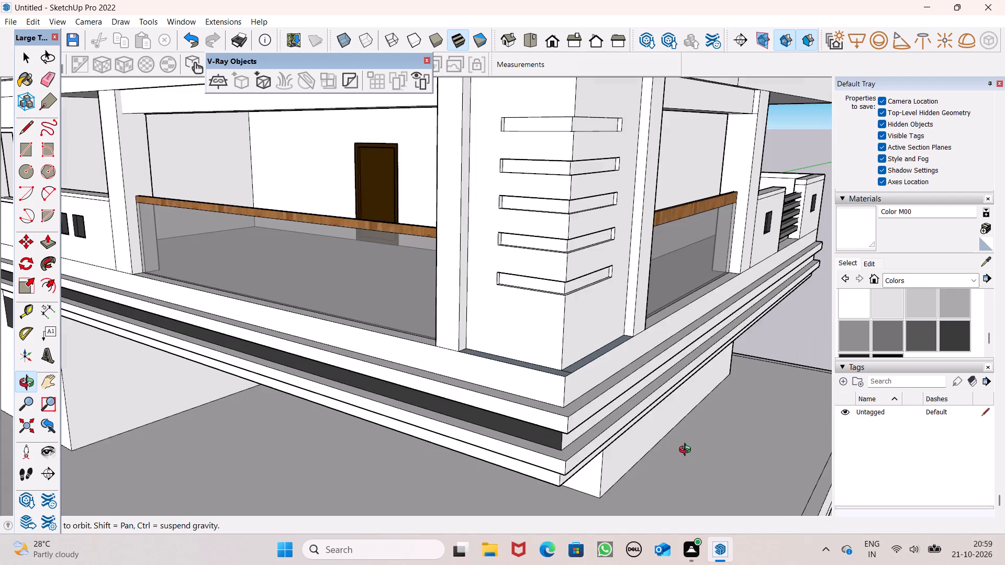
middle_drag(687, 451, 723, 386)
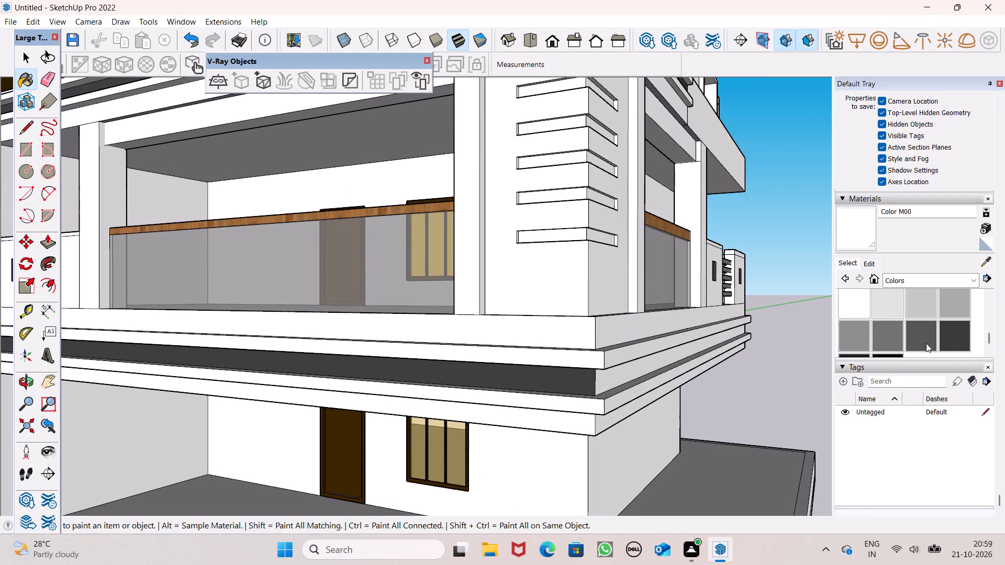
click(919, 340)
click(624, 379)
Erase the seam line across the underside of the upper floor's side overhang.
middle_drag(637, 381, 502, 379)
scroll(511, 331, down, 2)
middle_drag(487, 370, 605, 348)
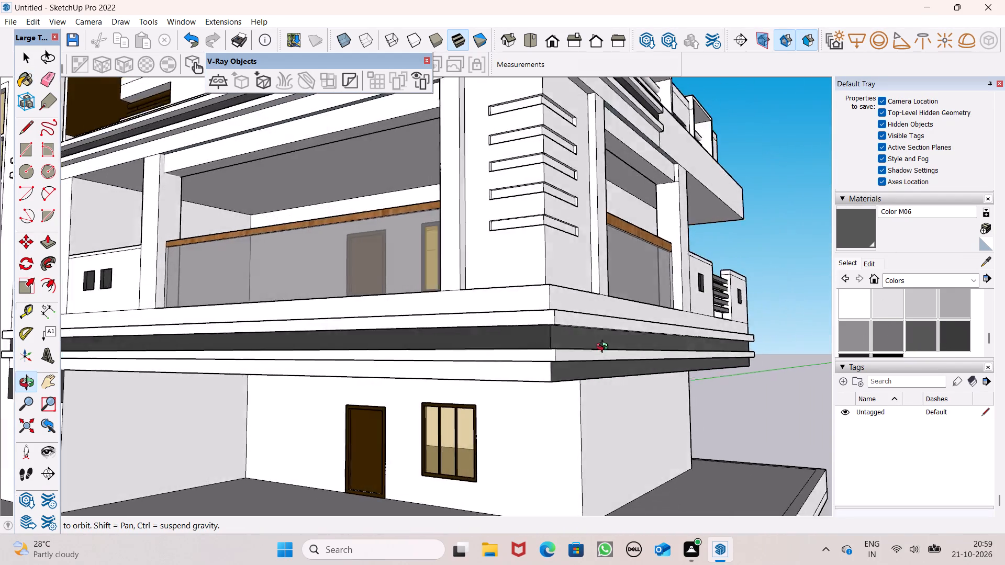
middle_drag(605, 348, 655, 345)
scroll(619, 276, down, 3)
middle_drag(639, 341, 320, 304)
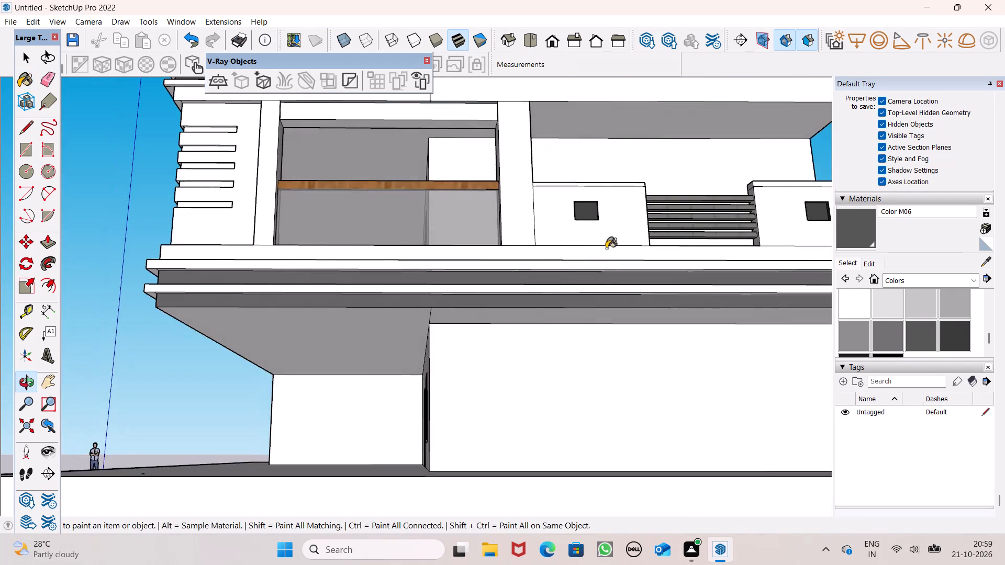
scroll(614, 238, down, 5)
middle_drag(695, 265, 627, 208)
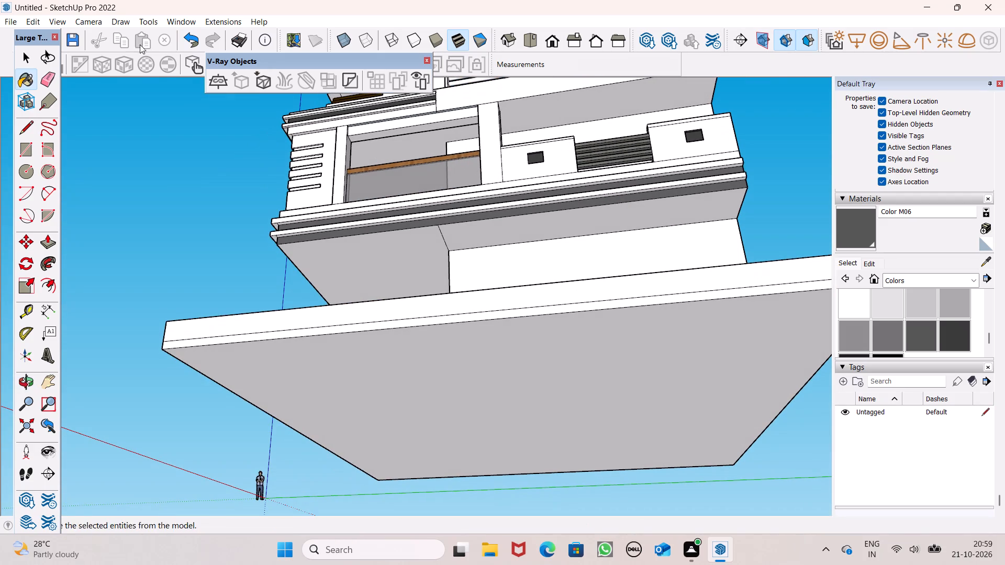
click(51, 73)
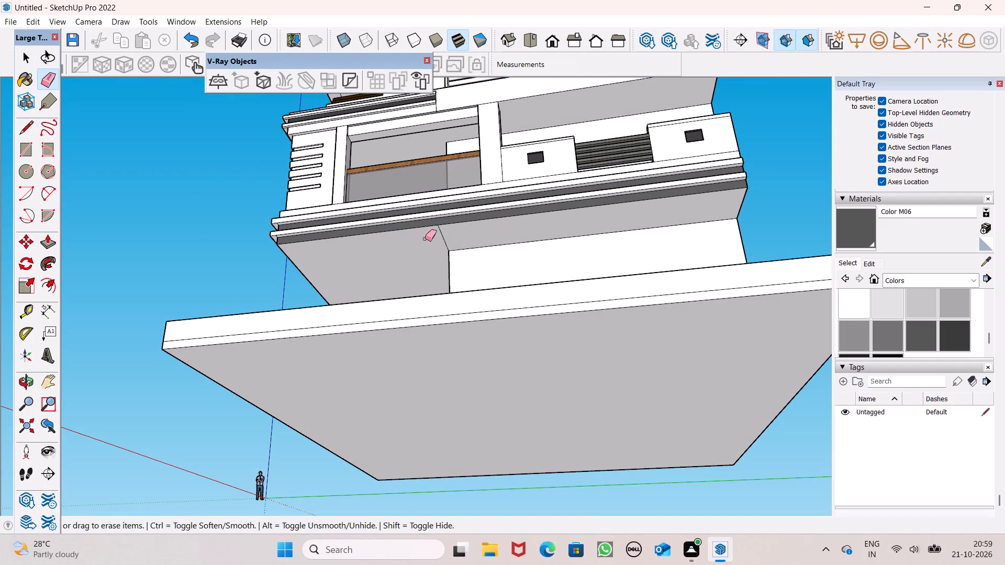
drag(437, 239, 455, 233)
Examine the far ends of the side trim strips where they meet the rear wall corner.
scroll(598, 157, down, 5)
scroll(721, 141, down, 3)
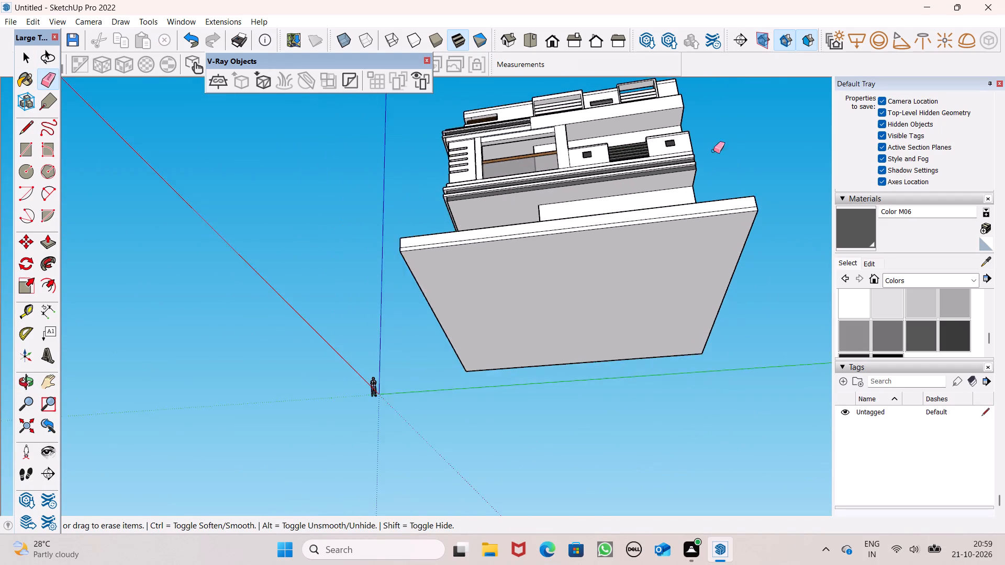
middle_drag(697, 187, 395, 266)
scroll(363, 193, up, 14)
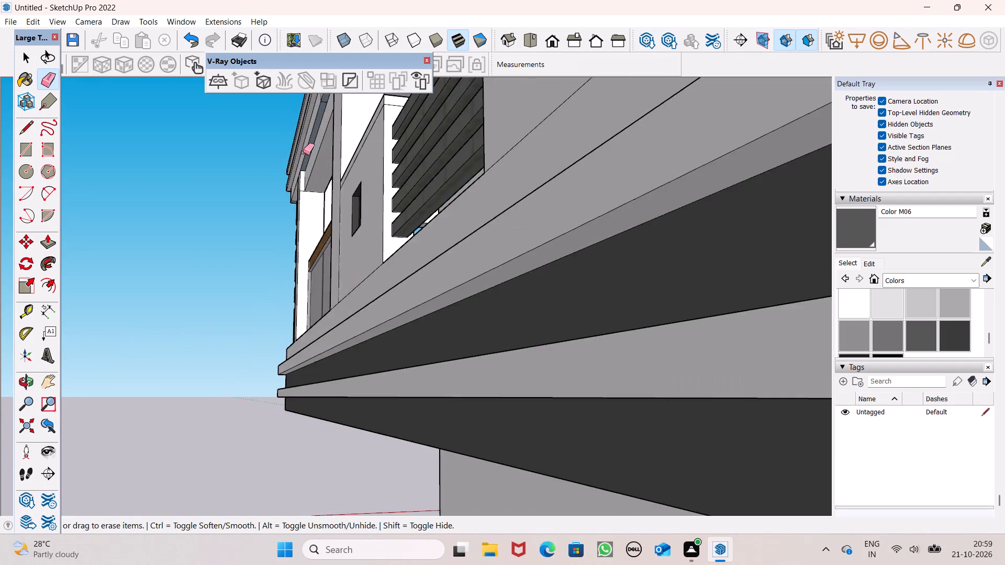
scroll(307, 152, down, 5)
middle_drag(391, 210, 476, 234)
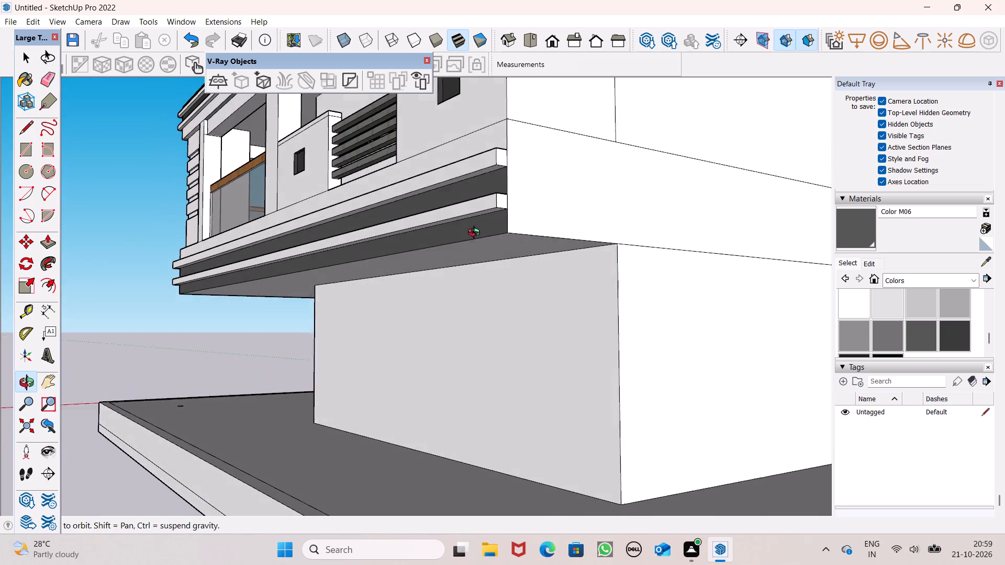
middle_drag(476, 234, 474, 231)
scroll(497, 220, up, 7)
middle_drag(495, 217, 324, 312)
scroll(336, 281, up, 2)
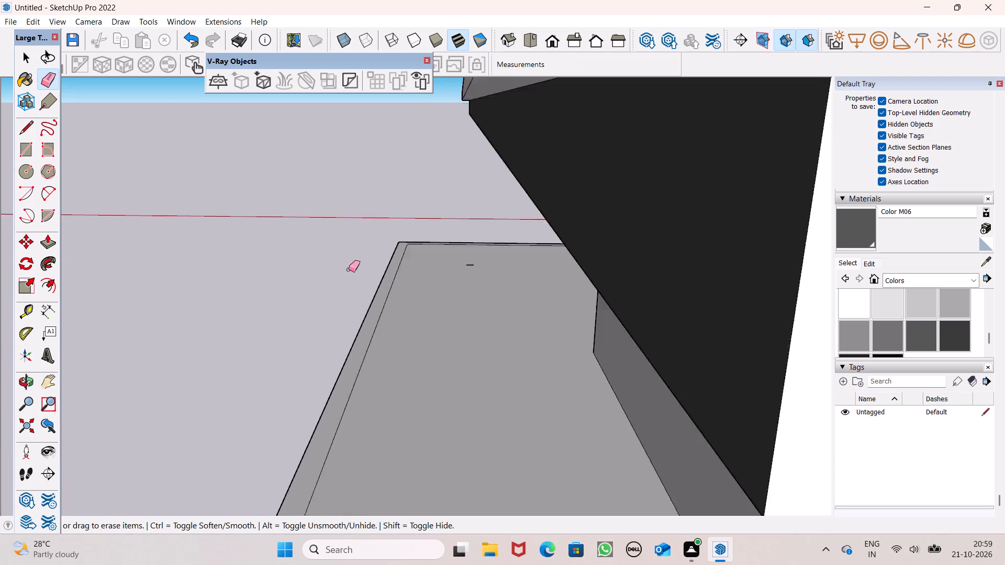
scroll(349, 269, up, 4)
scroll(390, 253, down, 5)
scroll(390, 255, up, 1)
scroll(435, 250, down, 5)
scroll(502, 219, up, 4)
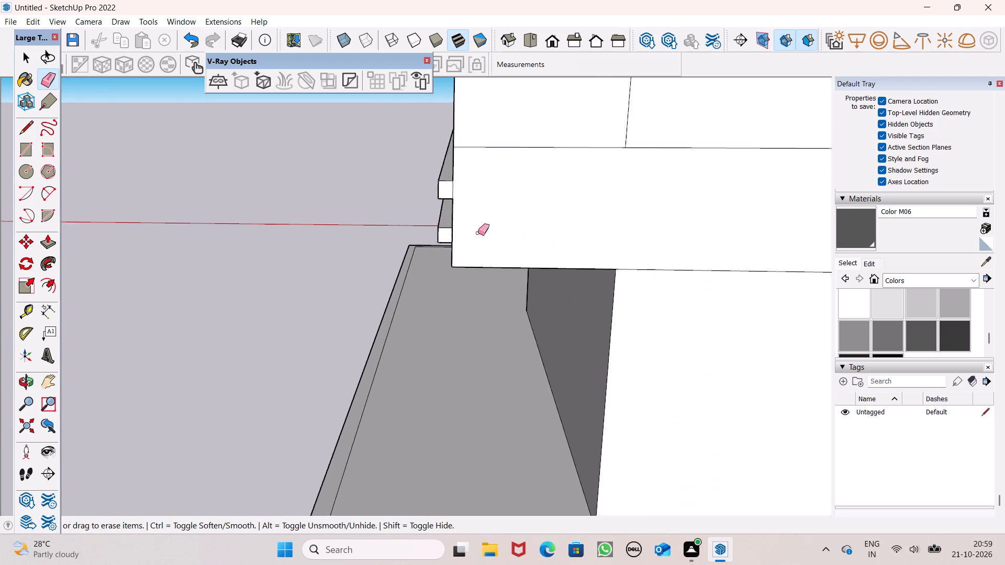
scroll(478, 233, up, 2)
scroll(433, 242, up, 14)
scroll(451, 230, up, 8)
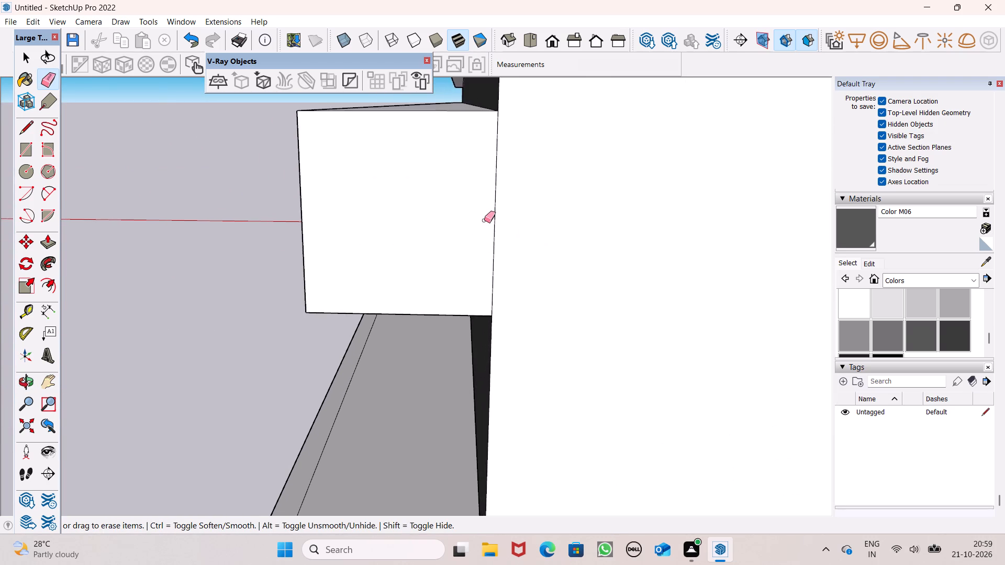
scroll(484, 220, up, 7)
middle_drag(519, 231, 320, 276)
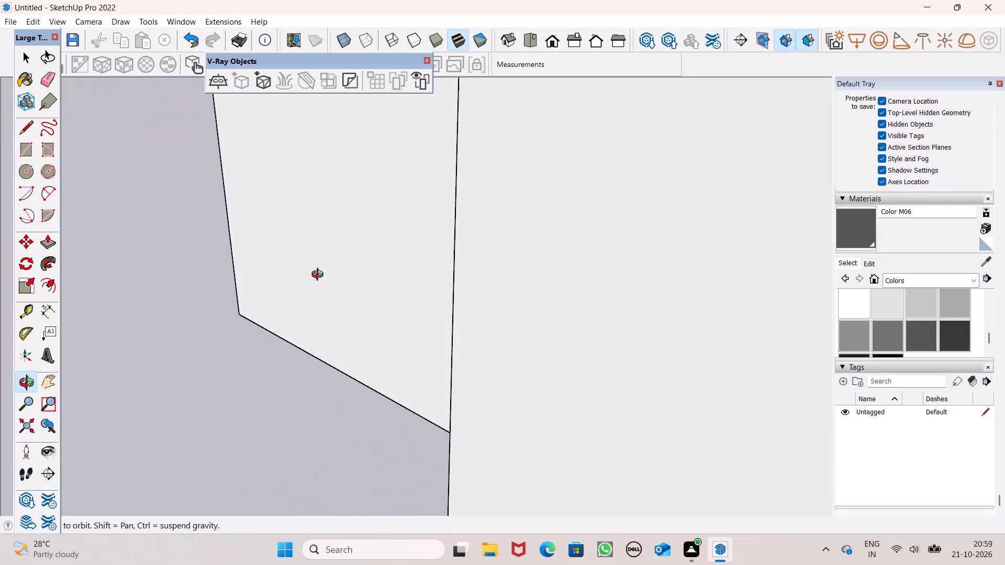
middle_drag(320, 276, 317, 276)
scroll(373, 311, up, 7)
middle_drag(480, 360, 556, 354)
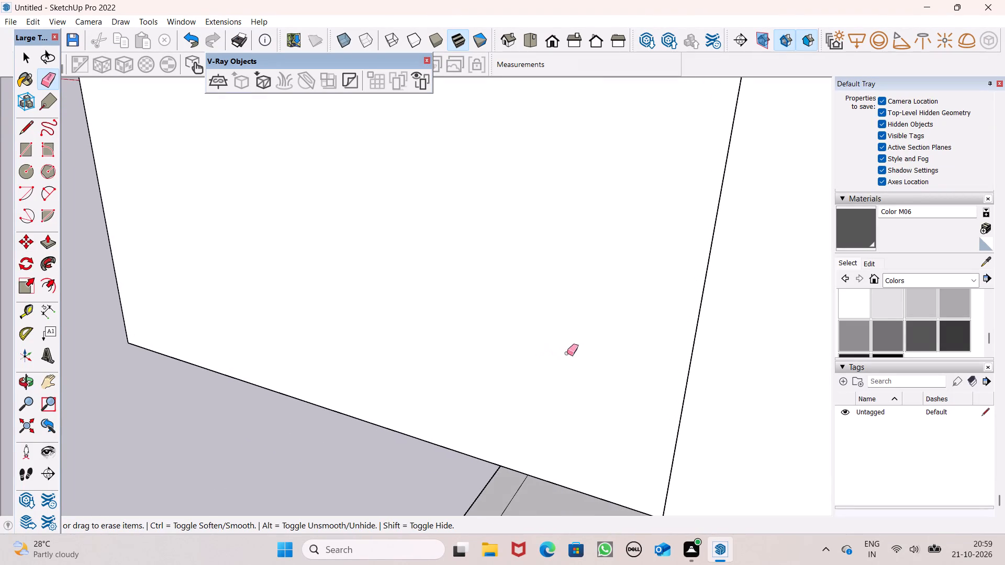
scroll(829, 474, up, 2)
scroll(646, 434, up, 15)
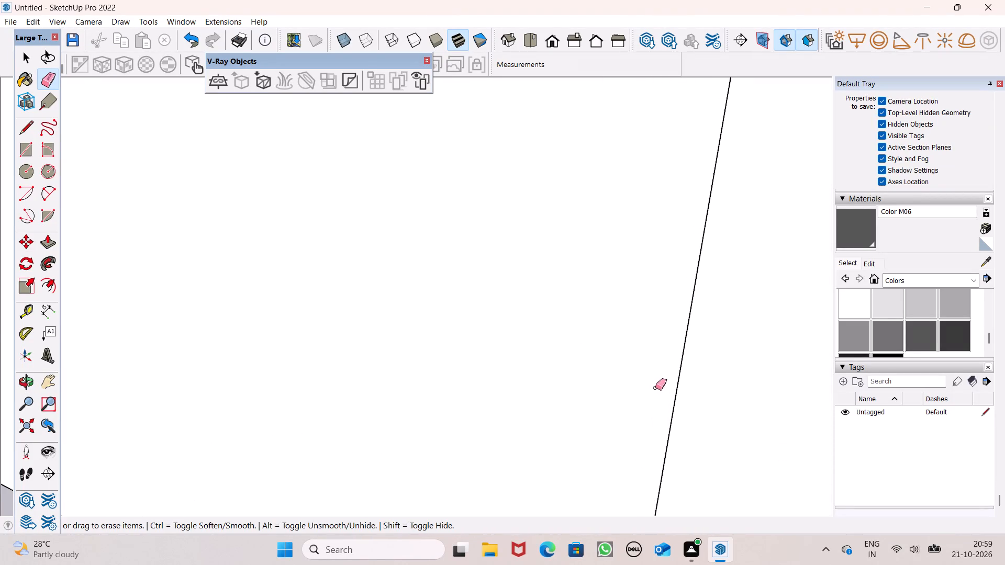
middle_drag(701, 387, 338, 326)
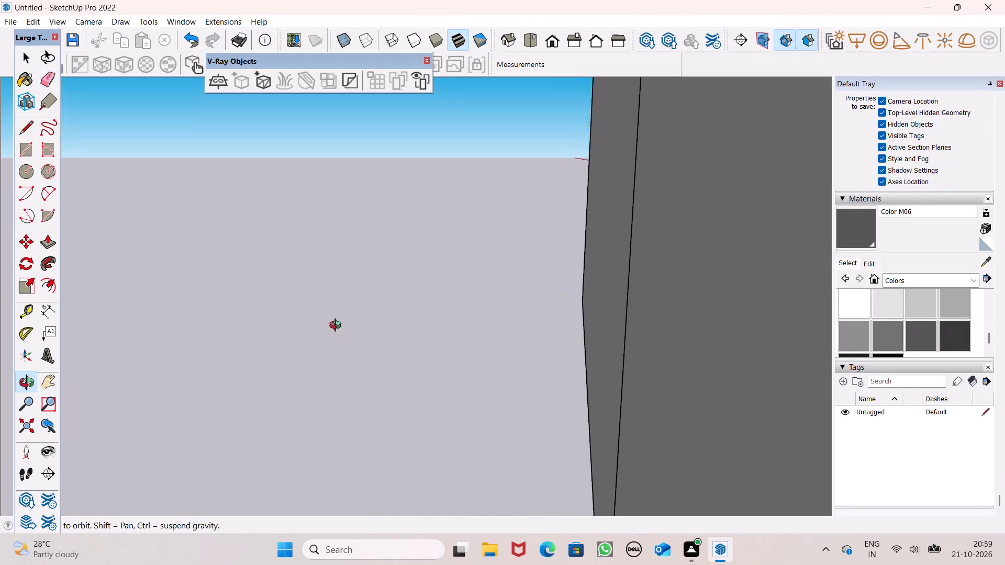
middle_drag(338, 326, 555, 329)
key(space)
scroll(544, 298, down, 8)
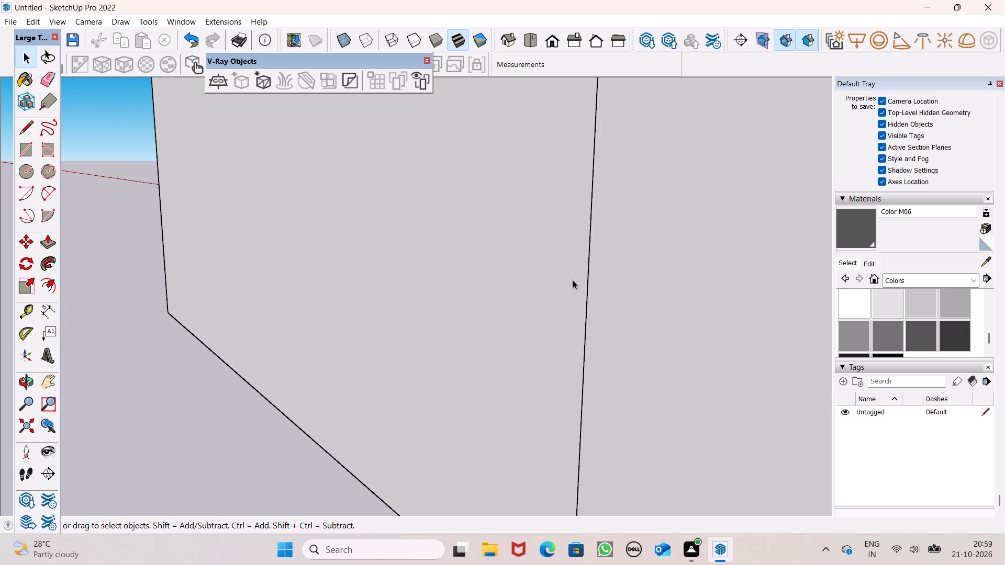
scroll(573, 280, down, 20)
scroll(573, 280, down, 12)
middle_drag(560, 319, 683, 353)
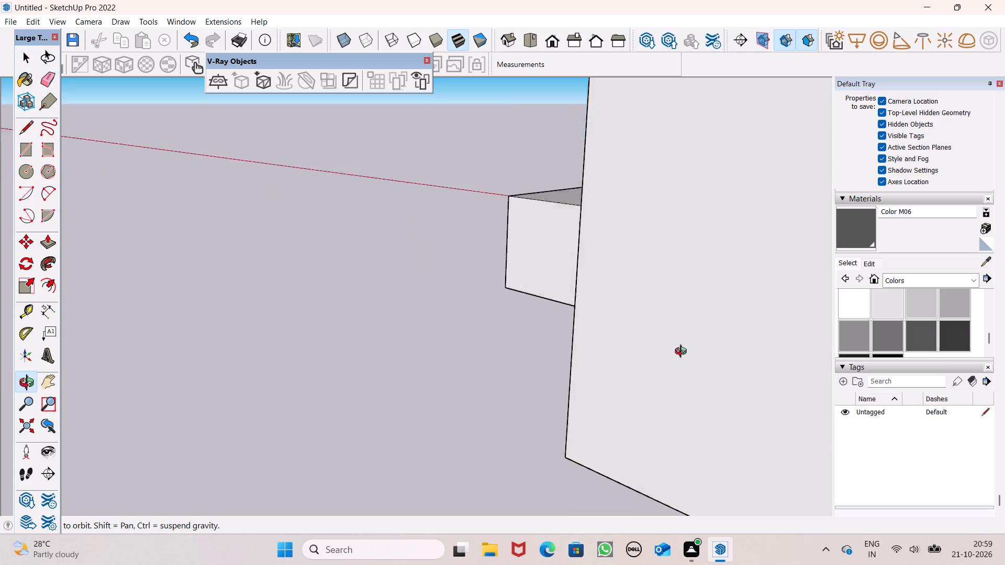
middle_drag(683, 353, 742, 343)
scroll(488, 286, down, 5)
middle_drag(373, 300, 794, 266)
scroll(600, 229, down, 10)
middle_drag(504, 245, 912, 239)
Draw a line extending the base slab's inner front border to the outer side edge at the tower-side front corner.
middle_drag(297, 242, 487, 341)
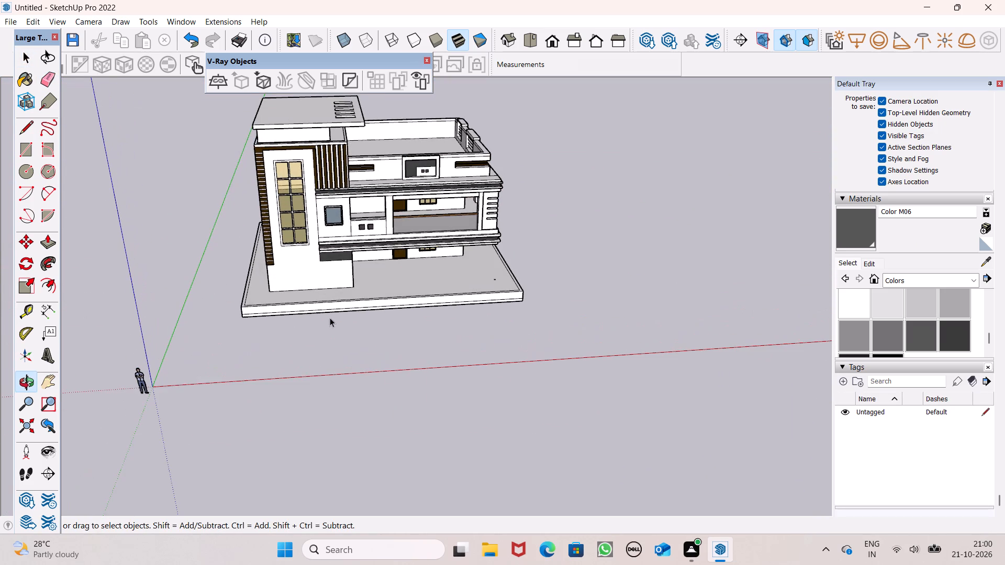
scroll(263, 308, up, 2)
scroll(306, 307, down, 4)
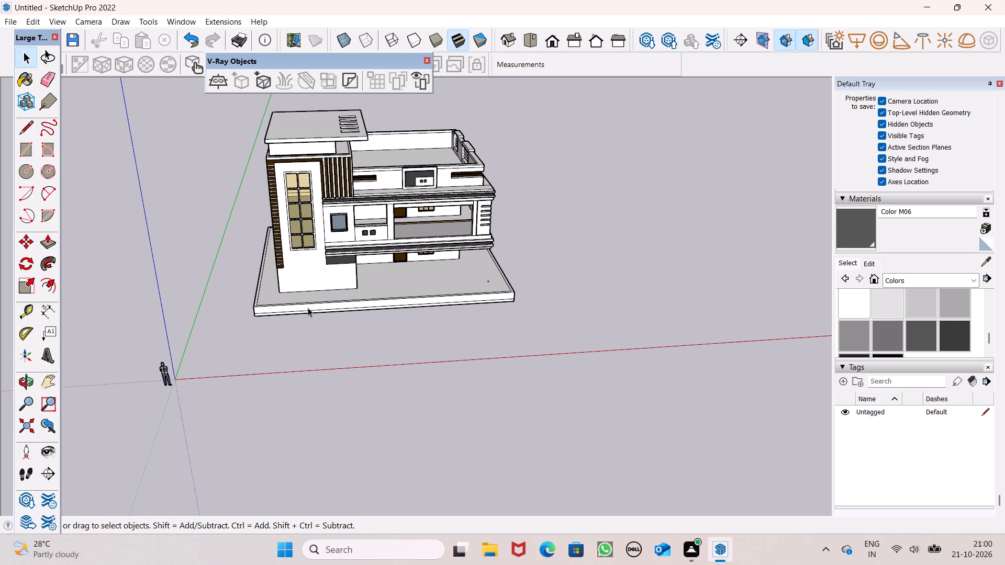
middle_drag(348, 311, 333, 349)
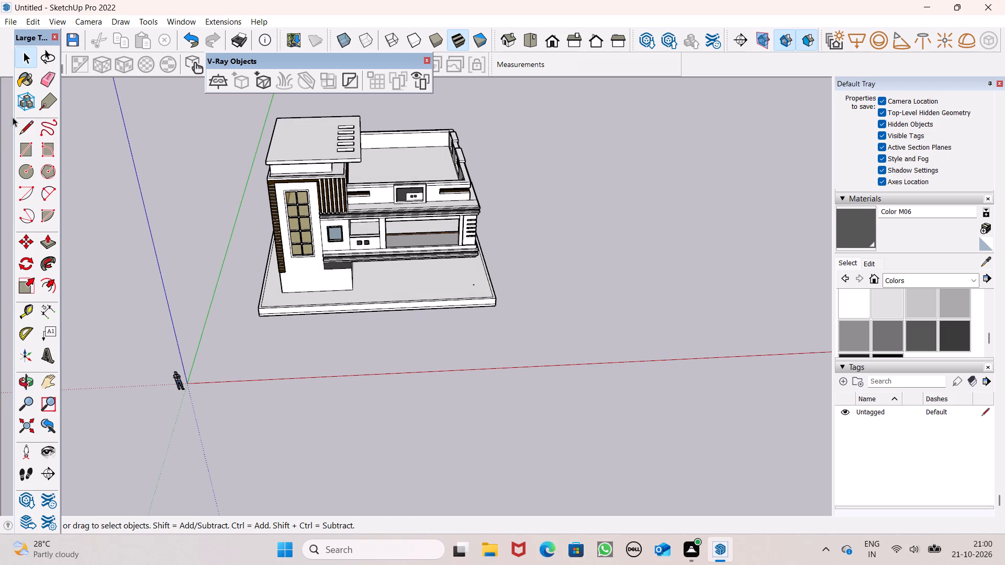
click(27, 129)
scroll(204, 238, up, 6)
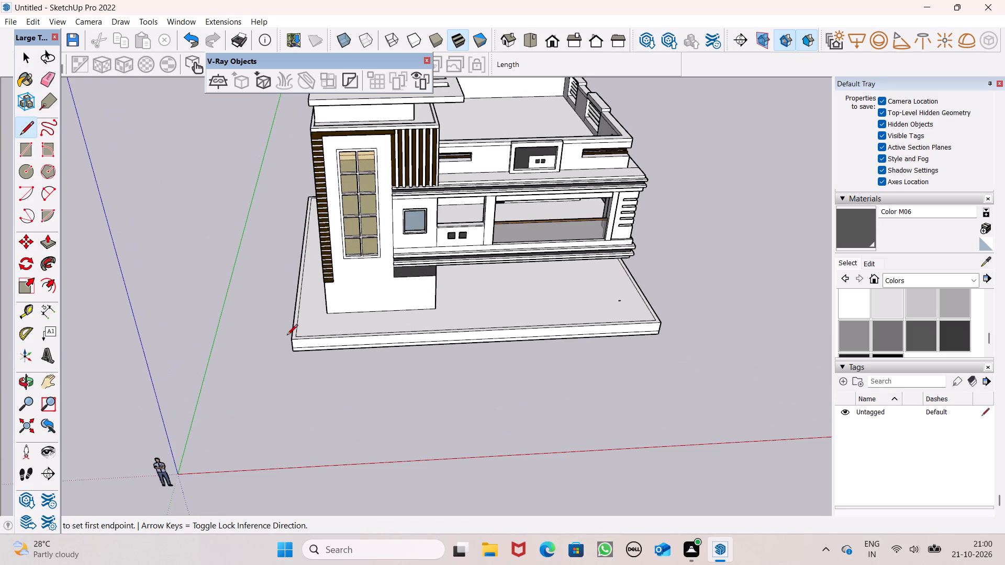
scroll(290, 335, up, 7)
click(298, 334)
scroll(286, 344, up, 7)
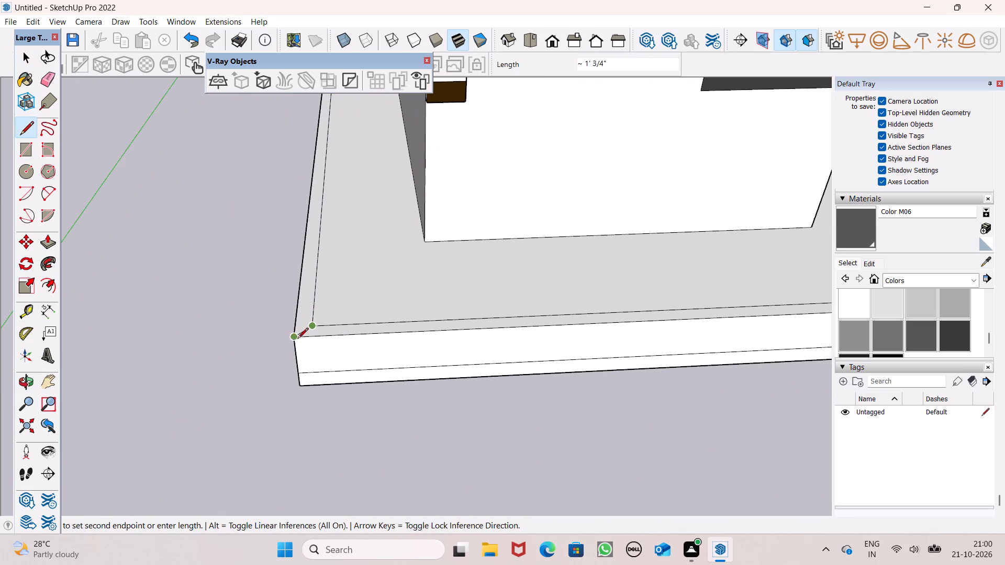
click(299, 328)
scroll(267, 306, down, 3)
scroll(277, 321, up, 13)
click(294, 309)
Draw a line extending the base slab's inner front border to the outer side edge at the balcony-side front corner.
scroll(203, 278, down, 8)
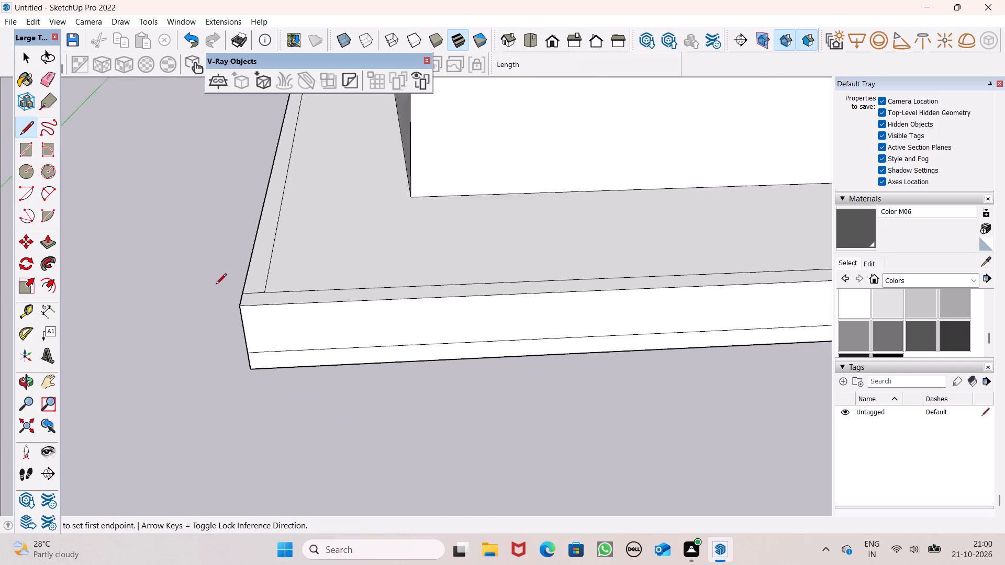
scroll(216, 285, down, 11)
scroll(404, 296, down, 6)
scroll(585, 300, up, 6)
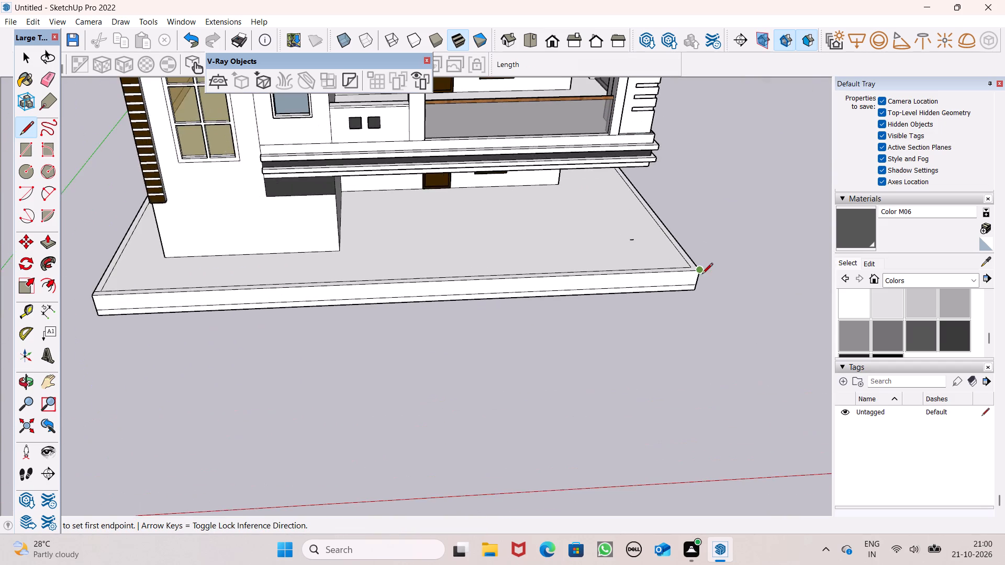
scroll(706, 272, up, 18)
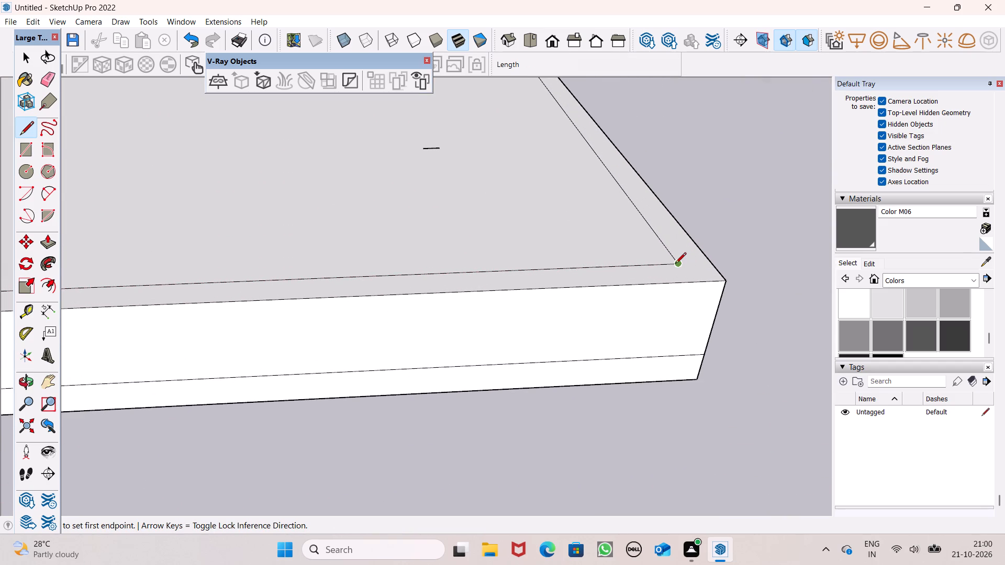
click(675, 264)
click(707, 259)
scroll(729, 213, down, 7)
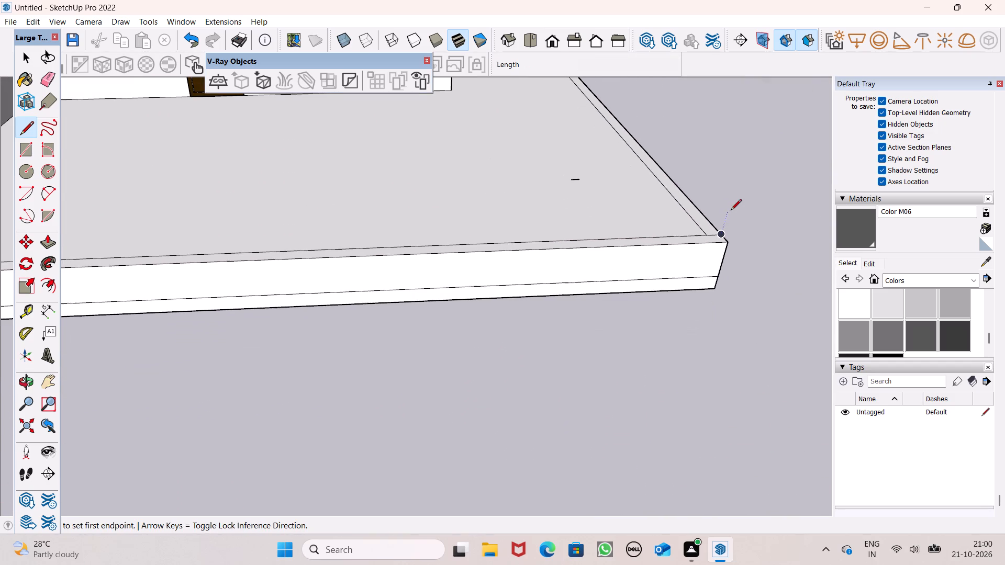
key(space)
Delete the short stray line lying on the base slab's top face near the balcony-side front corner.
scroll(703, 212, up, 1)
middle_drag(703, 212, 640, 288)
scroll(573, 255, up, 5)
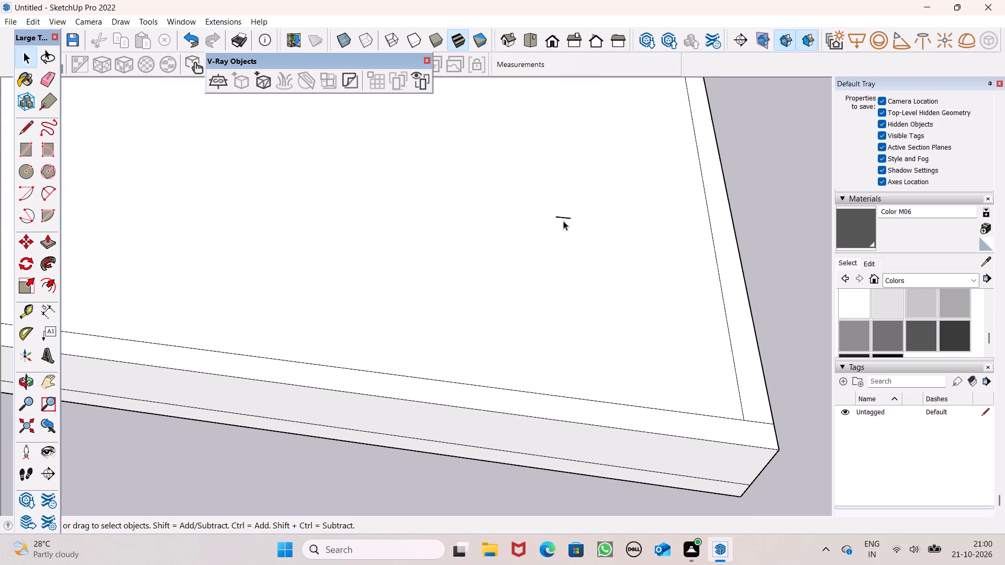
click(563, 216)
key(Delete)
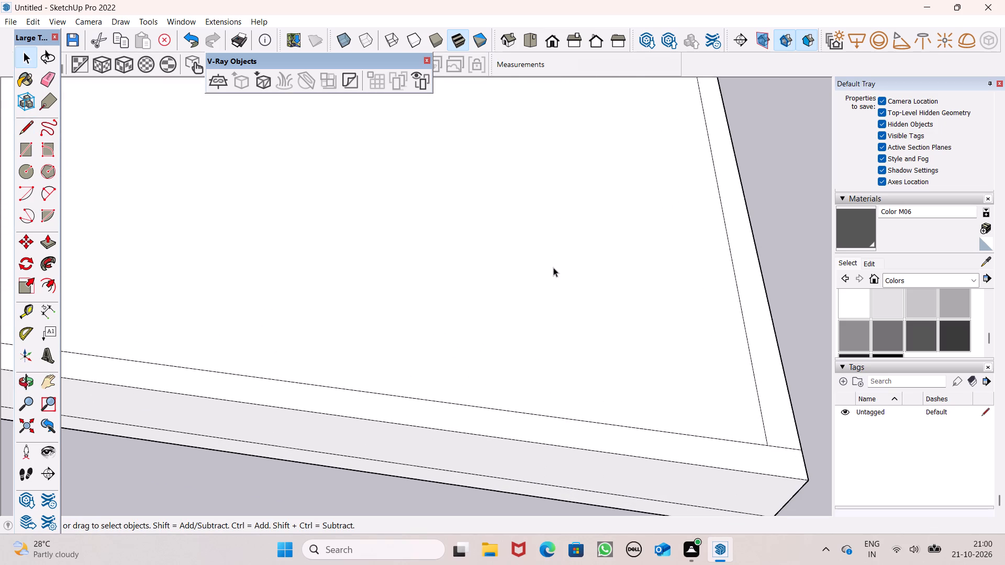
Push/Pull the base slab's border strip along the side edges up 6' to form the boundary wall.
scroll(613, 244, down, 7)
scroll(804, 334, down, 5)
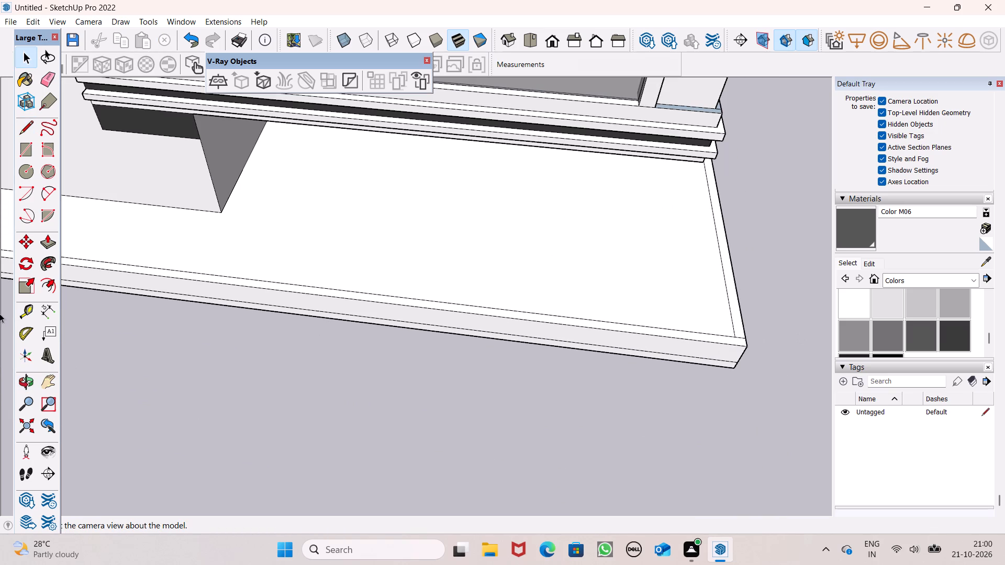
click(51, 241)
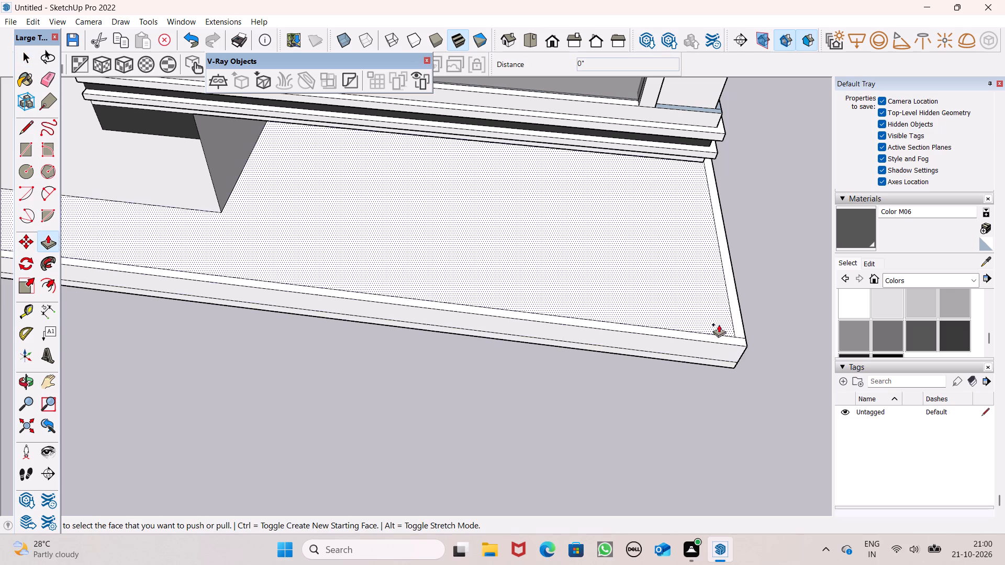
scroll(743, 310, up, 4)
drag(736, 318, 730, 249)
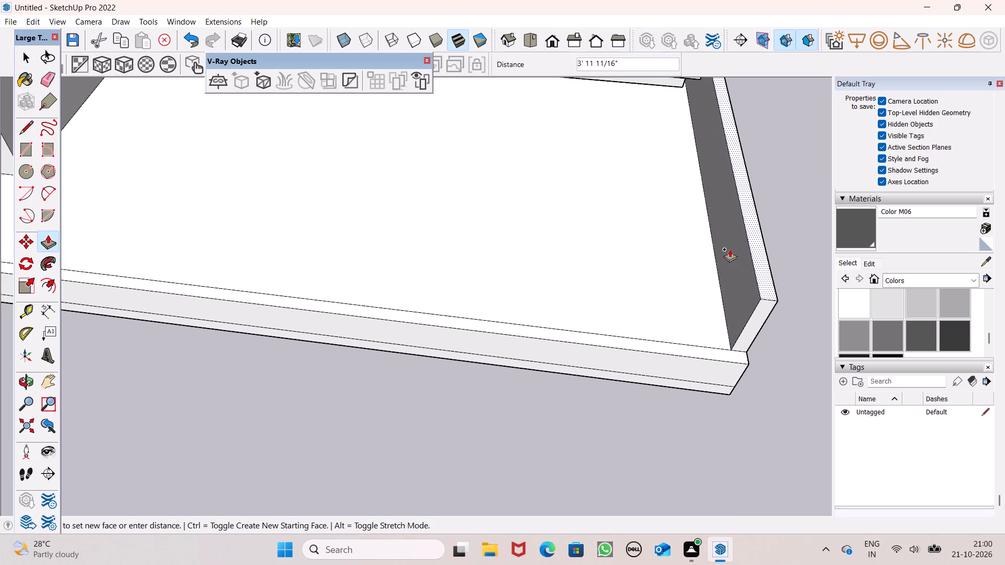
drag(730, 249, 730, 248)
text(6')
key(Return)
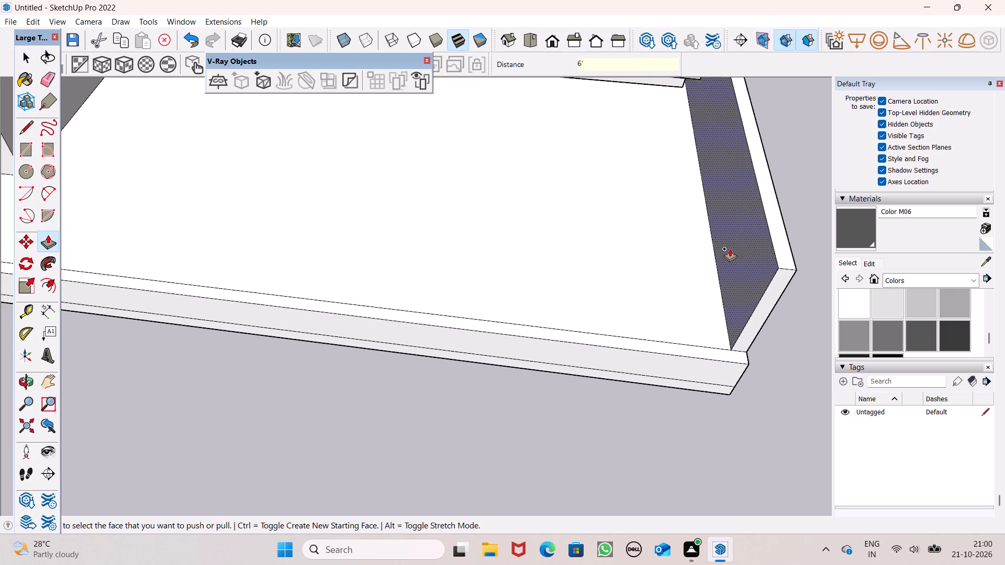
Start the Line tool for drawing on the base slab's front border strip.
scroll(730, 261, down, 7)
middle_drag(727, 290, 746, 194)
scroll(745, 236, down, 6)
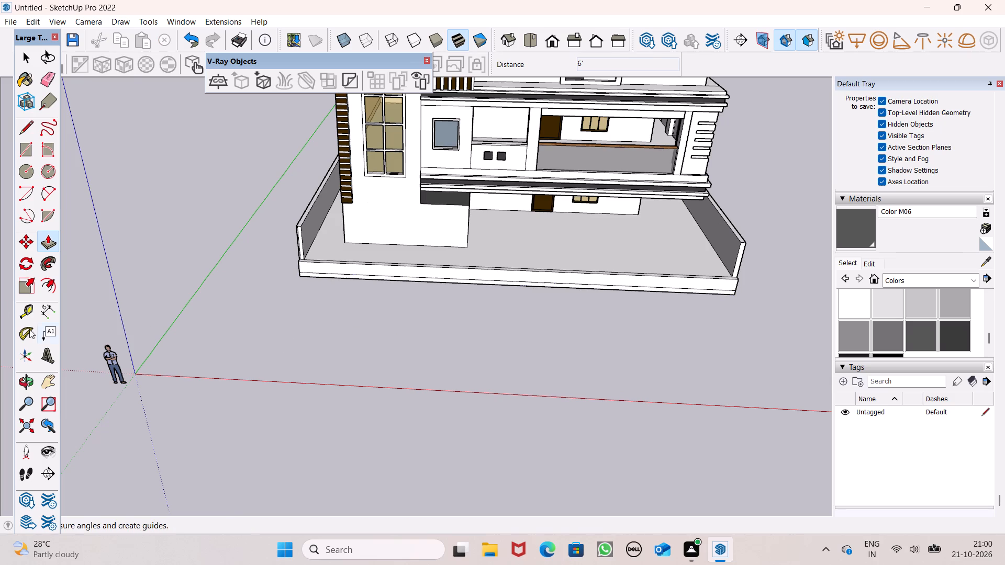
click(23, 132)
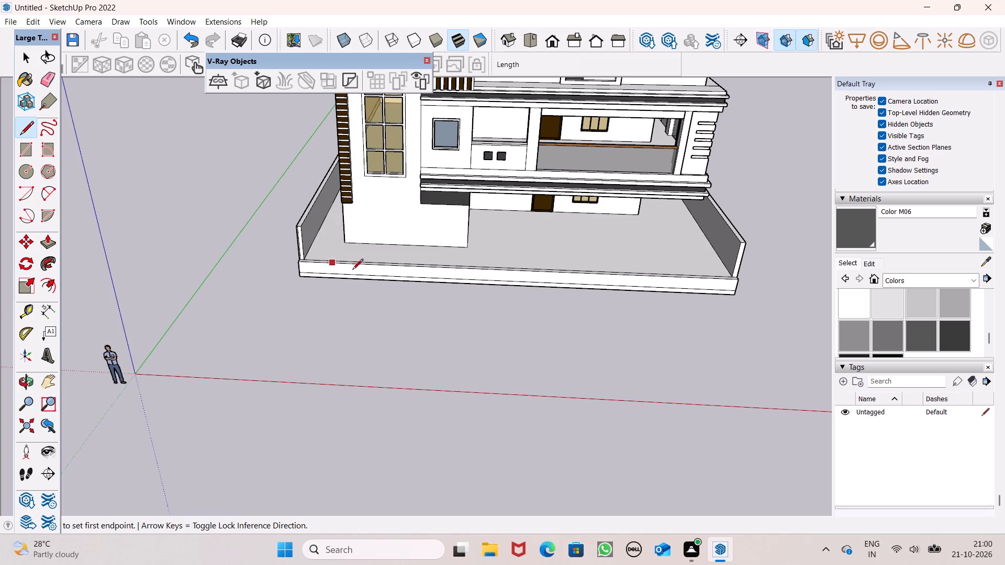
scroll(378, 337, down, 3)
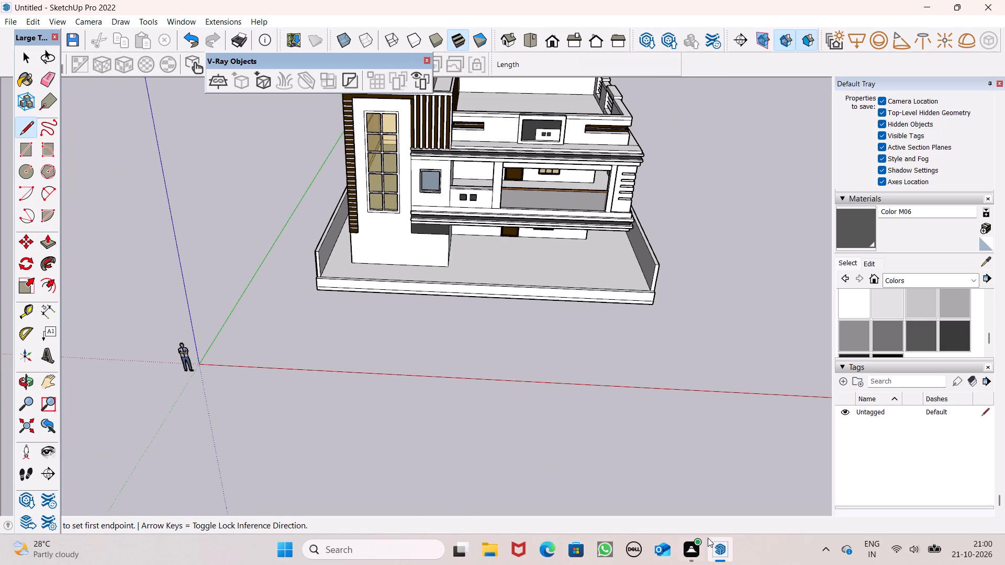